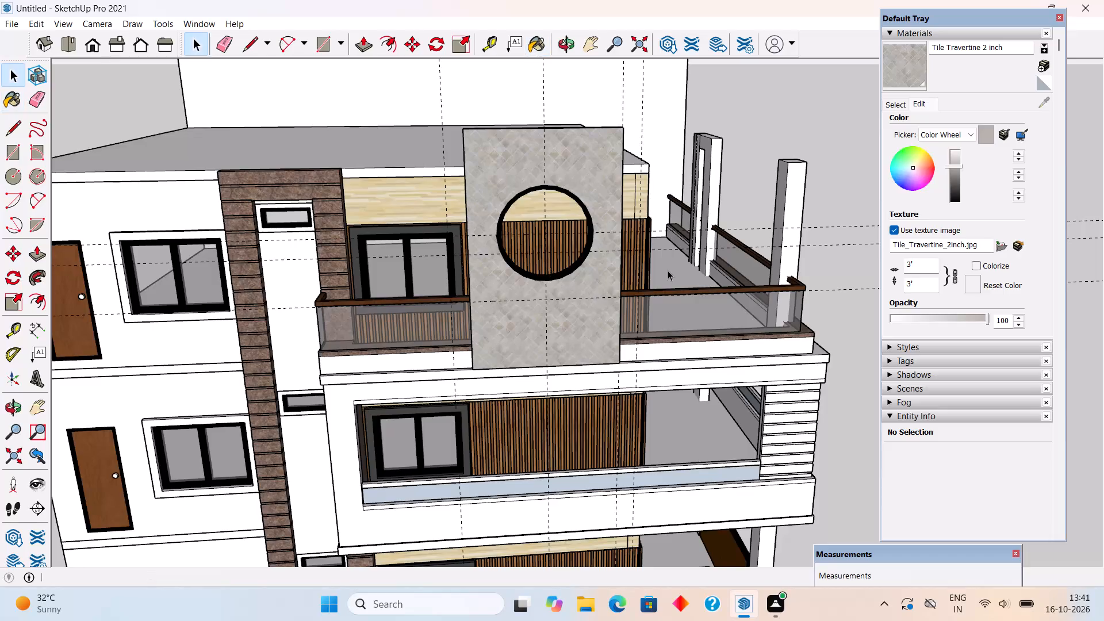
Examine the whole house facade from the front, both corners and the side to judge which surfaces still need materials.
scroll(668, 270, "down", 4)
scroll(461, 330, "down", 5)
scroll(517, 460, "up", 4)
middle_click_drag(502, 444, 443, 408)
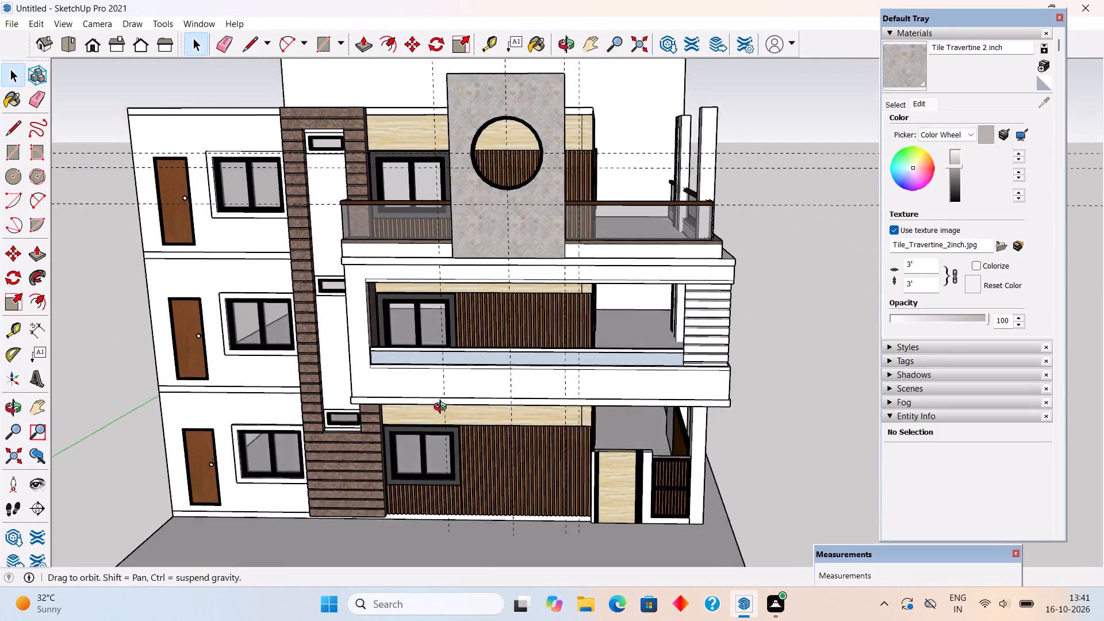
middle_click_drag(443, 408, 400, 394)
scroll(389, 392, "down", 3)
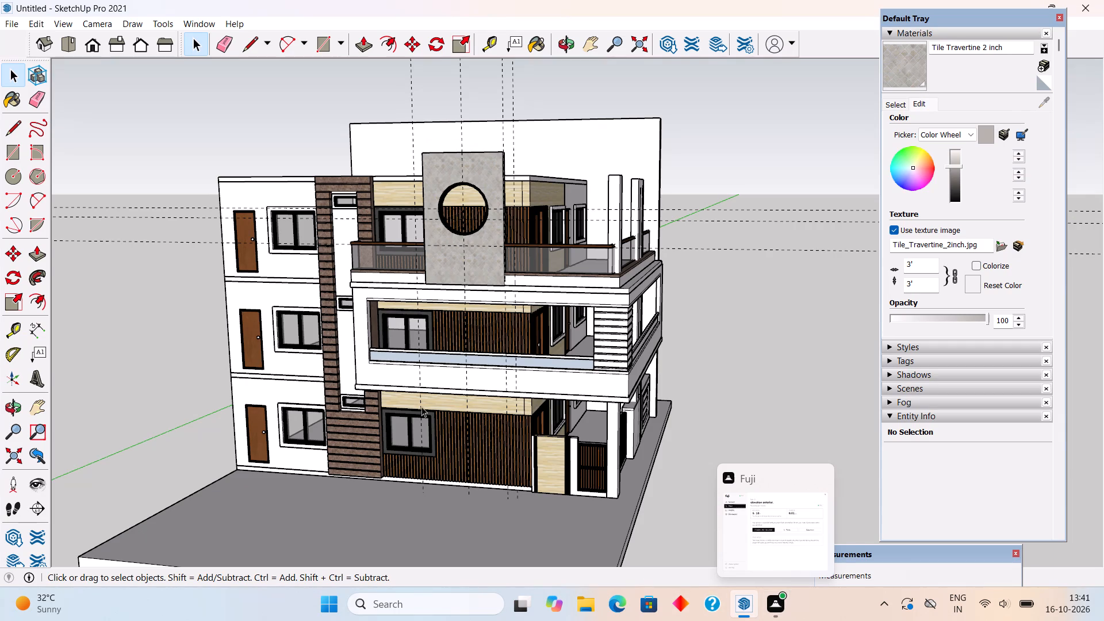
scroll(421, 407, "down", 3)
scroll(301, 421, "up", 5)
middle_click_drag(323, 406, 423, 391)
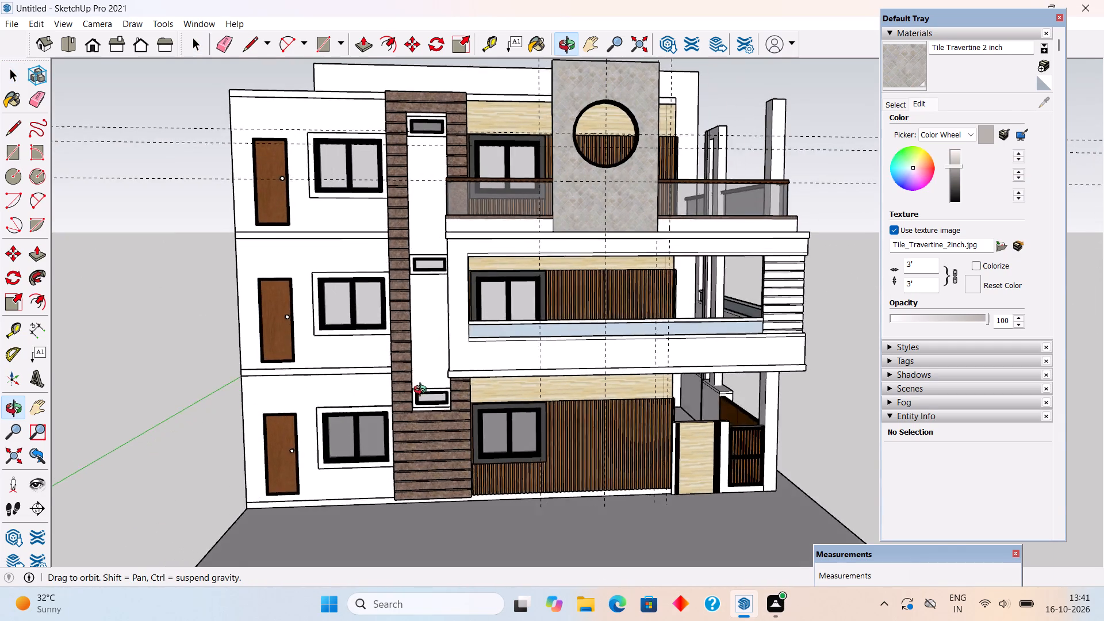
middle_click_drag(423, 391, 501, 384)
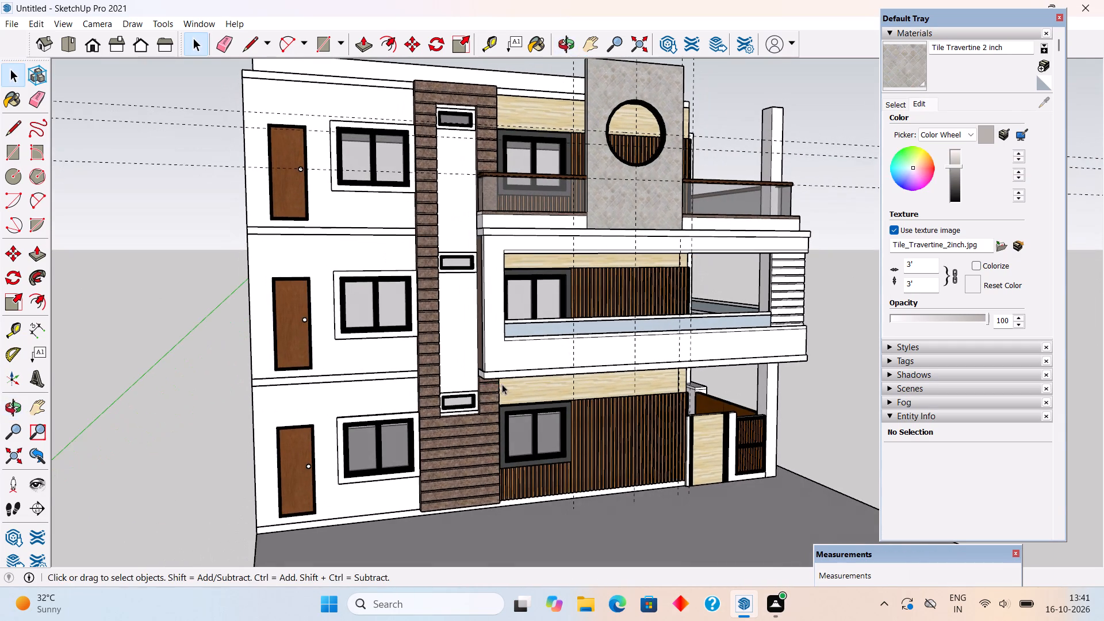
scroll(396, 419, "up", 3)
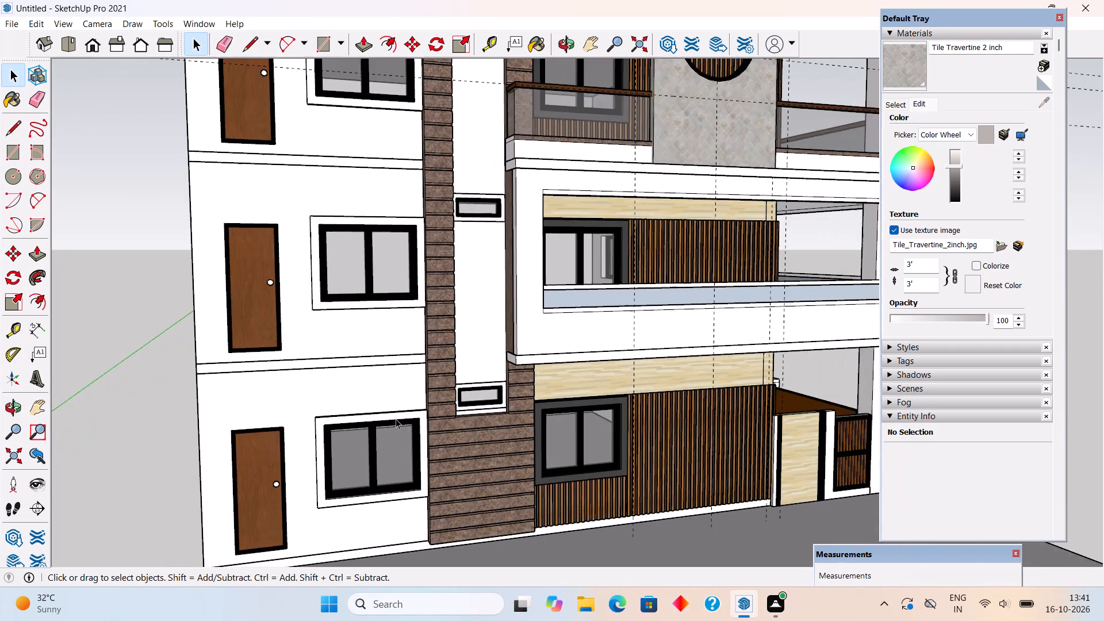
scroll(396, 419, "down", 4)
middle_click_drag(390, 420, 474, 386)
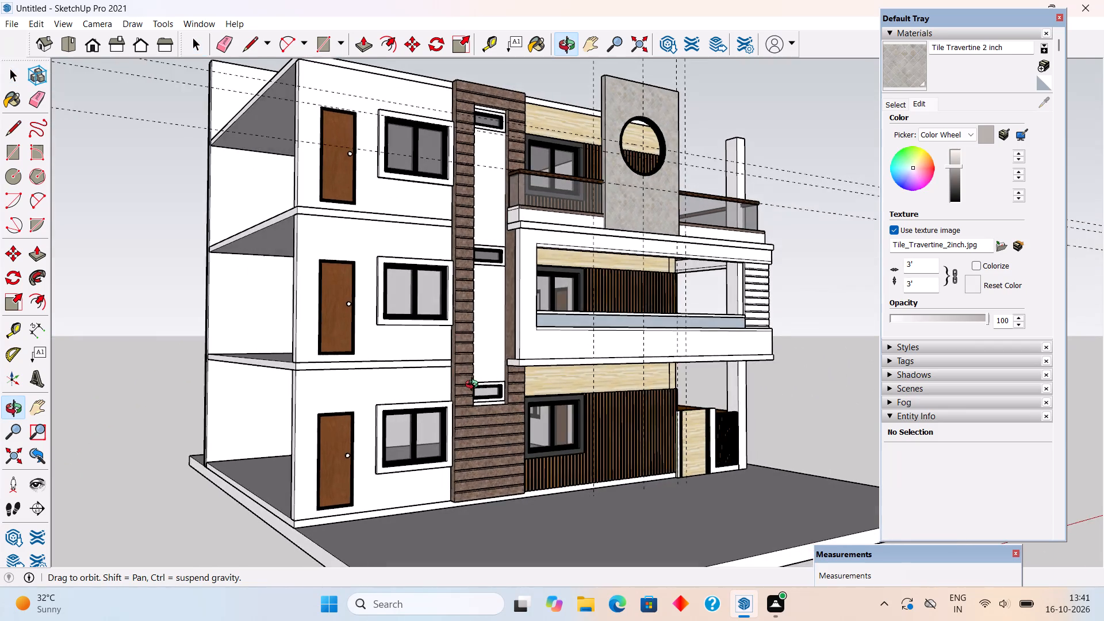
middle_click_drag(474, 386, 409, 444)
scroll(460, 422, "down", 1)
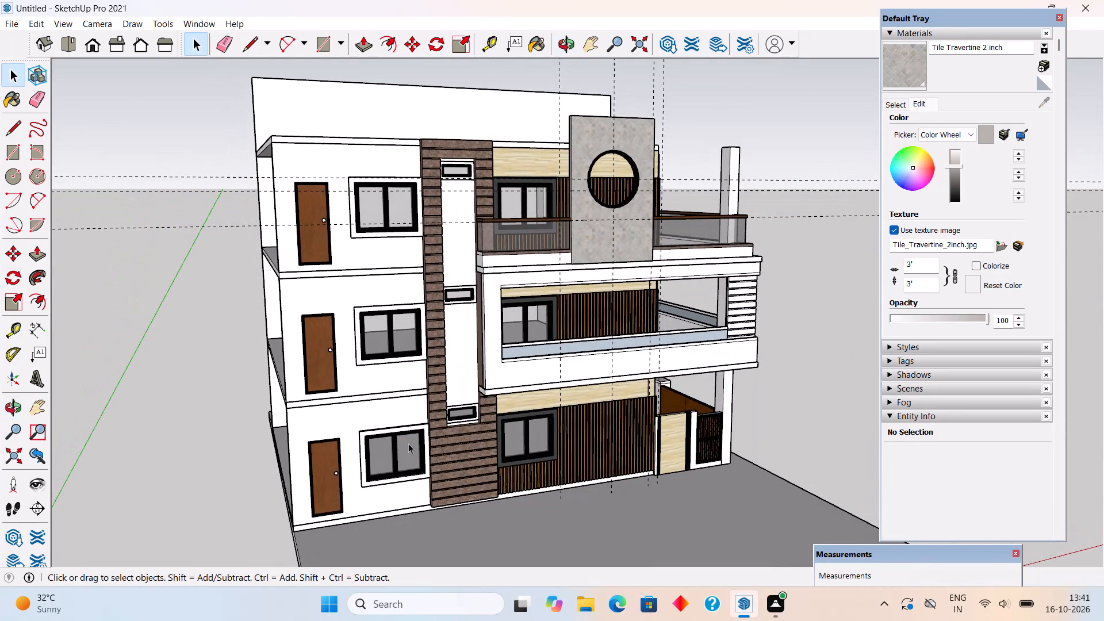
middle_click_drag(513, 388, 248, 427)
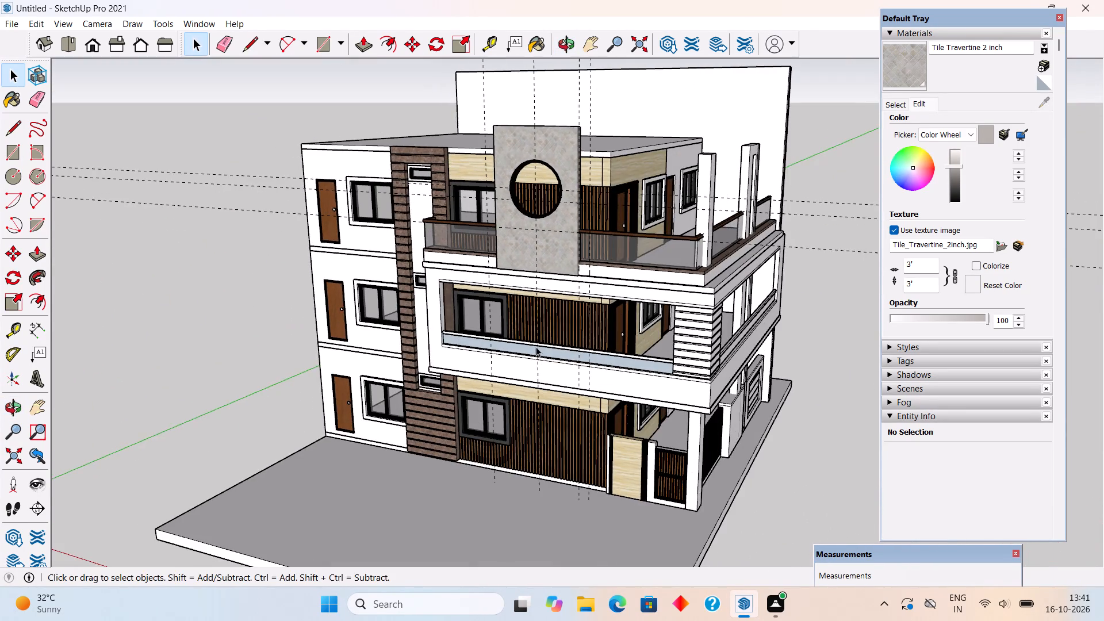
middle_click_drag(538, 347, 306, 367)
middle_click_drag(586, 356, 646, 305)
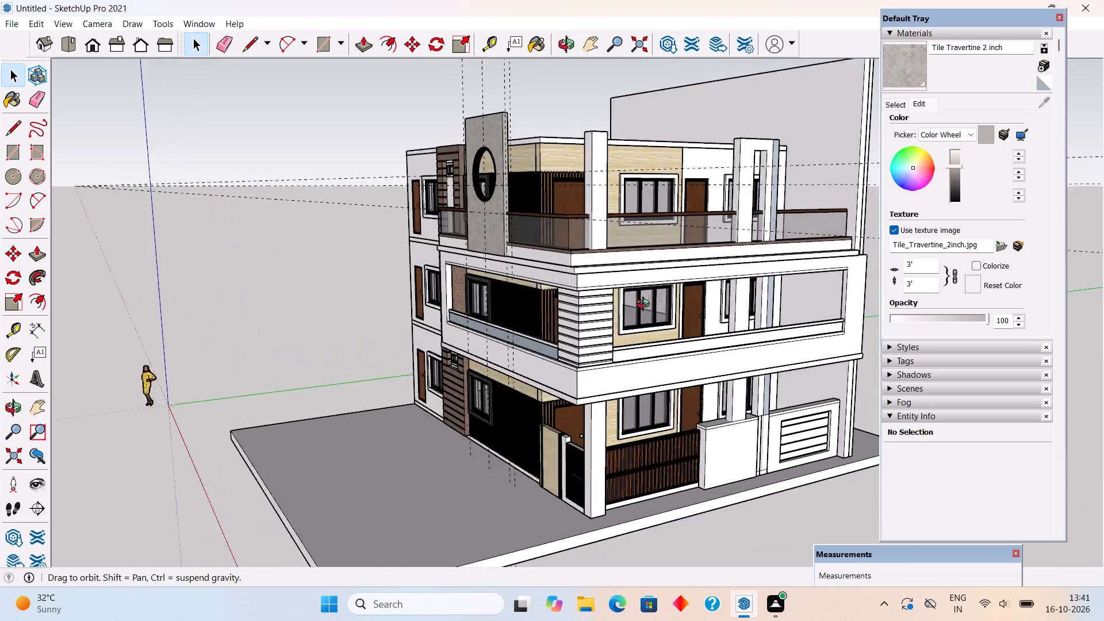
middle_click_drag(646, 305, 852, 350)
middle_click_drag(753, 367, 745, 316)
scroll(745, 316, "up", 2)
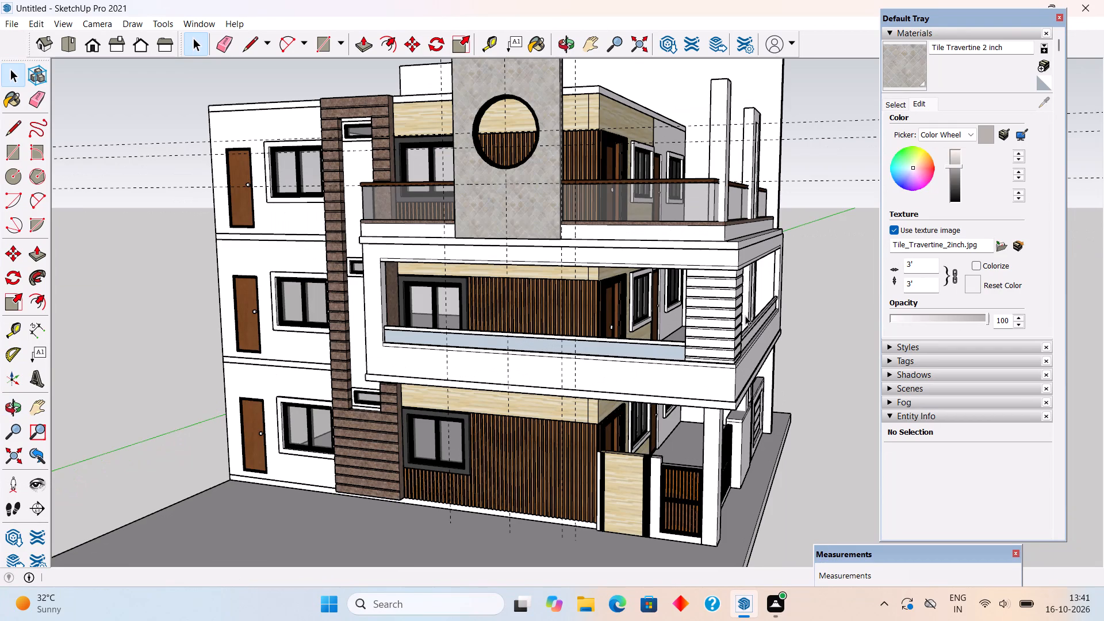
Paint the grooved corner pier of the middle balcony with Tile Grey from the Tile material collection.
left_click(892, 106)
scroll(936, 202, "down", 2)
scroll(936, 202, "up", 1)
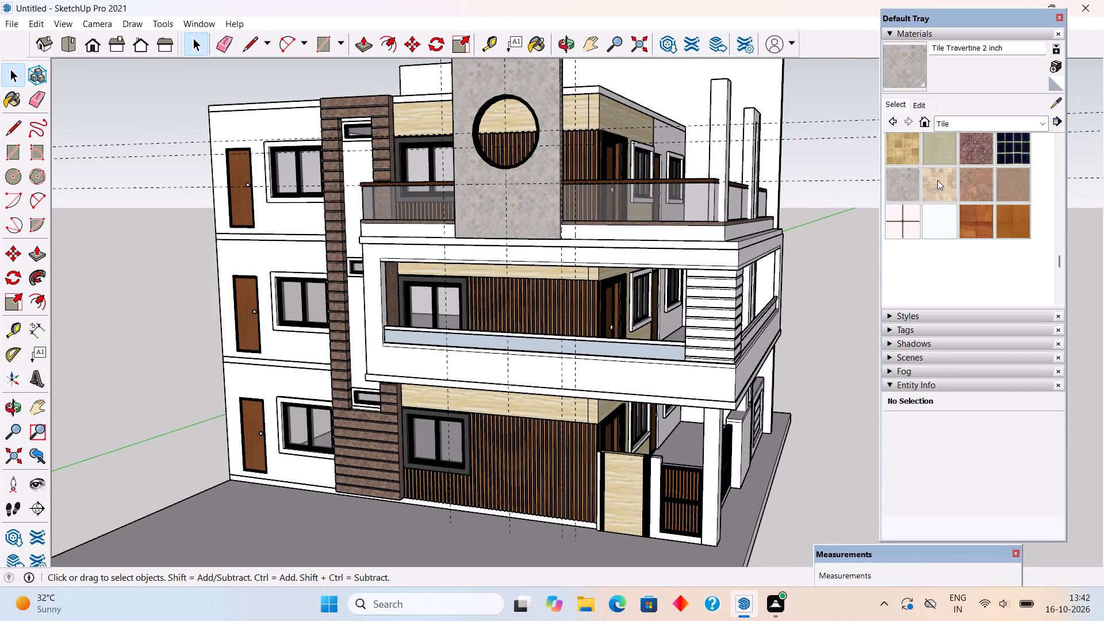
scroll(943, 162, "up", 1)
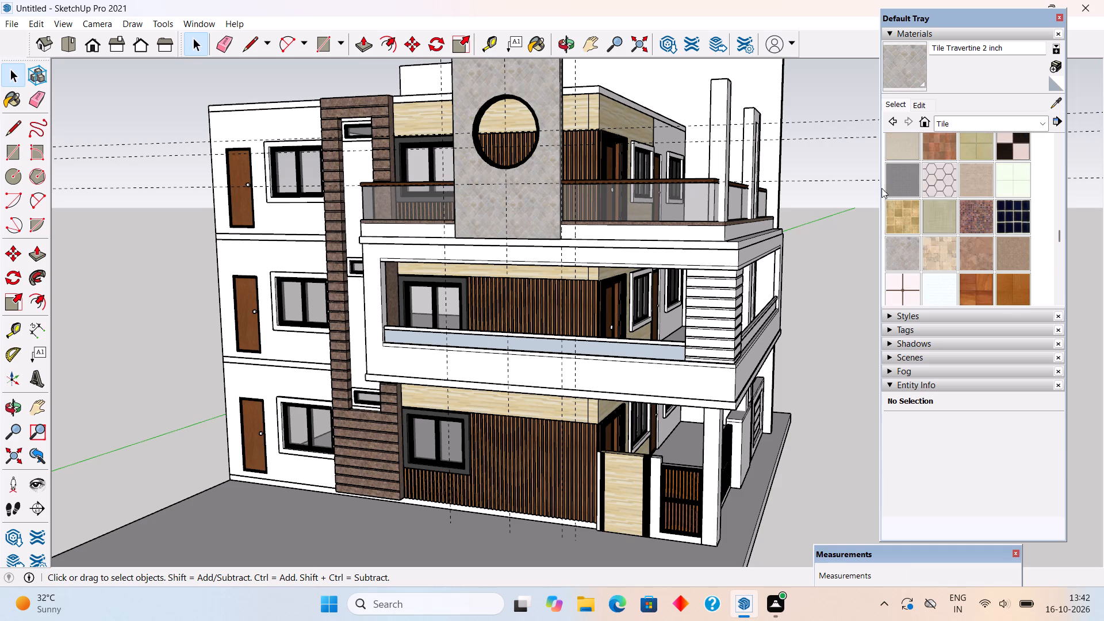
left_click(899, 179)
scroll(739, 291, "up", 4)
left_click(716, 323)
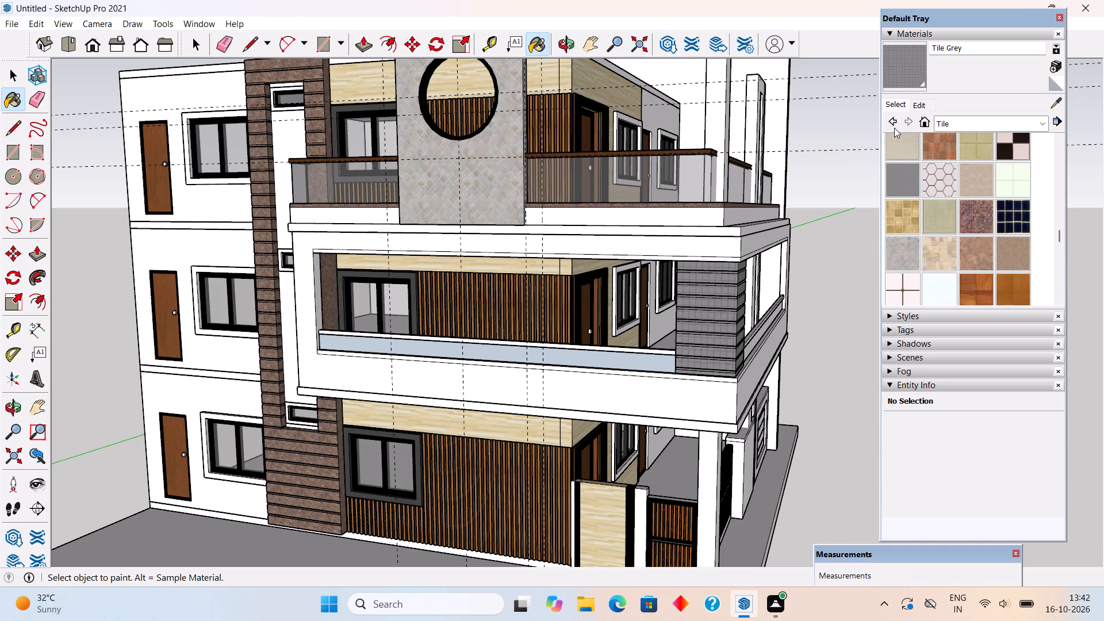
Fine-tune the colour brightness of the Tile Grey material on the grooved corner pier.
left_click(911, 108)
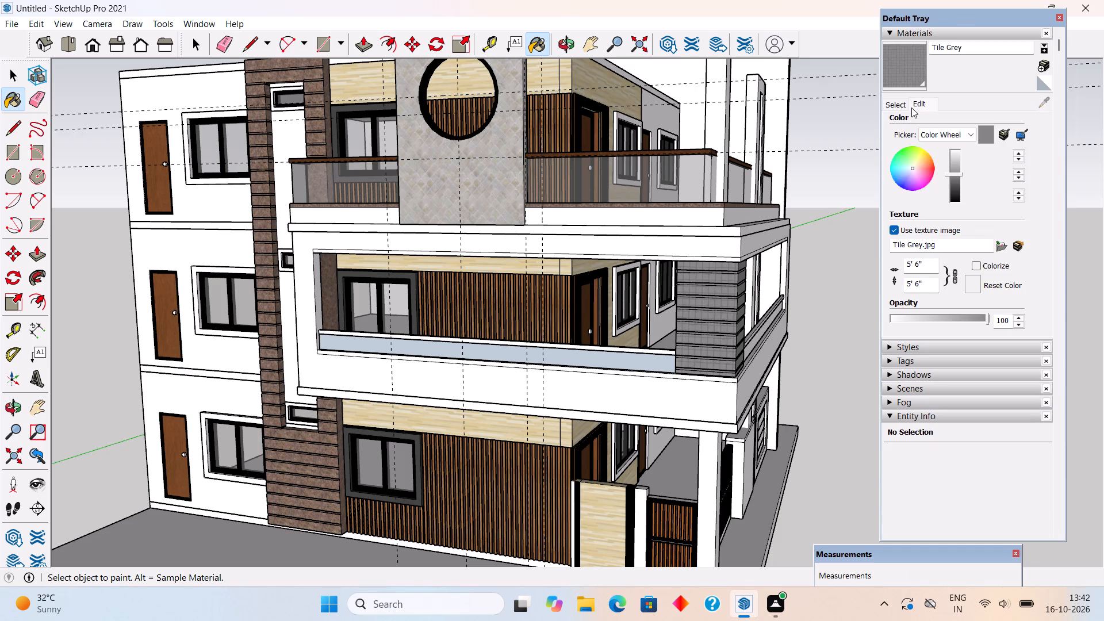
left_click(952, 170)
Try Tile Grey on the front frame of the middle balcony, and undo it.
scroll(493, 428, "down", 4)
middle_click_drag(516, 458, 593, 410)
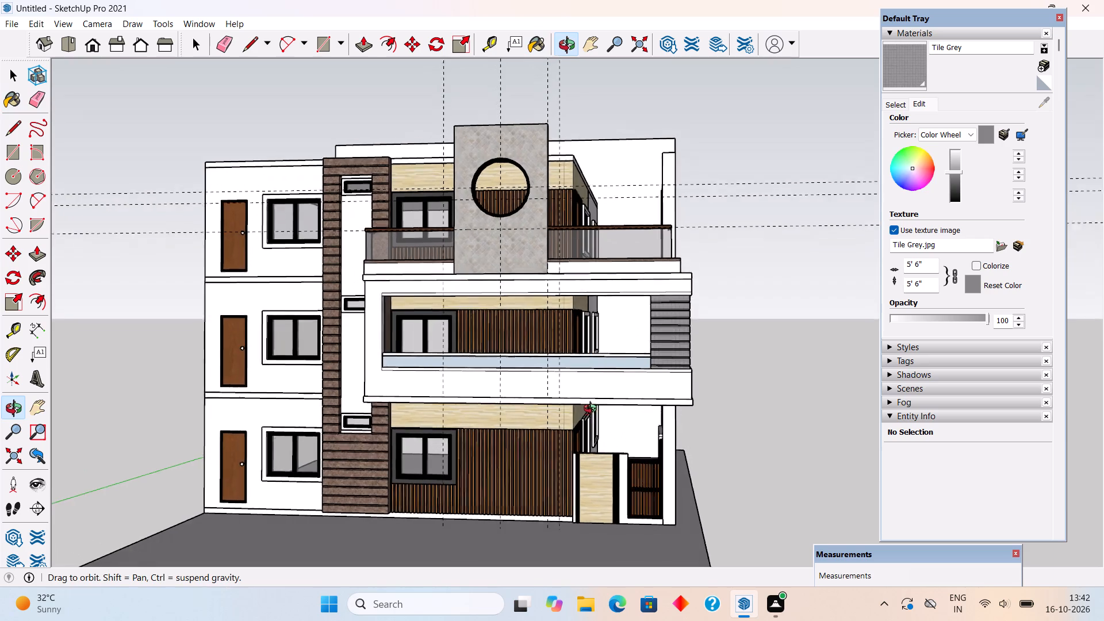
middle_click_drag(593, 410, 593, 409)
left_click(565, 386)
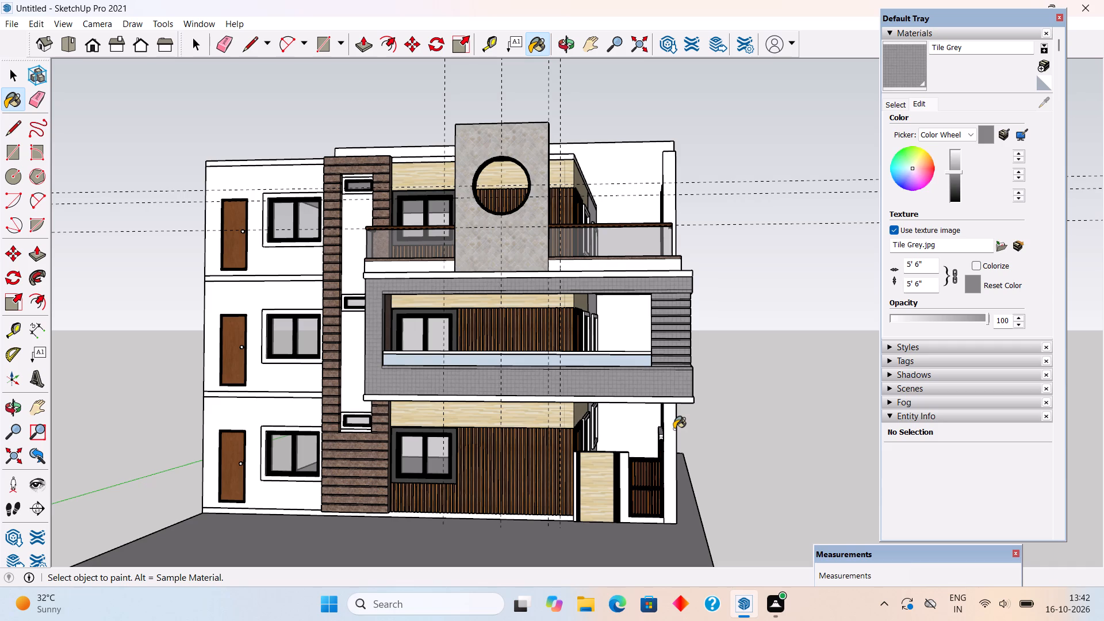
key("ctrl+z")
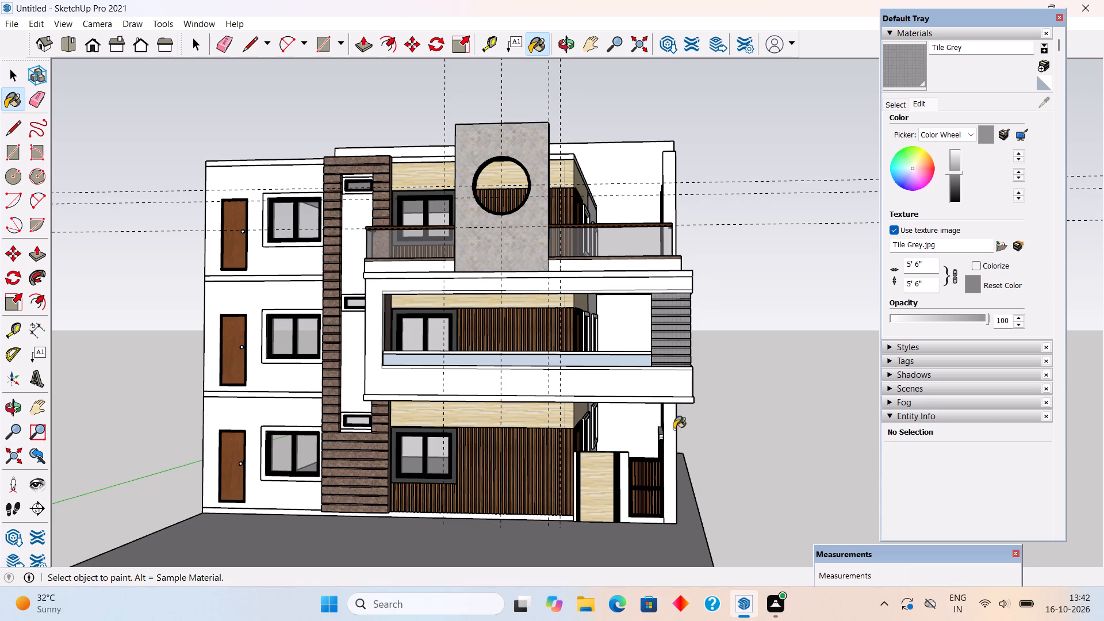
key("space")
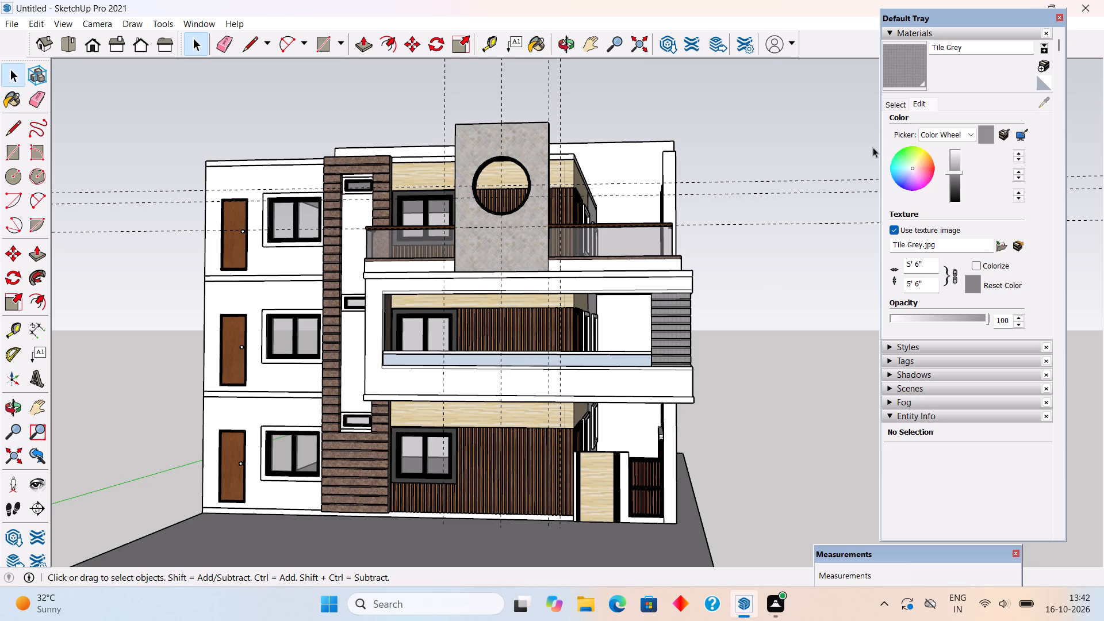
Paint the front frame of the middle balcony with Travertine Small Tile from the Tile collection.
left_click(895, 105)
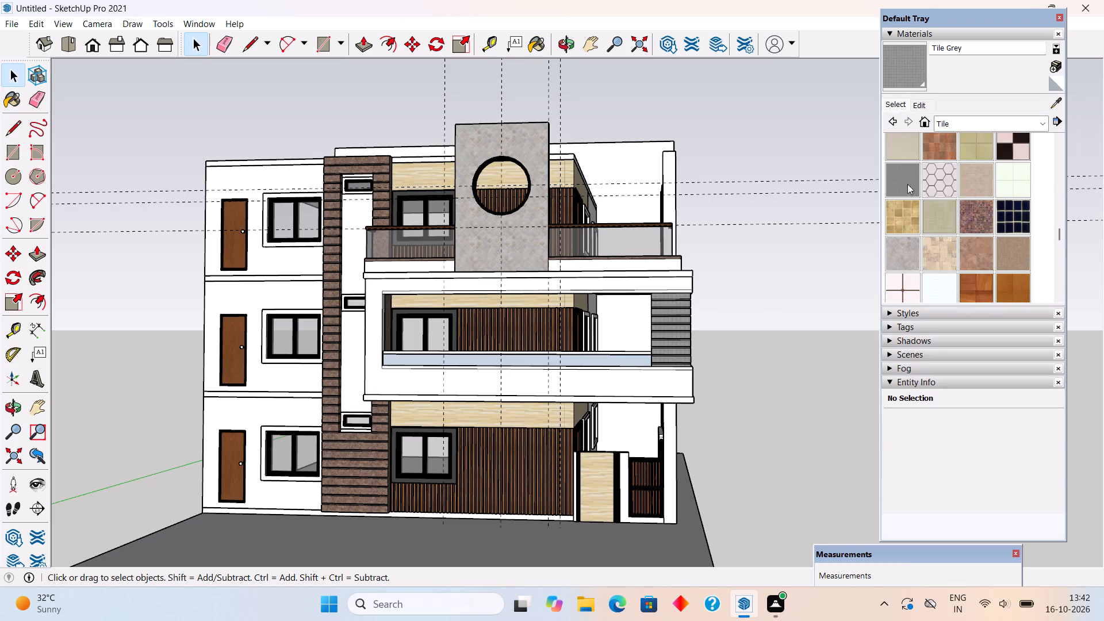
left_click(1013, 244)
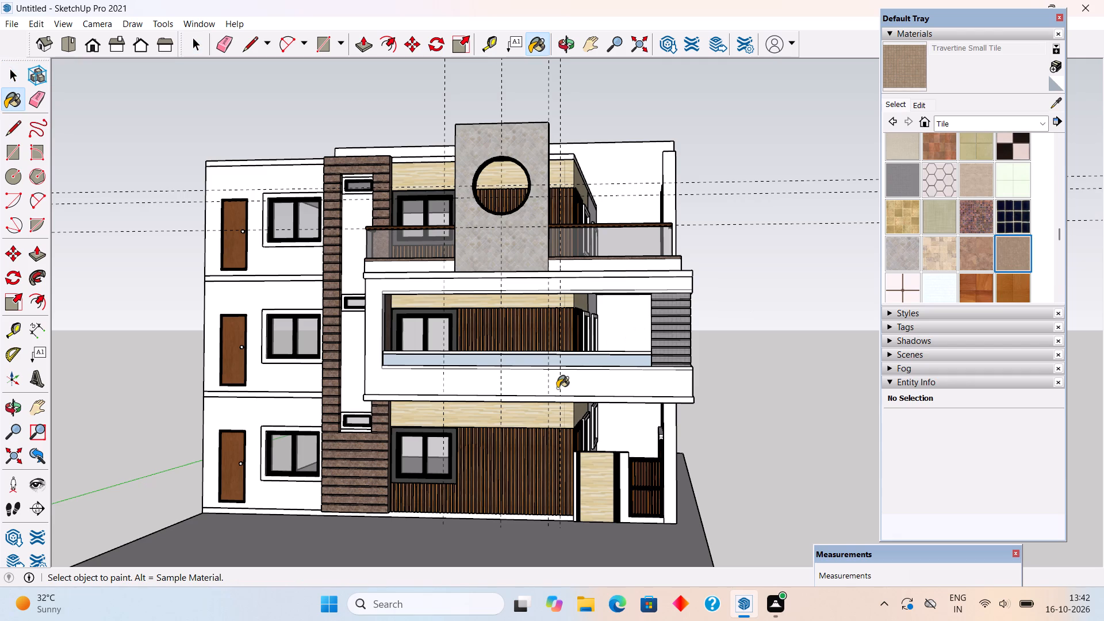
left_click(557, 388)
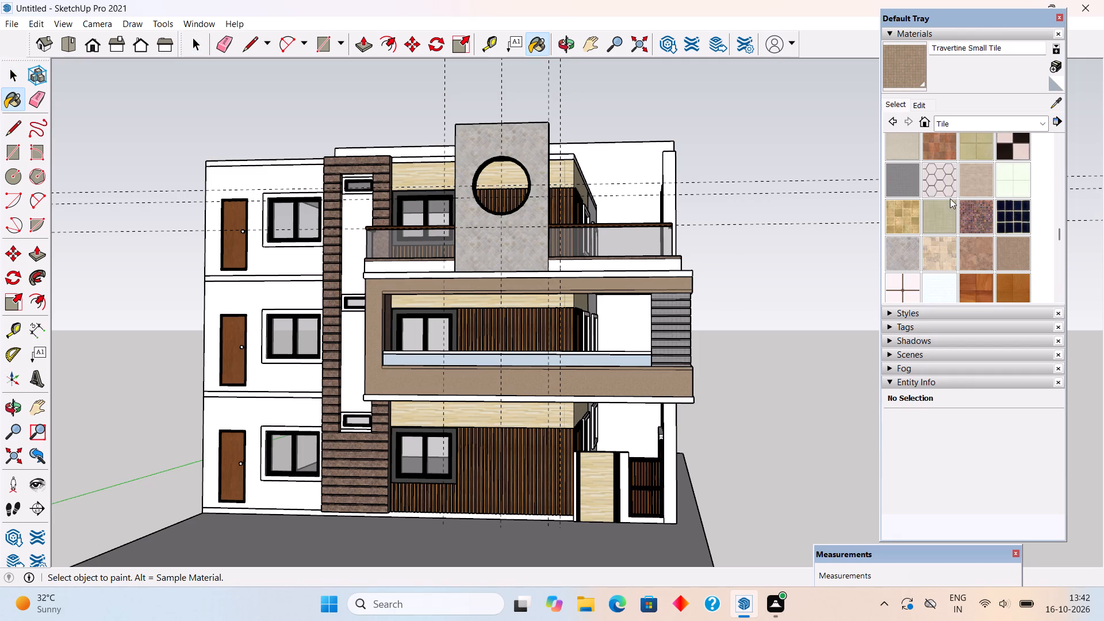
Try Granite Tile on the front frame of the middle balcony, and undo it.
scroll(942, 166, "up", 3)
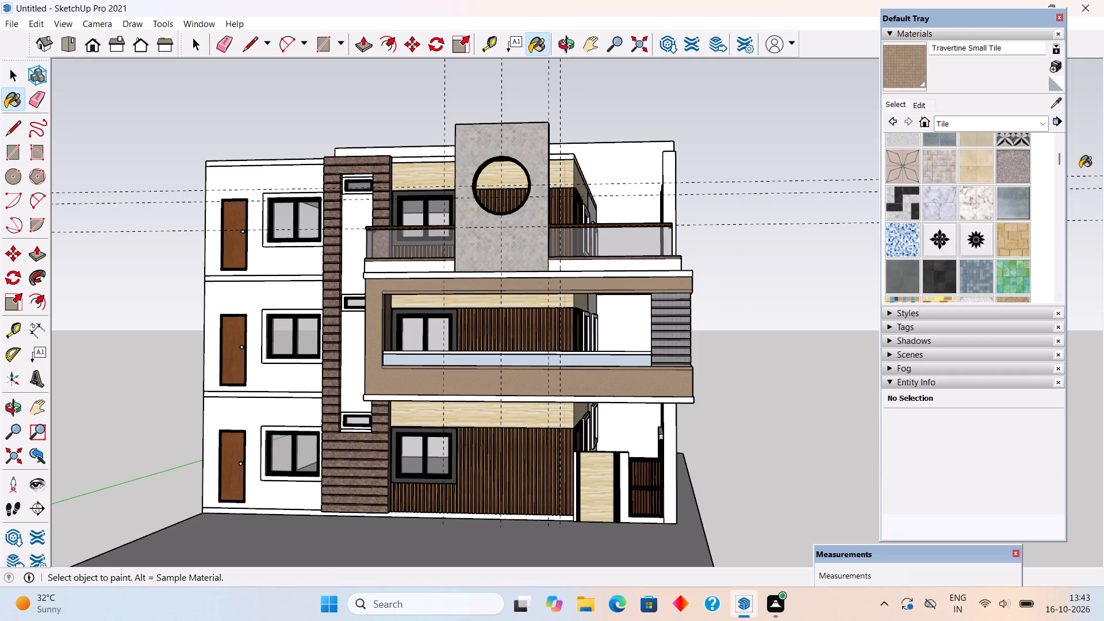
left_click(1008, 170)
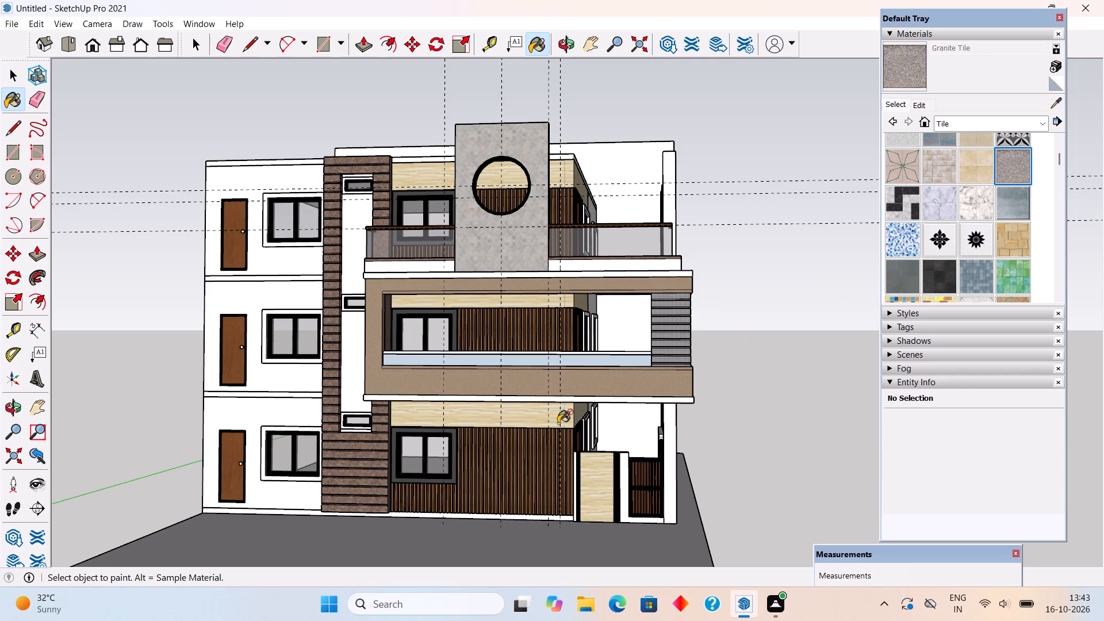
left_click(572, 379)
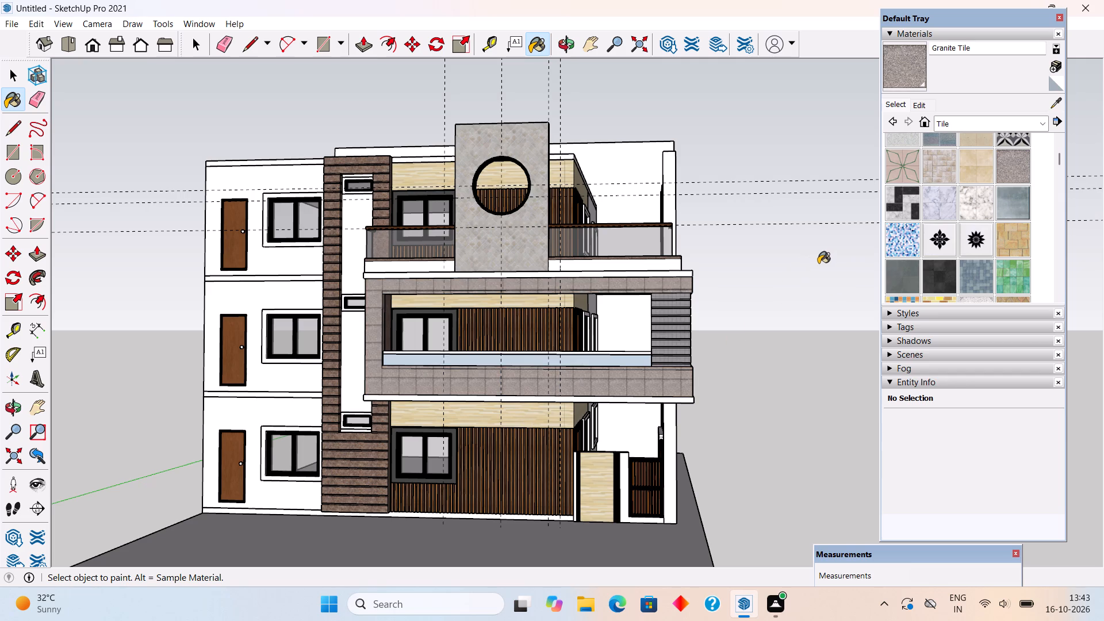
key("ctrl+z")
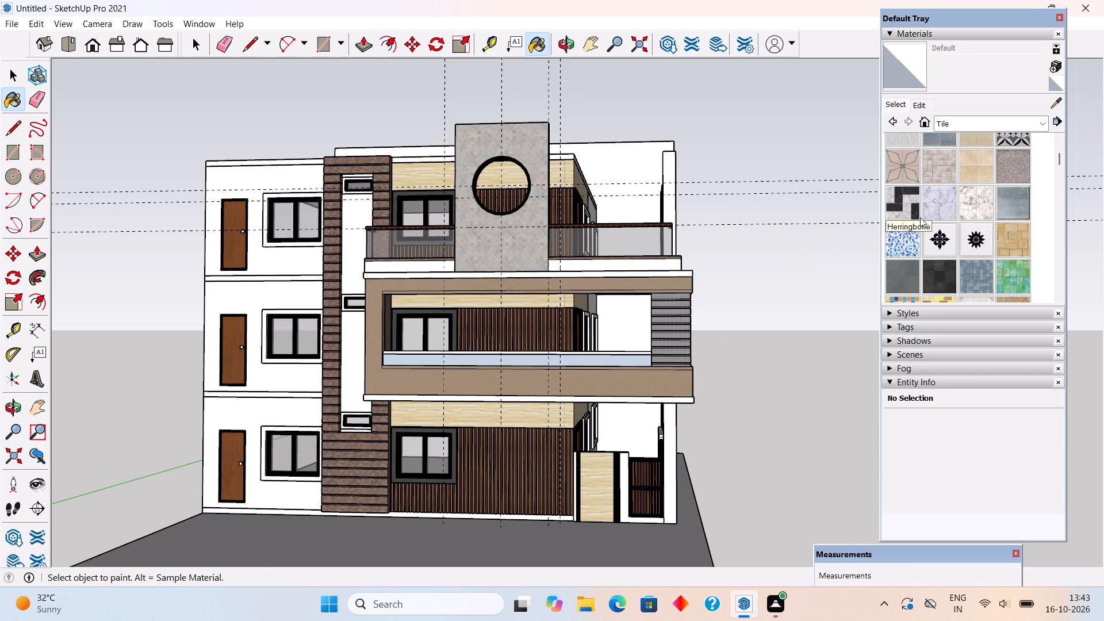
Look through the Tile collection and reapply Travertine Small Tile to the middle balcony's front frame.
scroll(942, 204, "up", 3)
scroll(942, 204, "down", 2)
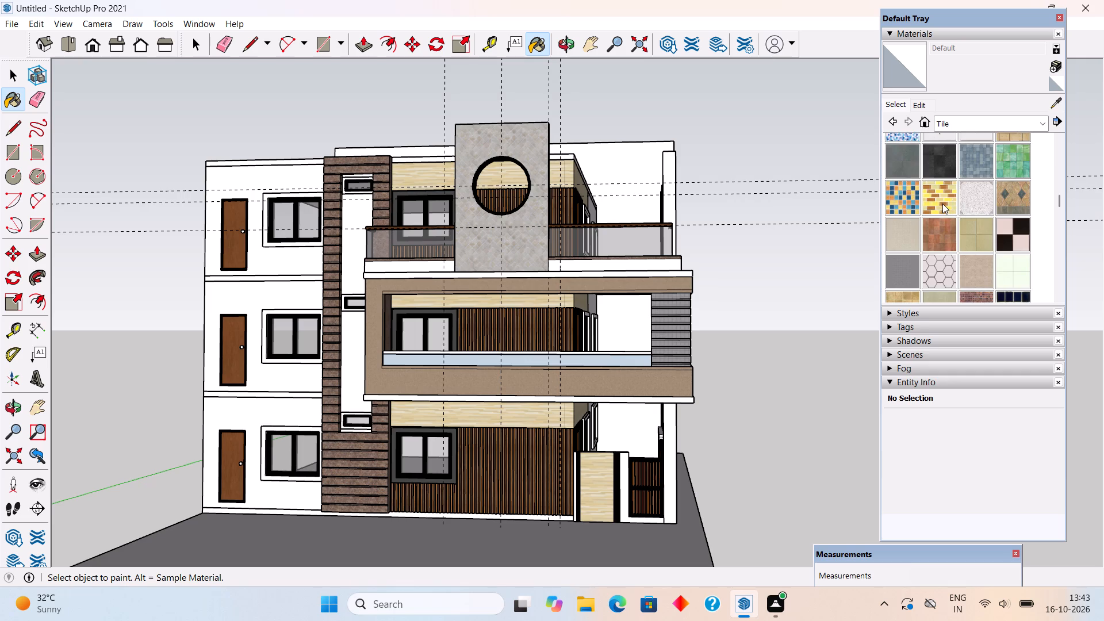
scroll(942, 204, "down", 2)
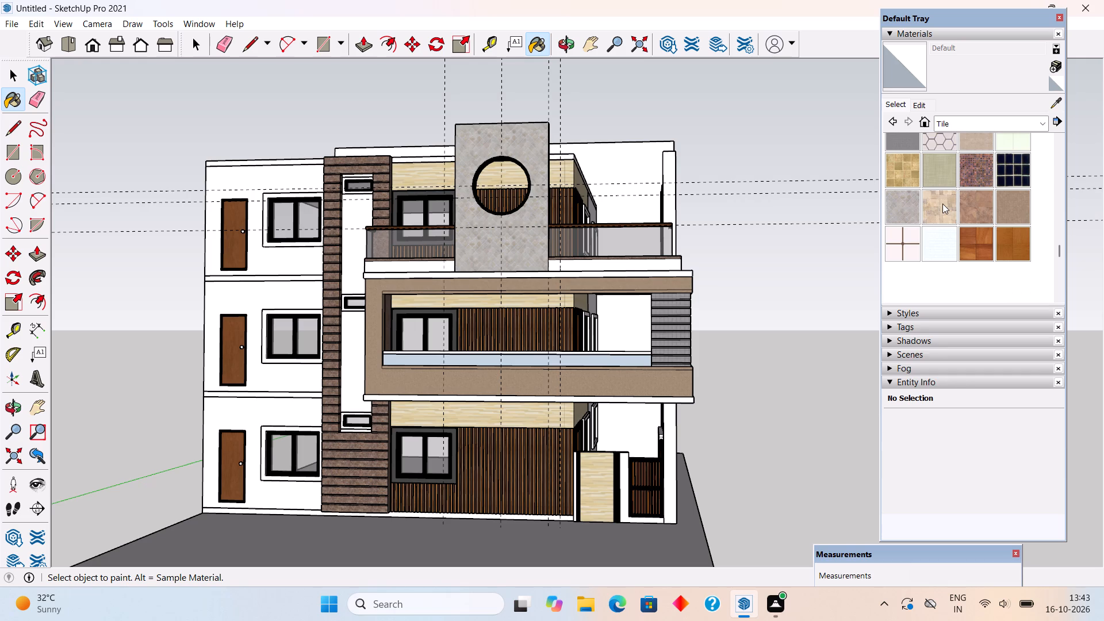
left_click(1009, 210)
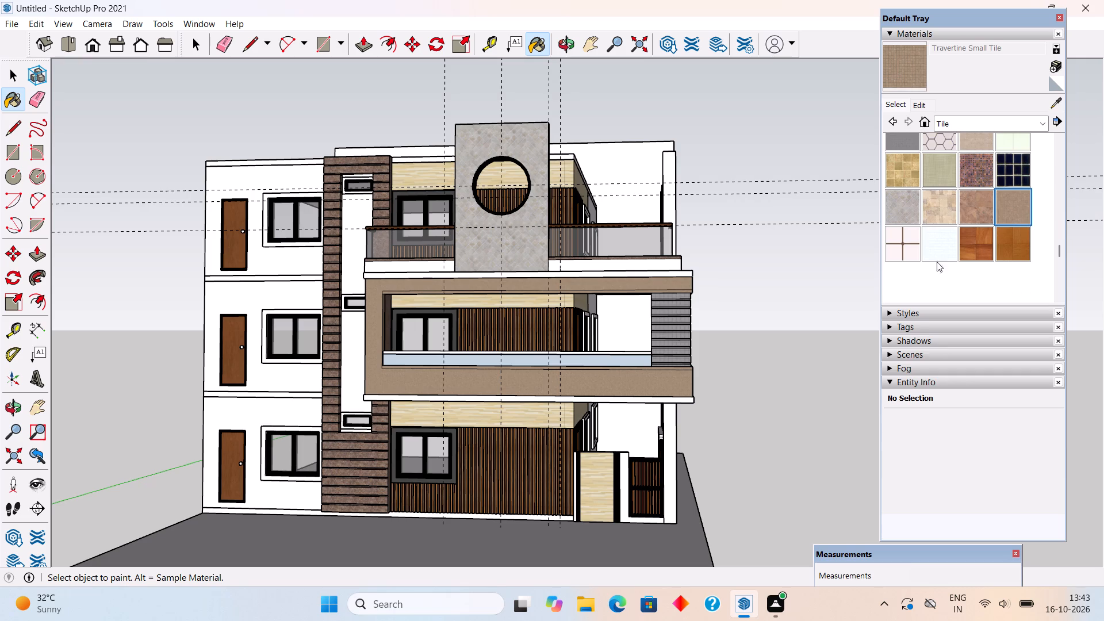
left_click(647, 376)
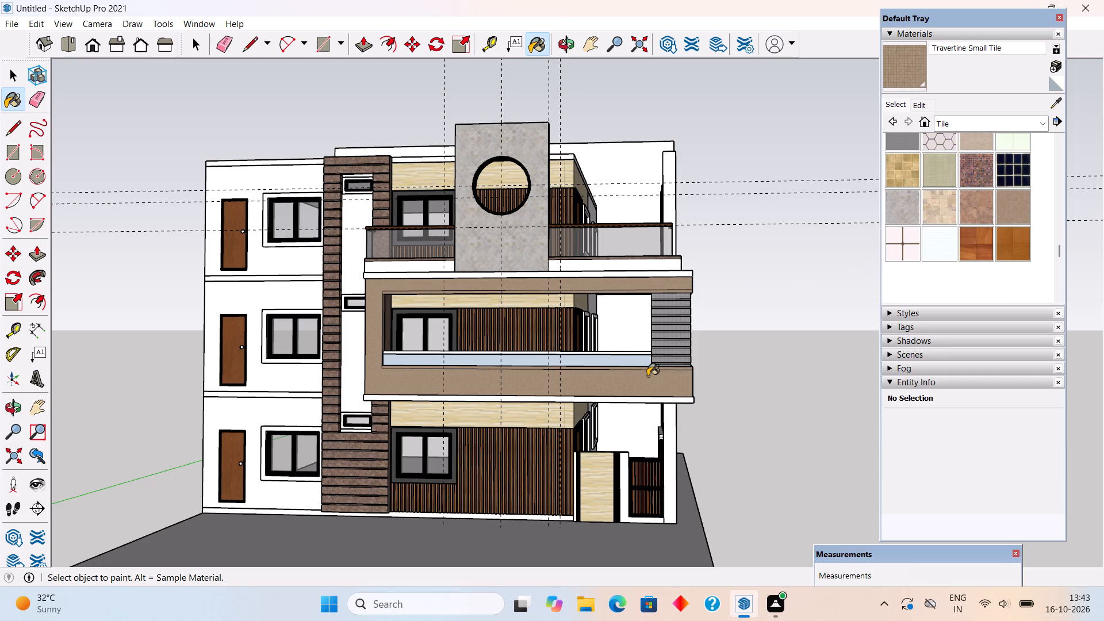
Fine-tune the colour brightness of the Travertine Small Tile material on the middle balcony's front frame.
scroll(647, 376, "up", 2)
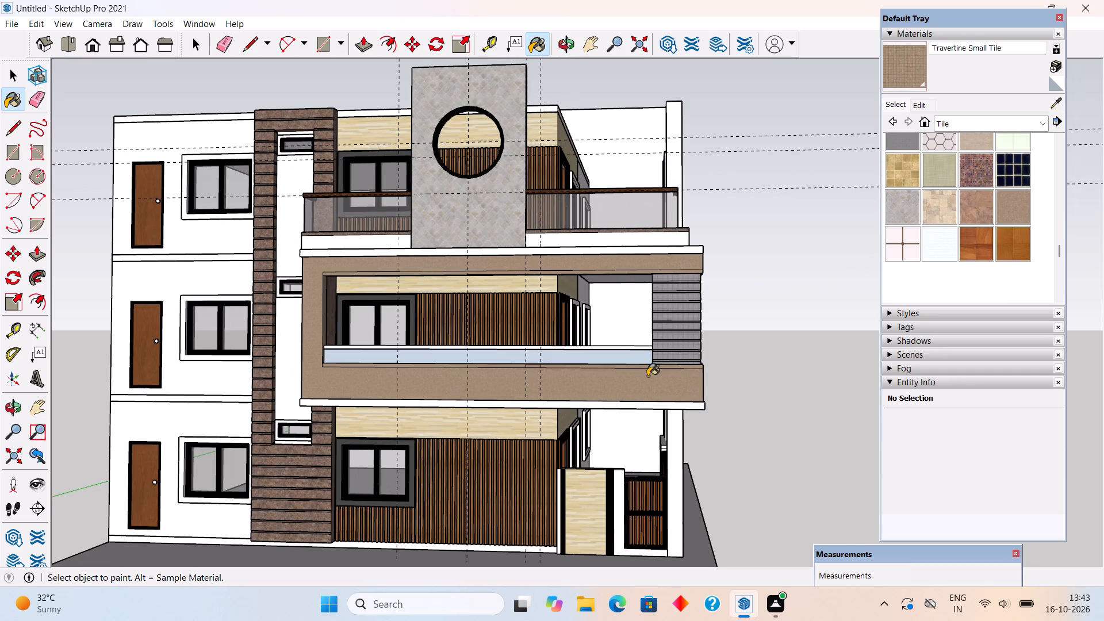
left_click(918, 101)
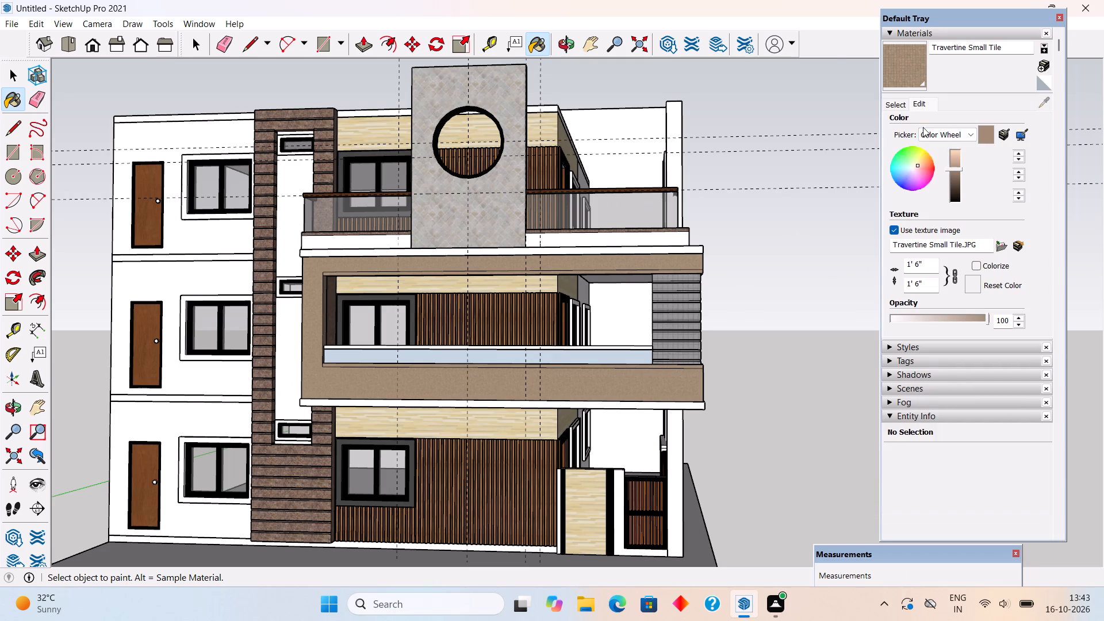
left_click(953, 166)
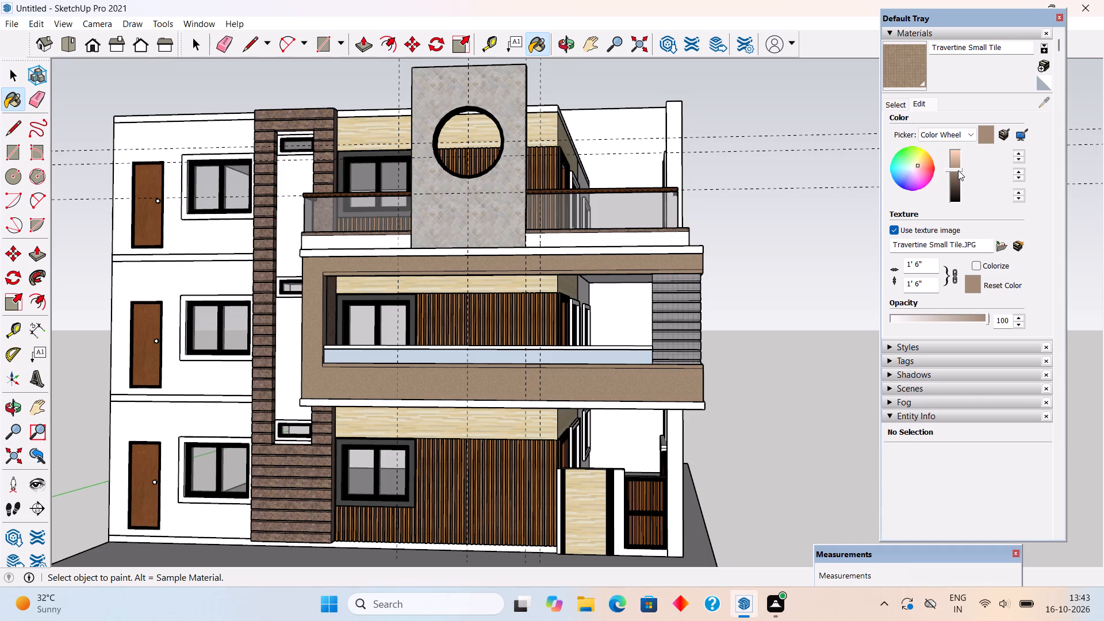
Paint the frame of the middle balcony with Granite Brown from the Stone collection.
left_click(898, 99)
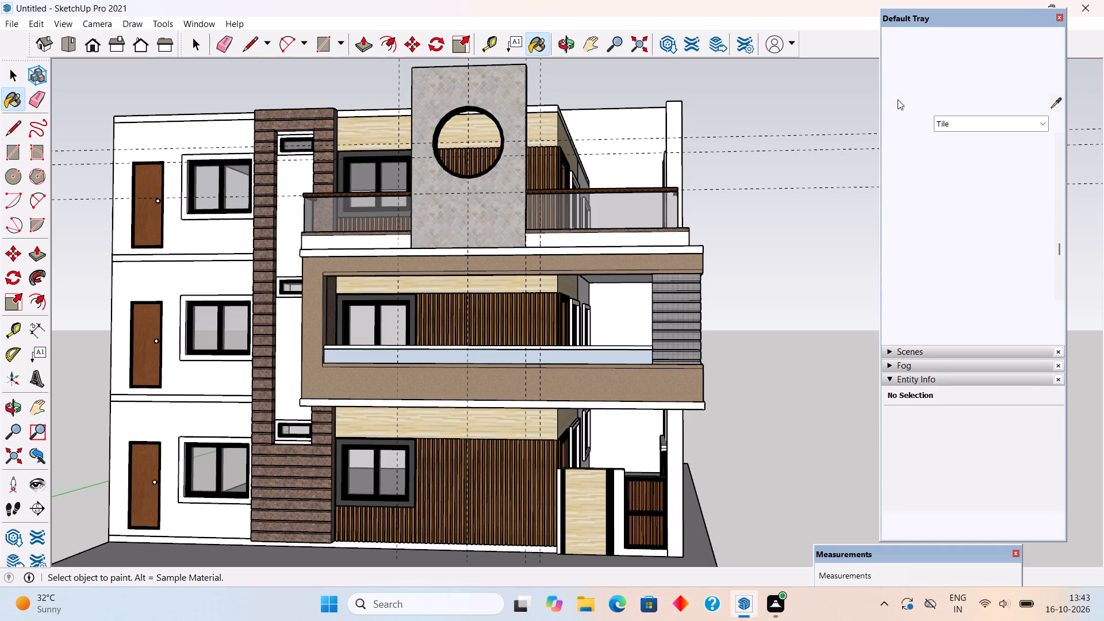
left_click(958, 119)
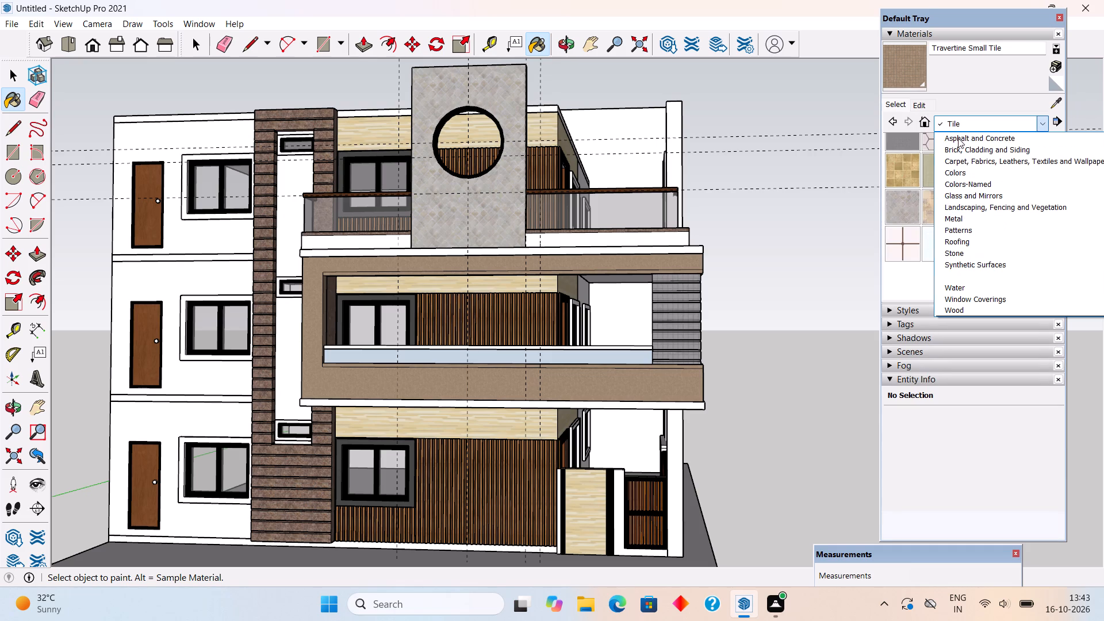
left_click(984, 250)
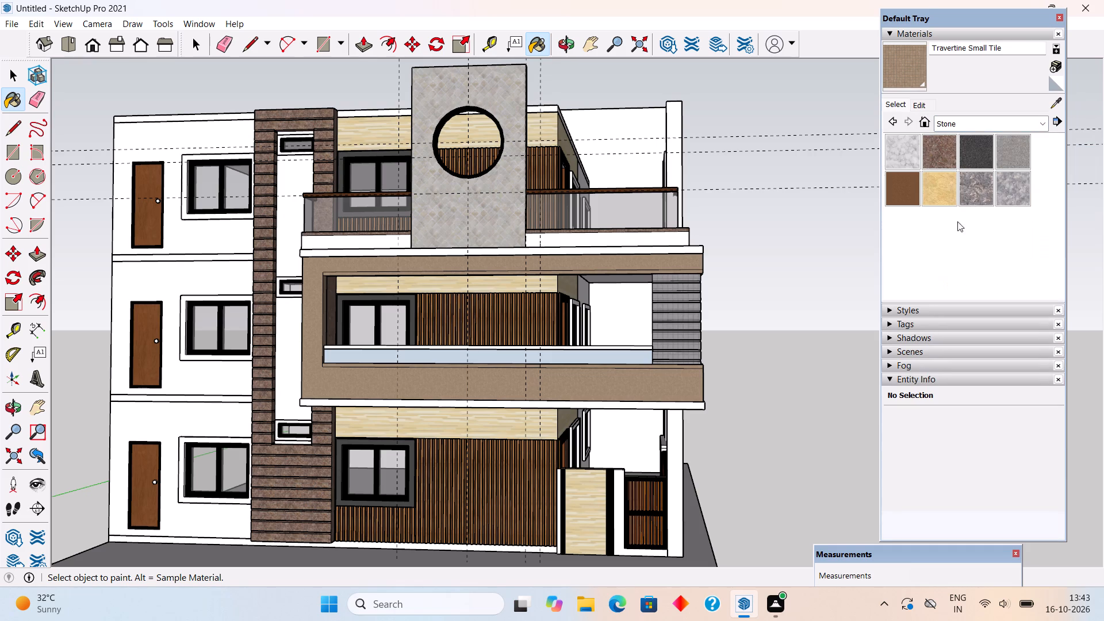
left_click(941, 147)
left_click(613, 379)
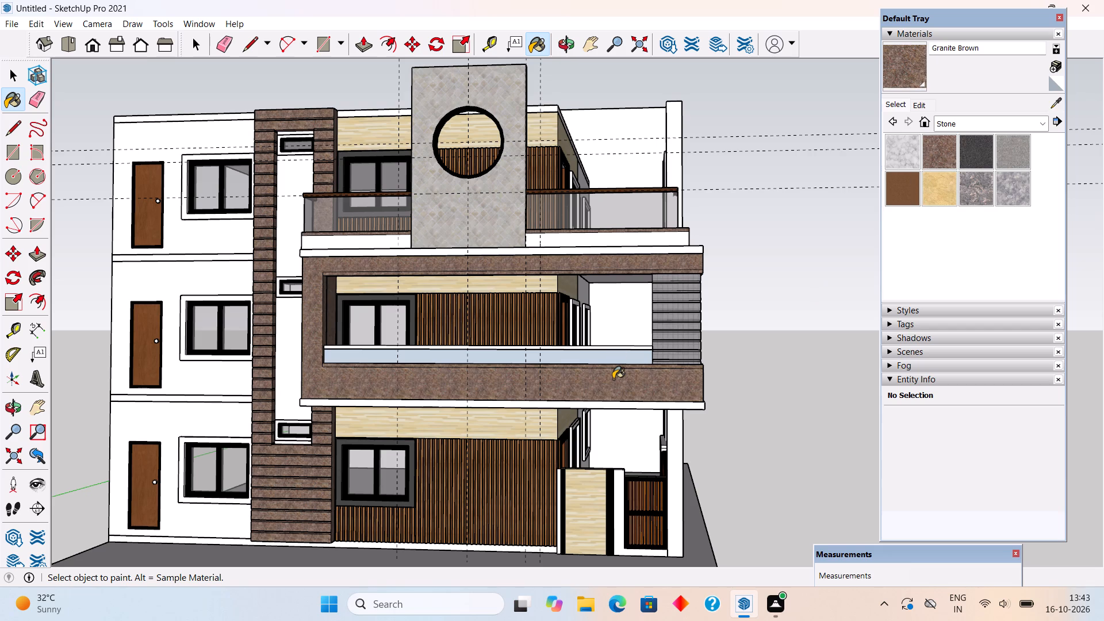
Fine-tune the colour brightness of the Granite Brown material on the middle balcony's frame.
left_click(922, 104)
left_click(955, 178)
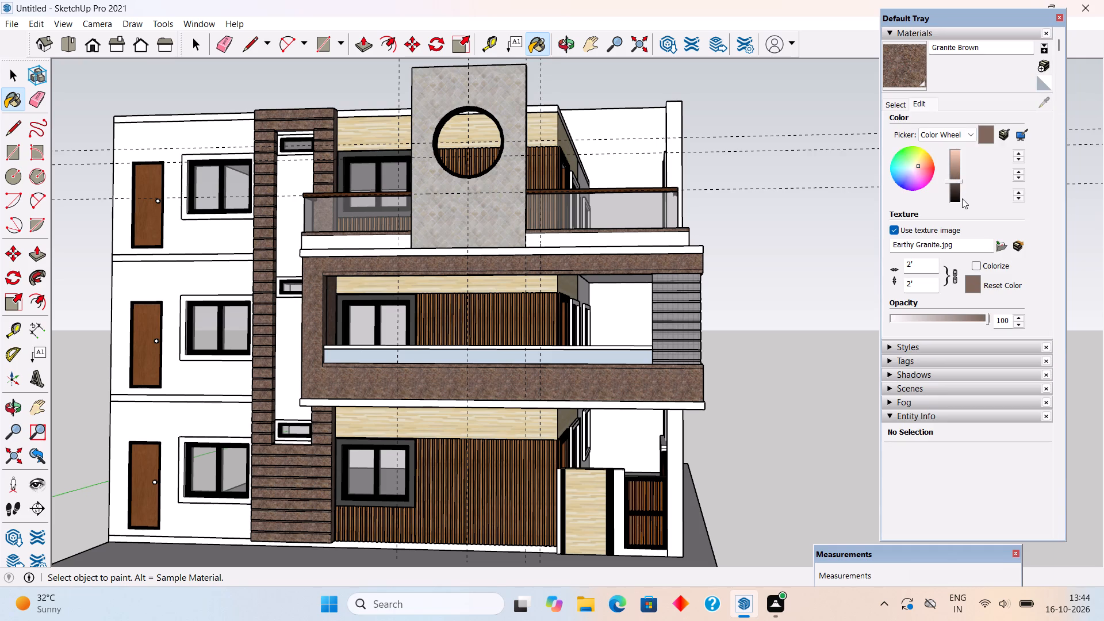
left_click_drag(953, 183, 953, 171)
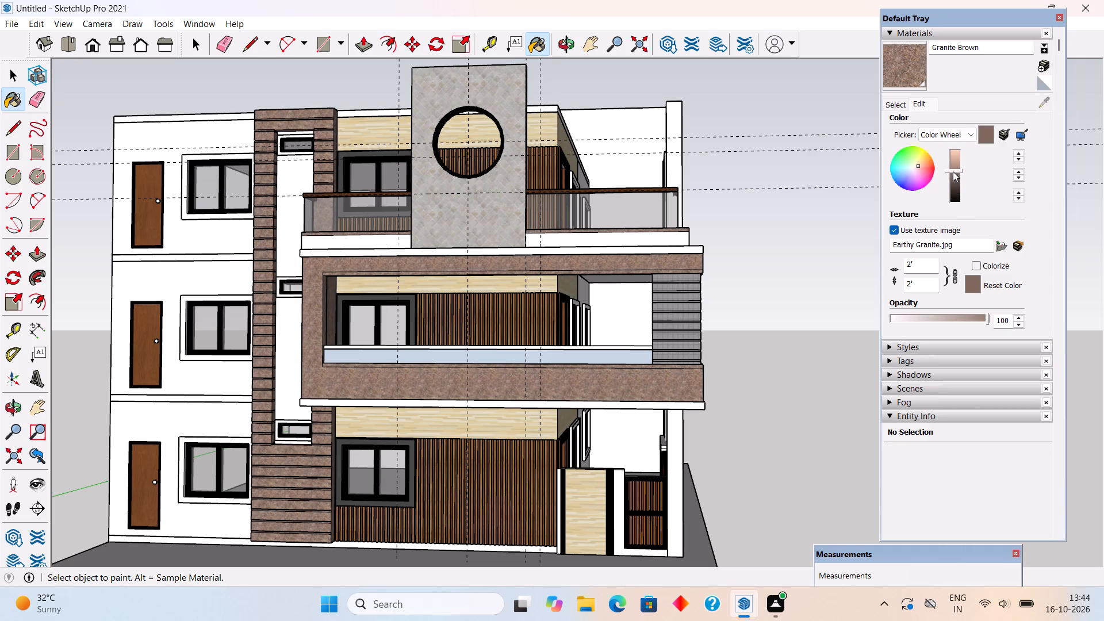
left_click_drag(953, 171, 954, 172)
Paint the white slab-edge bands directly below and above the middle balcony's frame with Granite Brown.
scroll(440, 443, "up", 2)
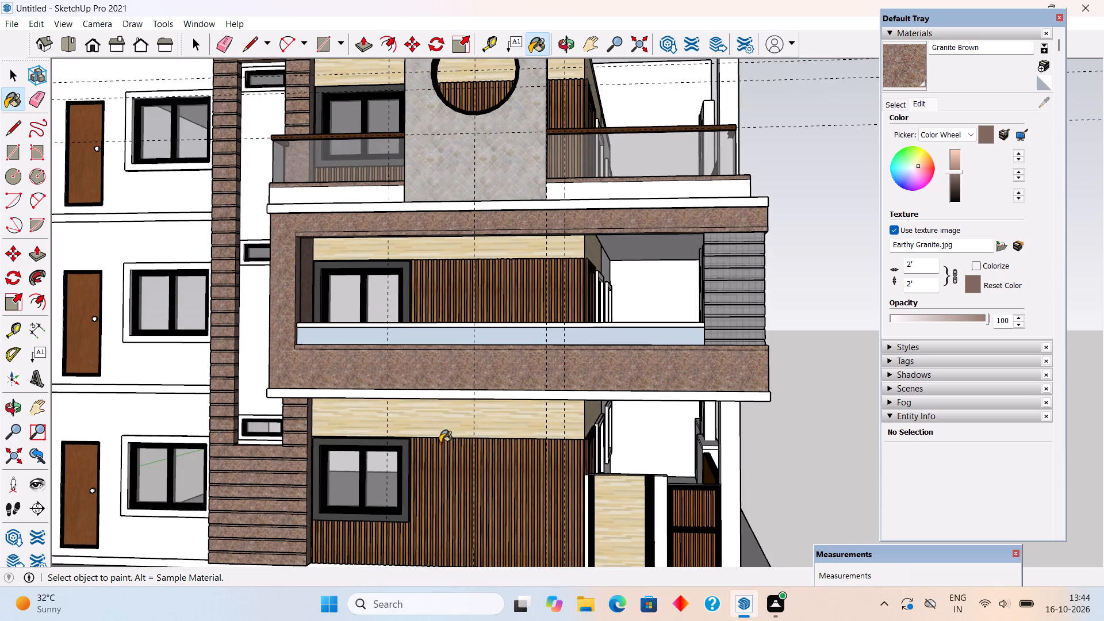
scroll(389, 398, "up", 4)
left_click(388, 389)
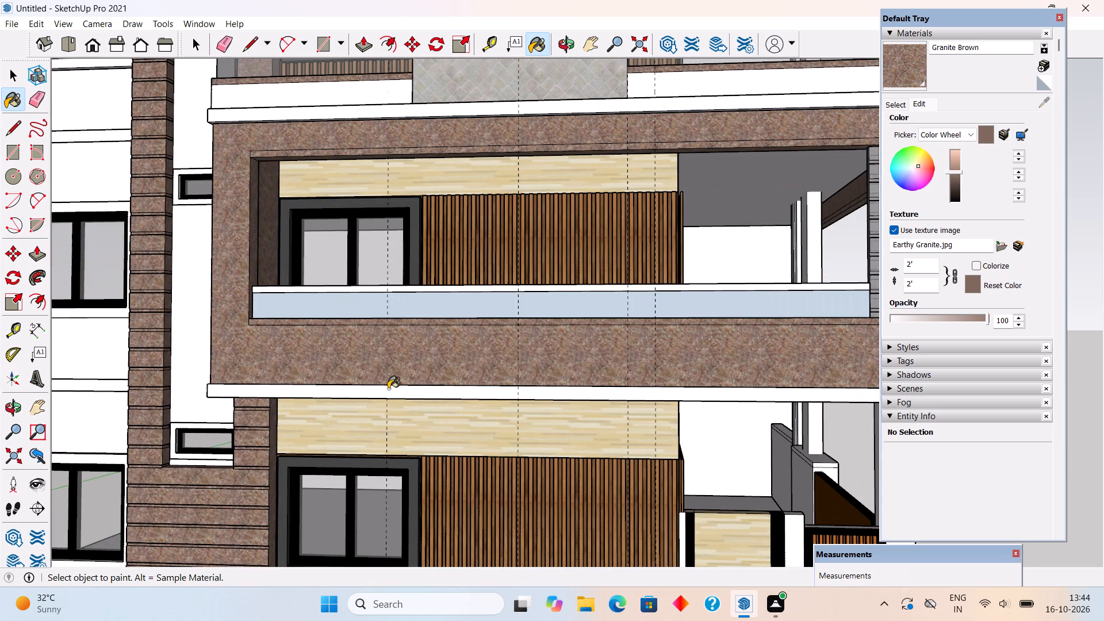
scroll(388, 389, "down", 5)
left_click(356, 215)
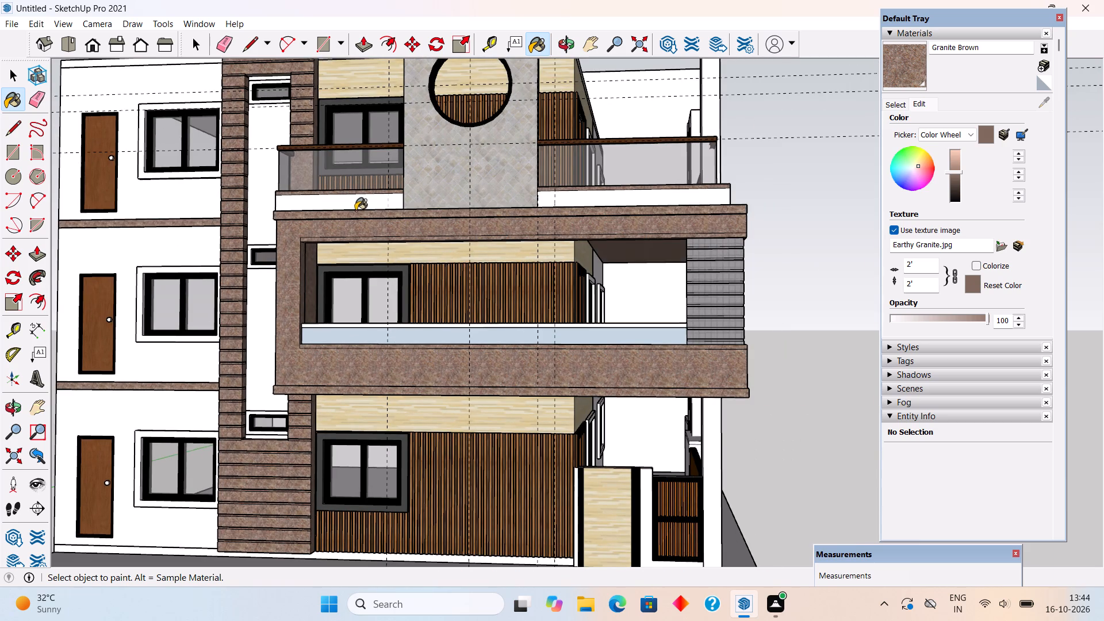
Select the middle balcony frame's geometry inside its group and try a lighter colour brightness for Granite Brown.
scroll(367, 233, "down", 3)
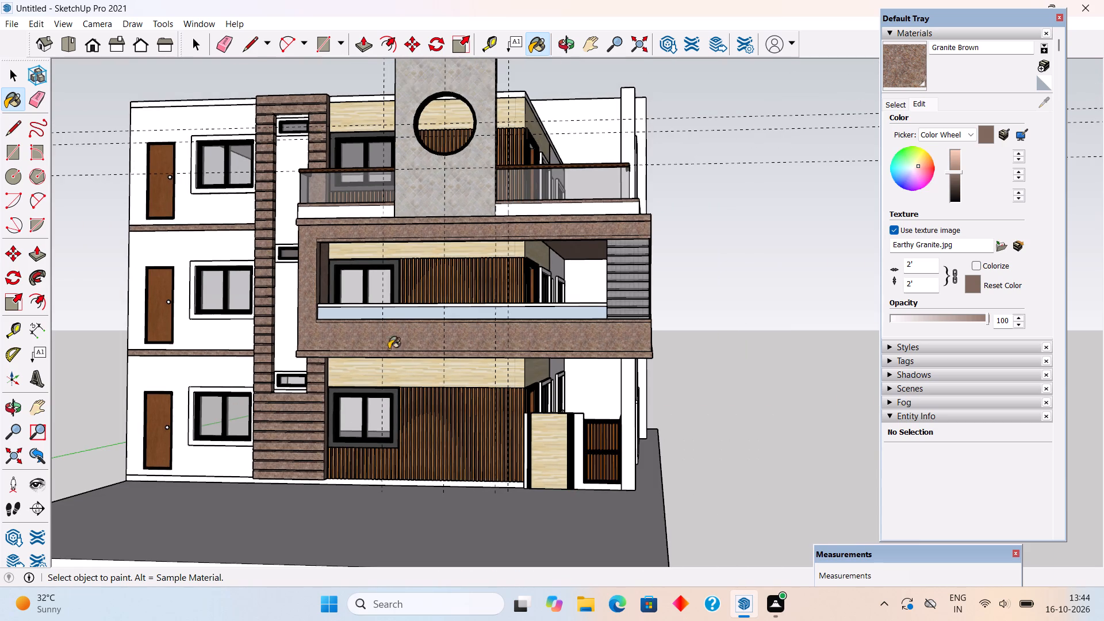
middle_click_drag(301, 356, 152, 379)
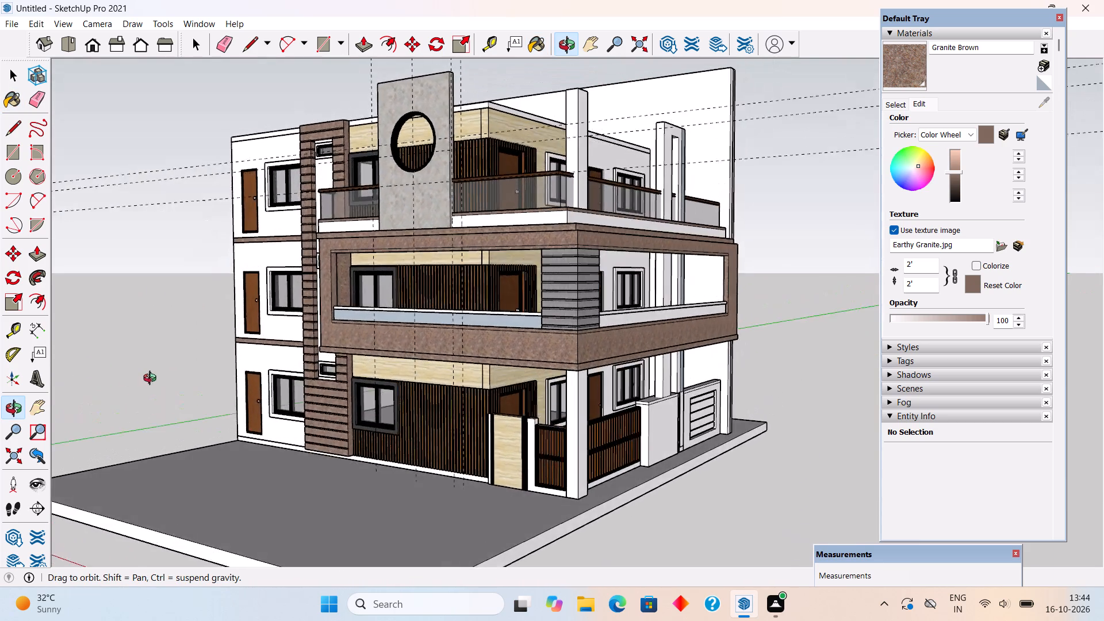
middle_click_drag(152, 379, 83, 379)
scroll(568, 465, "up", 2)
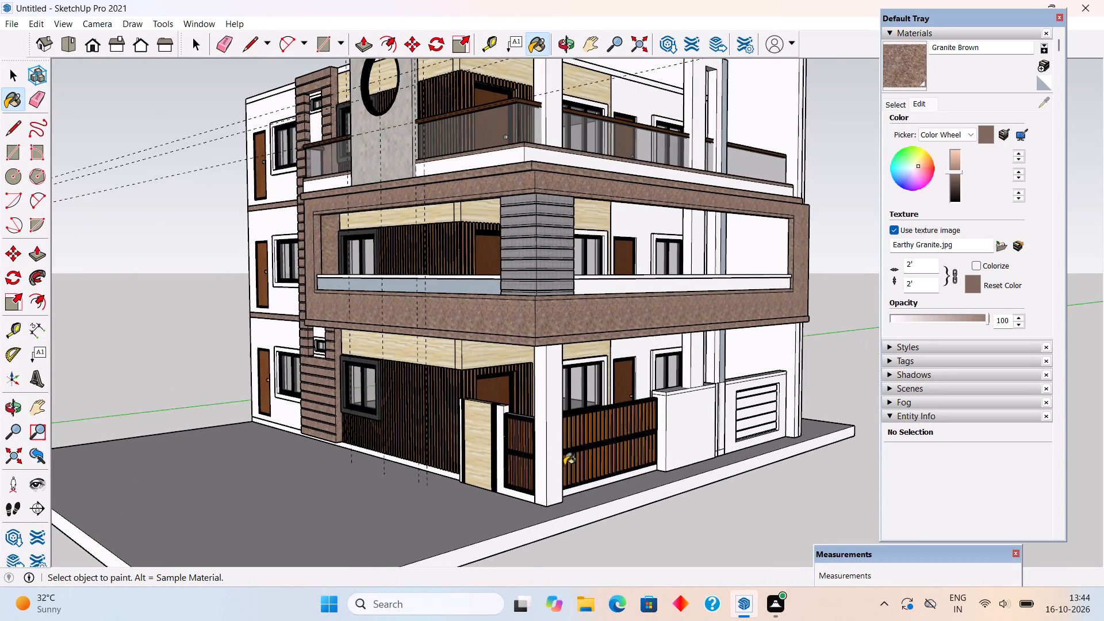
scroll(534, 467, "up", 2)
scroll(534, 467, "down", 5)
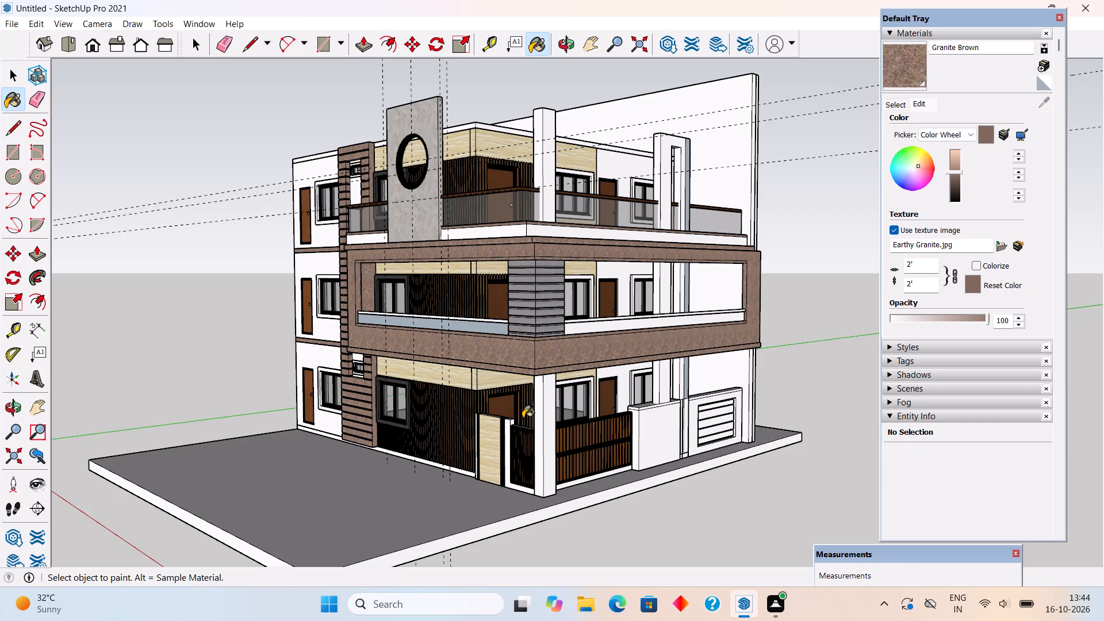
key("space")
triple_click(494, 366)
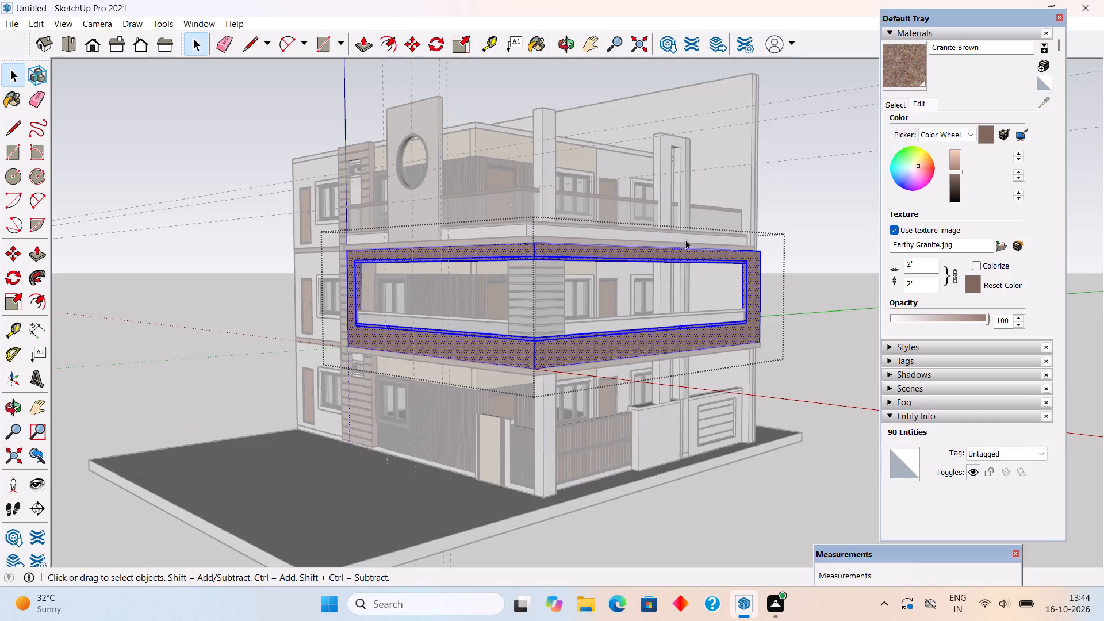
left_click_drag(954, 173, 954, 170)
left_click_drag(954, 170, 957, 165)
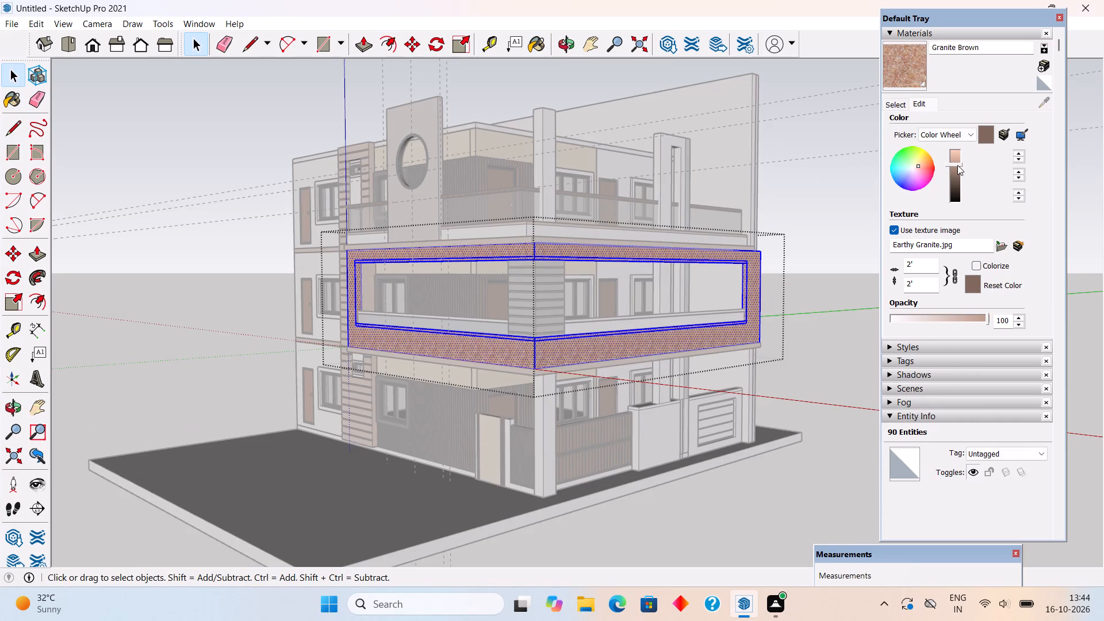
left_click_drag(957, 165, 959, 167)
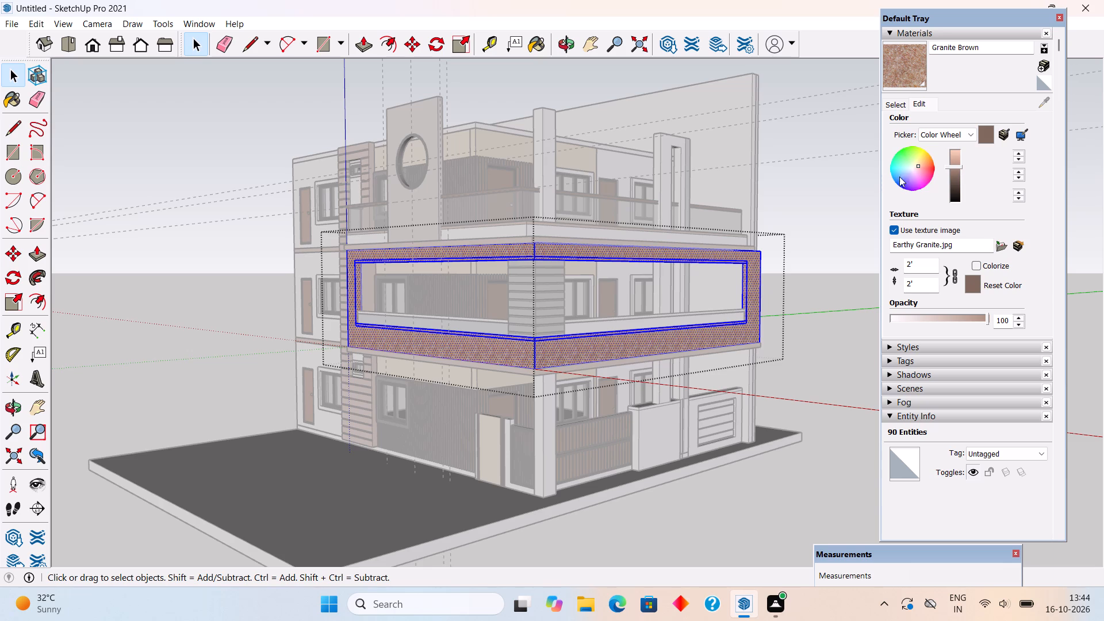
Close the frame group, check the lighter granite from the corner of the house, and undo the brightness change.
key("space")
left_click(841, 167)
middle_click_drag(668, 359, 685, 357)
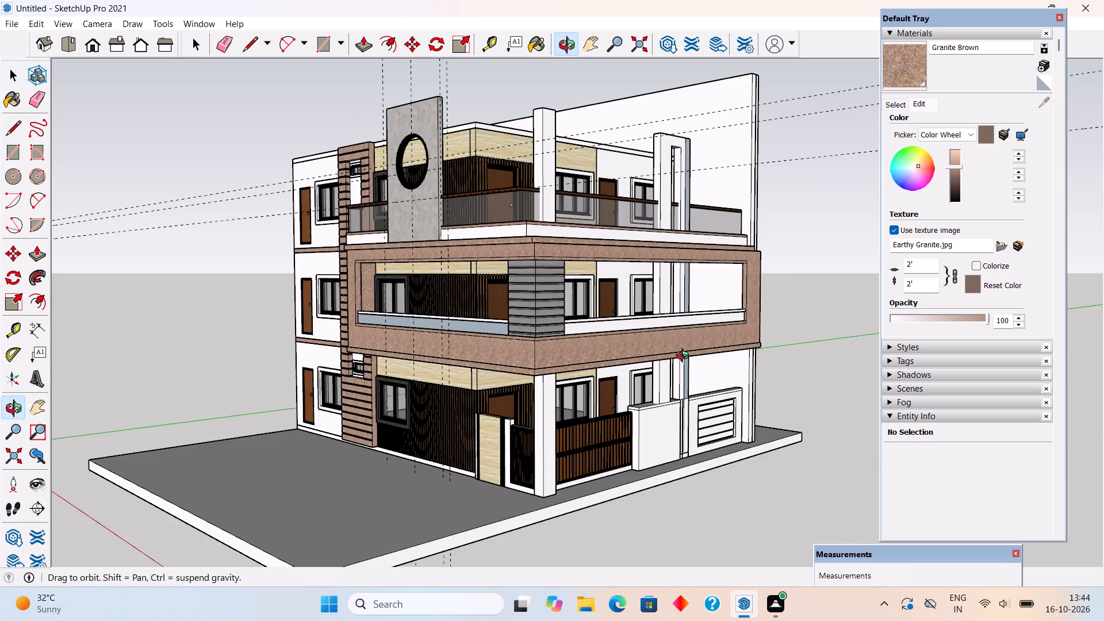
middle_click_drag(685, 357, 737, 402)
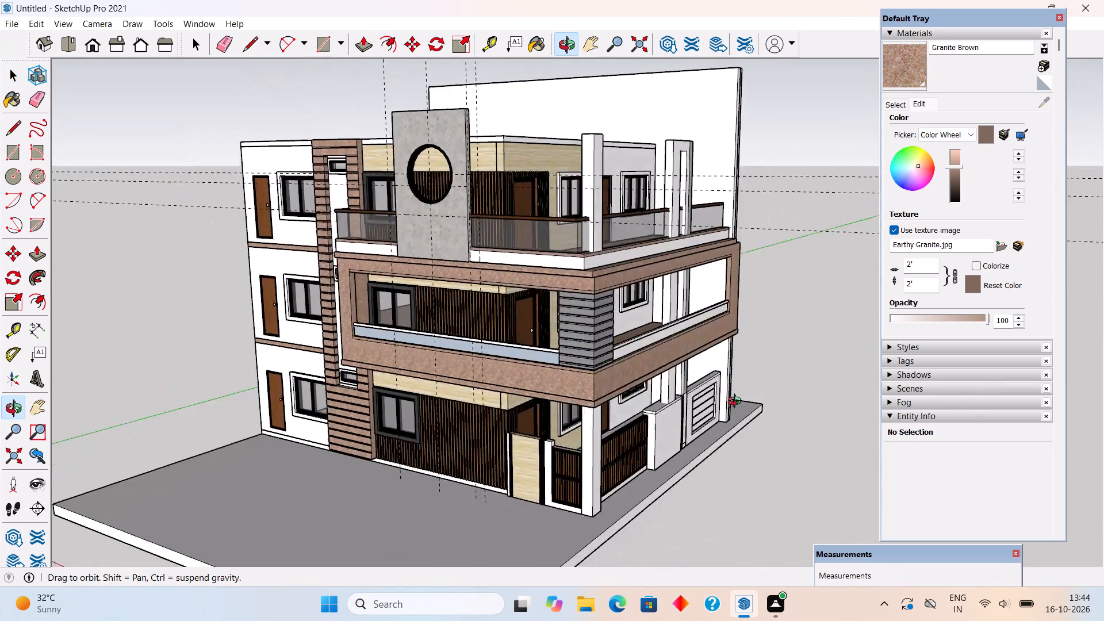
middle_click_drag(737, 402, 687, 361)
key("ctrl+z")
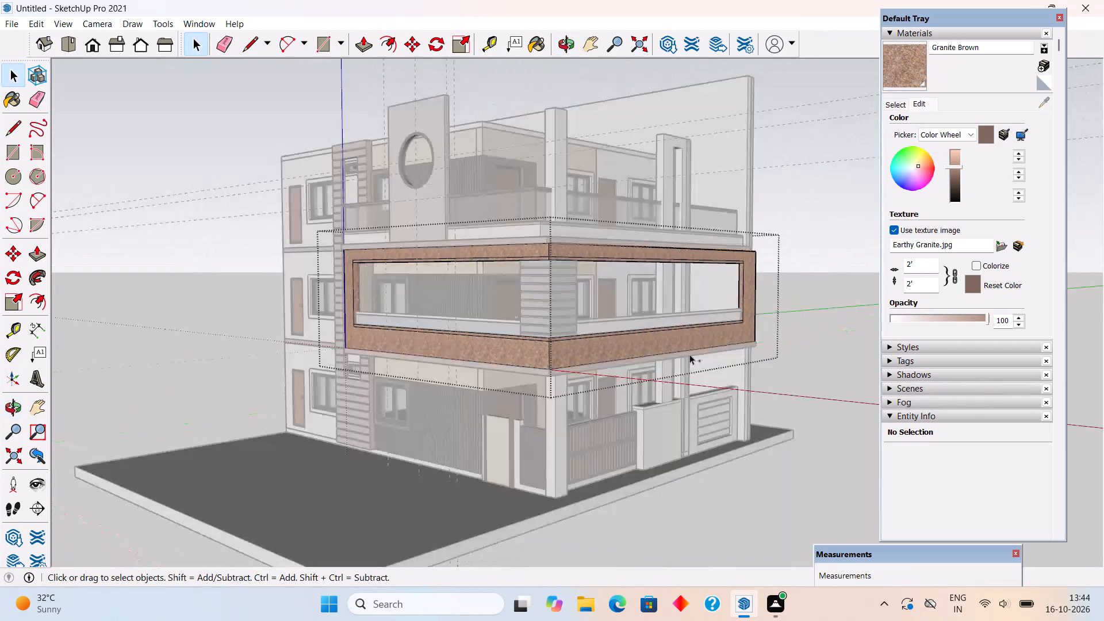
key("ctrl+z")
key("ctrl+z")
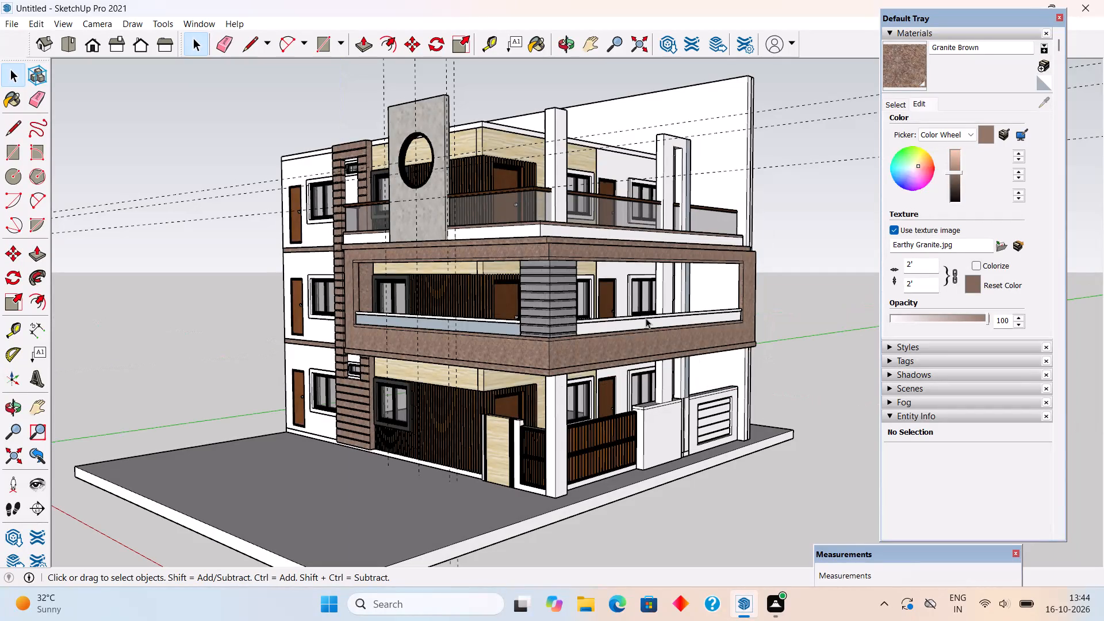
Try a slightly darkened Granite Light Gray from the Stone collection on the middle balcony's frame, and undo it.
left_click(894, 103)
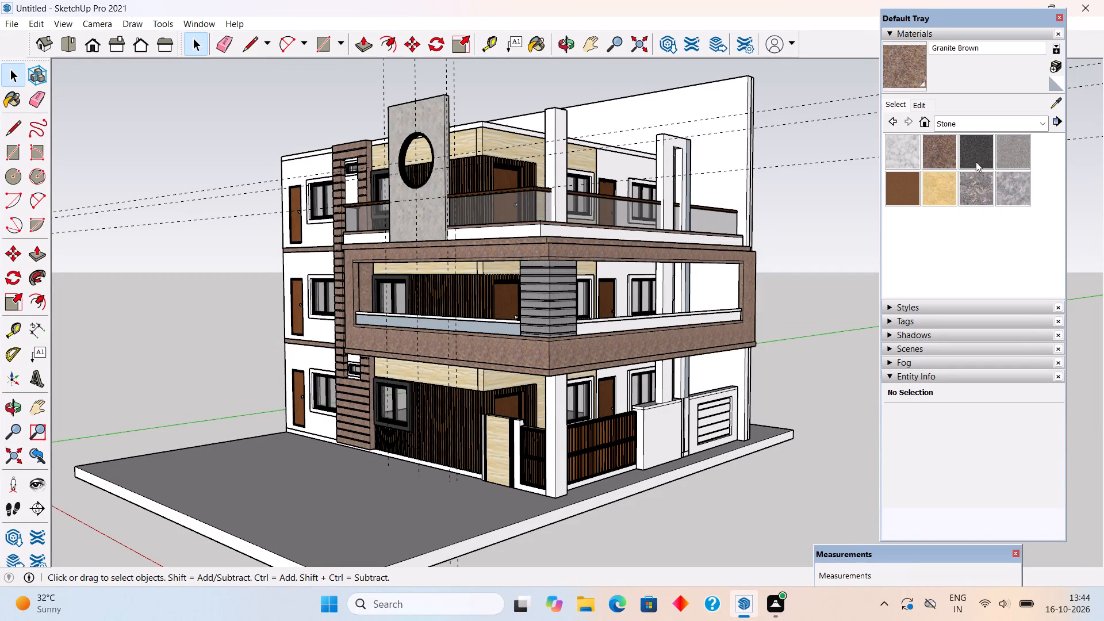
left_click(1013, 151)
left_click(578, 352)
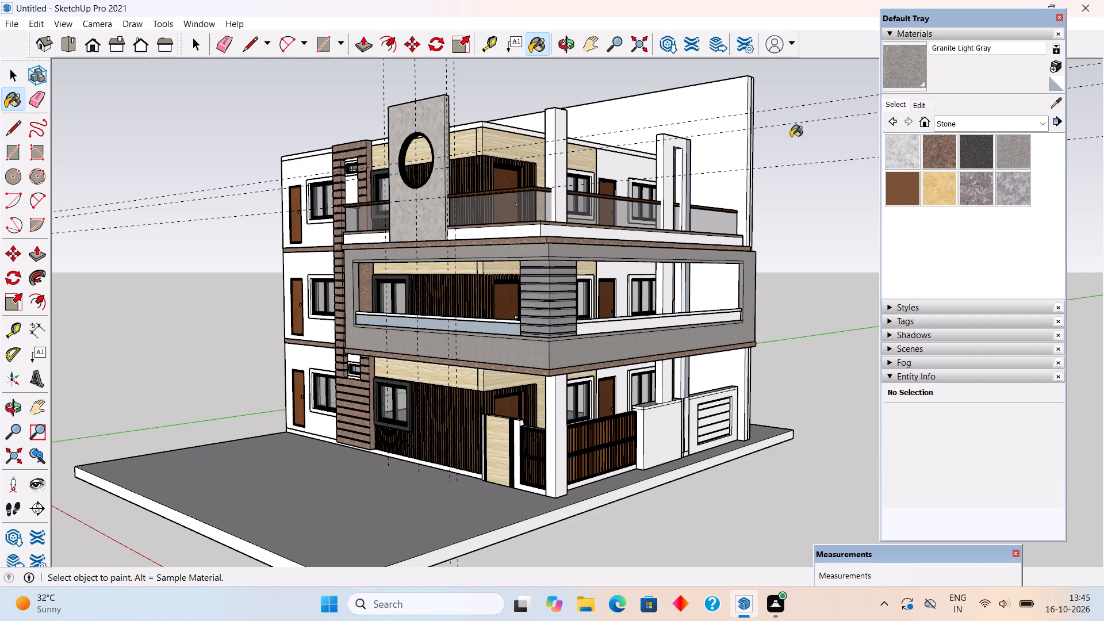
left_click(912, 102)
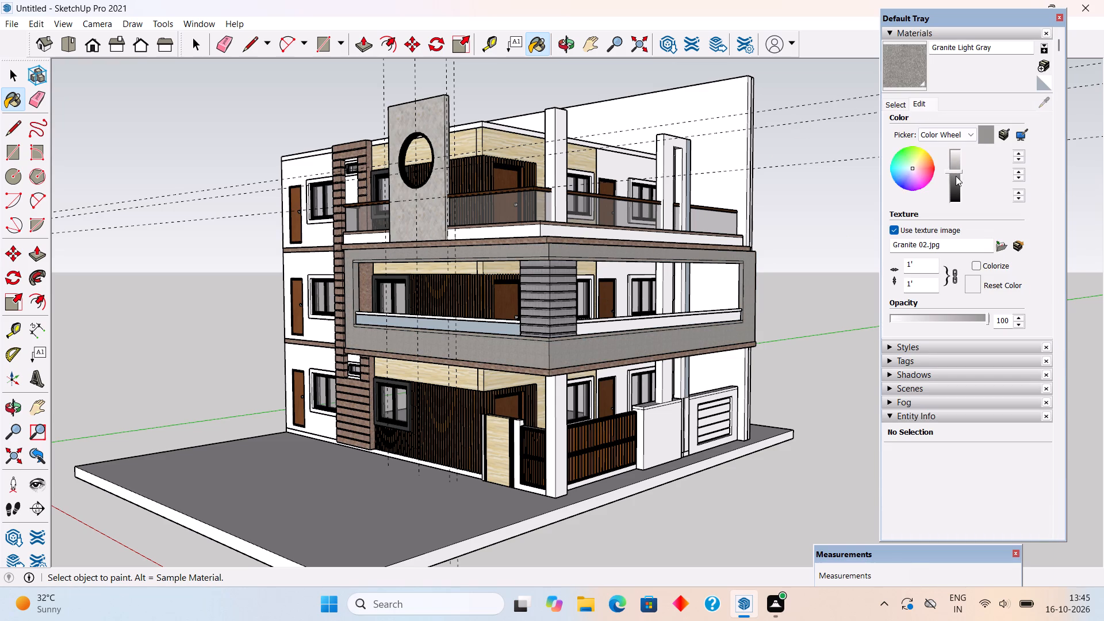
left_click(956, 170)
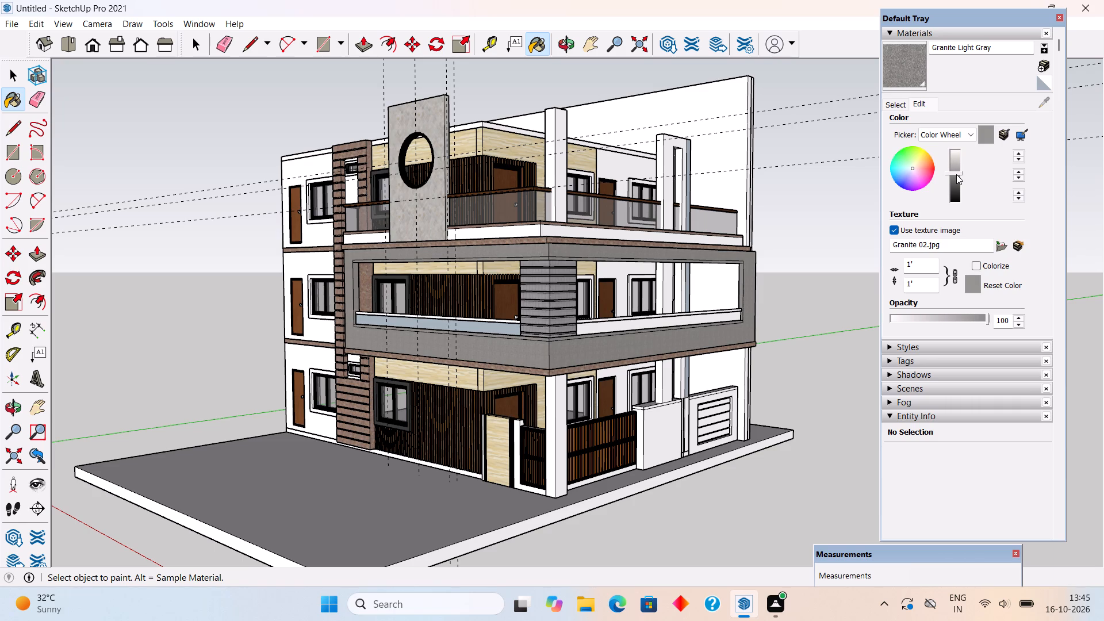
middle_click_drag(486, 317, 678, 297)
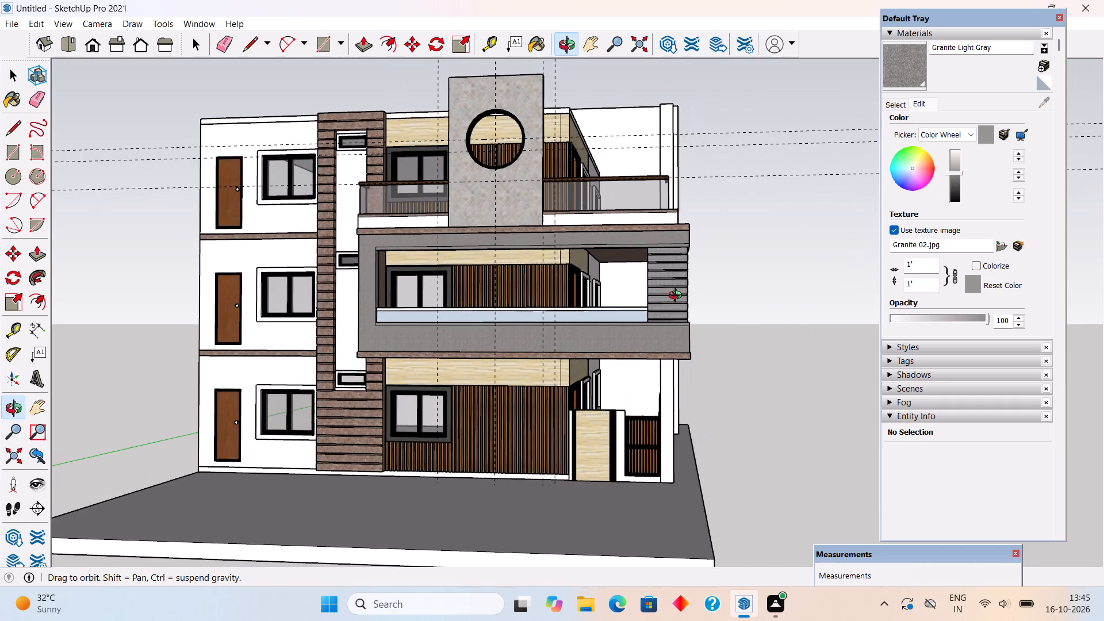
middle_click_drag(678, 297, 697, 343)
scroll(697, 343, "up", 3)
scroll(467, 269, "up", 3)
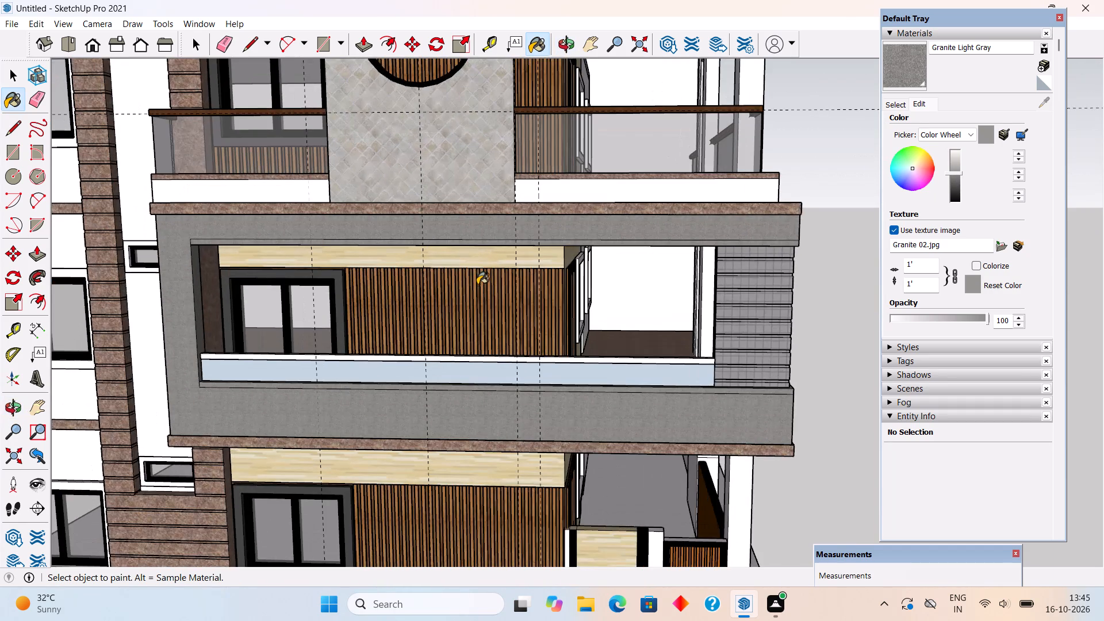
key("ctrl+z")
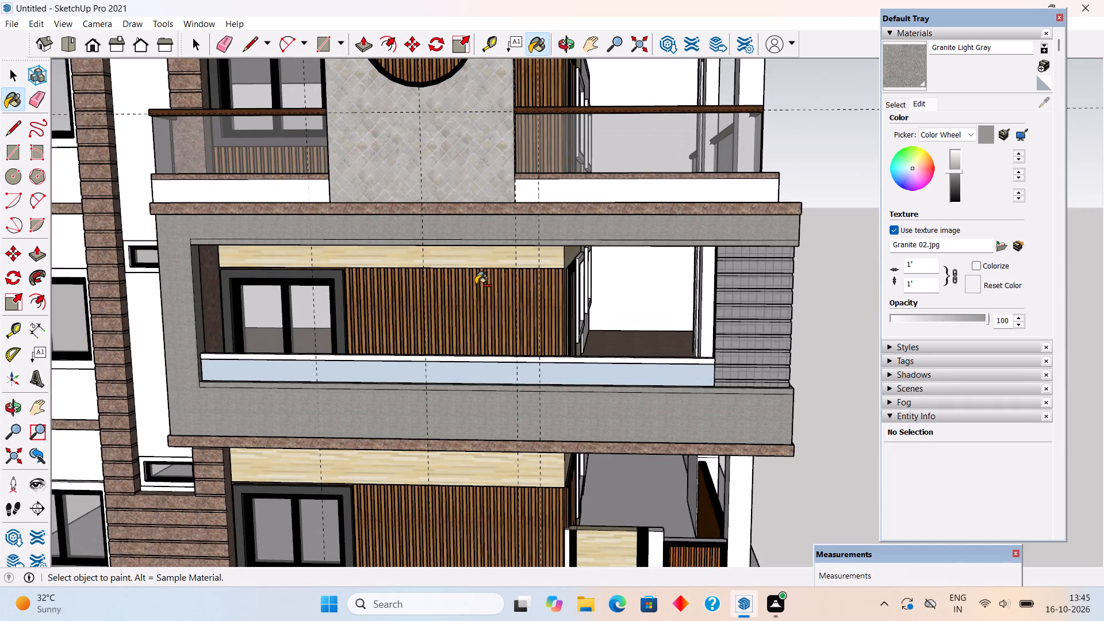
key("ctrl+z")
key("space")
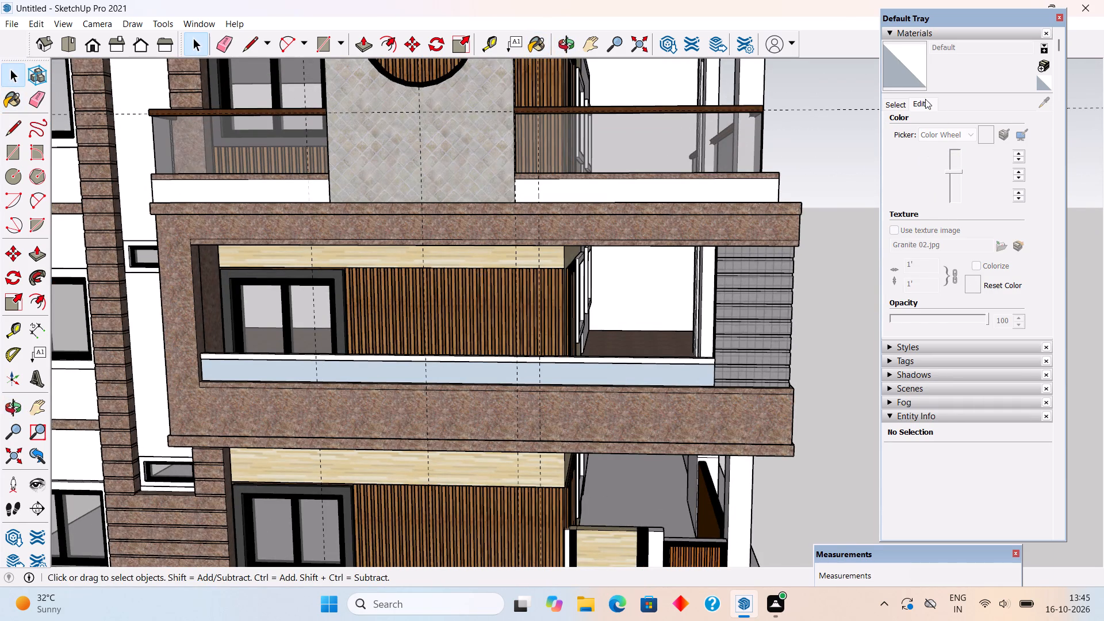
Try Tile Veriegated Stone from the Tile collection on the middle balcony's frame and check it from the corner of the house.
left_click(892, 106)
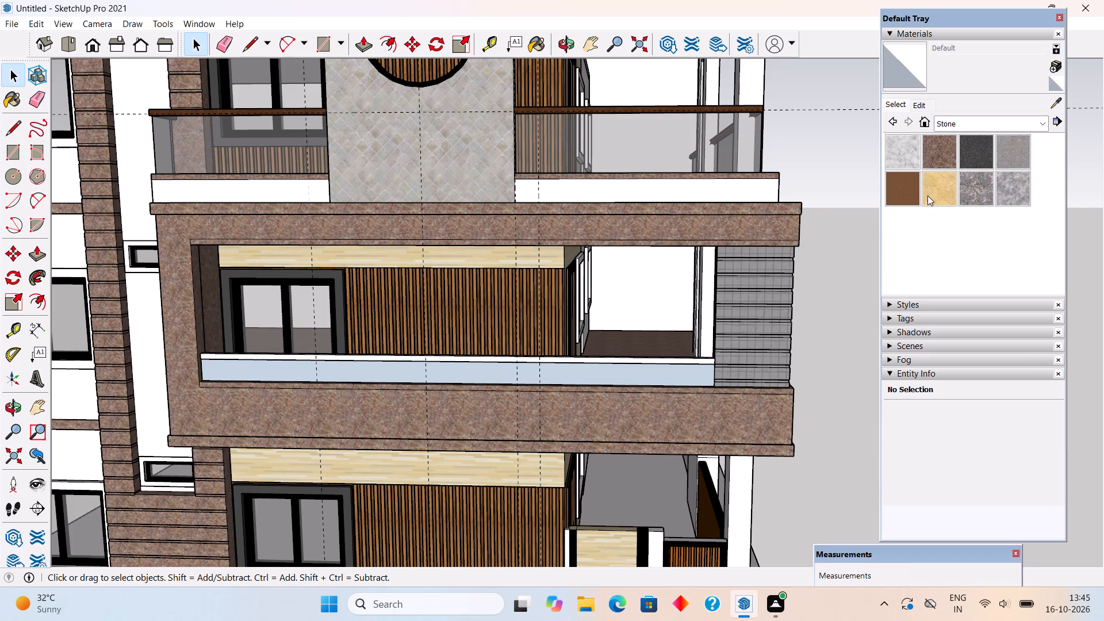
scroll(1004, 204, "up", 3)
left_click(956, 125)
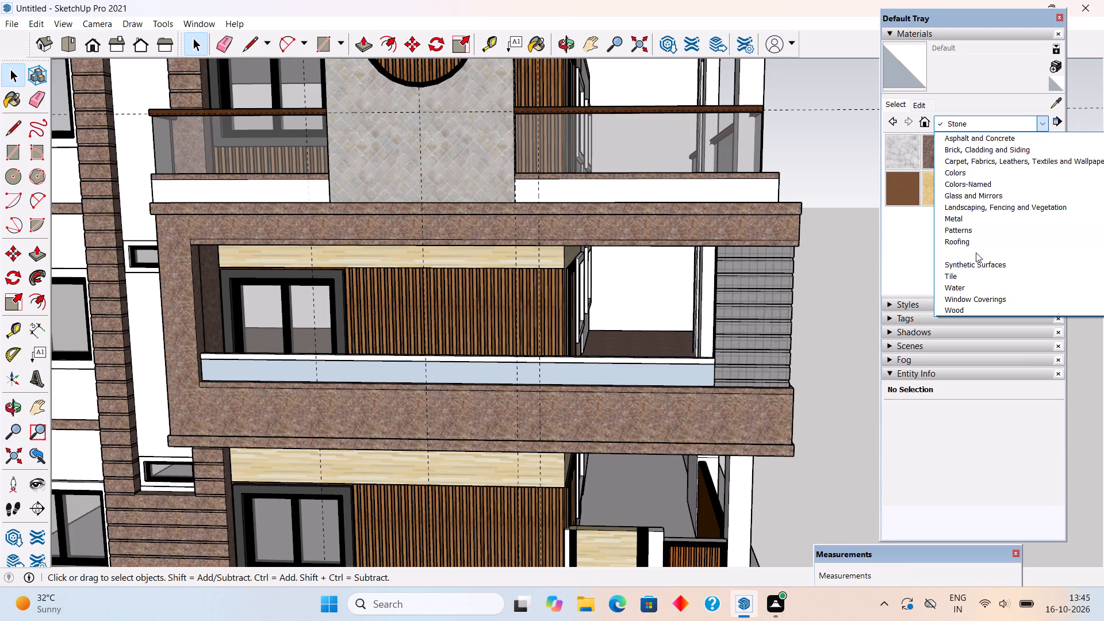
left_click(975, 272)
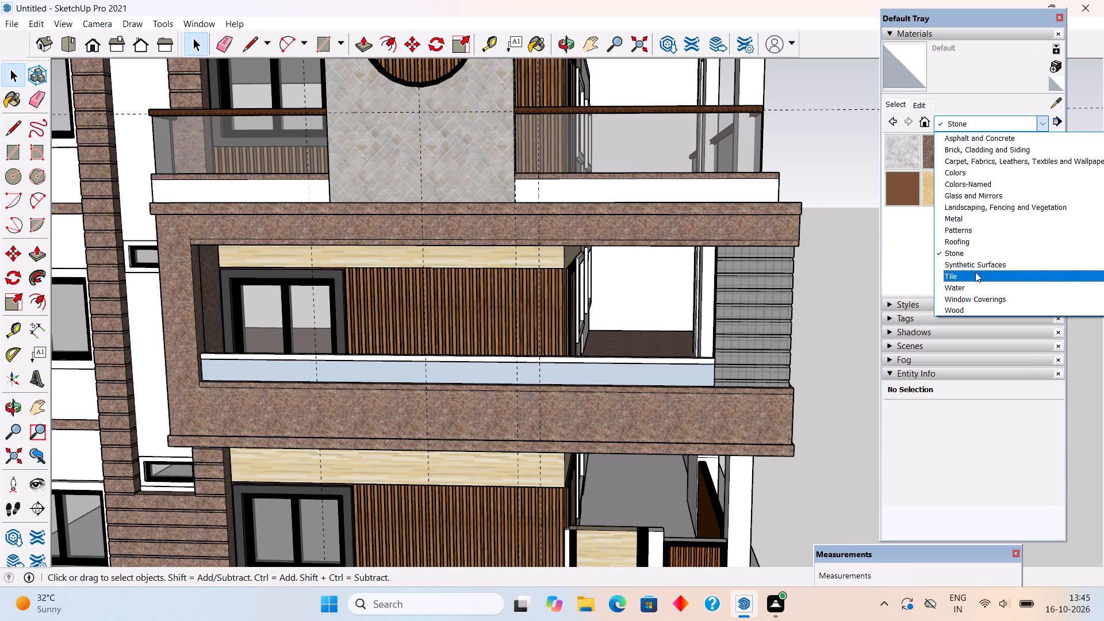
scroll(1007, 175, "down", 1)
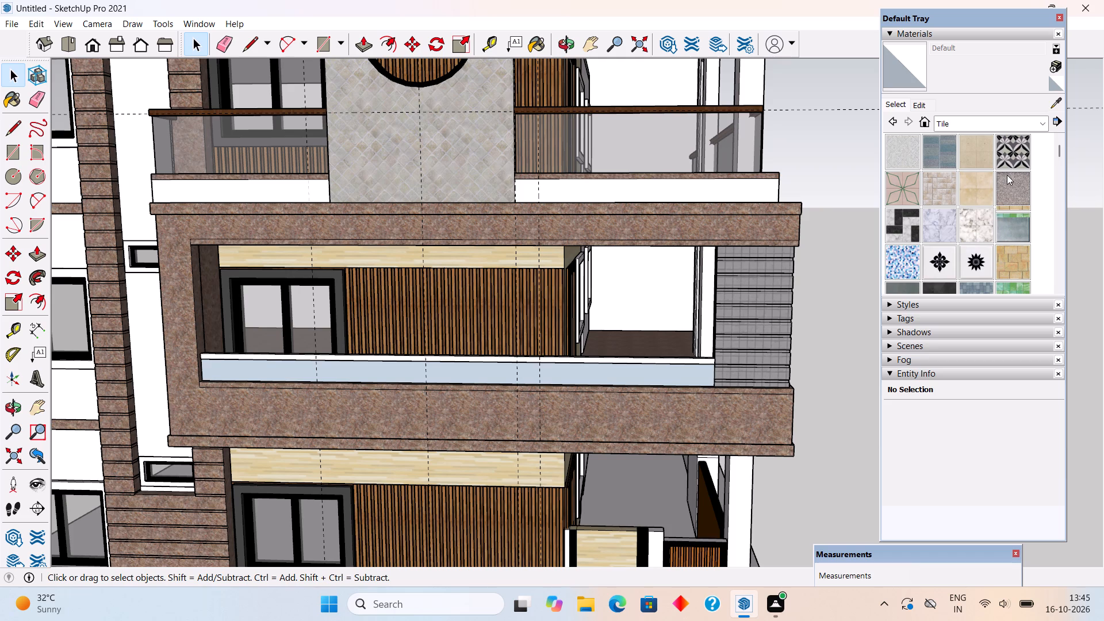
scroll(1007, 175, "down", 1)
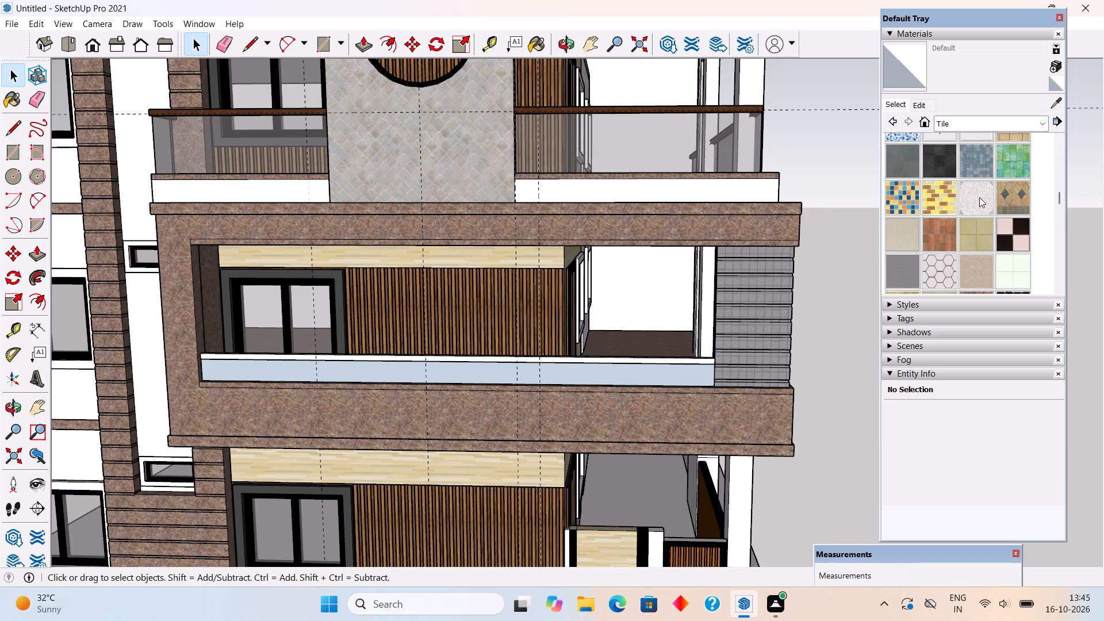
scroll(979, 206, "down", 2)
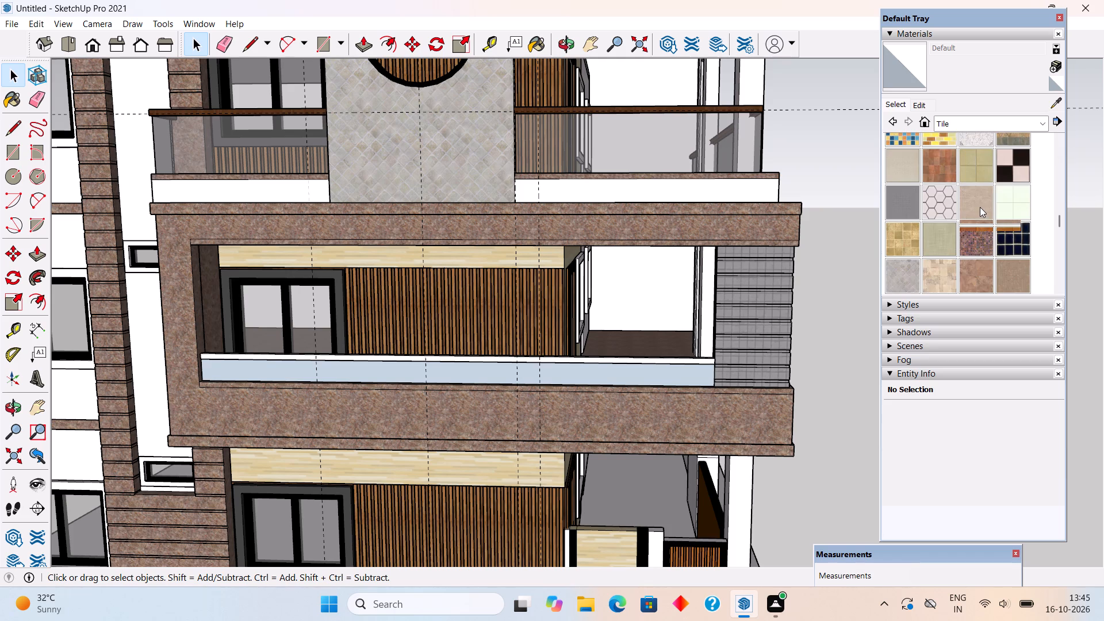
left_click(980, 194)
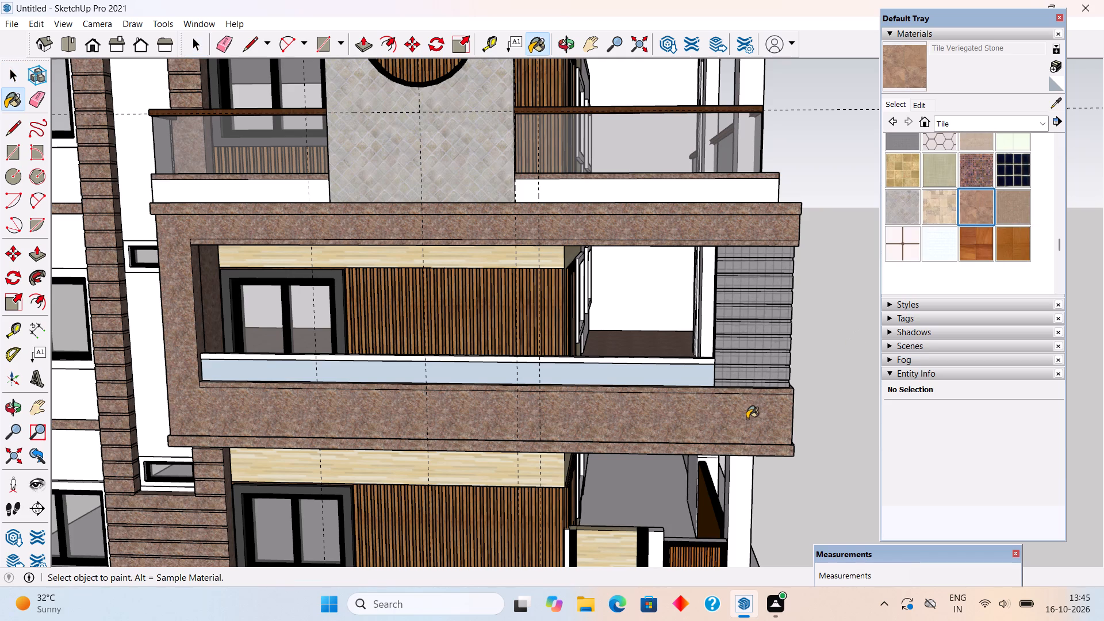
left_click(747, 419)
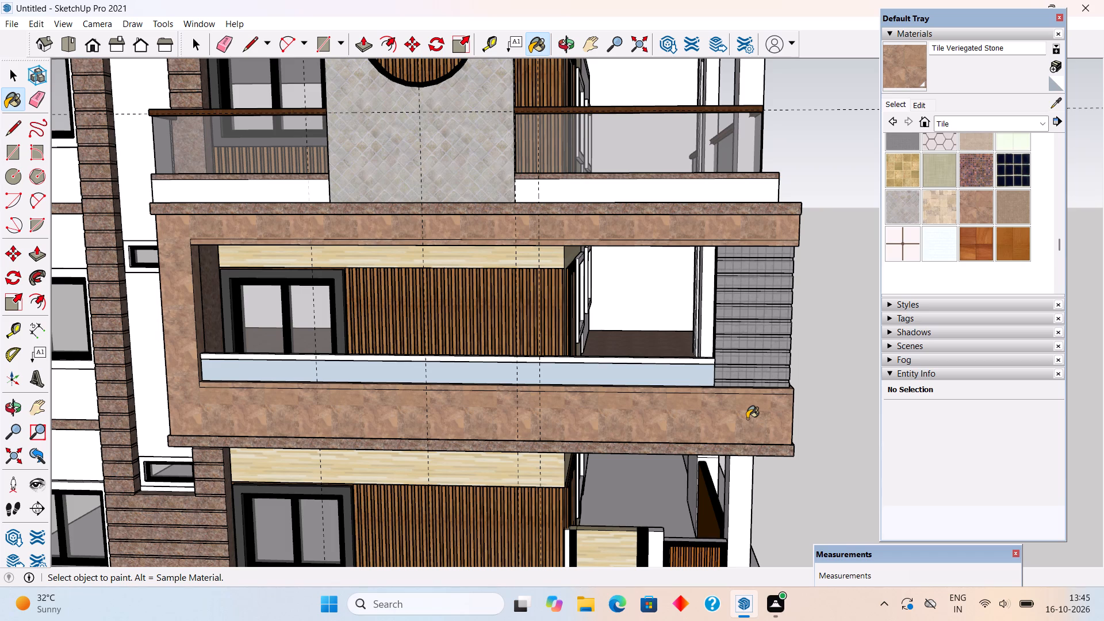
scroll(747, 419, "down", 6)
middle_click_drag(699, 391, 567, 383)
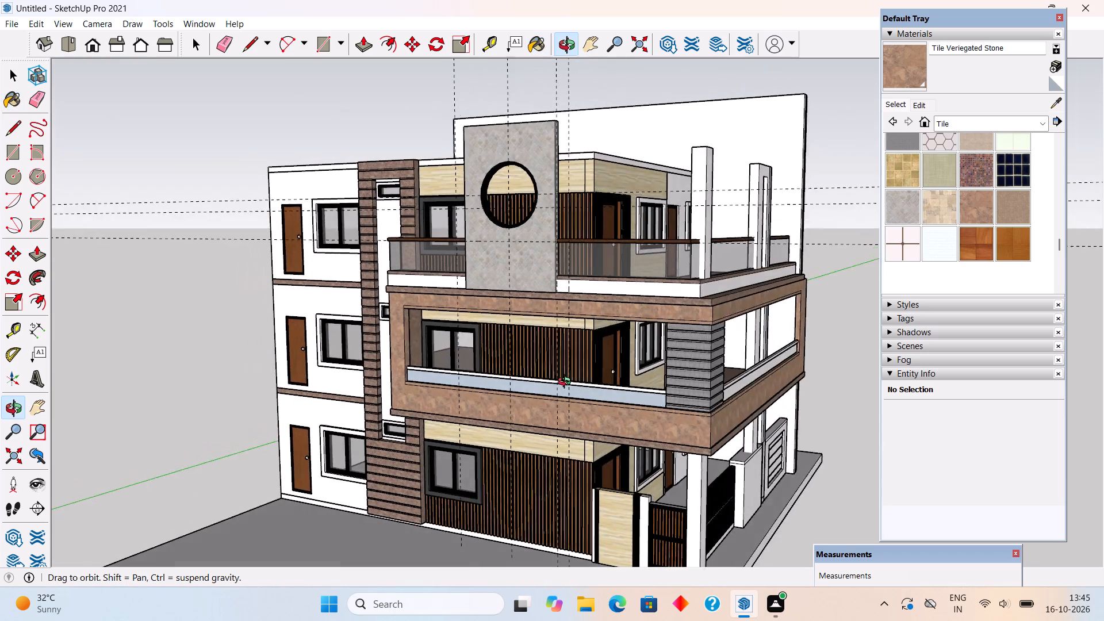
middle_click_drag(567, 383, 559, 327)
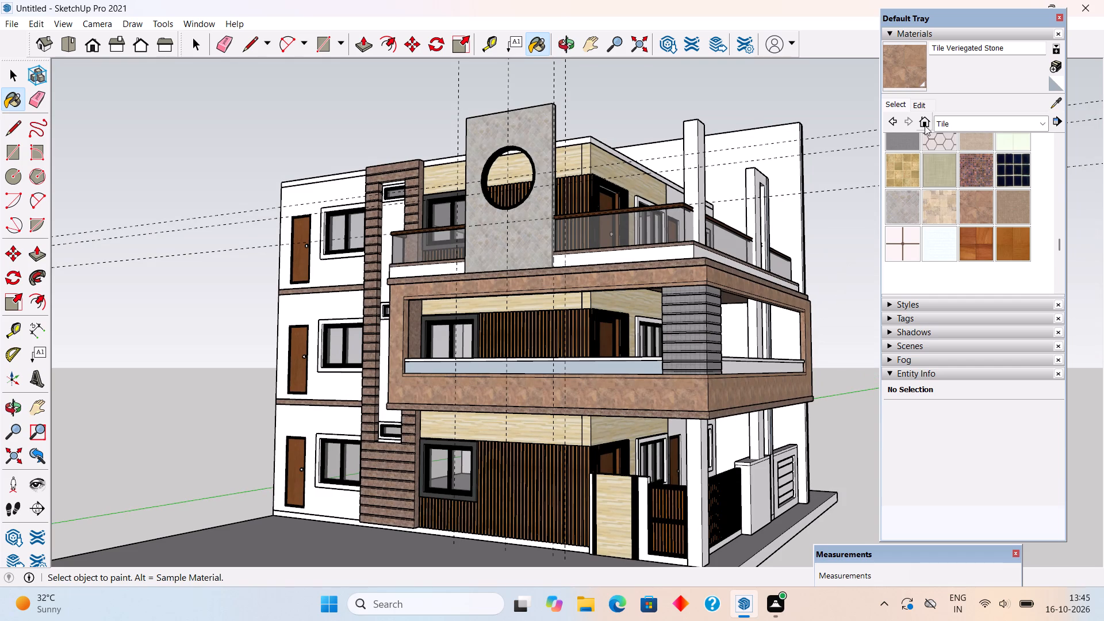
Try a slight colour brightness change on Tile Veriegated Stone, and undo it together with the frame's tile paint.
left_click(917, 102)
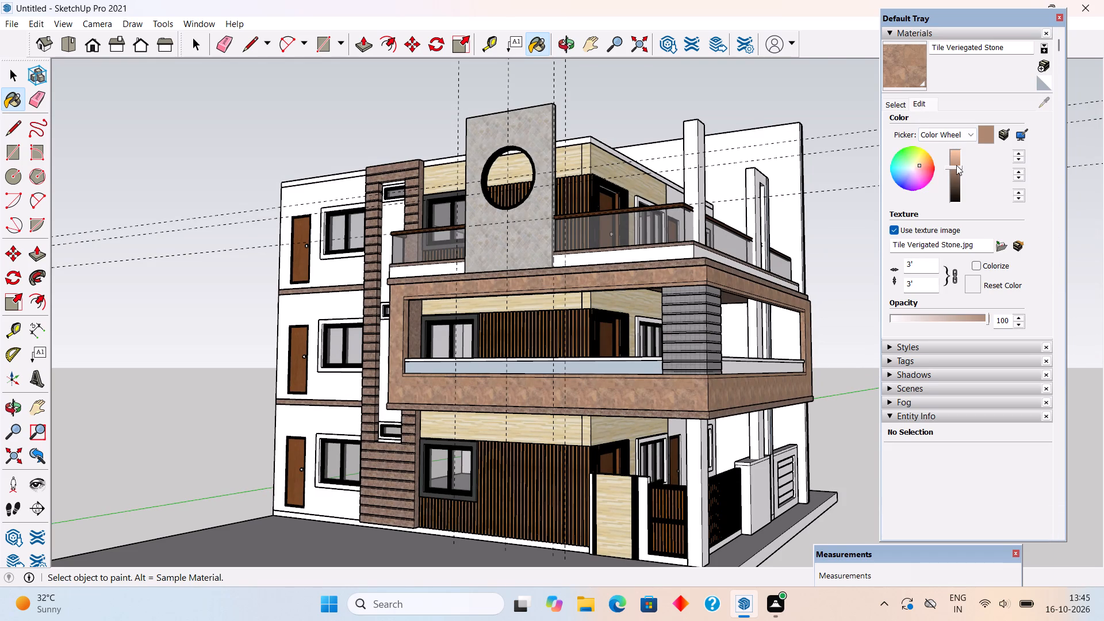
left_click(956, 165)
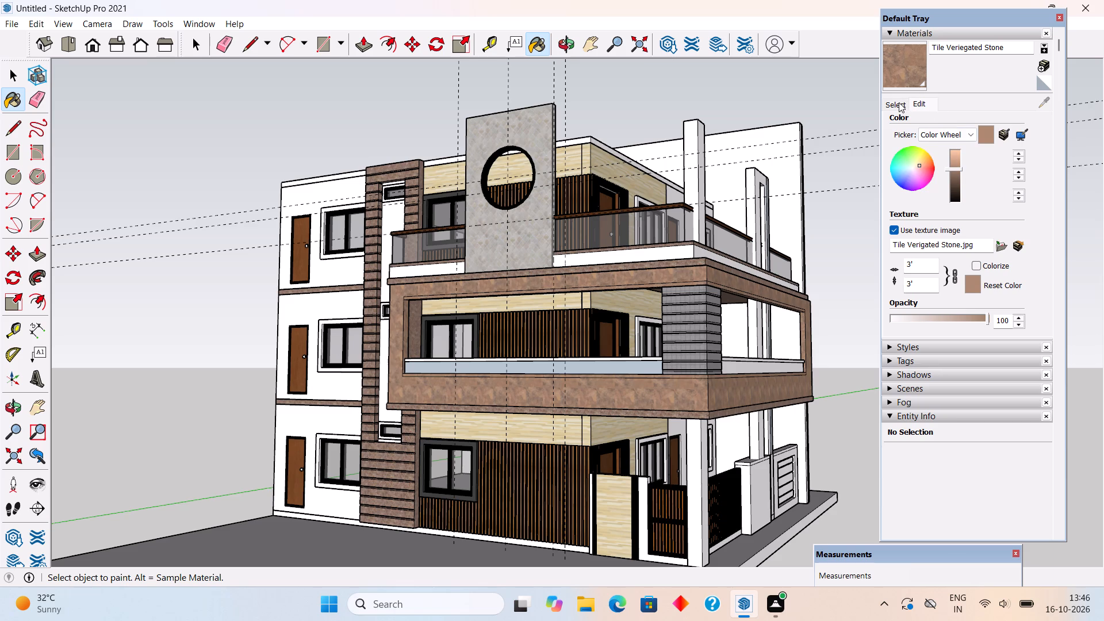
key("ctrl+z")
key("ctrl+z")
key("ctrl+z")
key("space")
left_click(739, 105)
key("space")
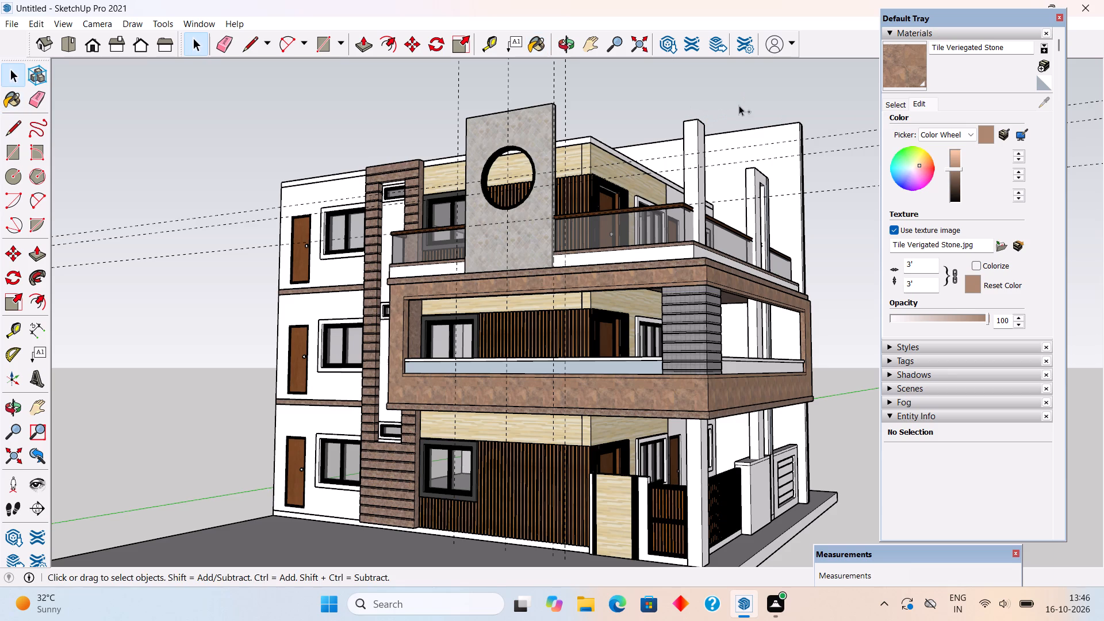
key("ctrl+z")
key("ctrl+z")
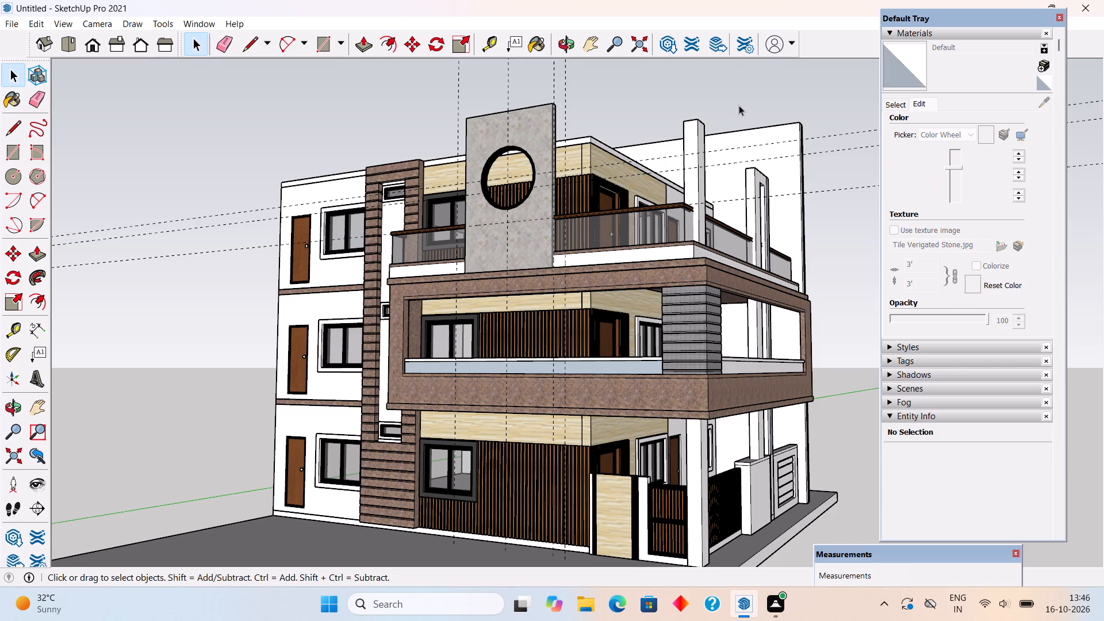
Paint the middle balcony's frame with Concrete Block 8x8 Gray from Brick, Cladding and Siding, and darken the material's colour.
left_click(902, 108)
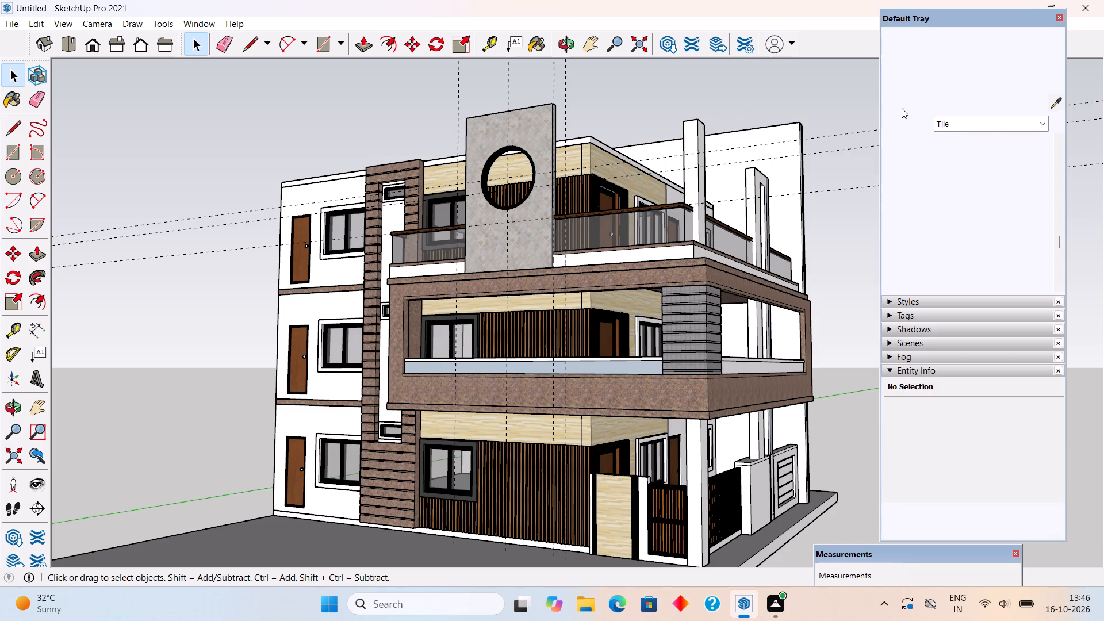
left_click(948, 117)
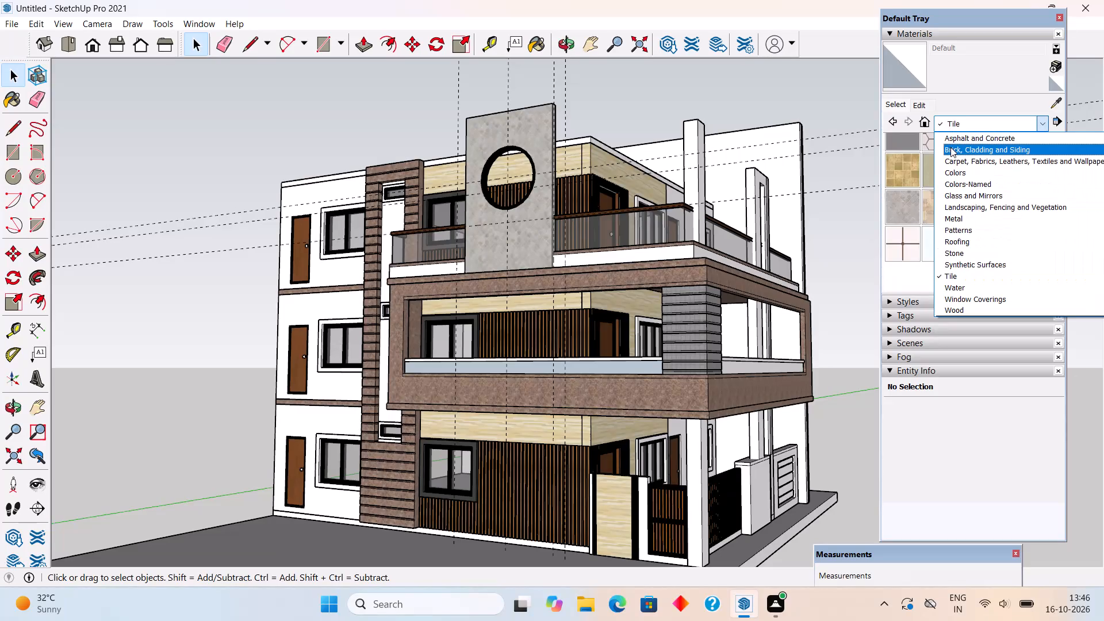
left_click(950, 147)
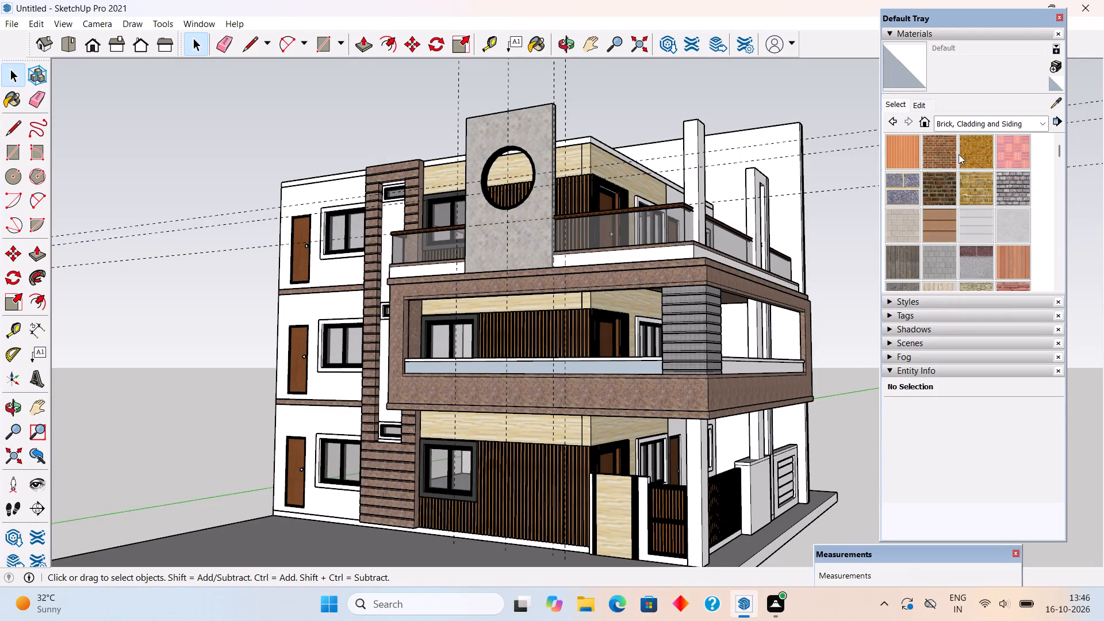
scroll(959, 154, "down", 1)
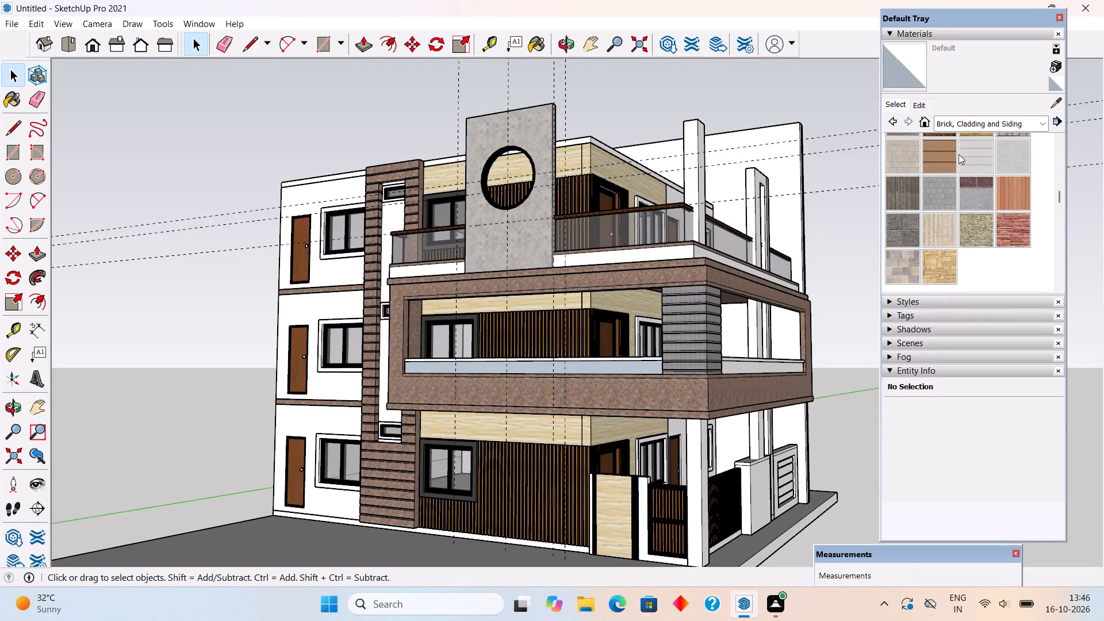
left_click(942, 201)
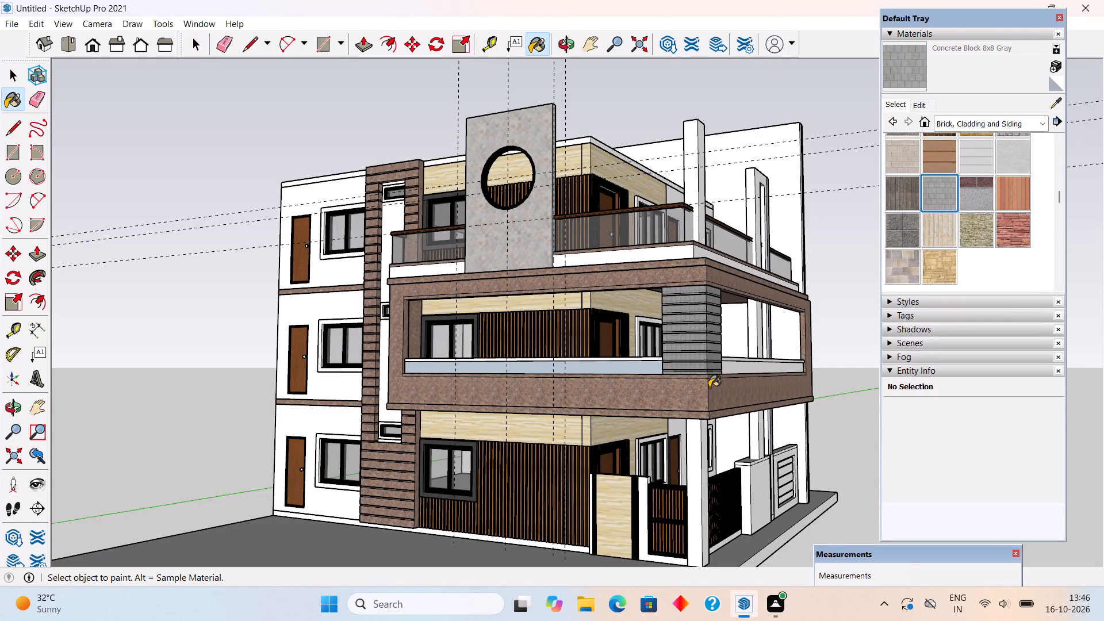
left_click(709, 388)
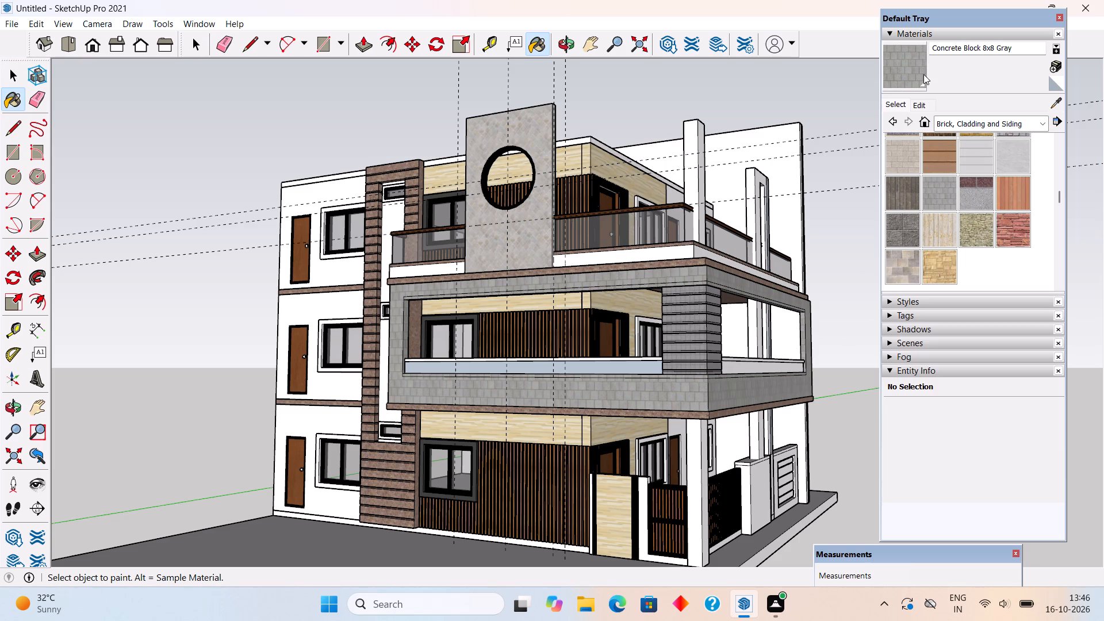
left_click(917, 103)
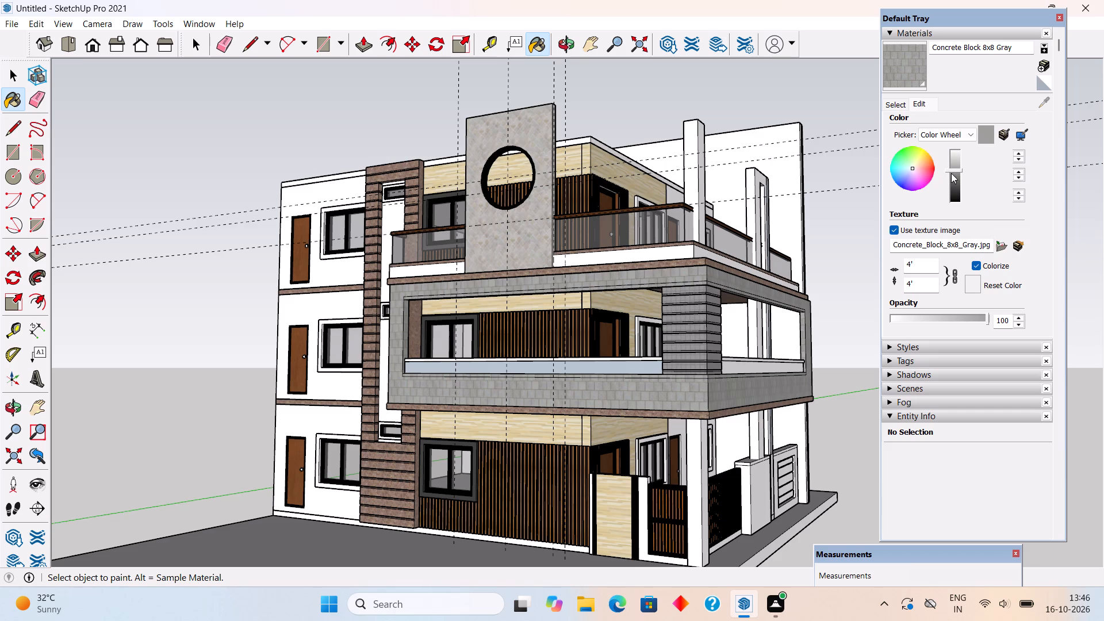
left_click(951, 172)
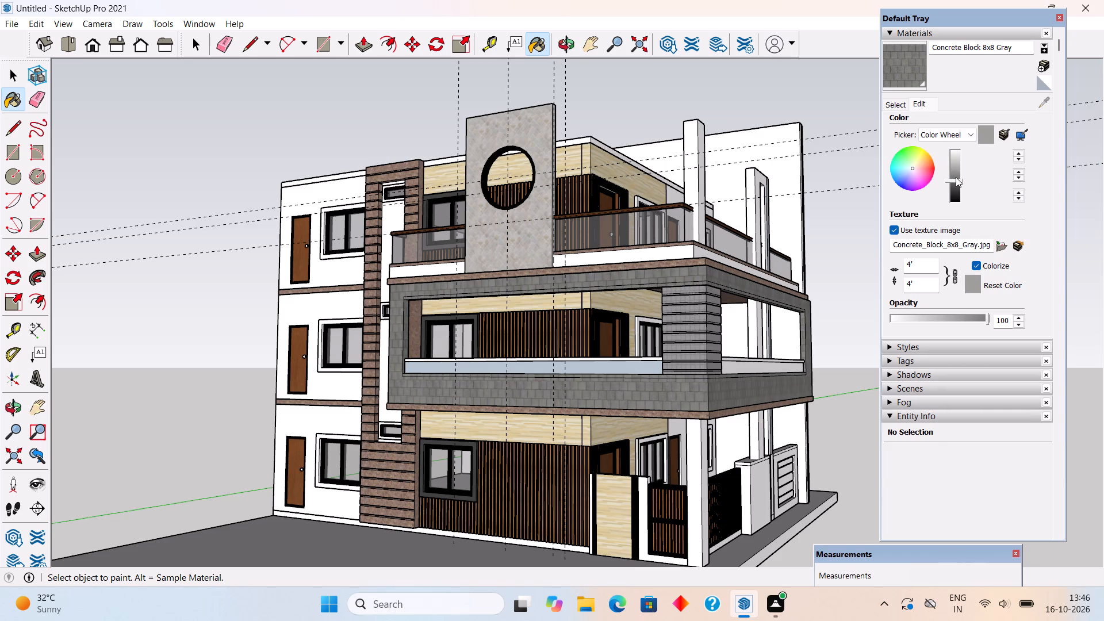
Paint the slab-edge bands directly above and below the middle balcony's frame with the darkened Concrete Block 8x8 Gray.
left_click(654, 264)
left_click(658, 414)
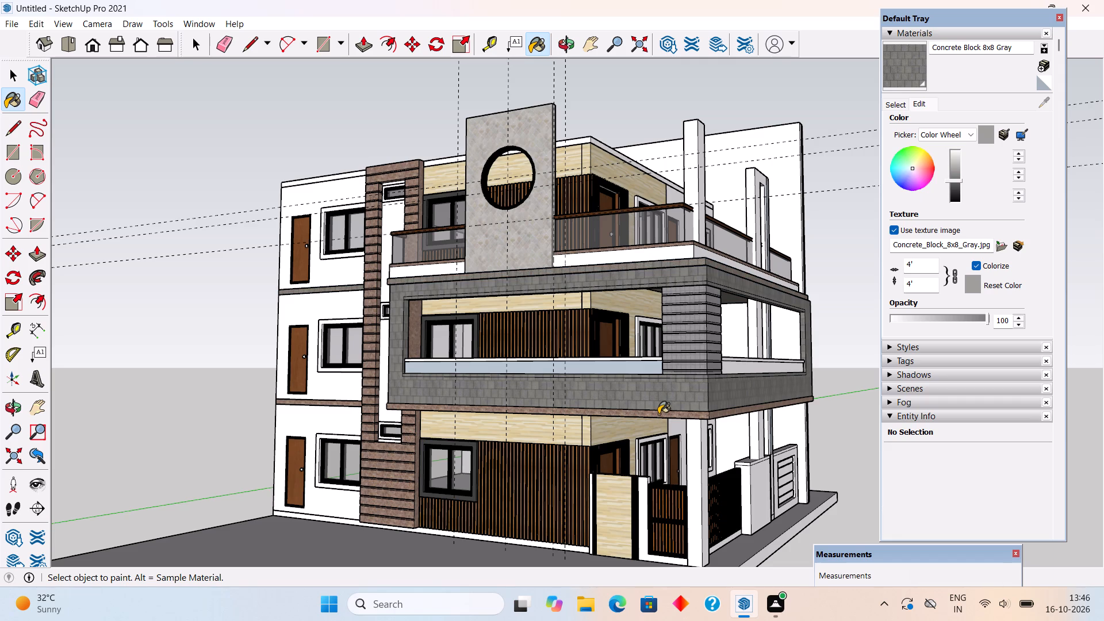
Select the underside face inside the slab group below the middle balcony and paint it with Wood Floor from the Wood collection.
middle_click_drag(629, 421, 761, 620)
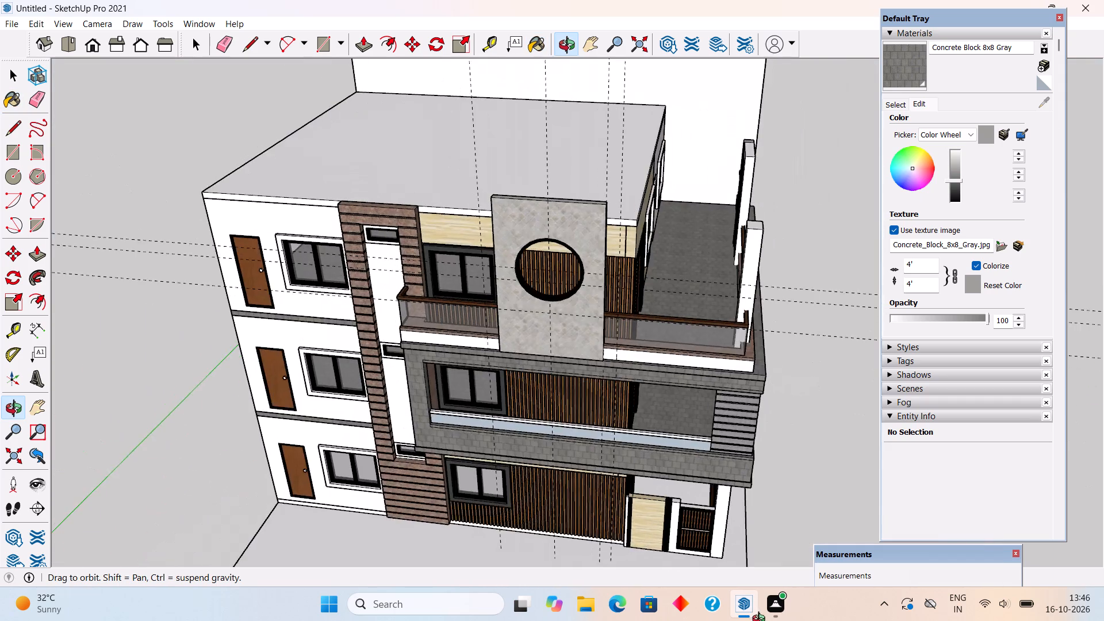
middle_click_drag(761, 620, 600, 379)
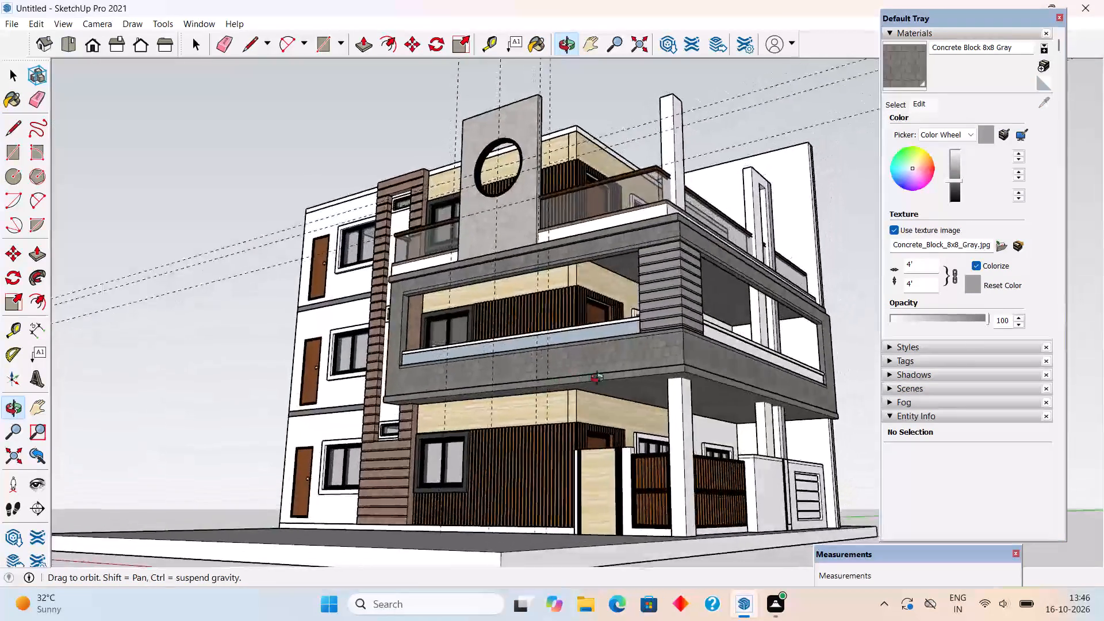
middle_click_drag(600, 379, 699, 335)
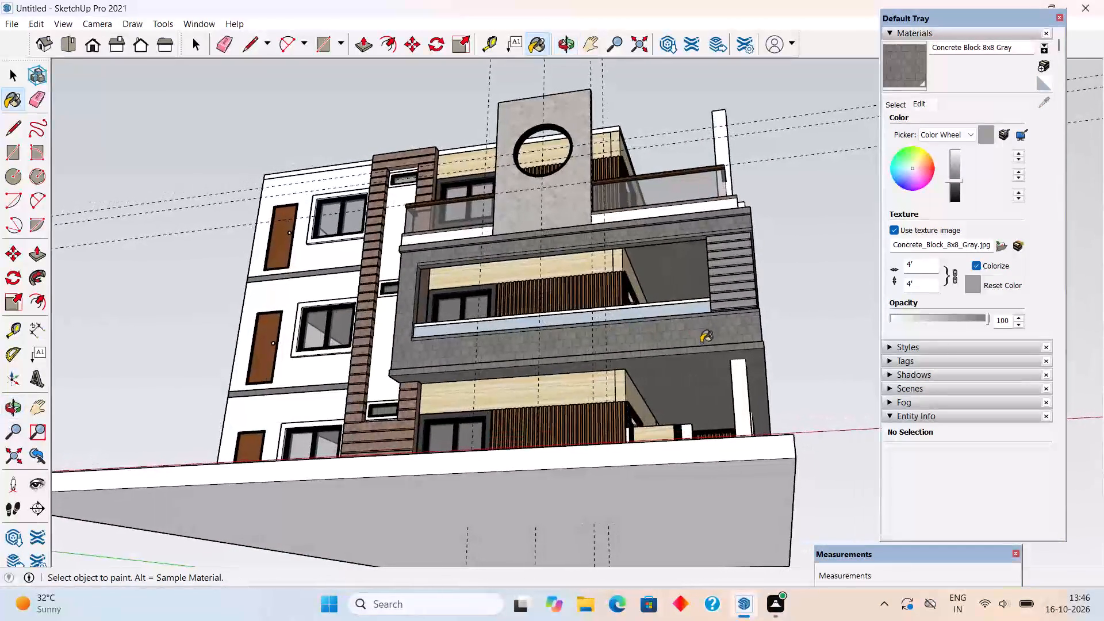
key("space")
triple_click(679, 397)
left_click(679, 388)
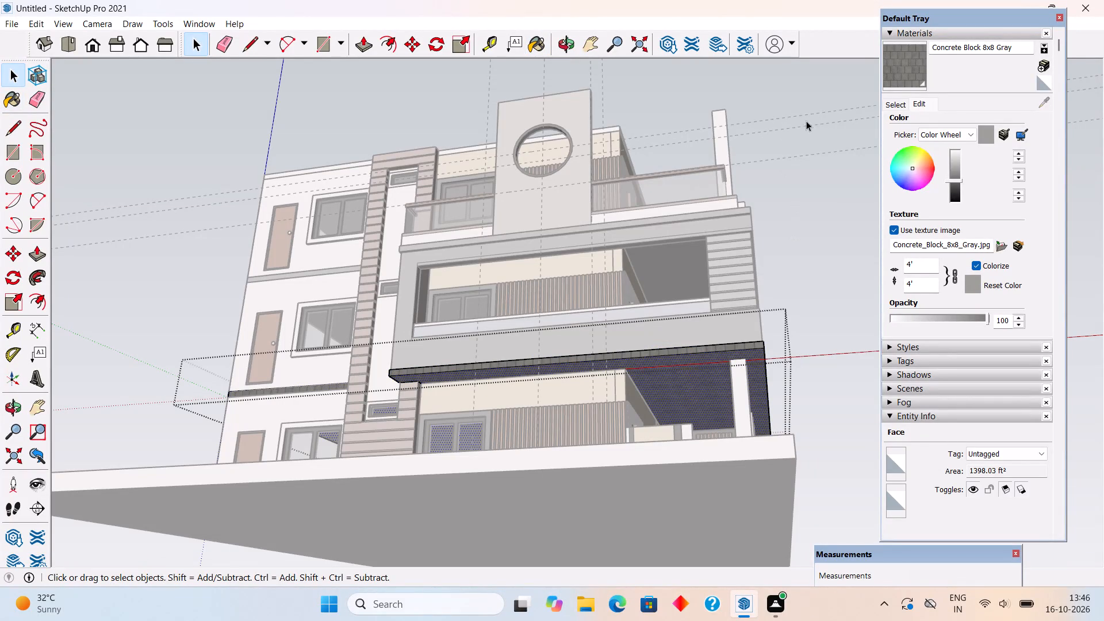
left_click(894, 105)
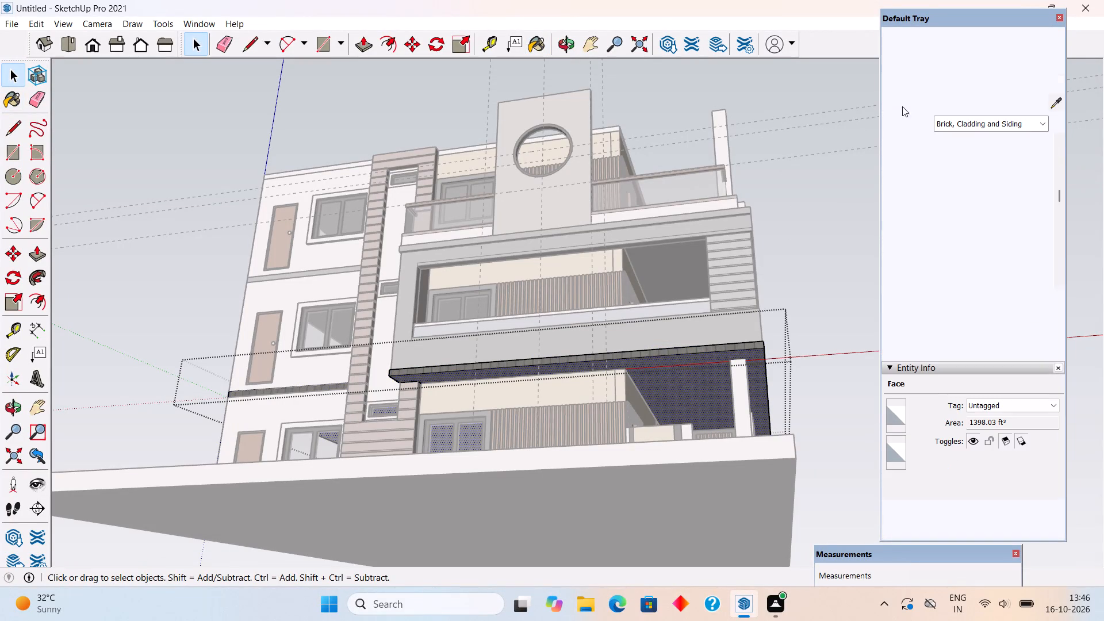
left_click(988, 118)
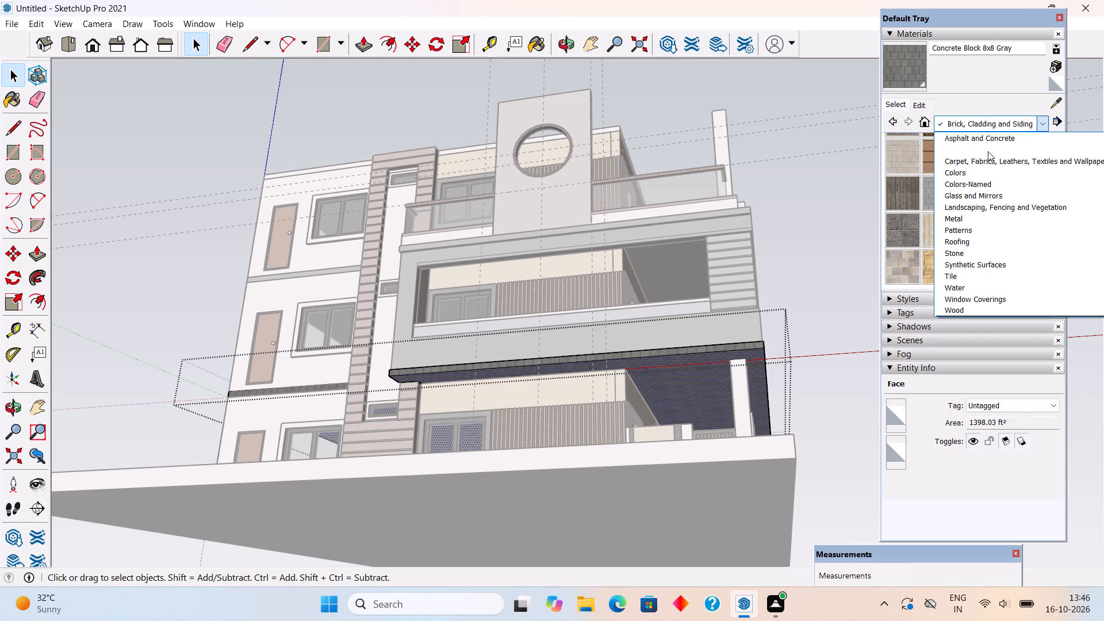
left_click(983, 306)
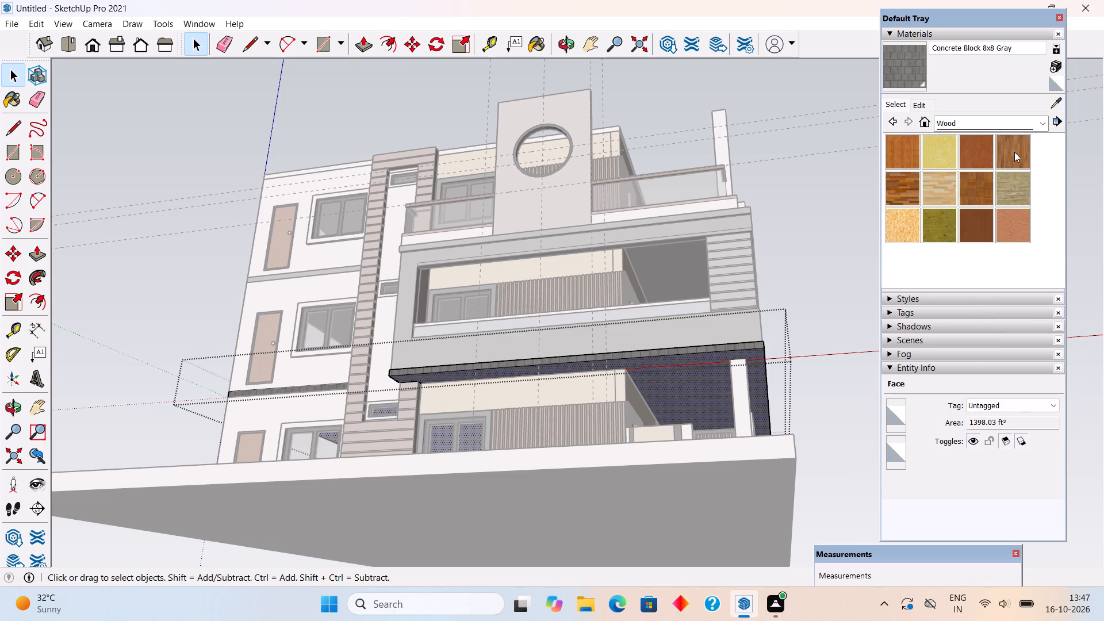
left_click(1014, 152)
left_click(684, 397)
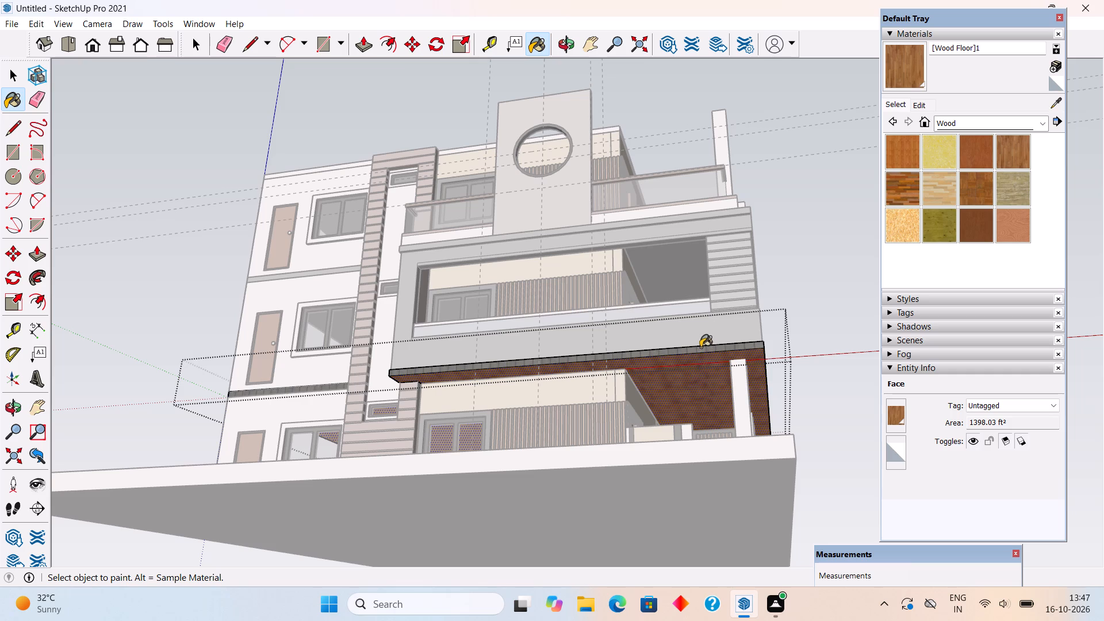
Repaint the slab underside below the middle balcony with Wood Floor Dark from the Wood collection.
left_click(900, 183)
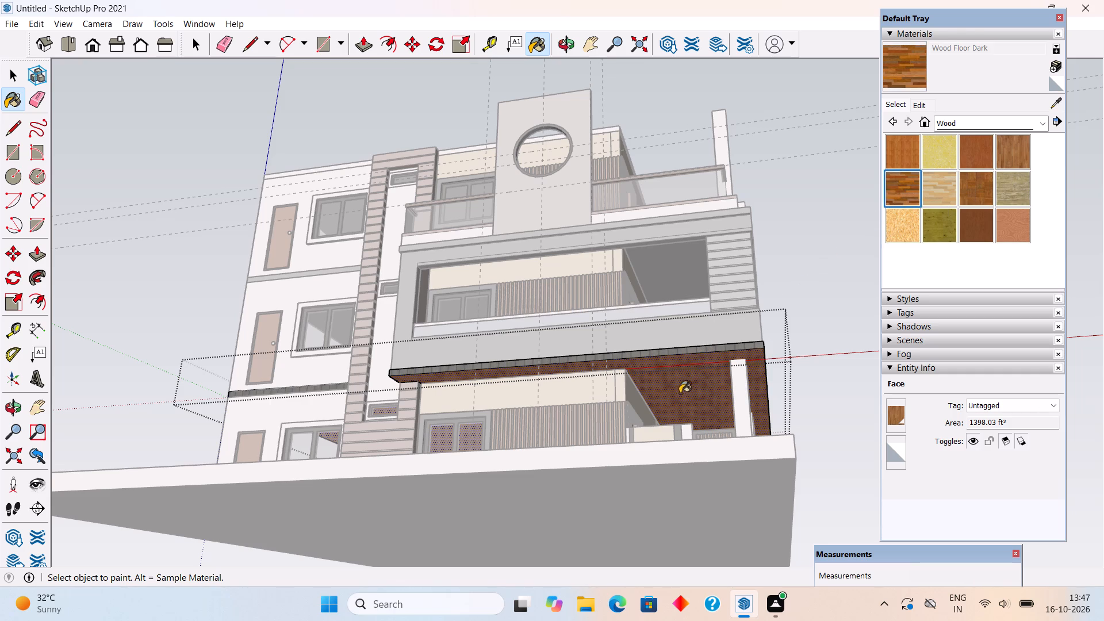
left_click(684, 378)
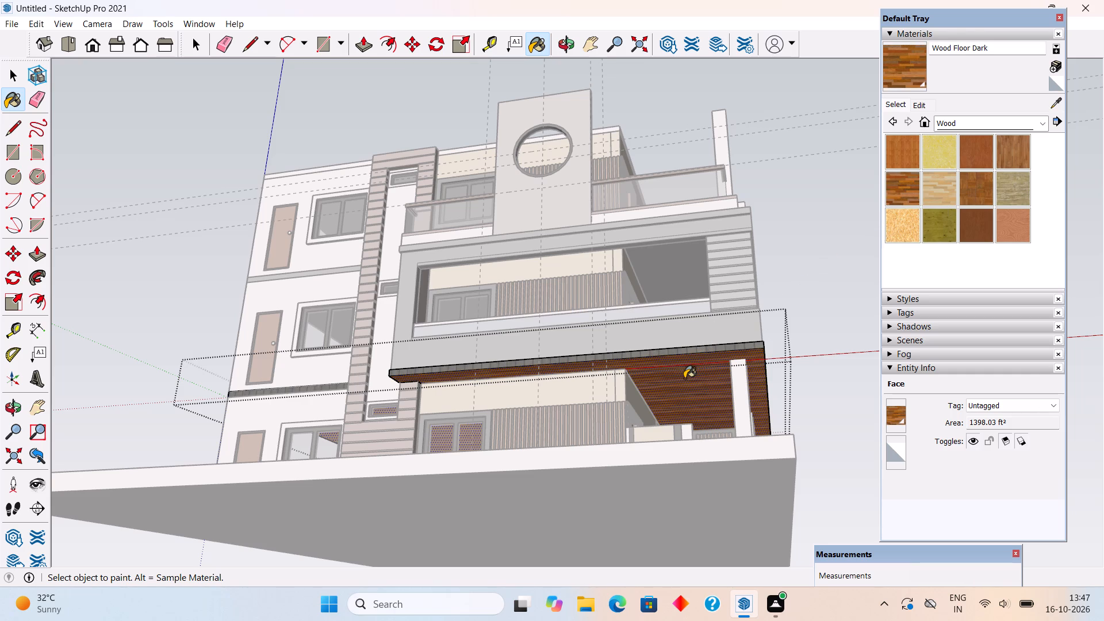
key("space")
Select the underside face inside the slab group above the middle balcony and paint it with Wood Floor Dark.
triple_click(674, 280)
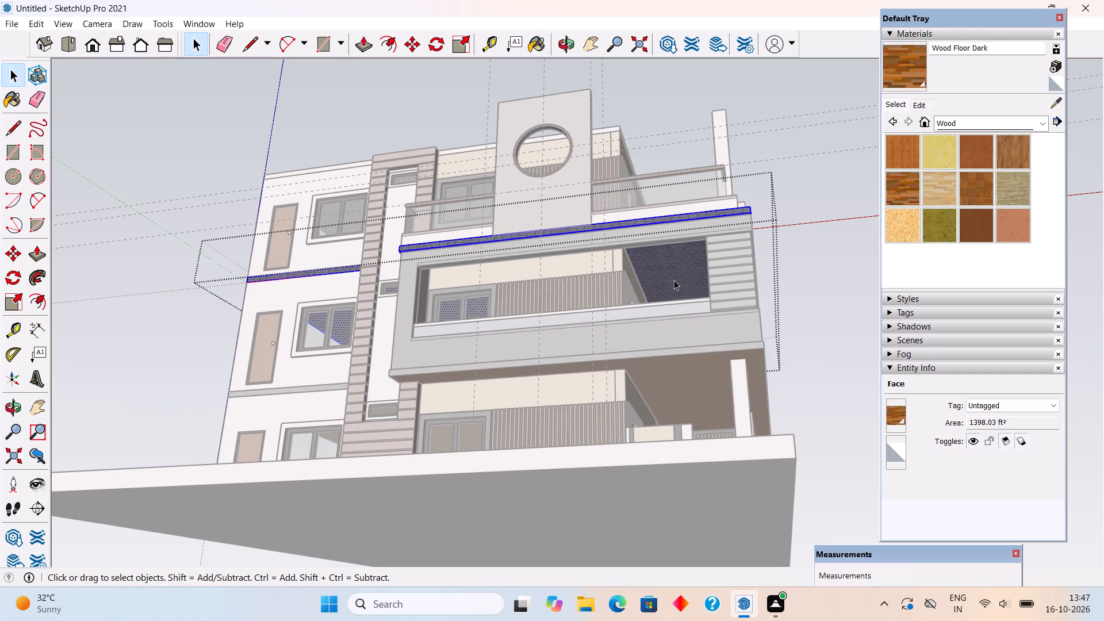
double_click(674, 280)
left_click(674, 280)
scroll(689, 273, "up", 2)
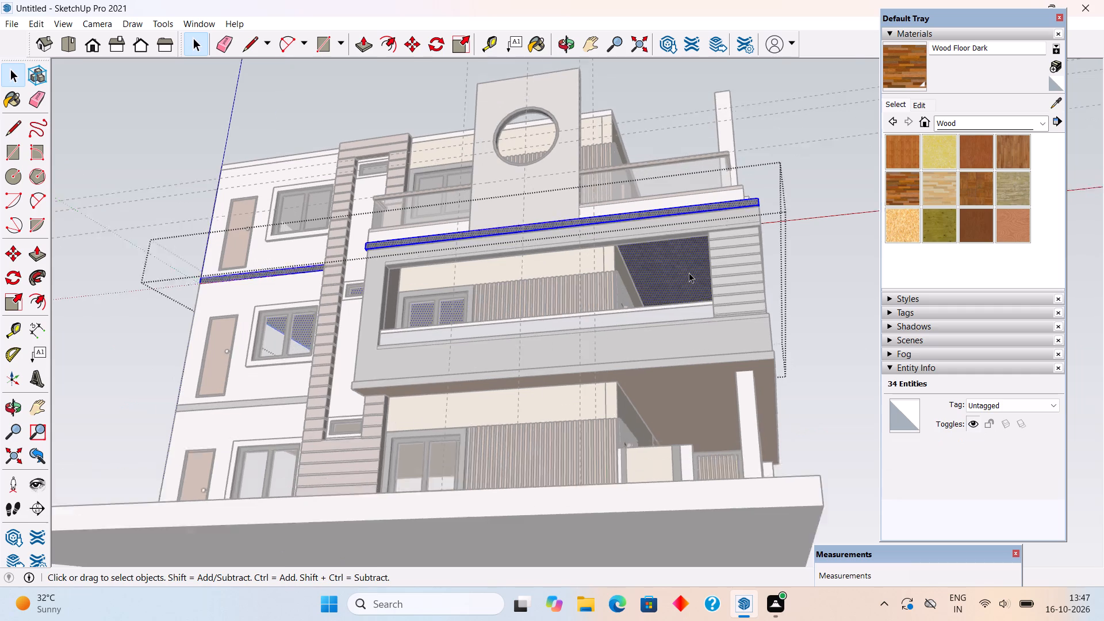
scroll(689, 273, "up", 1)
left_click(689, 273)
left_click(910, 51)
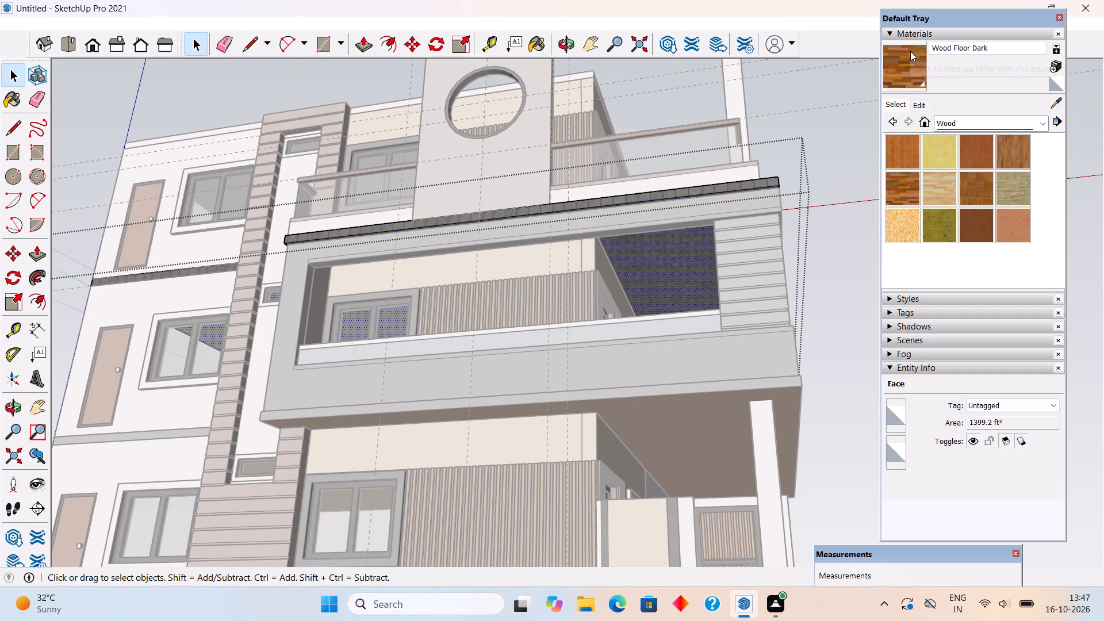
left_click(676, 273)
key("space")
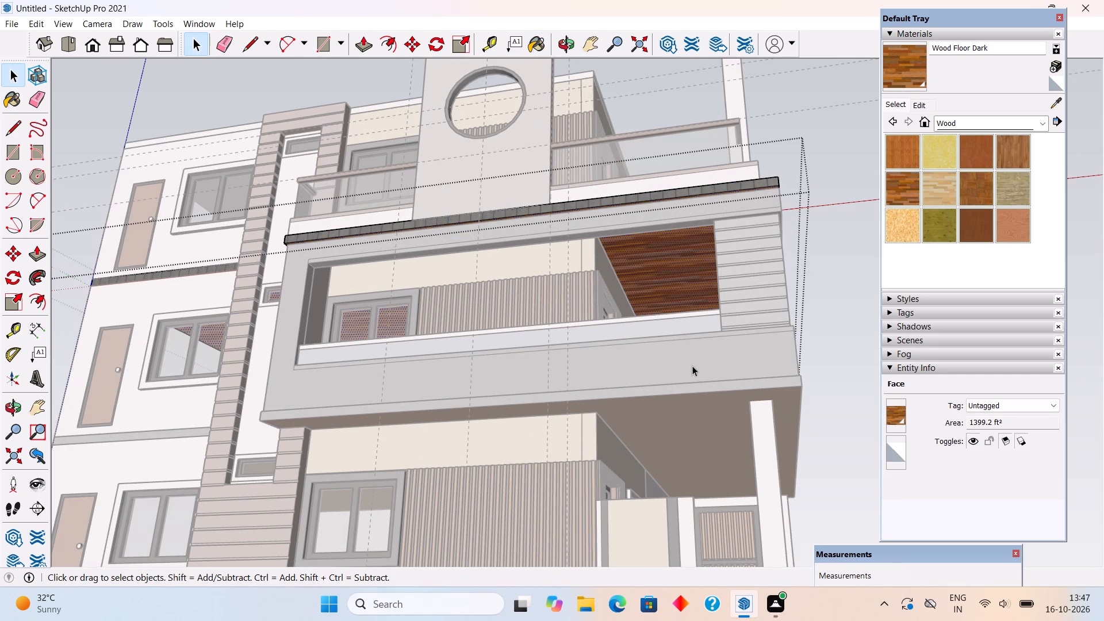
left_click(849, 228)
Examine the wood-painted slab undersides and the grey balcony frame from the front, below and the corner.
middle_click_drag(713, 303, 668, 370)
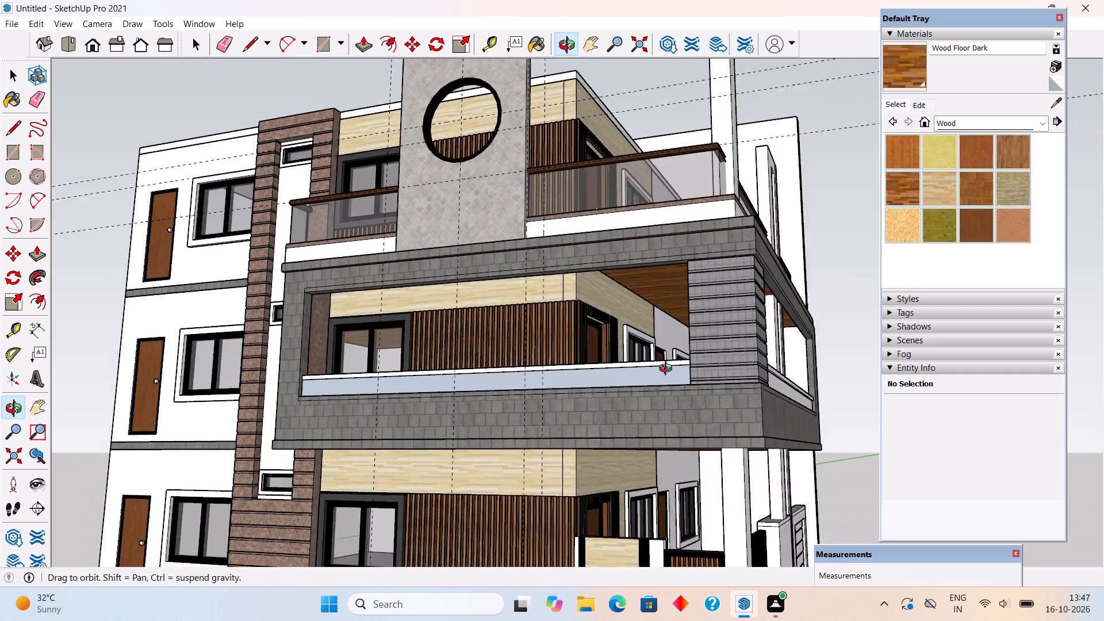
scroll(668, 370, "down", 4)
middle_click_drag(668, 370, 657, 370)
middle_click_drag(645, 374, 733, 305)
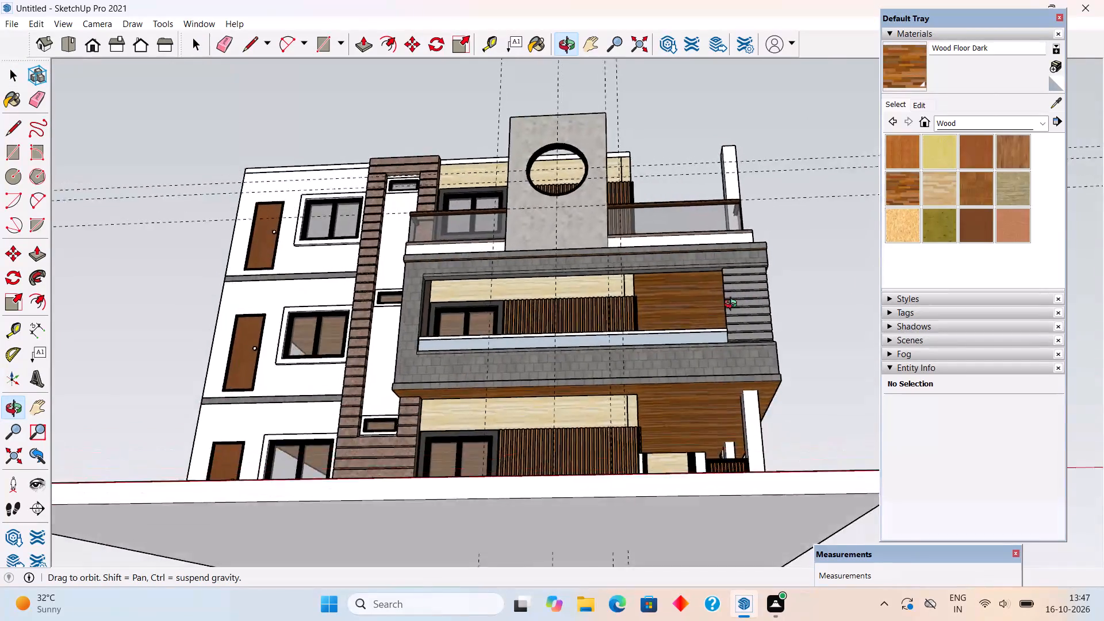
middle_click_drag(733, 305, 466, 300)
scroll(466, 300, "down", 3)
middle_click_drag(467, 298, 499, 369)
scroll(499, 369, "up", 1)
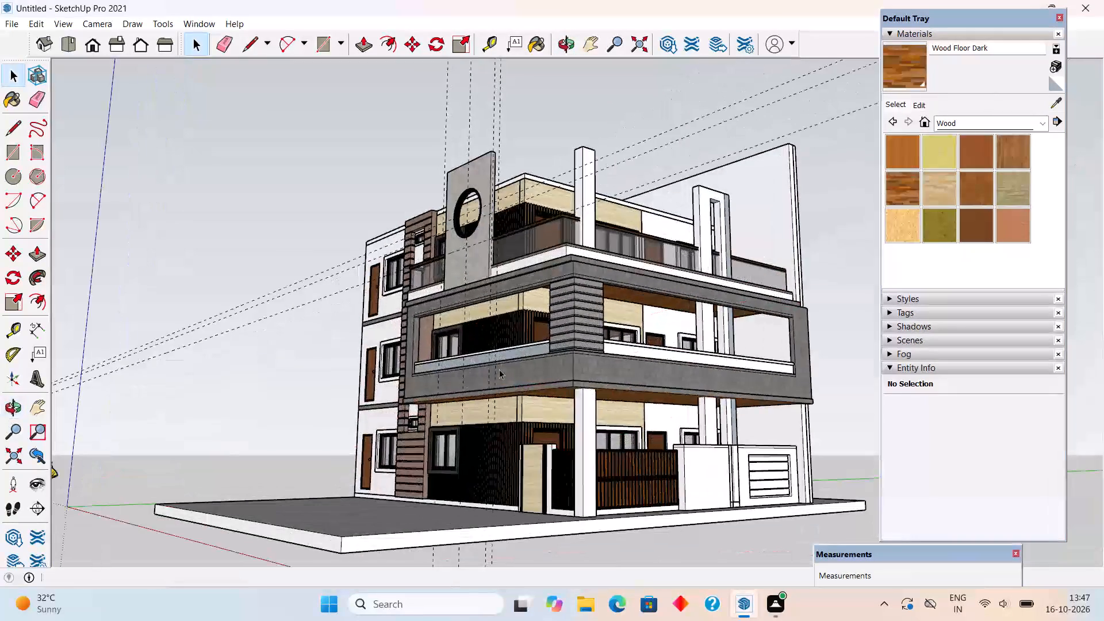
scroll(549, 428, "up", 3)
middle_click_drag(549, 419, 581, 400)
scroll(581, 400, "up", 1)
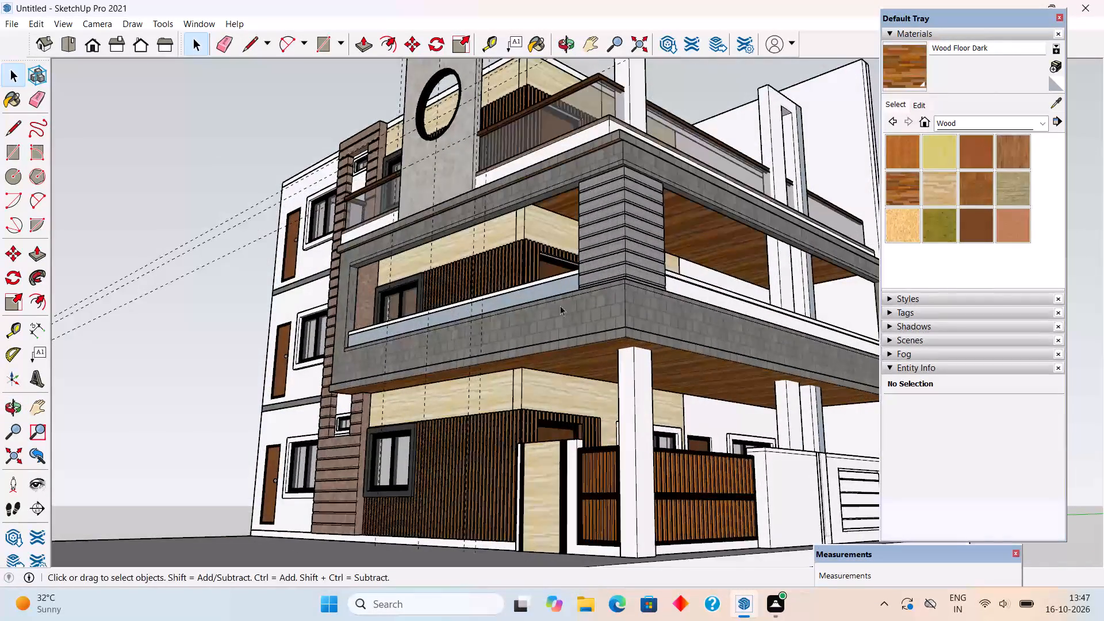
middle_click_drag(589, 331, 706, 351)
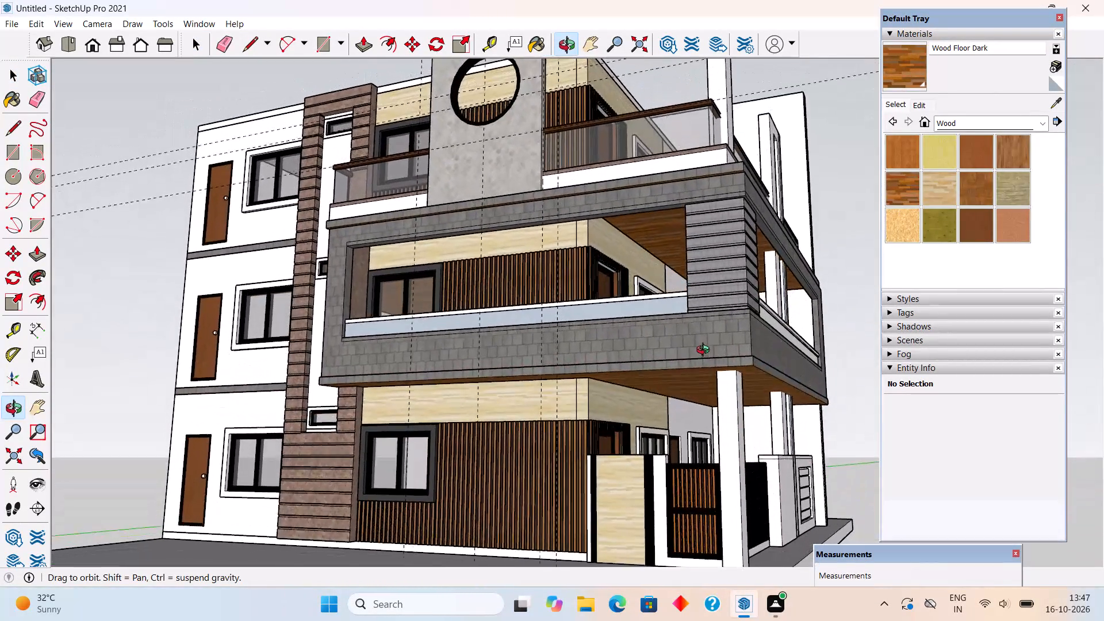
middle_click_drag(706, 351, 706, 361)
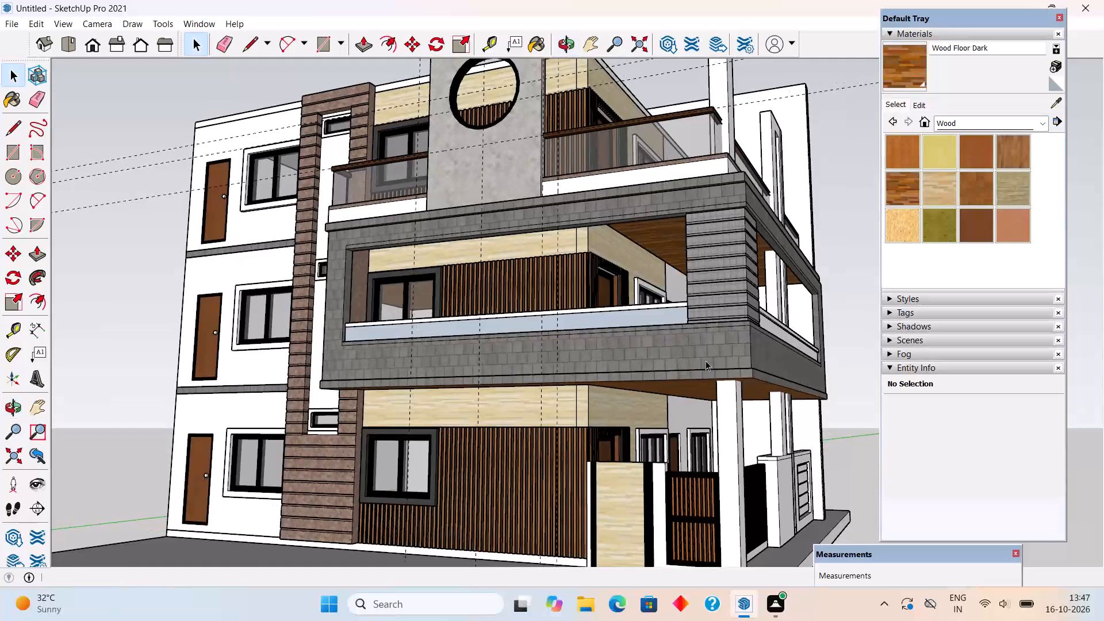
Inside the middle balcony's frame group, paint the narrow strips below and above the front opening with black Color M09 from Colors.
scroll(435, 326, "up", 1)
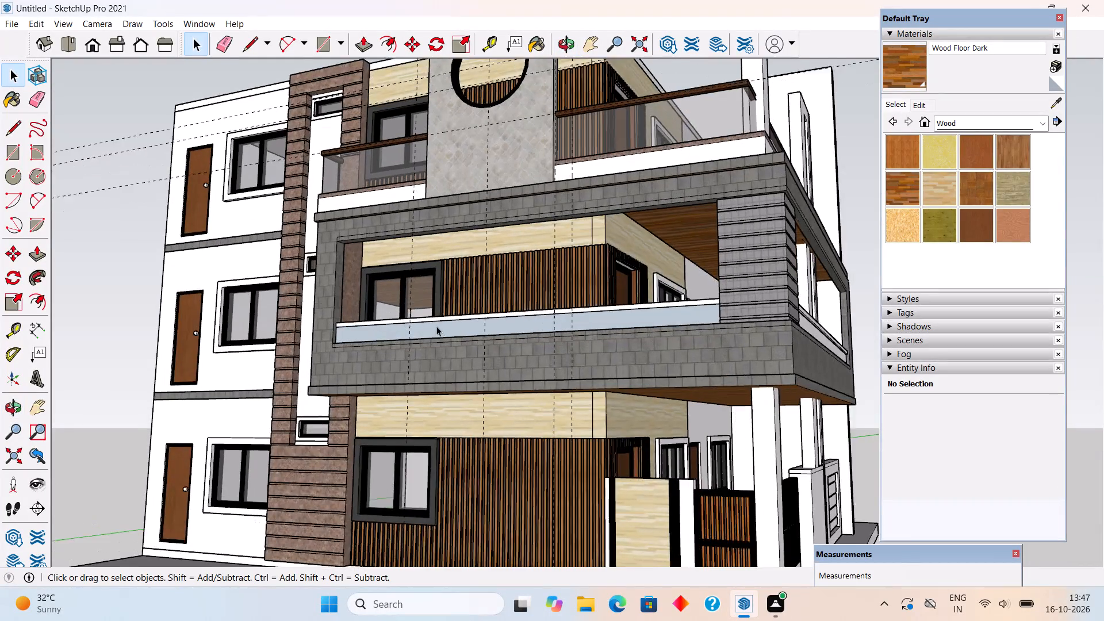
scroll(436, 326, "up", 1)
triple_click(451, 340)
left_click(451, 340)
scroll(451, 340, "up", 4)
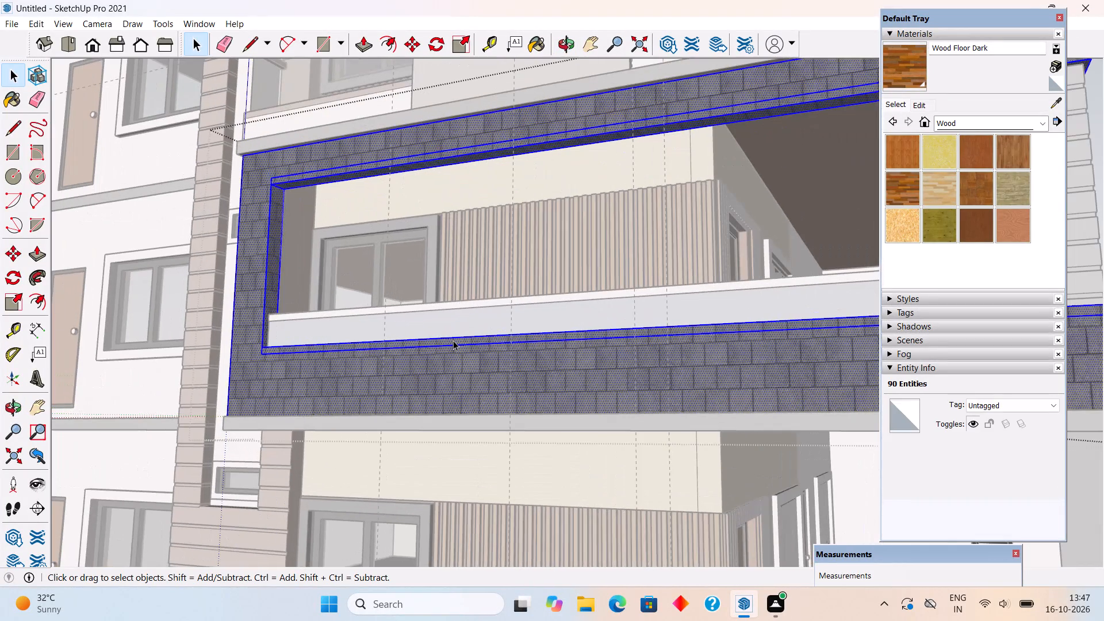
left_click(453, 340)
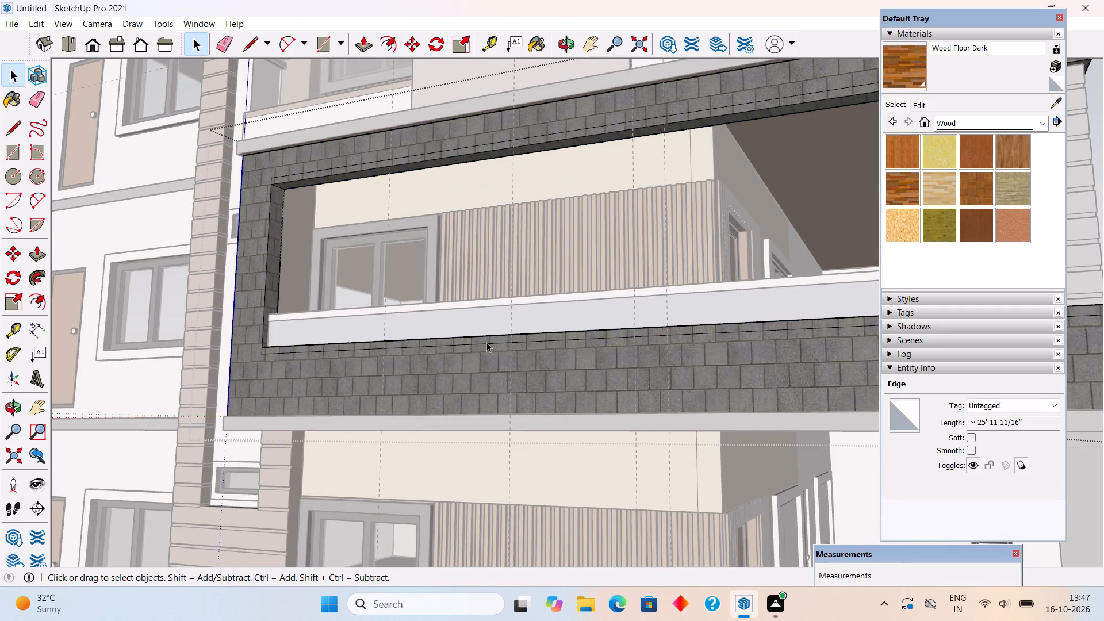
left_click(486, 342)
left_click(488, 338)
scroll(488, 338, "up", 4)
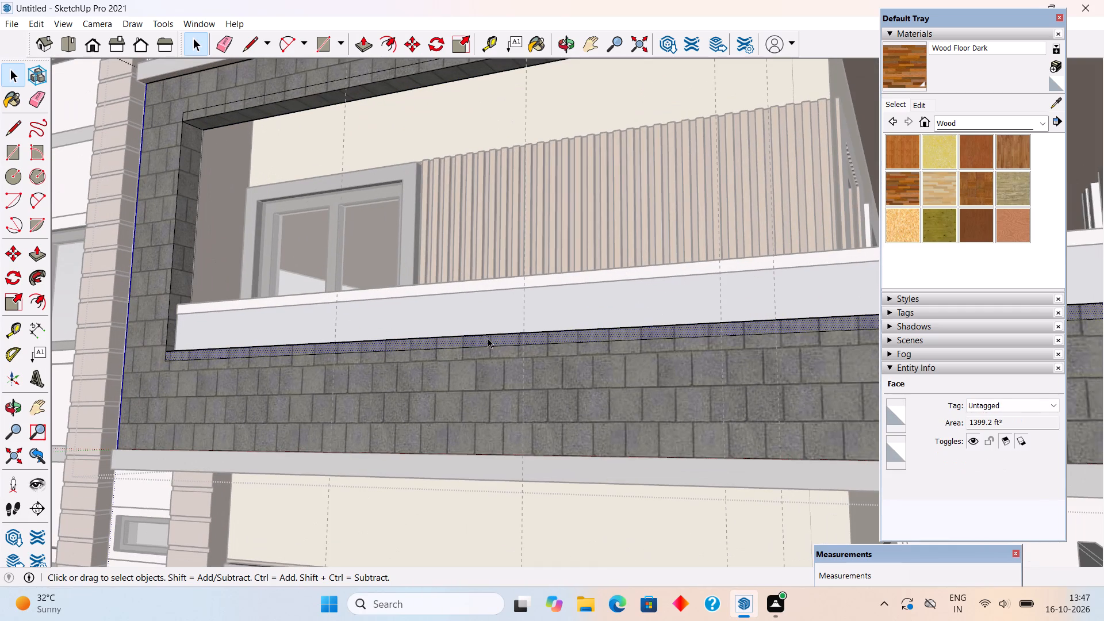
left_click(1009, 124)
left_click(984, 175)
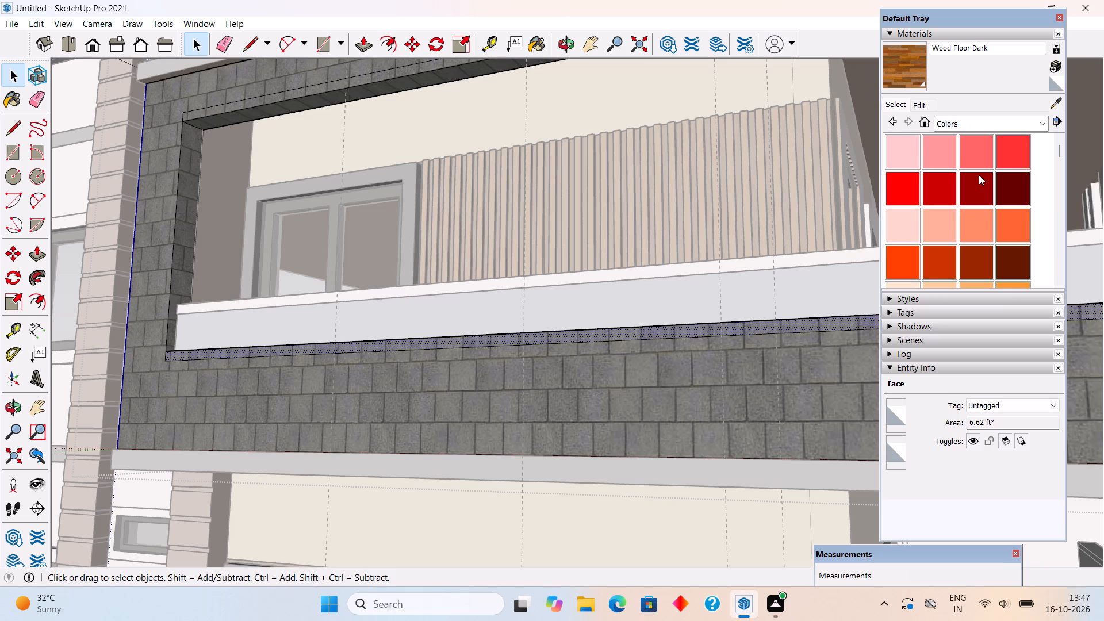
scroll(979, 175, "down", 18)
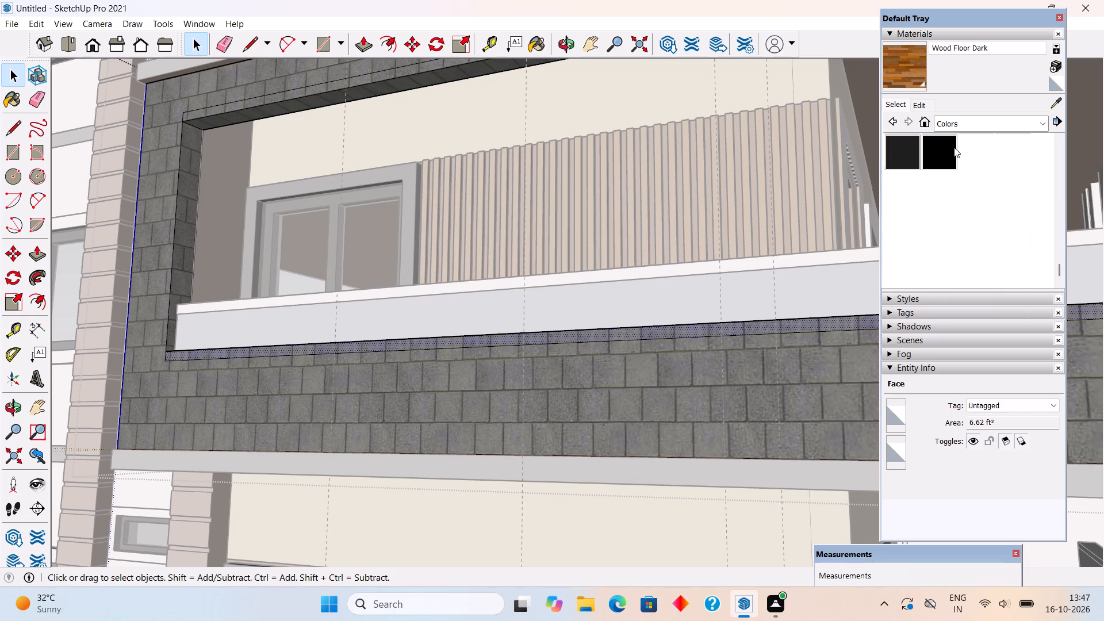
left_click(953, 148)
left_click(800, 325)
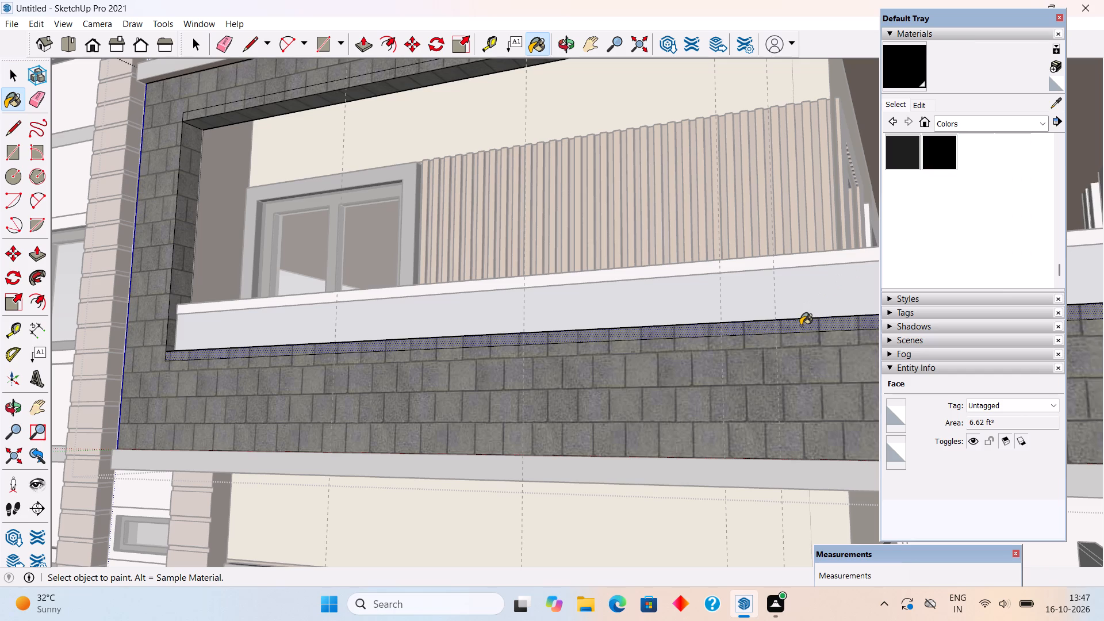
scroll(800, 325, "down", 4)
scroll(552, 139, "up", 2)
left_click(553, 128)
scroll(259, 242, "down", 4)
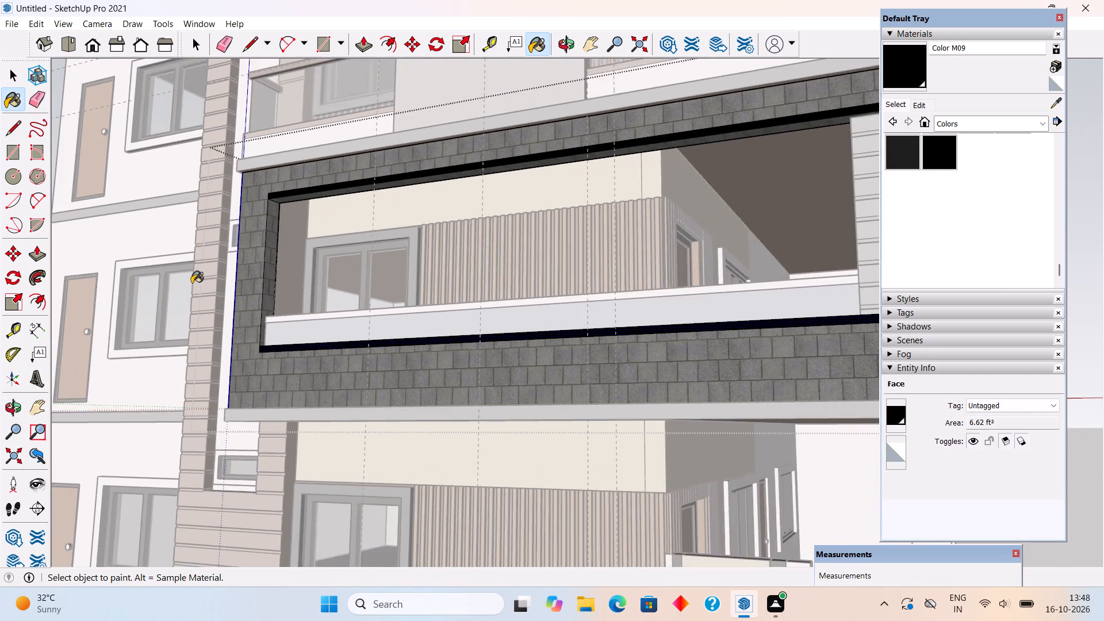
Paint the narrow strips below and above the frame's side opening with the same black Color M09.
scroll(191, 283, "down", 5)
middle_click_drag(611, 264, 359, 338)
scroll(493, 357, "up", 2)
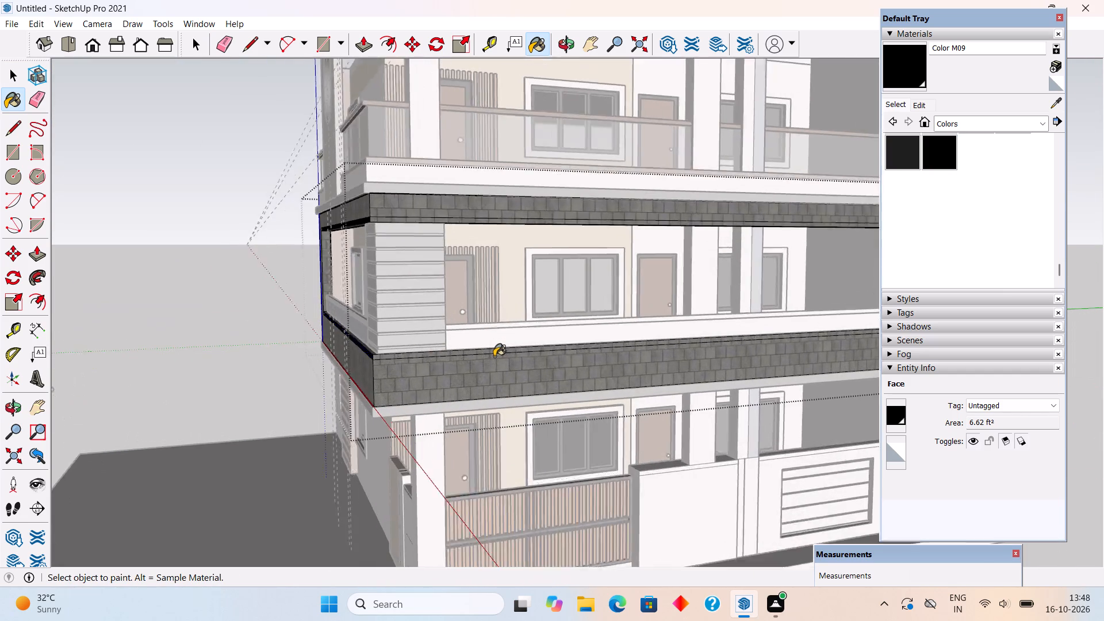
scroll(494, 356, "up", 2)
left_click(494, 351)
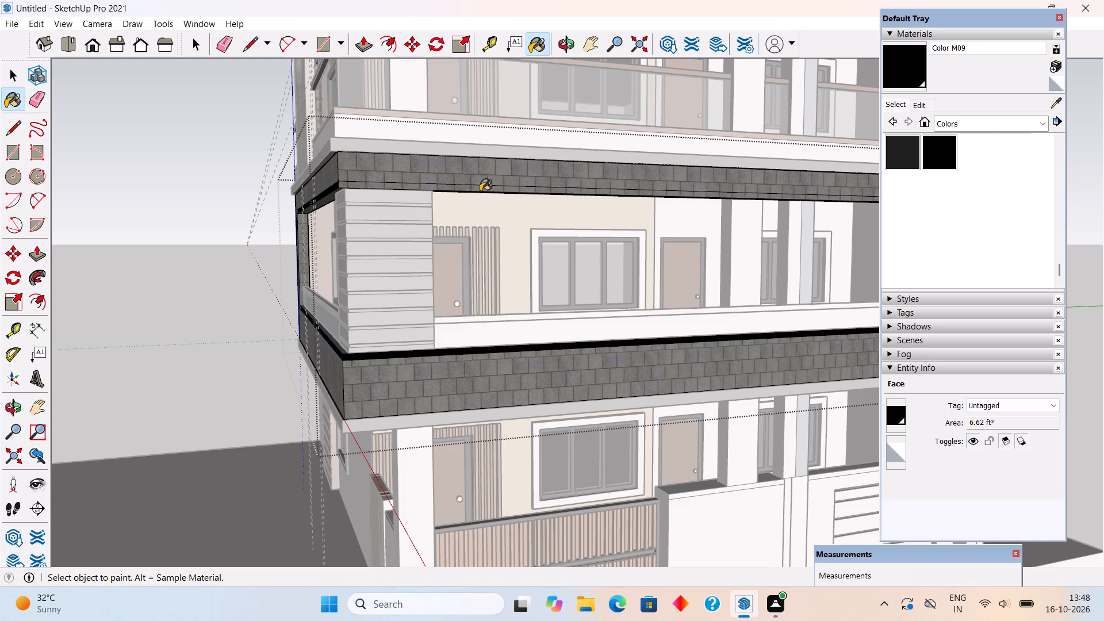
left_click(480, 191)
scroll(480, 191, "up", 4)
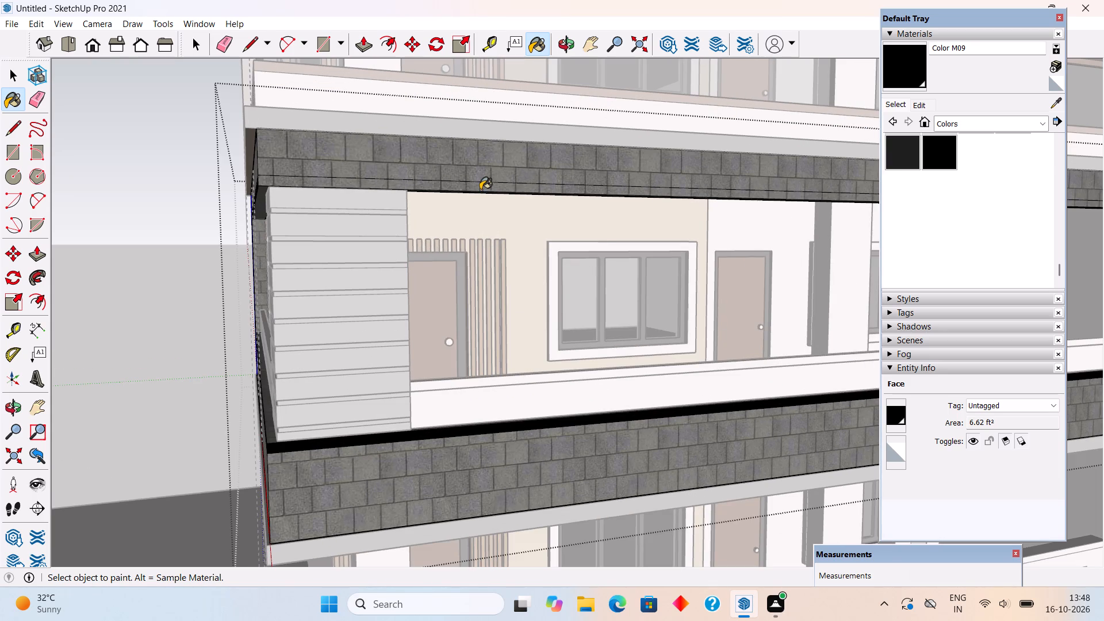
left_click(480, 188)
Paint the frame's inner edge faces above and below the front opening and below the side opening with black Color M09.
middle_click_drag(405, 224, 505, 168)
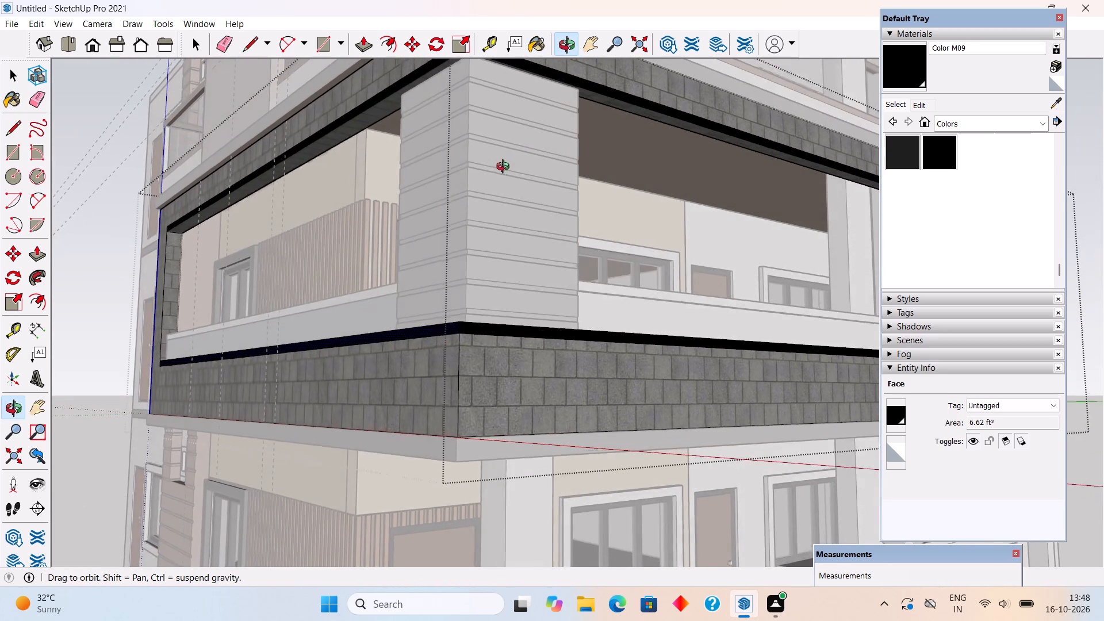
middle_click_drag(505, 168, 547, 162)
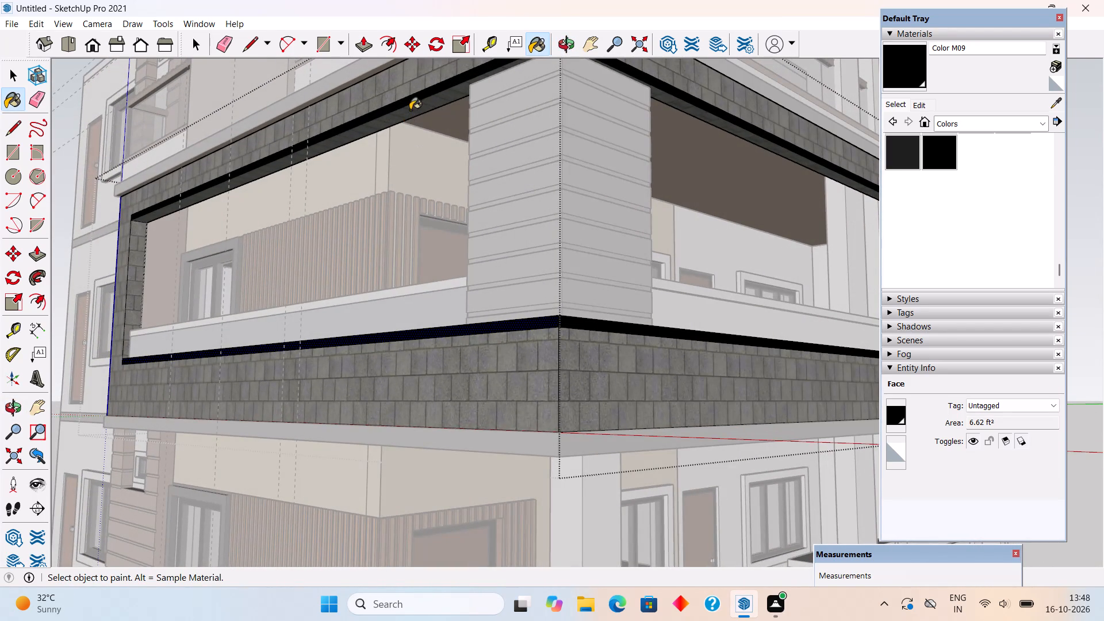
left_click(410, 110)
middle_click_drag(416, 290, 382, 434)
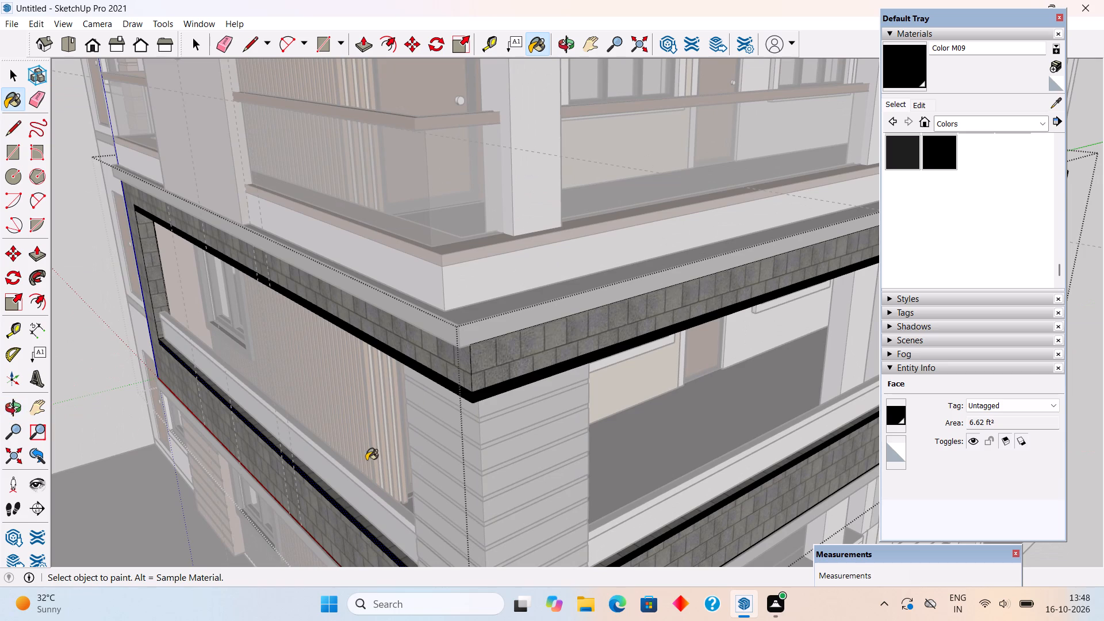
scroll(346, 515, "up", 9)
left_click(354, 499)
scroll(346, 496, "down", 2)
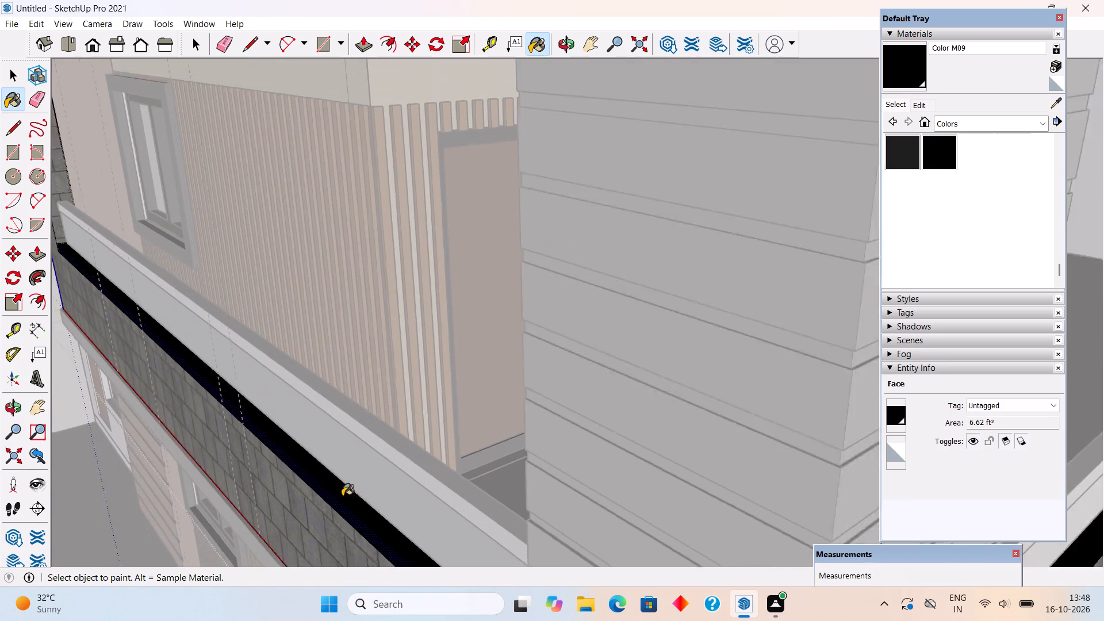
scroll(342, 496, "down", 9)
scroll(576, 384, "up", 13)
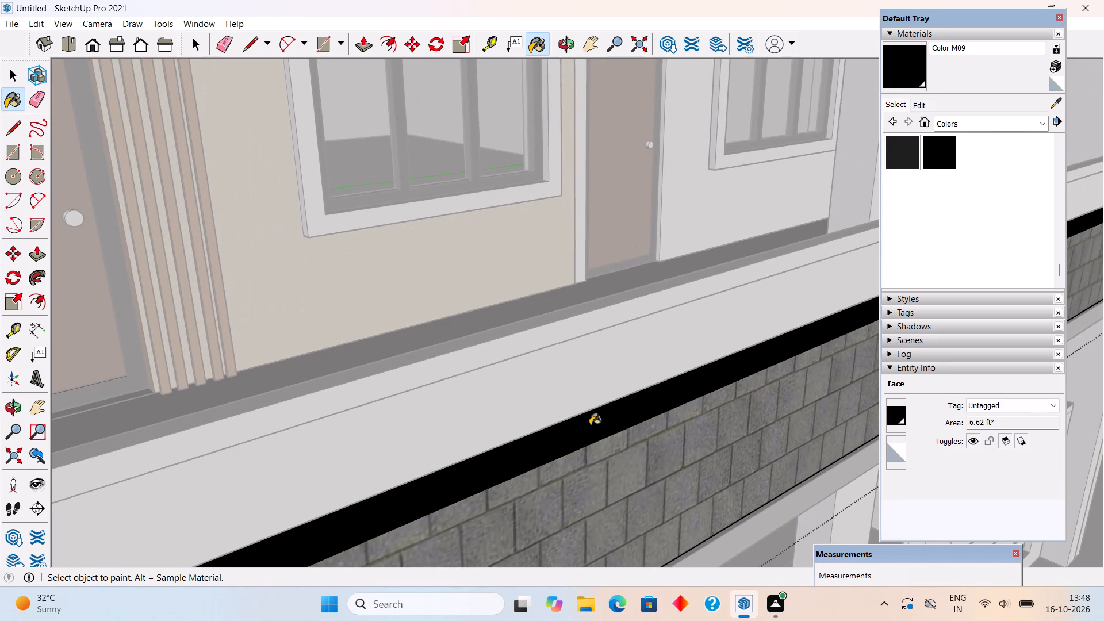
left_click(590, 425)
middle_click_drag(596, 422, 566, 354)
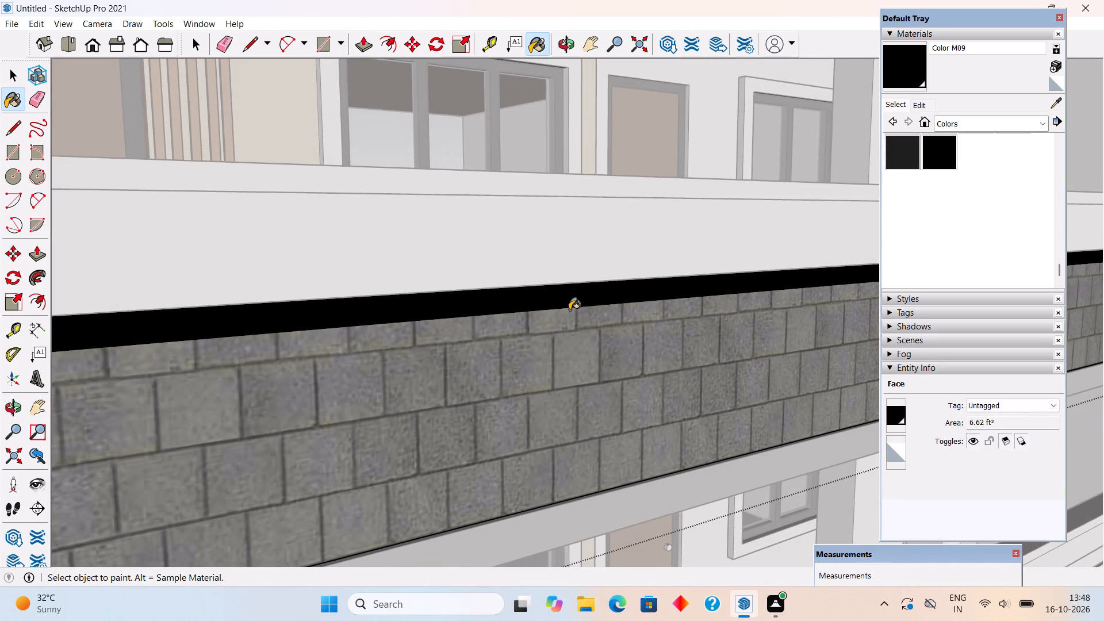
scroll(563, 310, "down", 5)
middle_click_drag(567, 330, 681, 459)
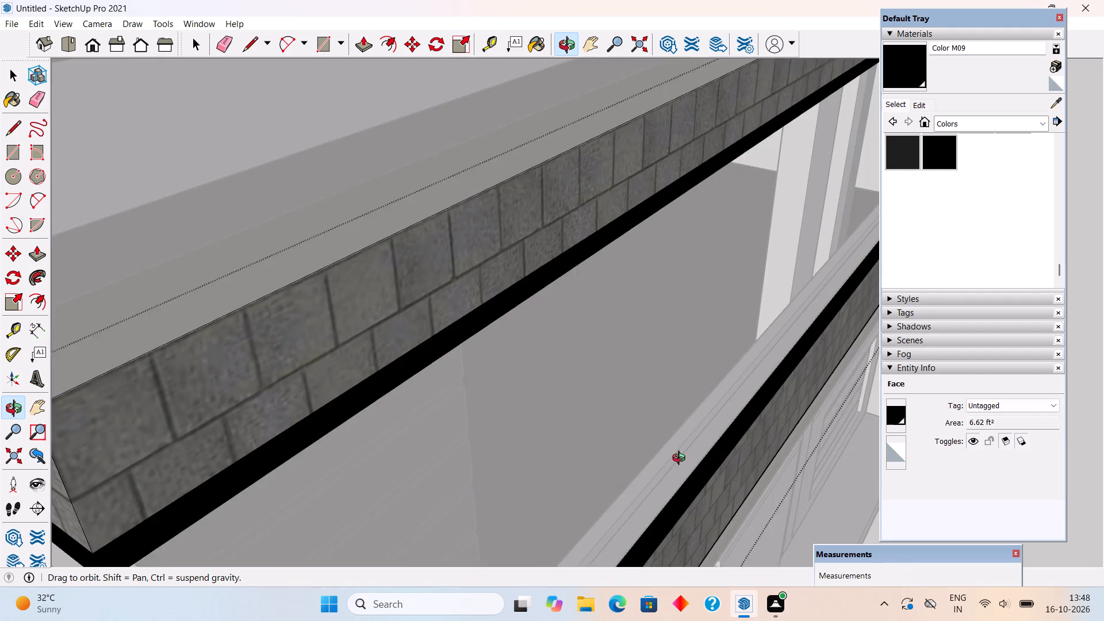
middle_click_drag(681, 459, 676, 393)
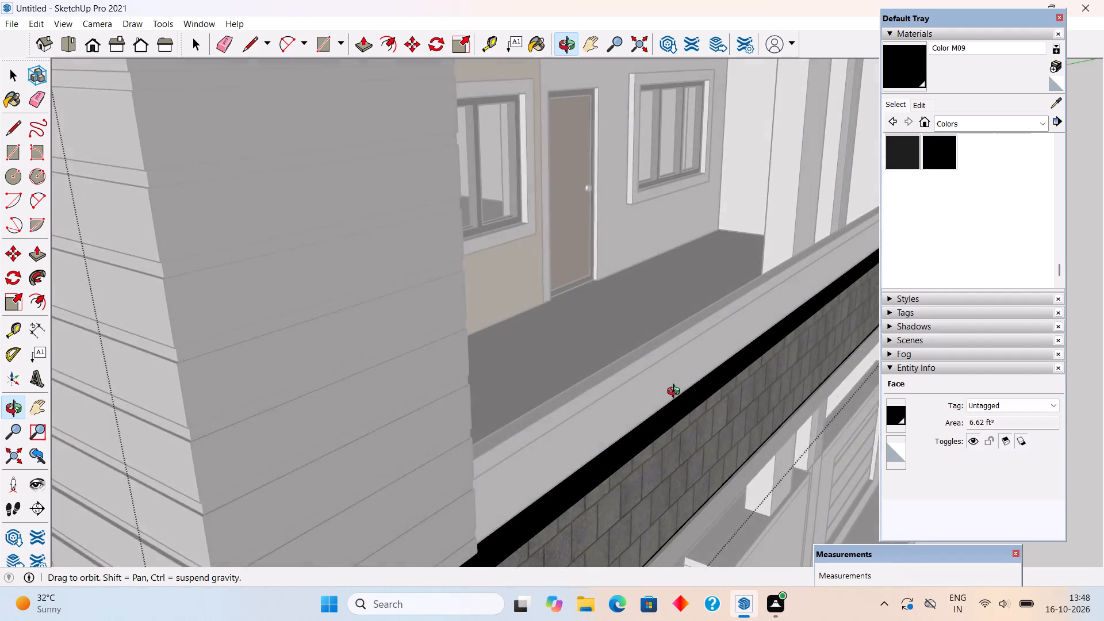
middle_click_drag(676, 393, 651, 438)
scroll(651, 438, "down", 3)
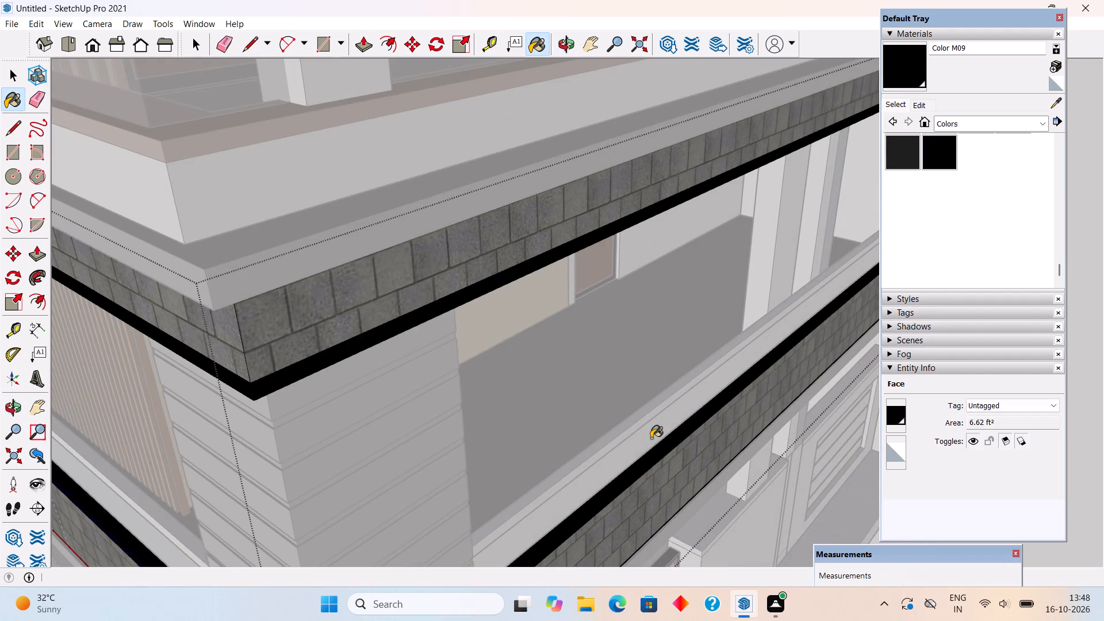
key("space")
scroll(651, 436, "down", 12)
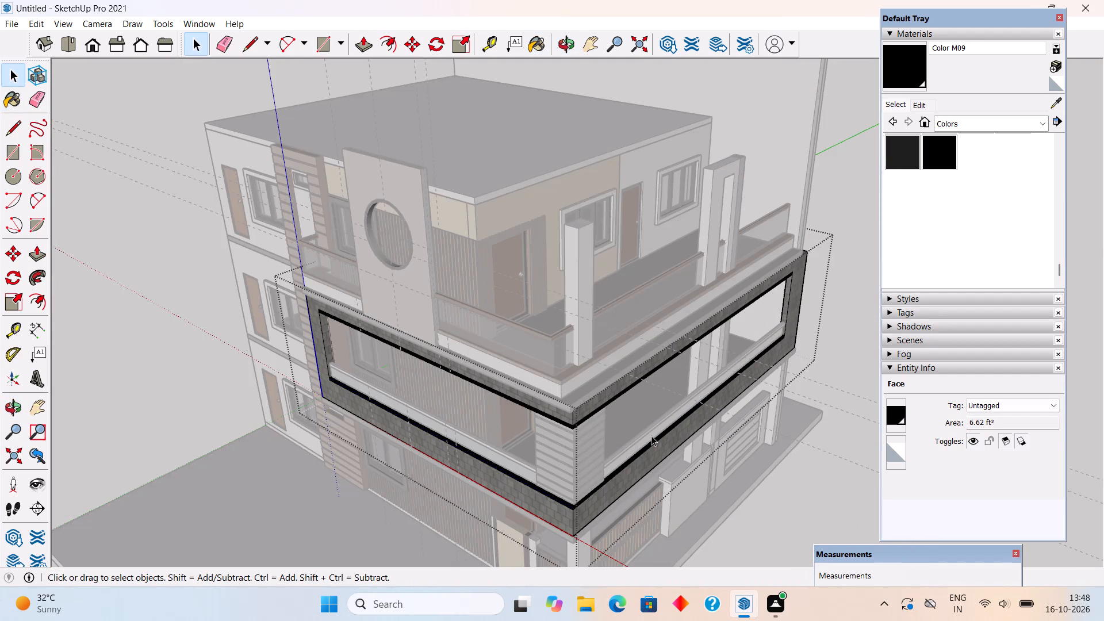
left_click(839, 350)
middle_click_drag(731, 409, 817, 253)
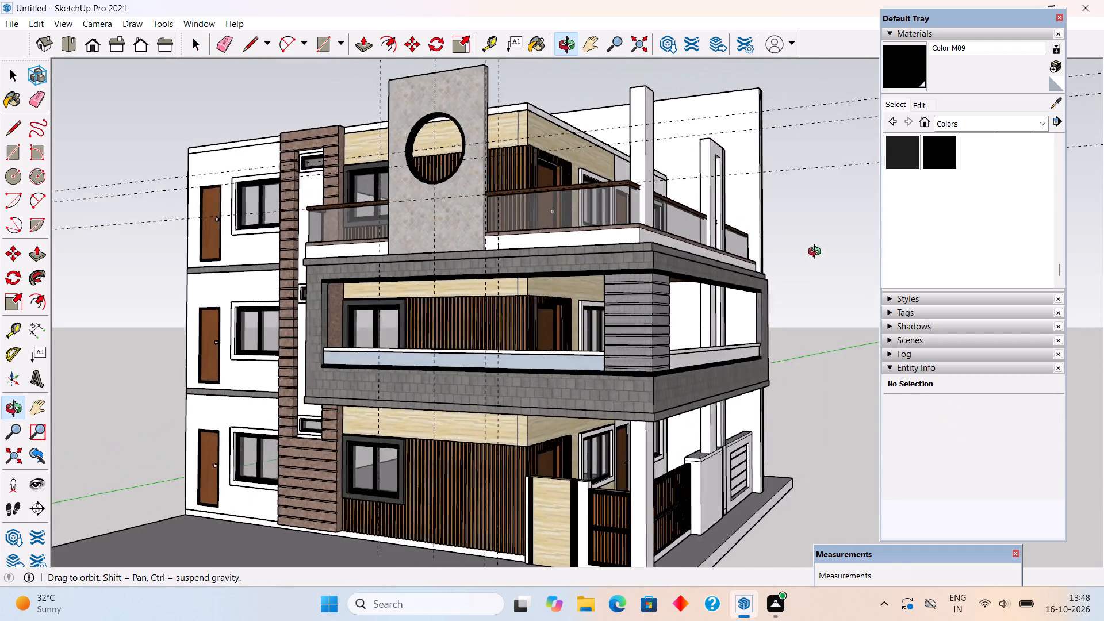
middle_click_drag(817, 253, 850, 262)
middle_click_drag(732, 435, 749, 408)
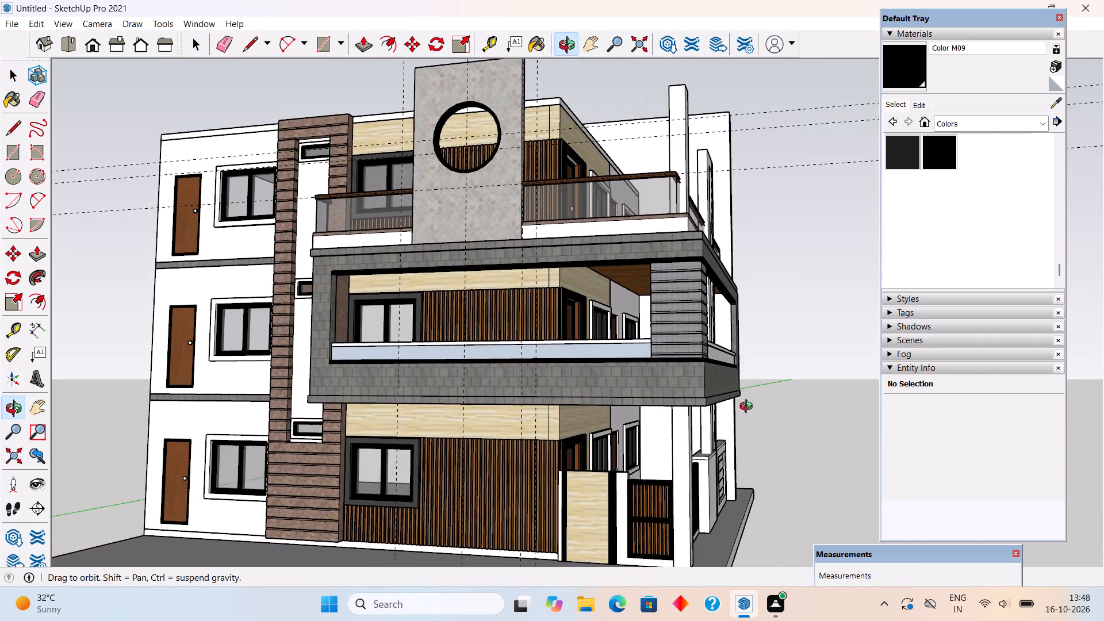
Sample Granite Brown from the vertical banded wall strip and paint the middle balcony's grey frame with it.
middle_click_drag(749, 408, 752, 417)
scroll(752, 417, "down", 2)
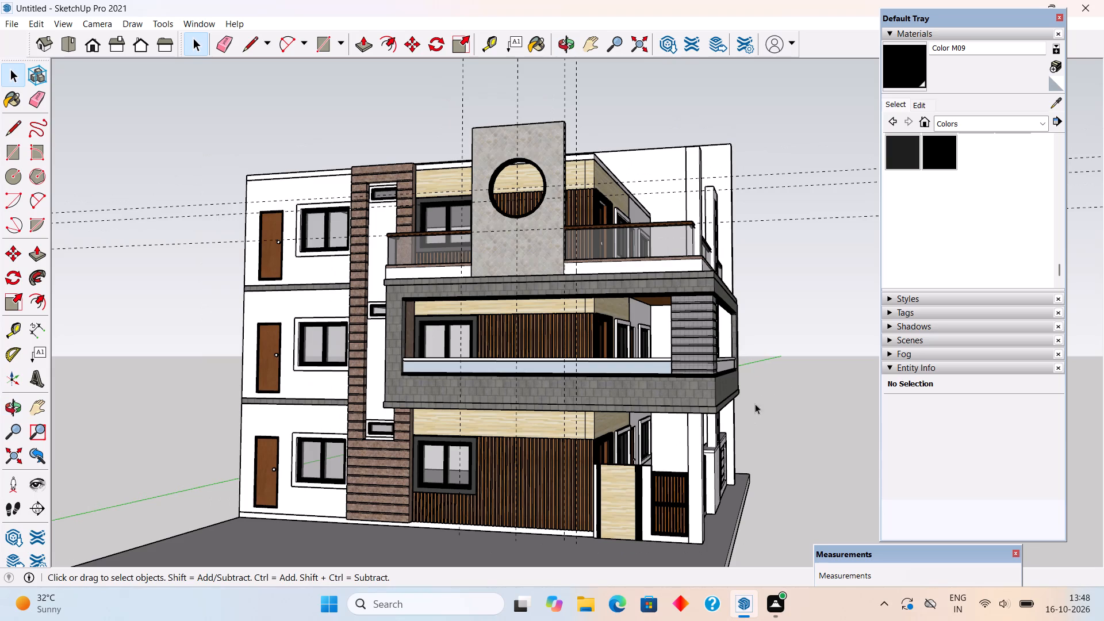
left_click(1063, 98)
left_click(360, 336)
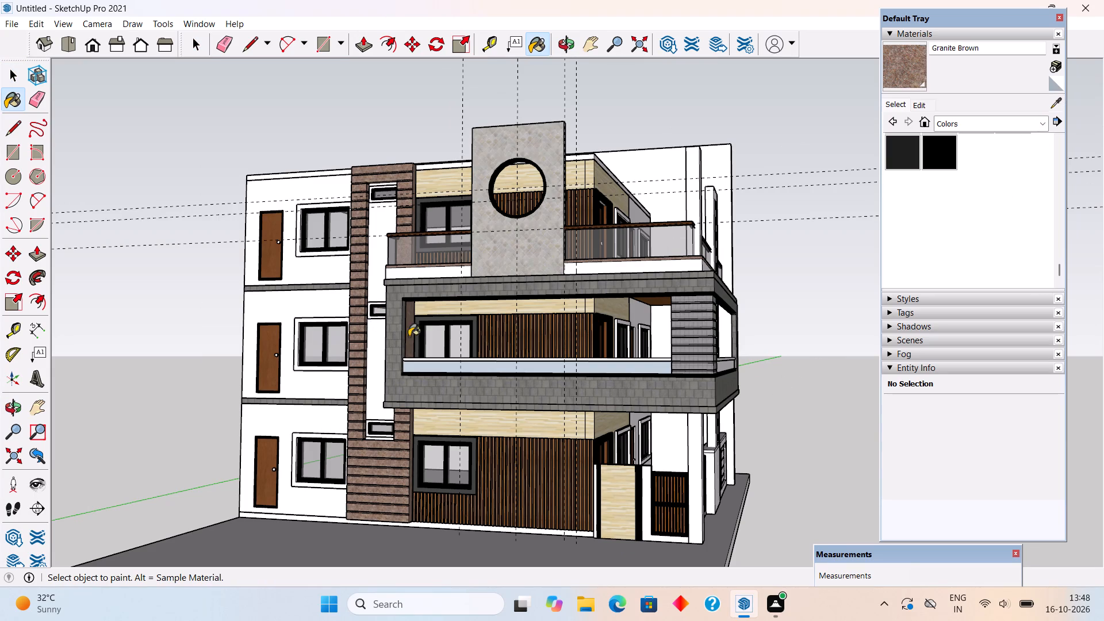
left_click(394, 354)
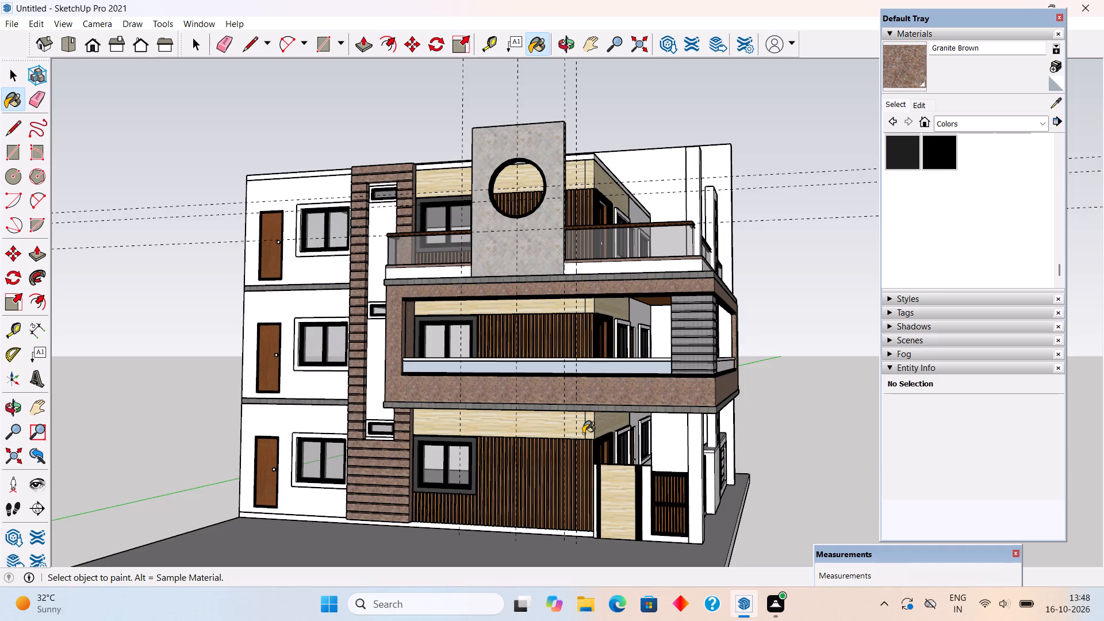
Inside the granite band's group, paint its side face facing the middle balcony with white Color M00 from Colors.
middle_click_drag(501, 435, 397, 446)
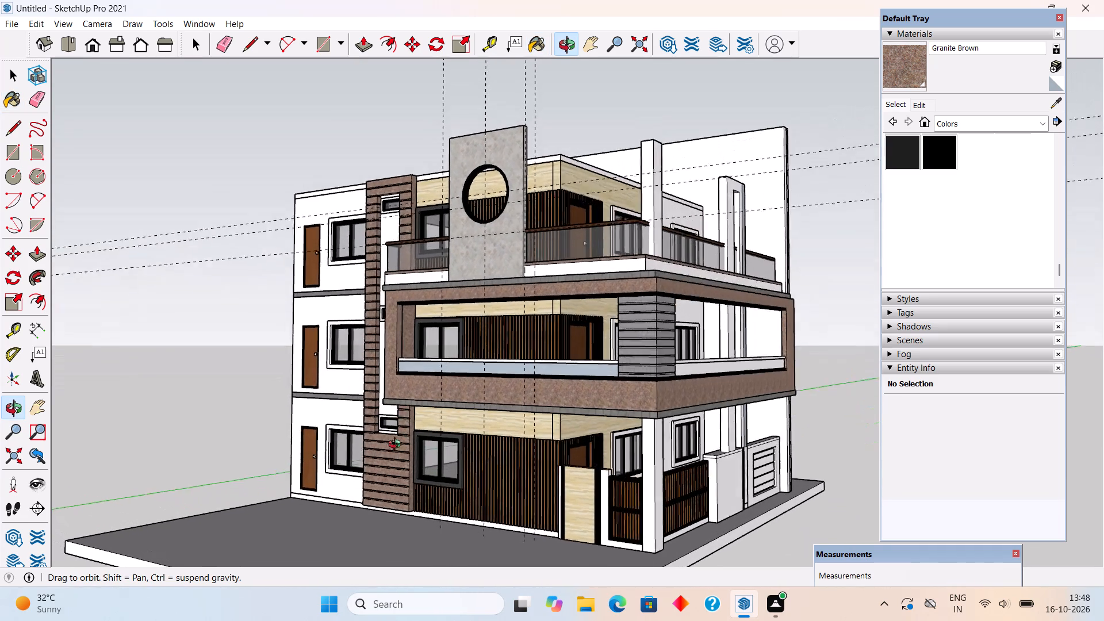
middle_click_drag(397, 446, 393, 457)
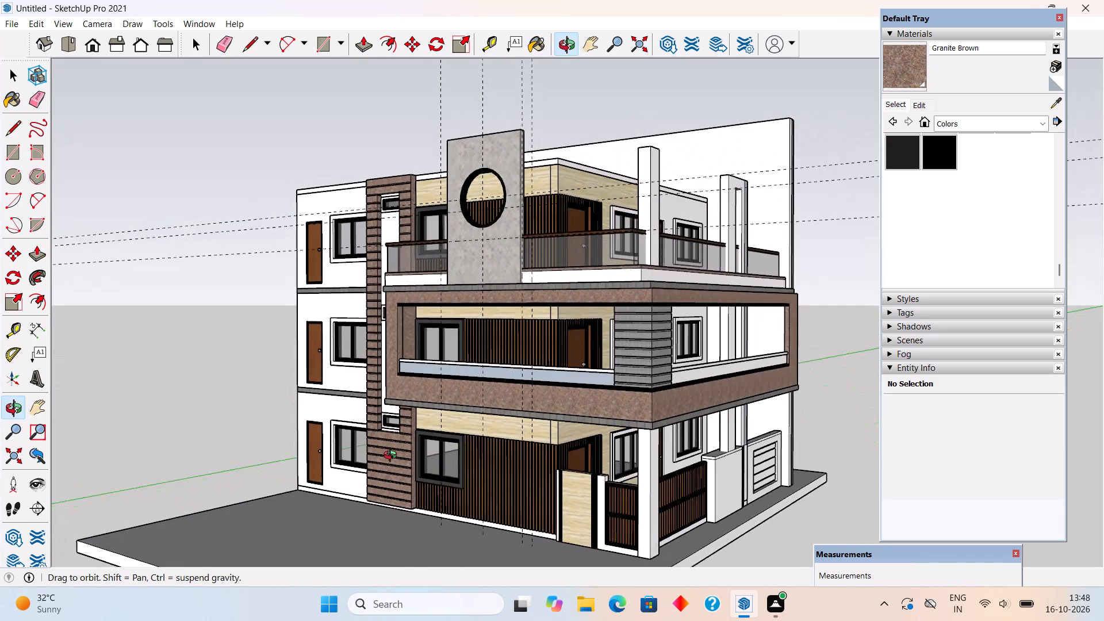
middle_click_drag(393, 457, 387, 462)
key("space")
scroll(398, 352, "up", 4)
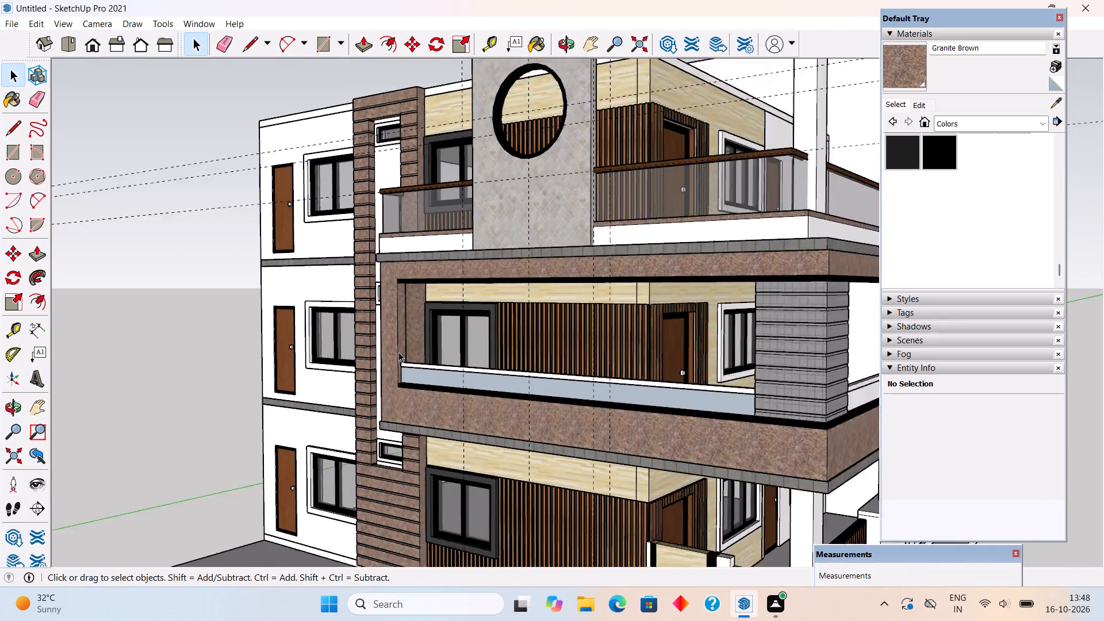
scroll(398, 352, "up", 4)
triple_click(420, 336)
scroll(420, 336, "up", 6)
left_click(420, 336)
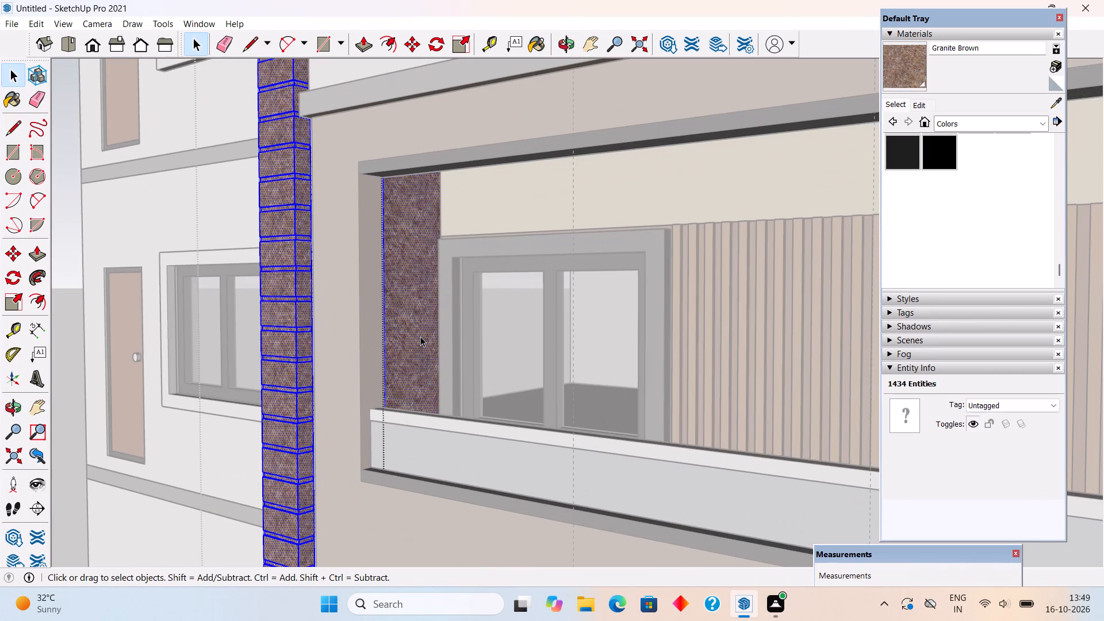
scroll(969, 158, "up", 1)
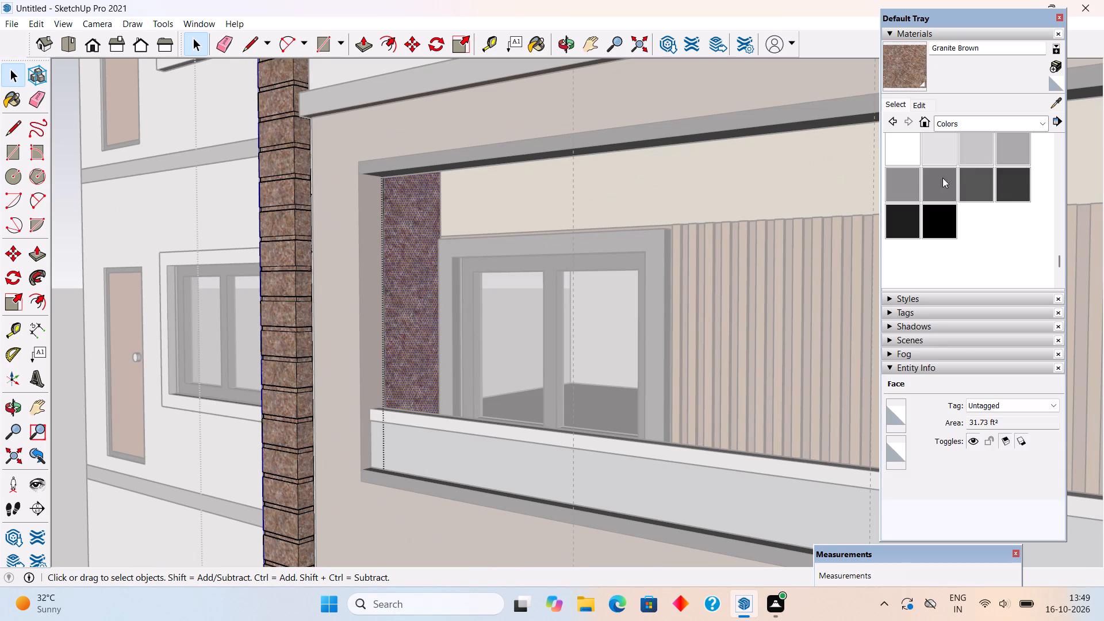
left_click(899, 147)
left_click(400, 313)
key("space")
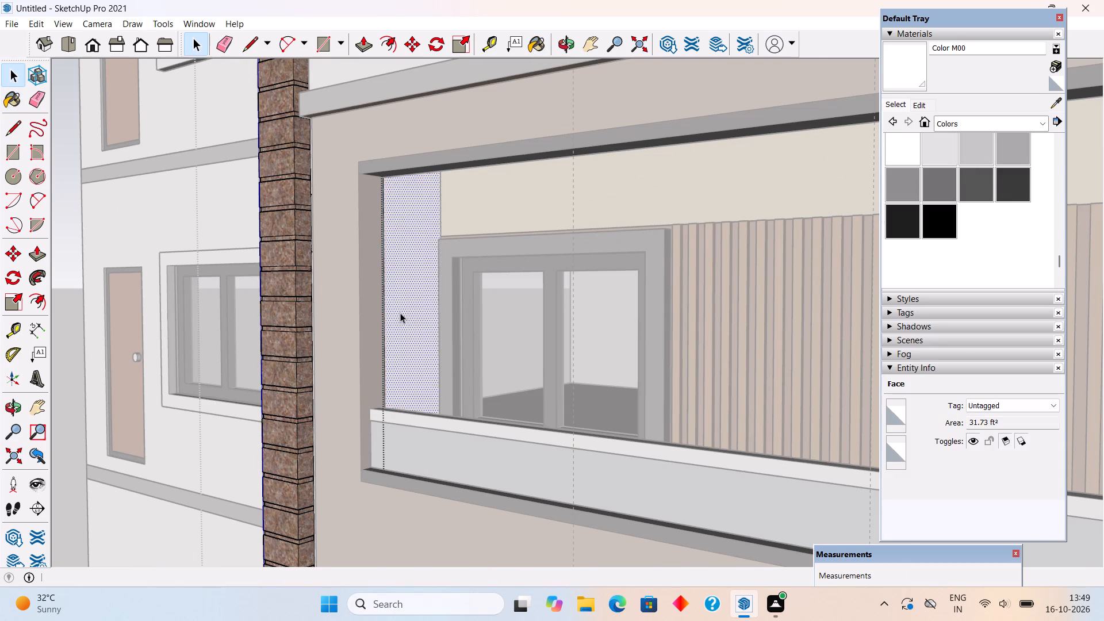
scroll(400, 313, "down", 8)
left_click(76, 332)
scroll(103, 332, "down", 5)
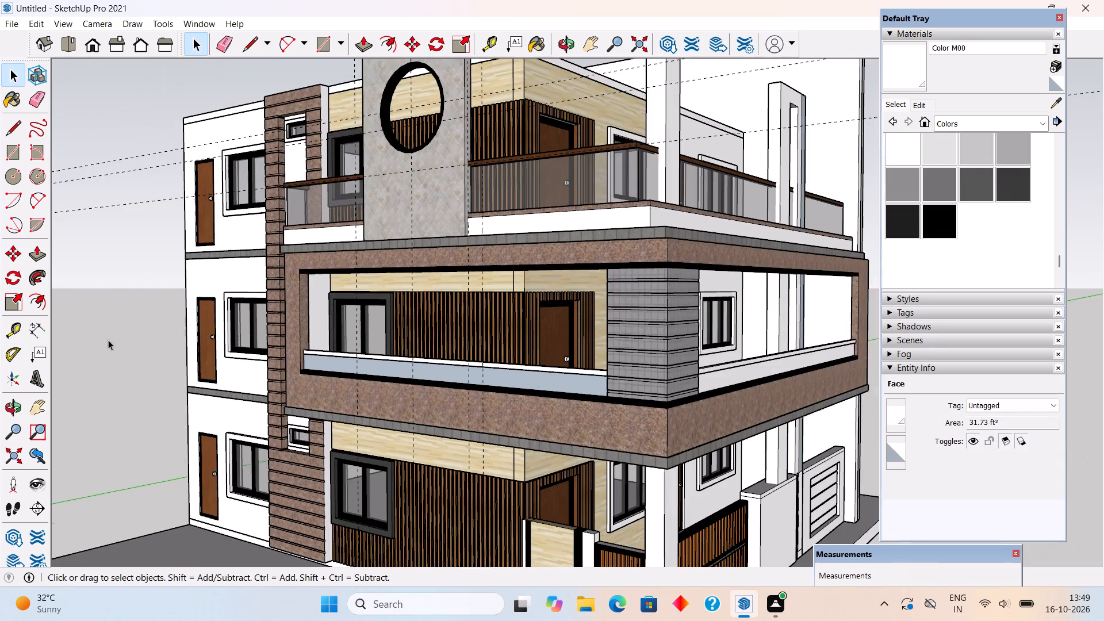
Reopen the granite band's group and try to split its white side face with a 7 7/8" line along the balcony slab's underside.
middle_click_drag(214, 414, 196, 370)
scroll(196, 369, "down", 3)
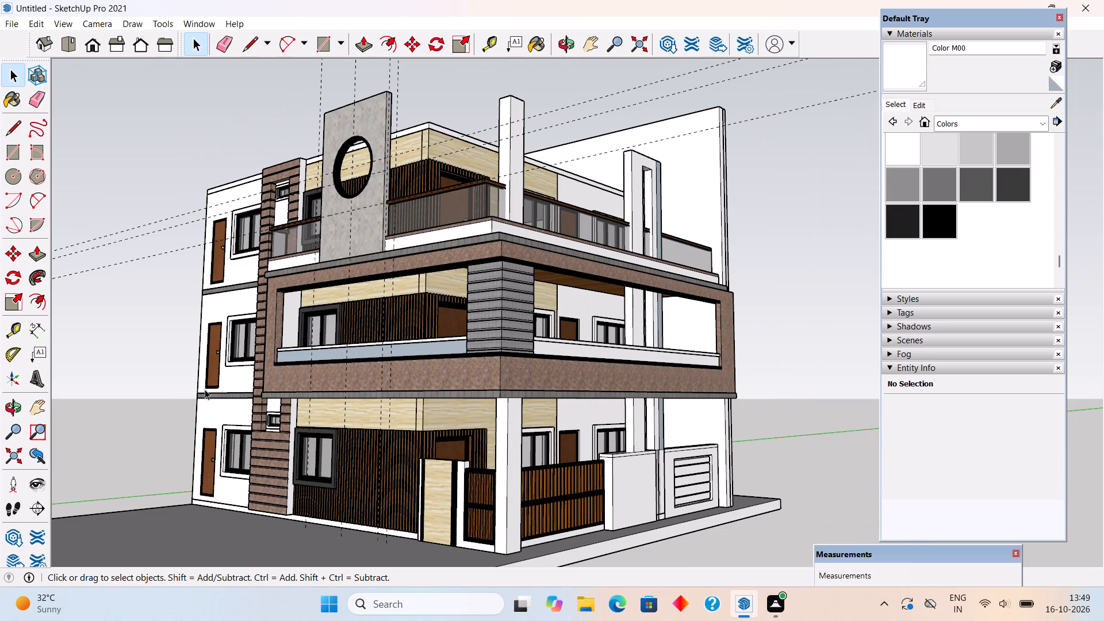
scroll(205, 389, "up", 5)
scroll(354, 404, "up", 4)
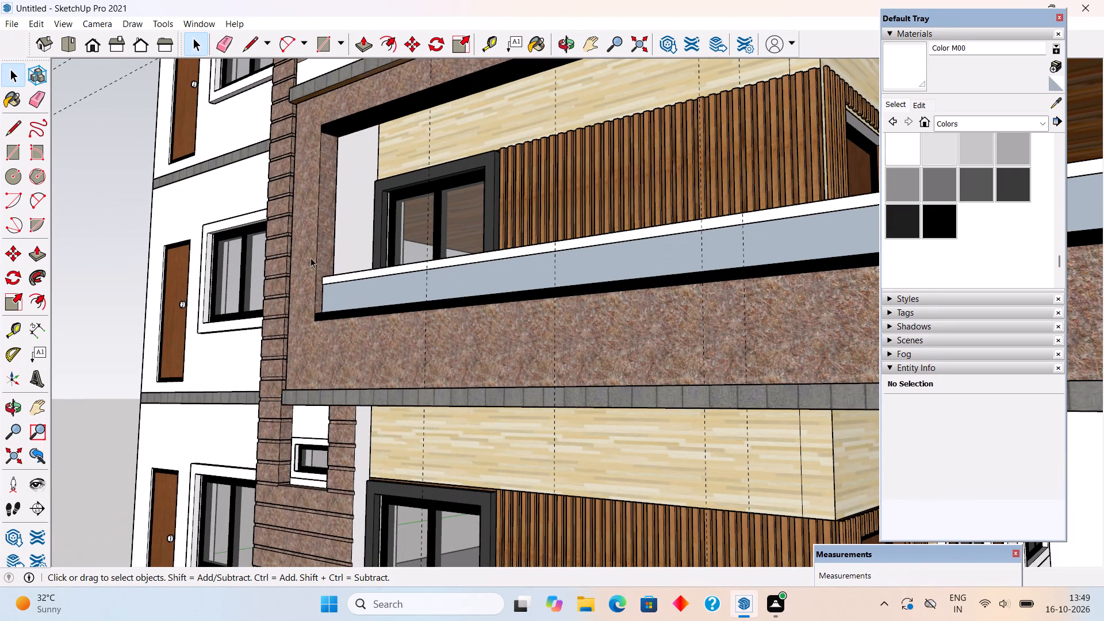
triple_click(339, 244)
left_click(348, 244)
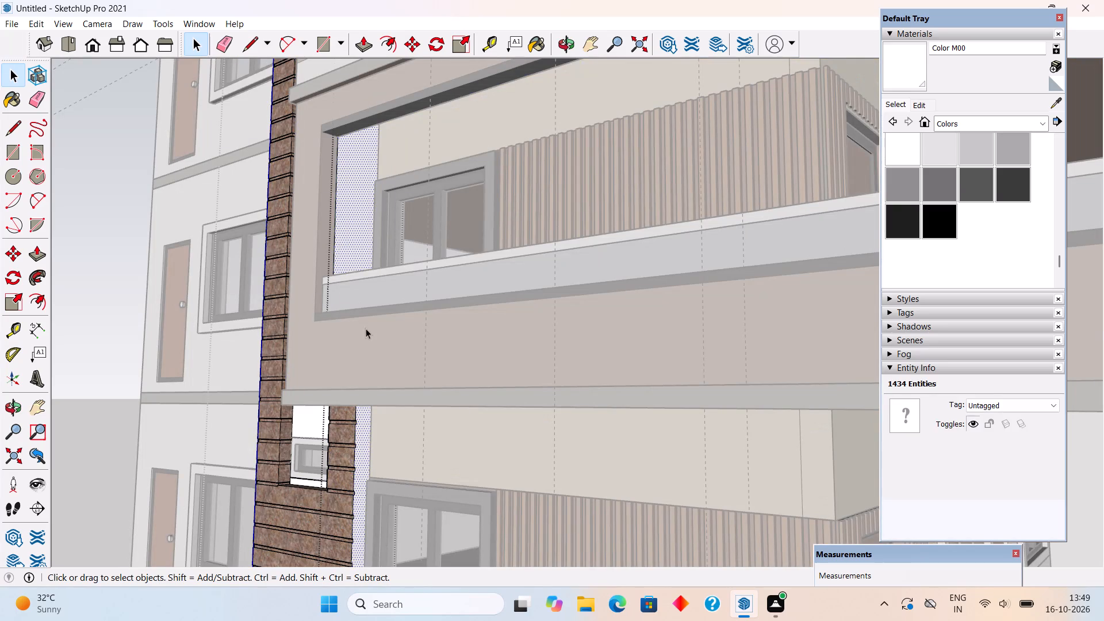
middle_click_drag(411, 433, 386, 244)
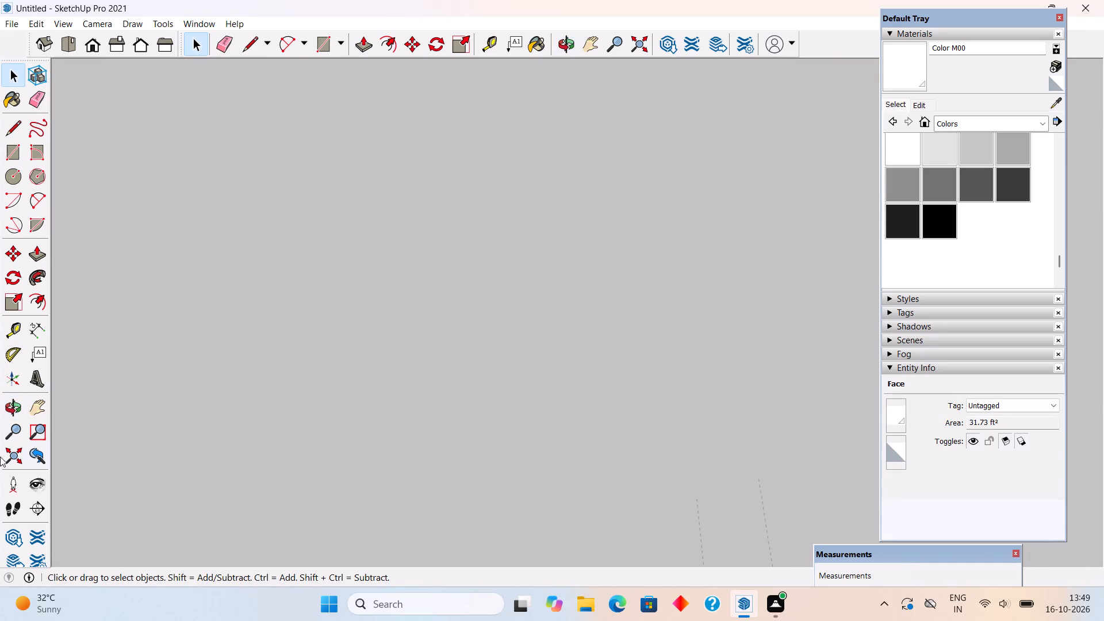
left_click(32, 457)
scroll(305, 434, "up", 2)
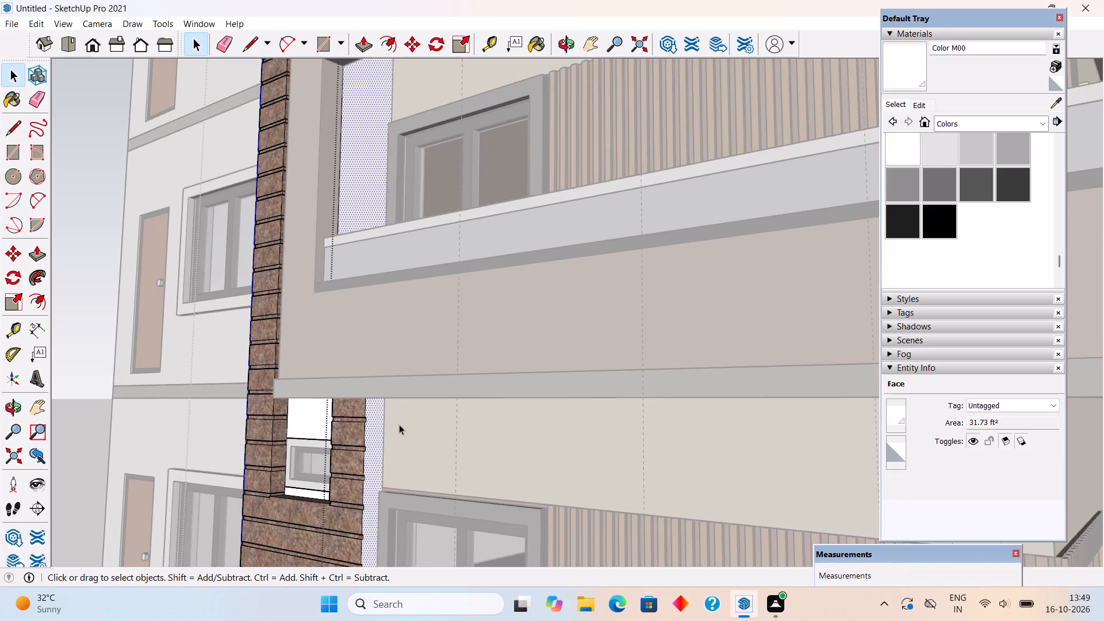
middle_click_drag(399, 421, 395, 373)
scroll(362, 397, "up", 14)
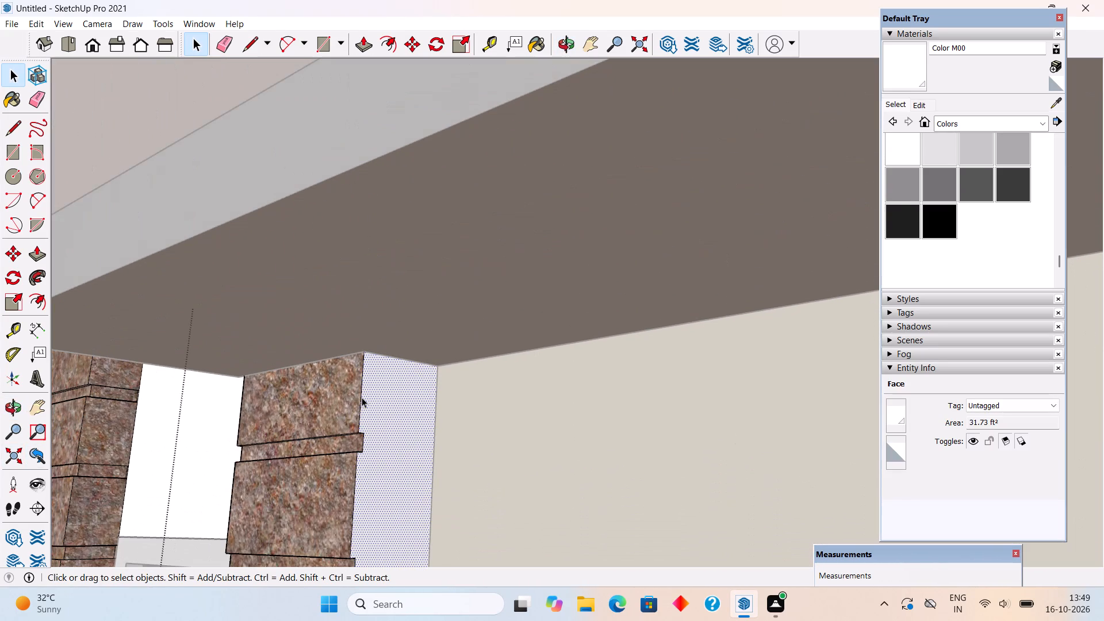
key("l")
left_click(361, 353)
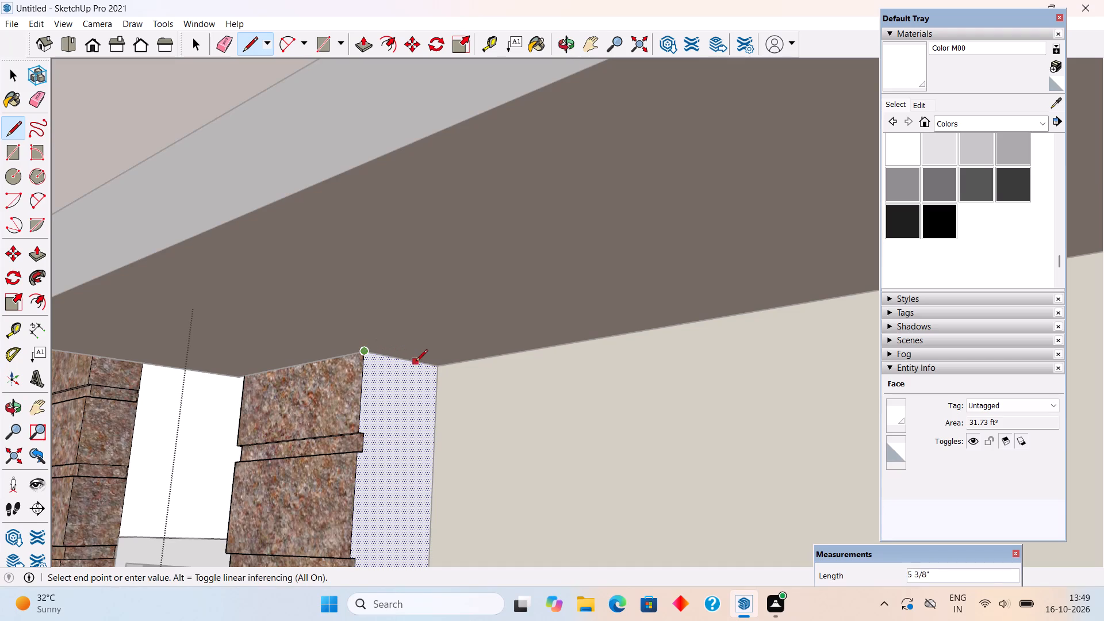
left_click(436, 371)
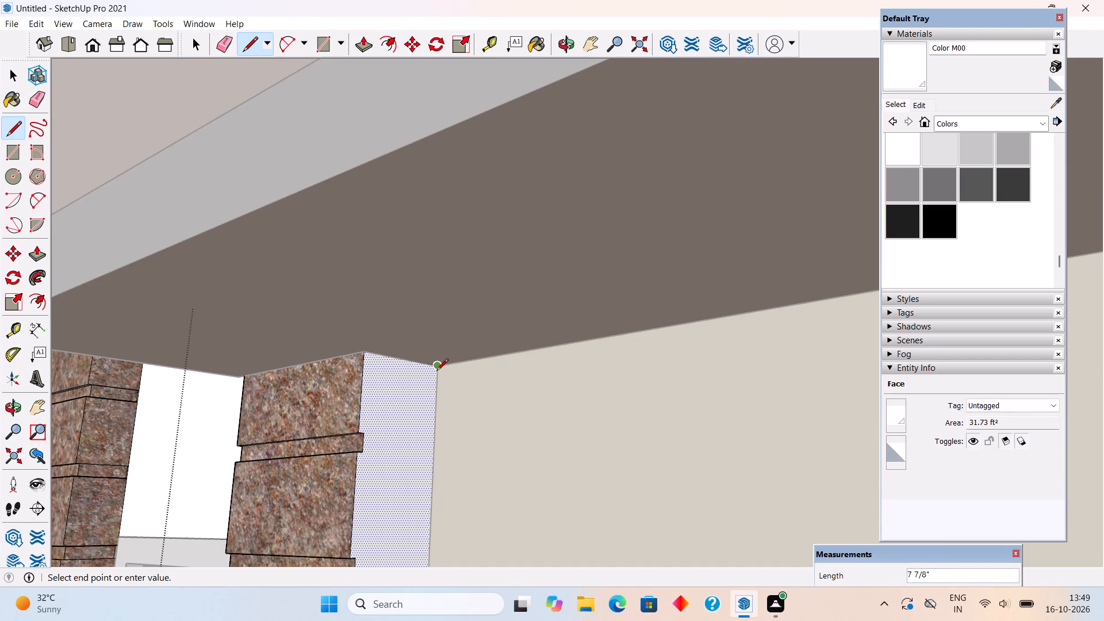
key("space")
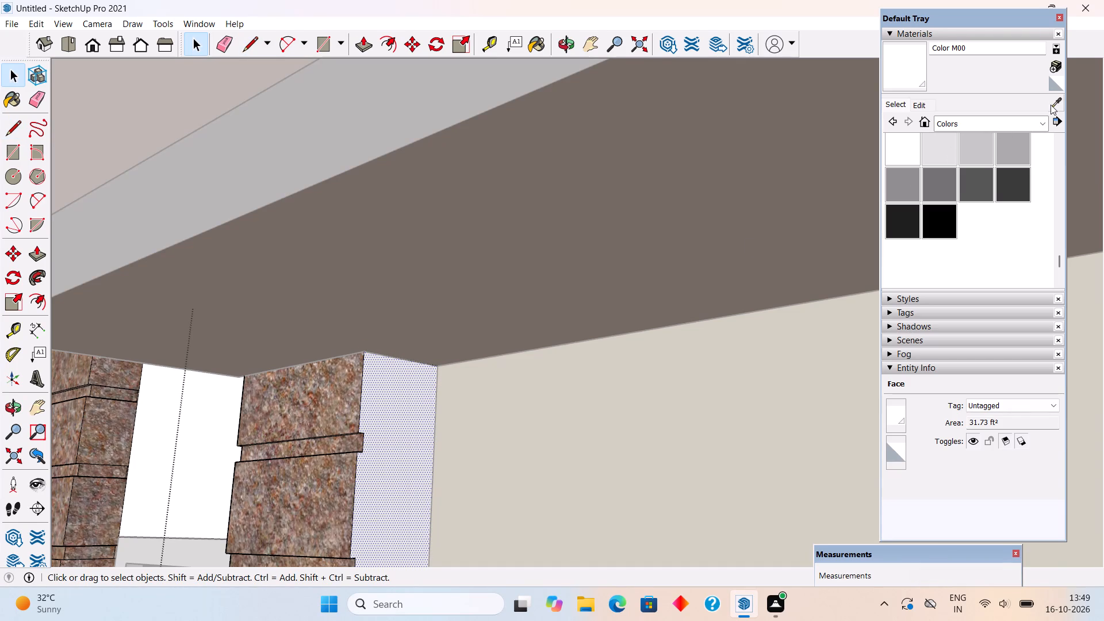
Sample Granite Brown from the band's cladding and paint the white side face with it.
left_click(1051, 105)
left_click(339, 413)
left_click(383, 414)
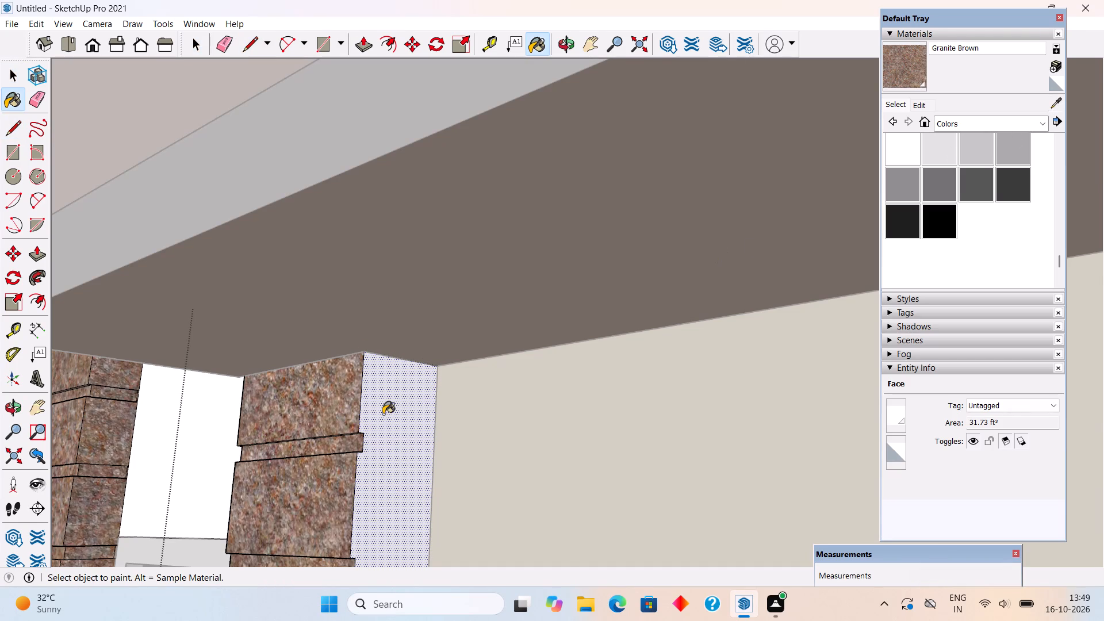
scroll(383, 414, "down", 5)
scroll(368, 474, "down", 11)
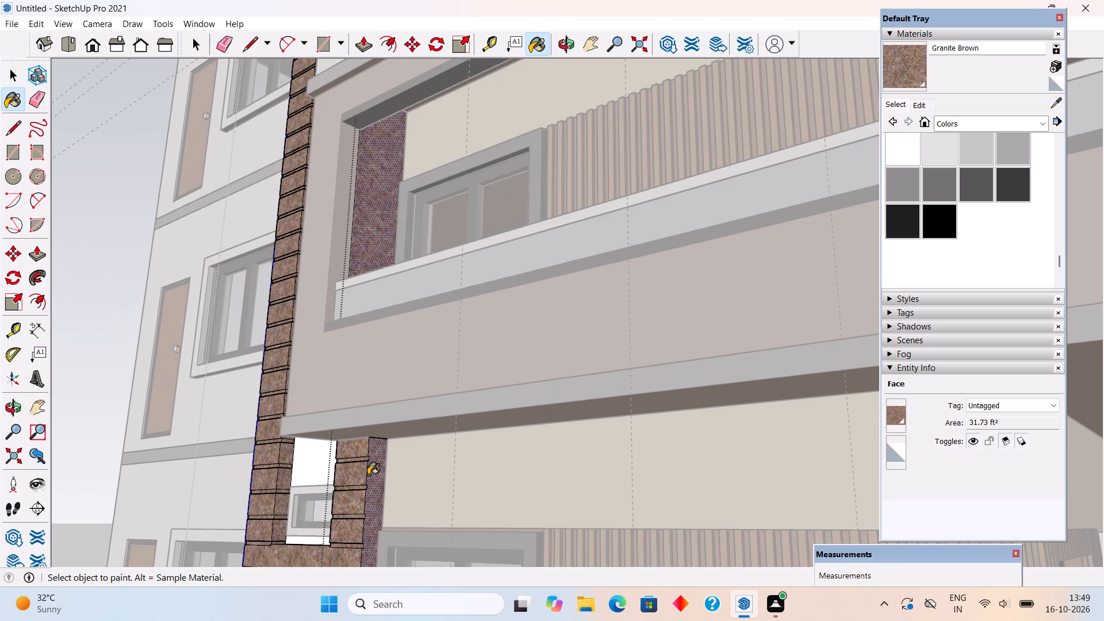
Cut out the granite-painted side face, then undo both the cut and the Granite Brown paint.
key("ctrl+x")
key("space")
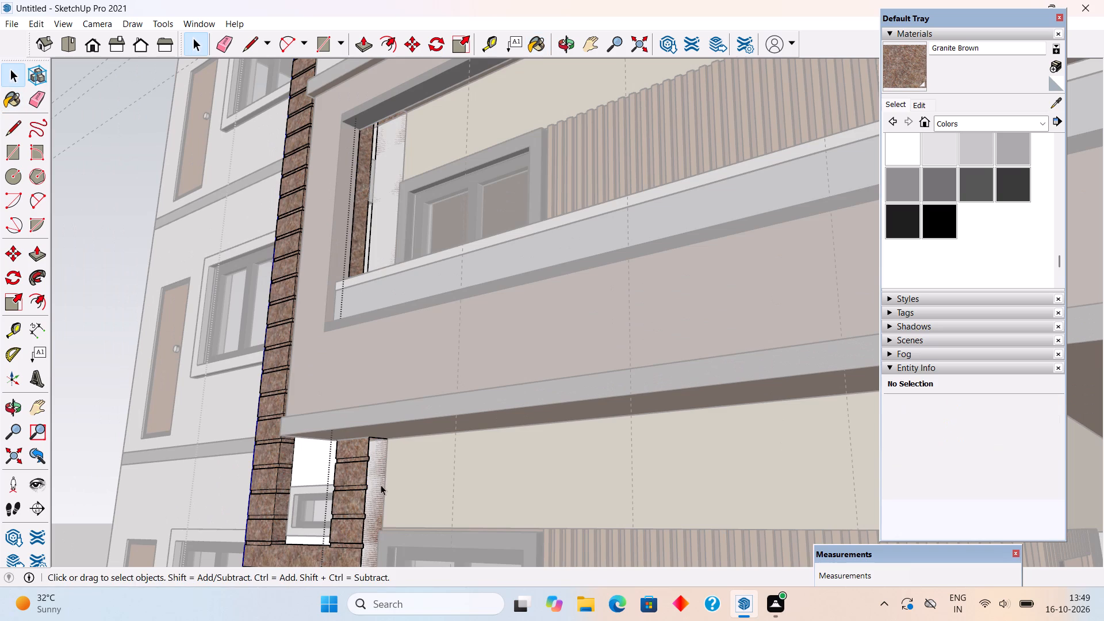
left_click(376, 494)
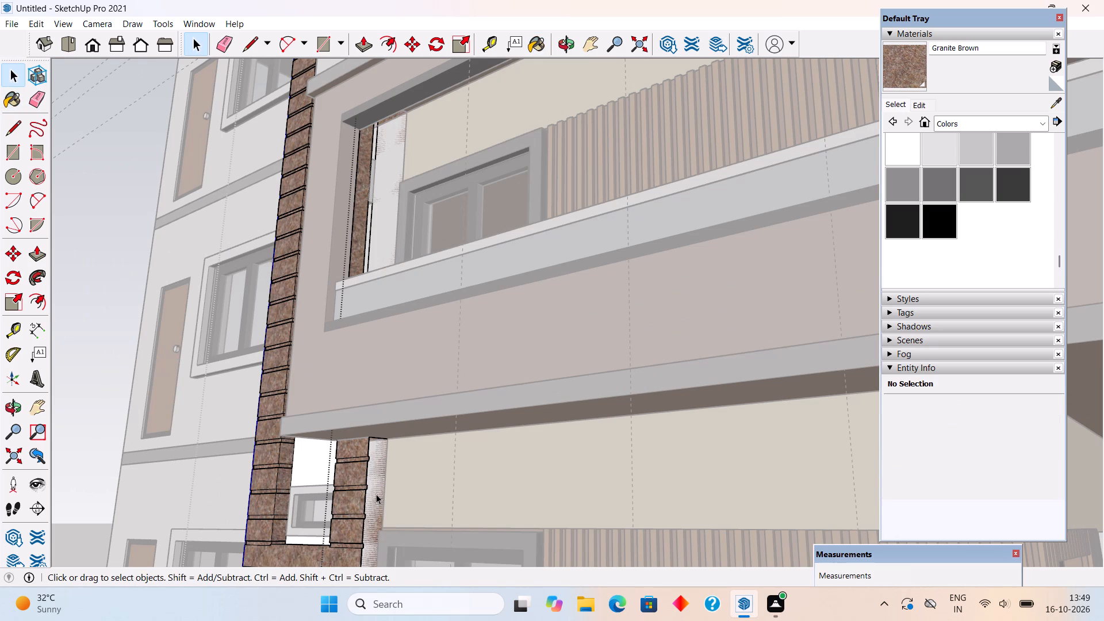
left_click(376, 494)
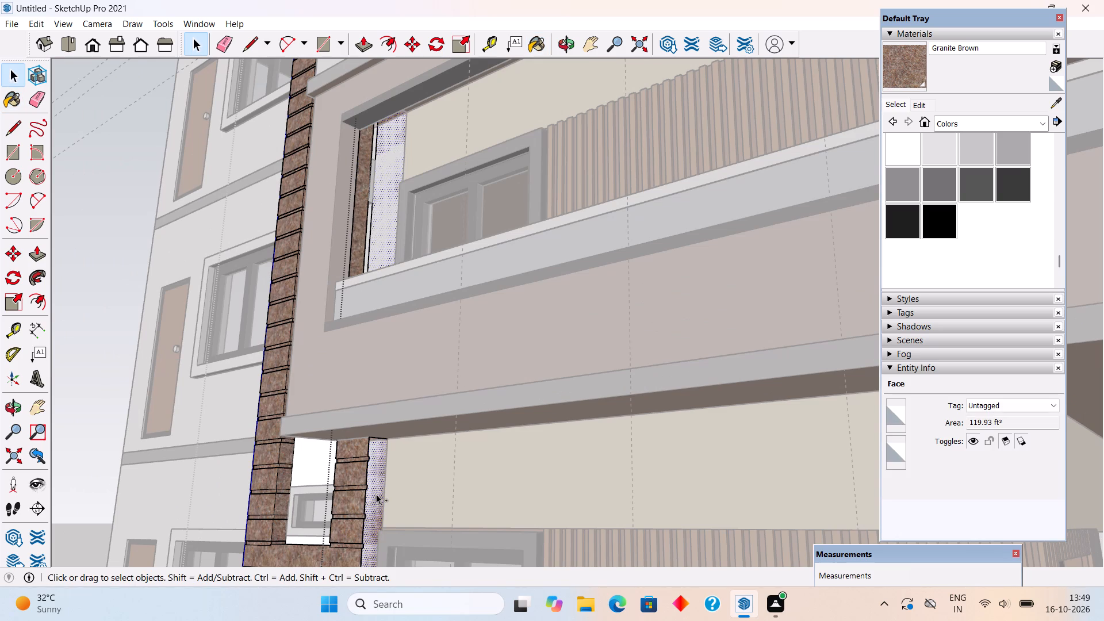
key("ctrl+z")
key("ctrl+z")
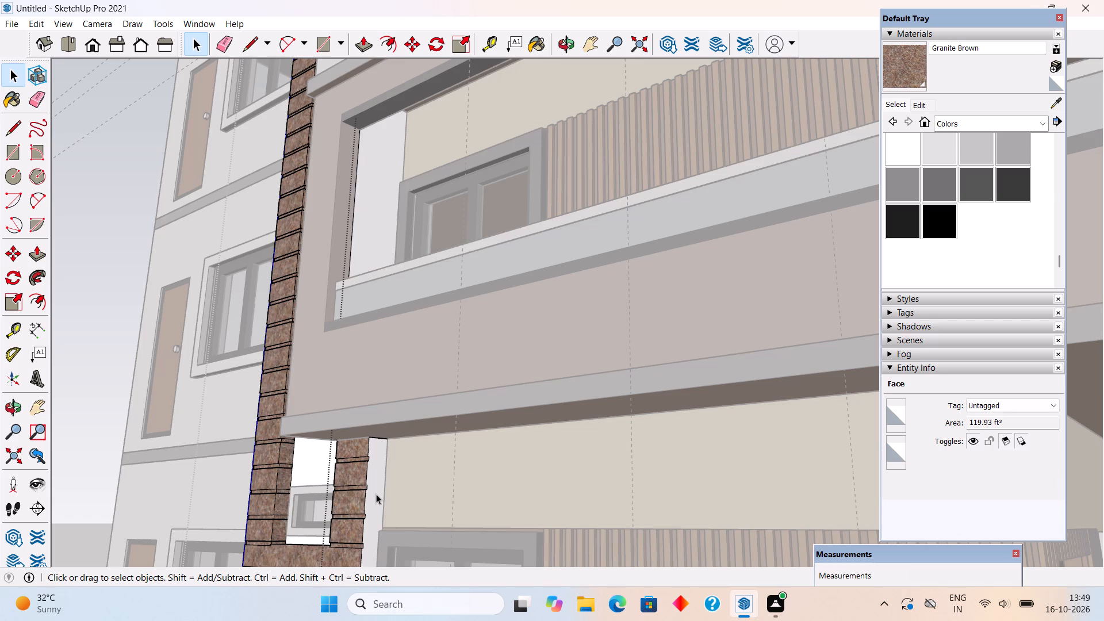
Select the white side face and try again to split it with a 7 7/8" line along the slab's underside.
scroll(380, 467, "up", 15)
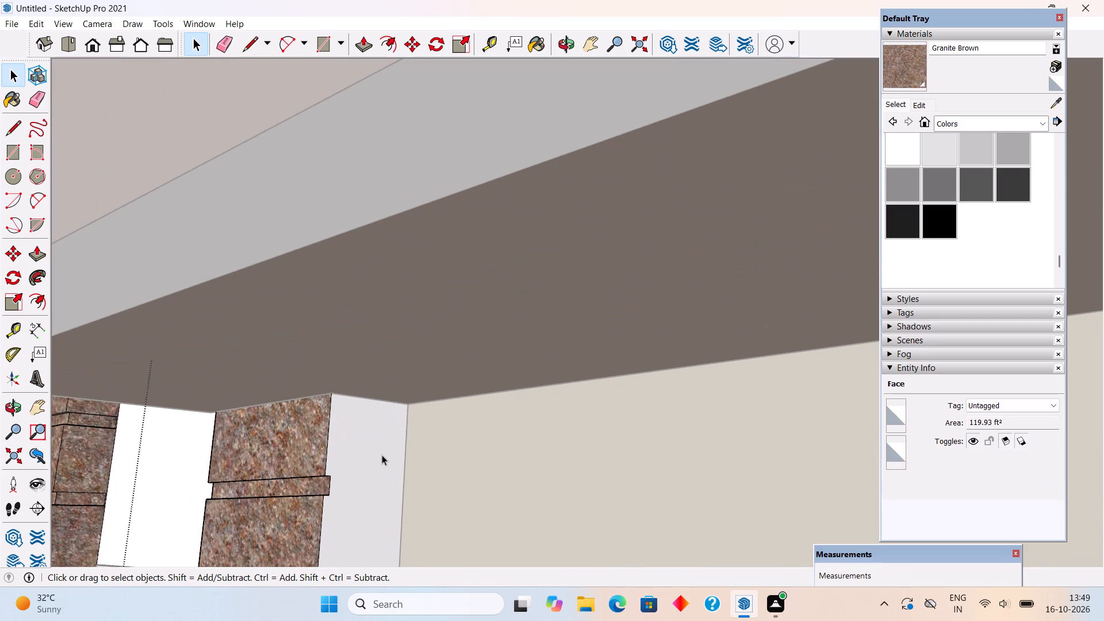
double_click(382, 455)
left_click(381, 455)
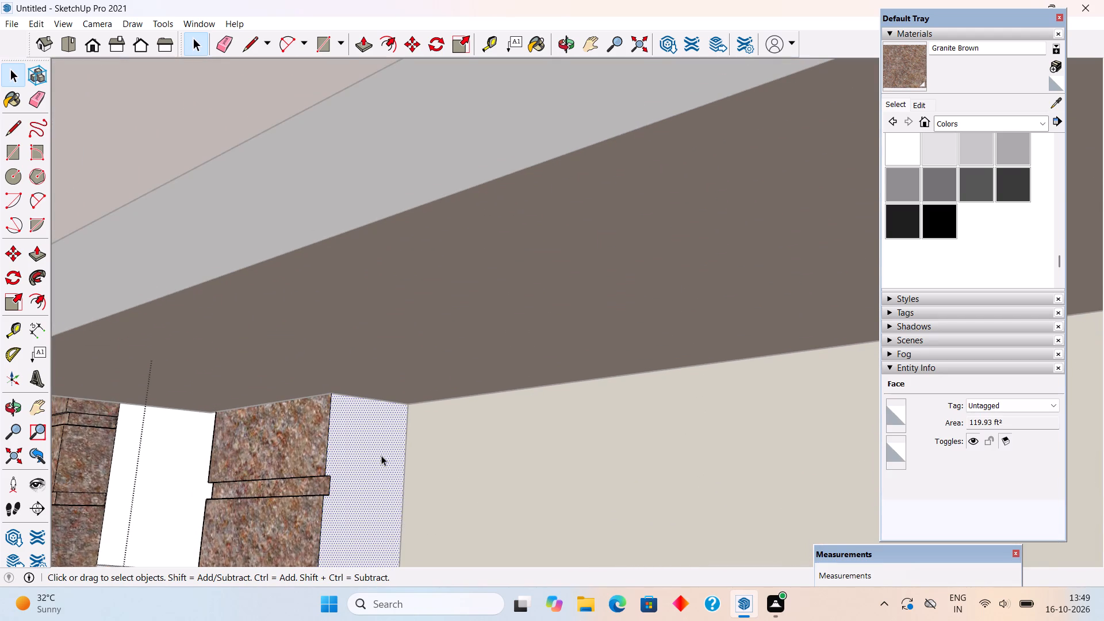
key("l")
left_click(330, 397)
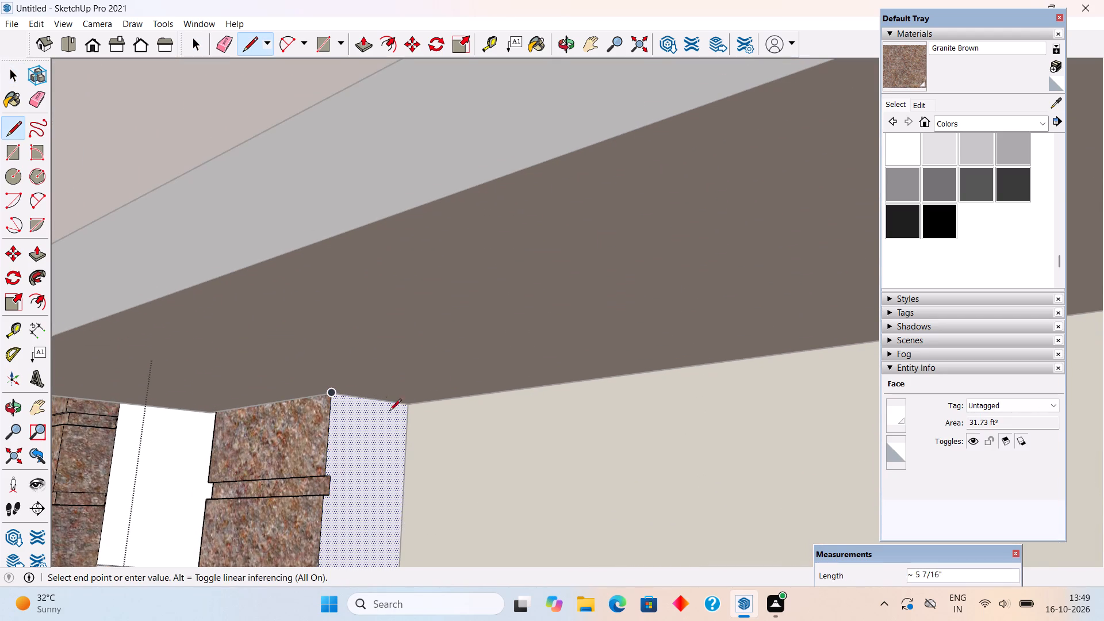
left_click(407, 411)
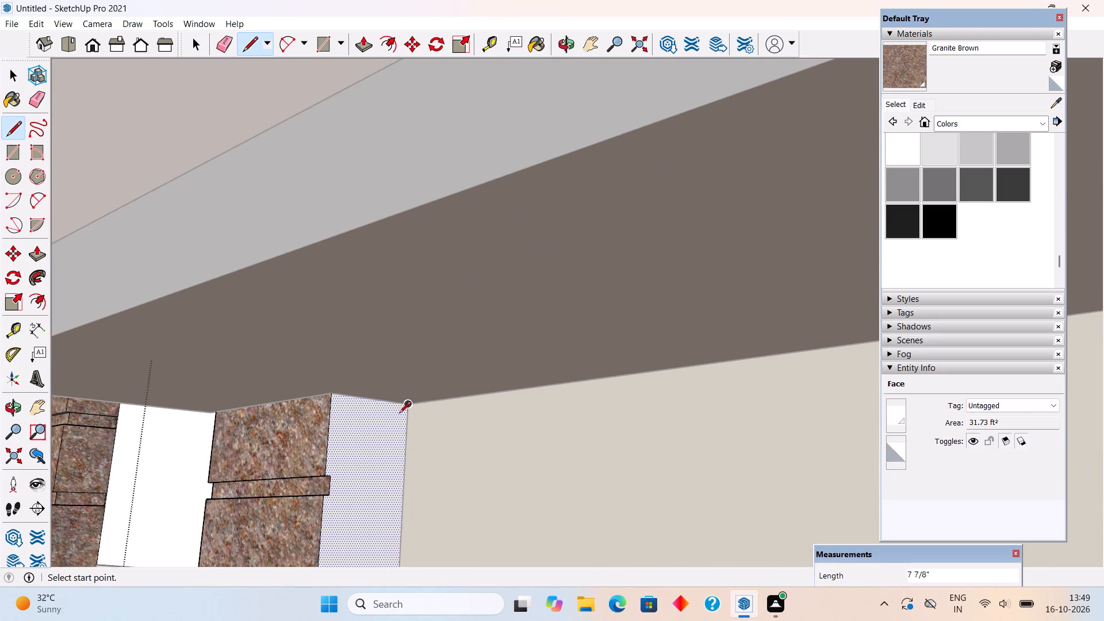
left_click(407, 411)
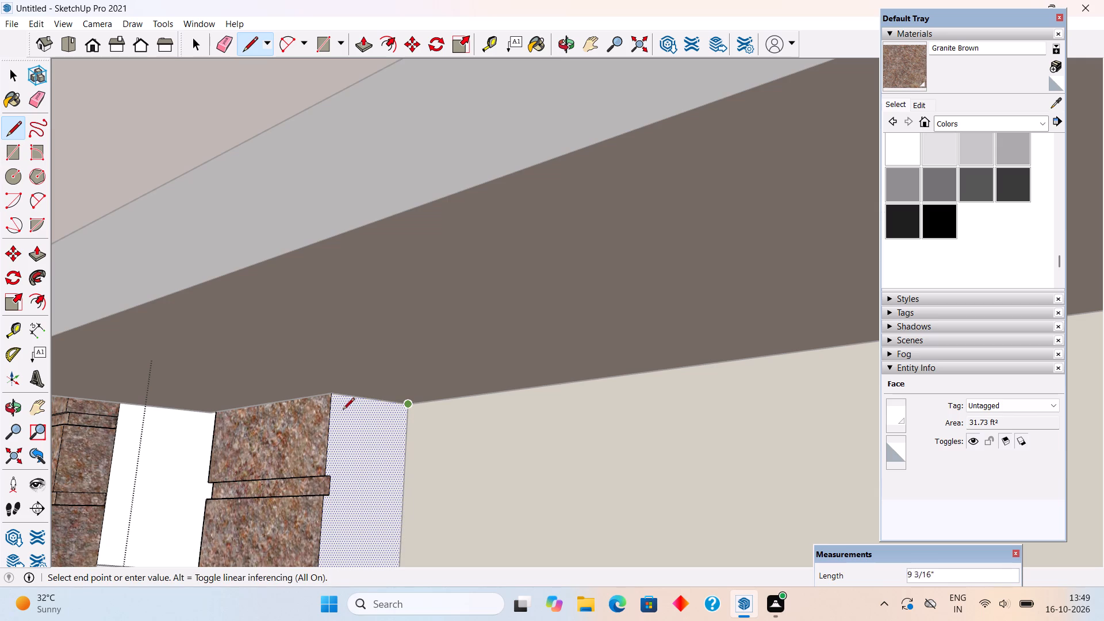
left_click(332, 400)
Draw a line about 7 7/8" long across the white side face slightly below the slab, replacing a first attempt.
scroll(344, 424, "up", 8)
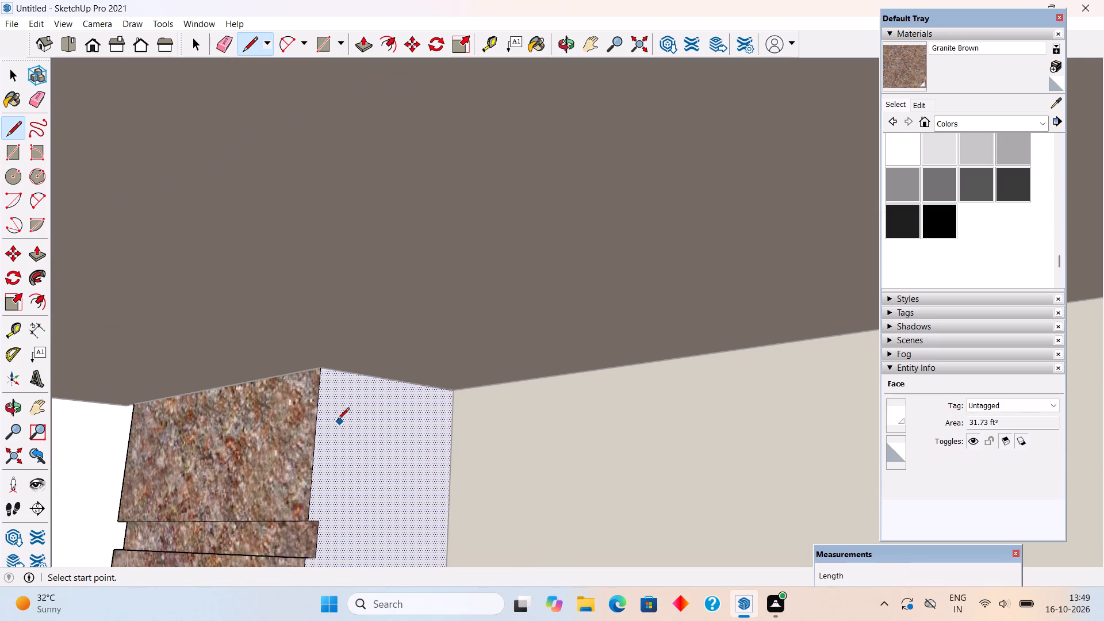
scroll(338, 420, "up", 3)
left_click(308, 359)
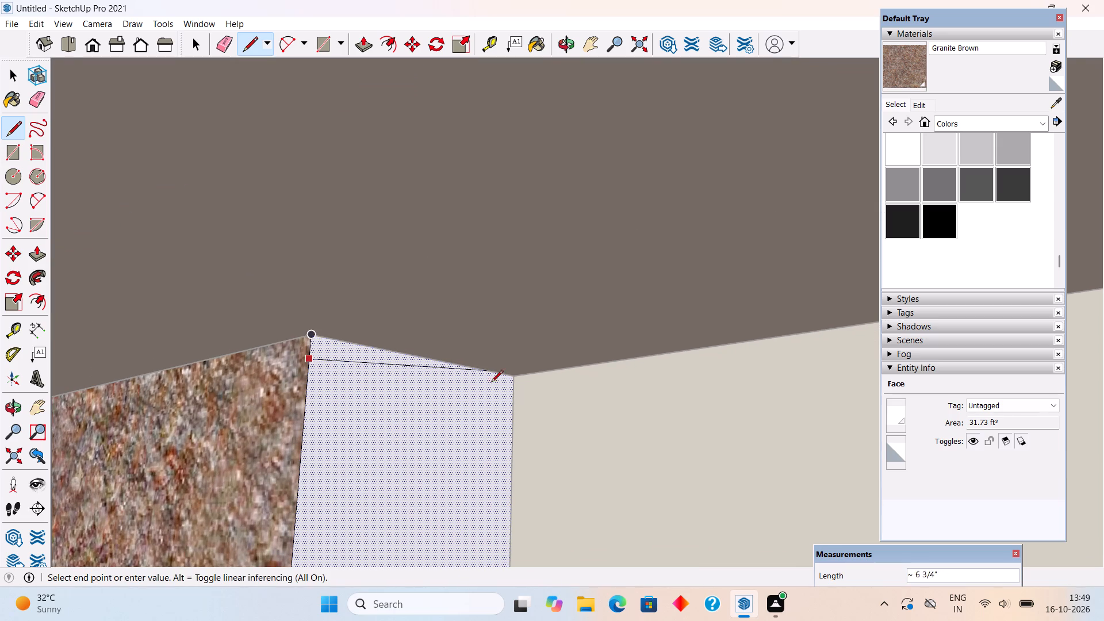
left_click(509, 395)
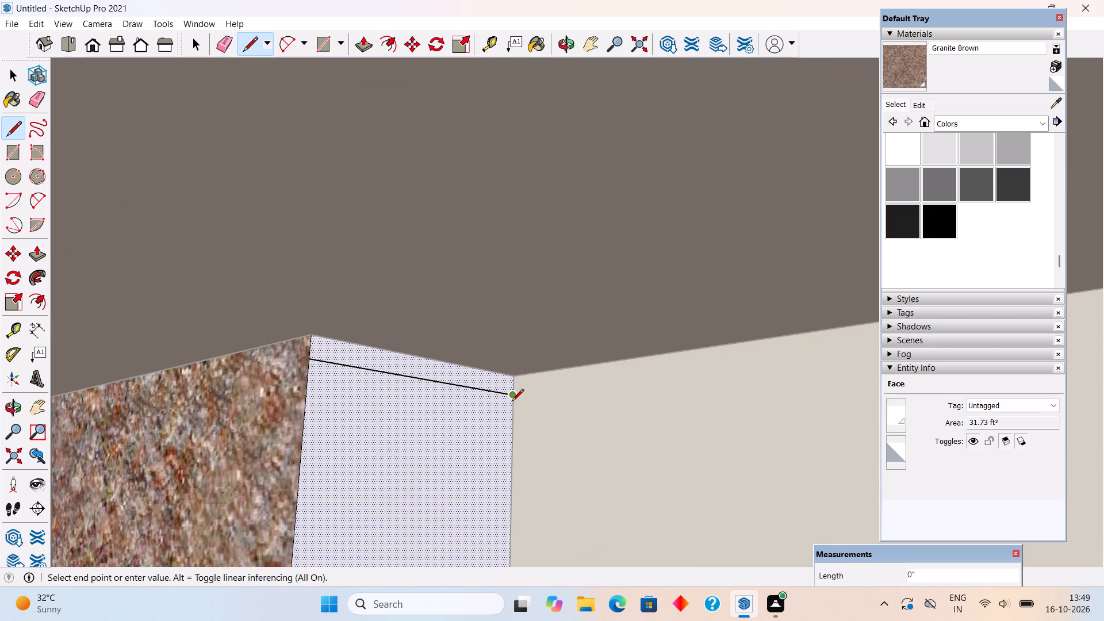
key("ctrl+z")
left_click(512, 402)
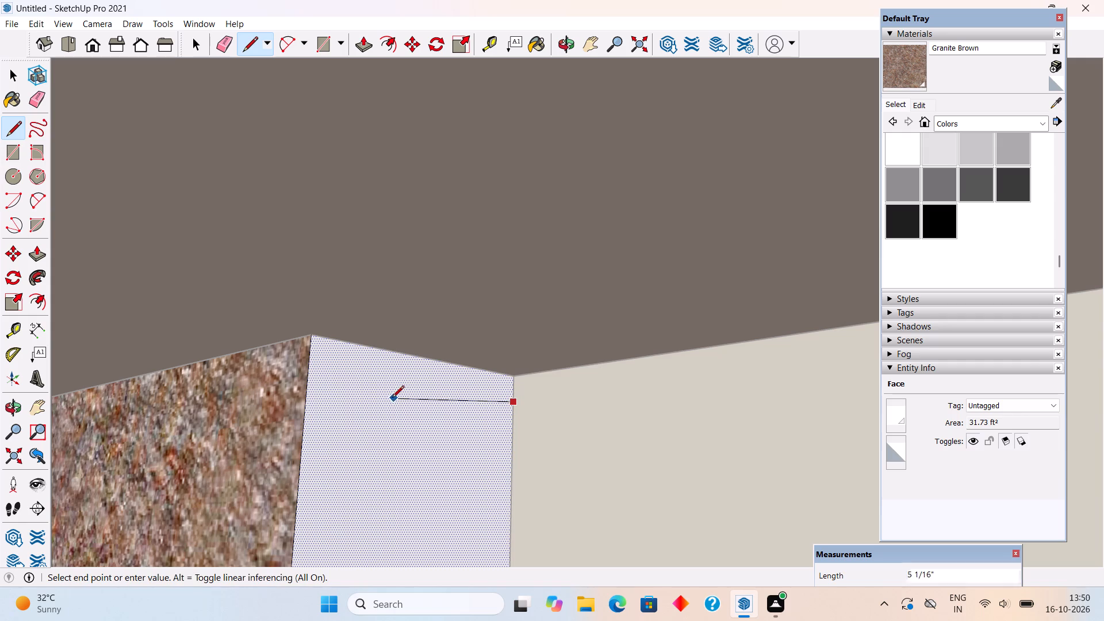
left_click(309, 361)
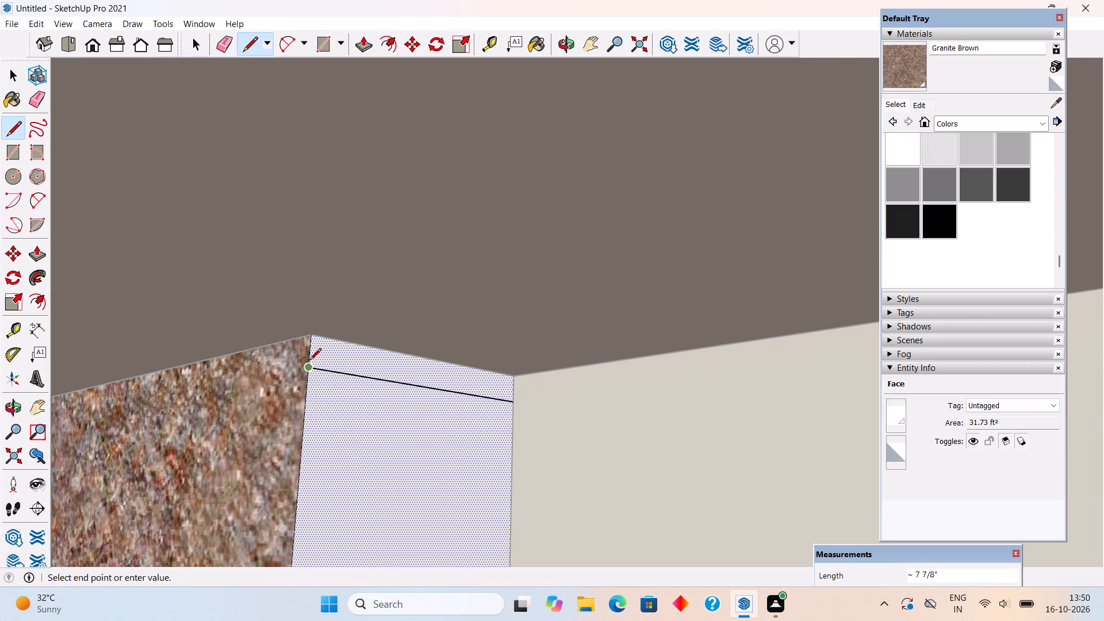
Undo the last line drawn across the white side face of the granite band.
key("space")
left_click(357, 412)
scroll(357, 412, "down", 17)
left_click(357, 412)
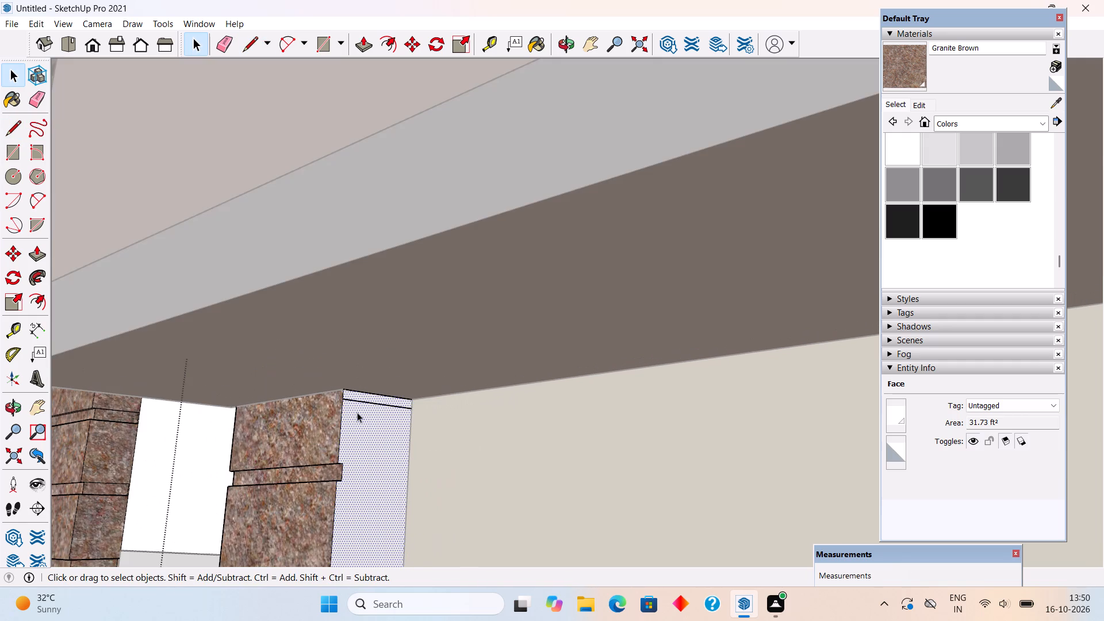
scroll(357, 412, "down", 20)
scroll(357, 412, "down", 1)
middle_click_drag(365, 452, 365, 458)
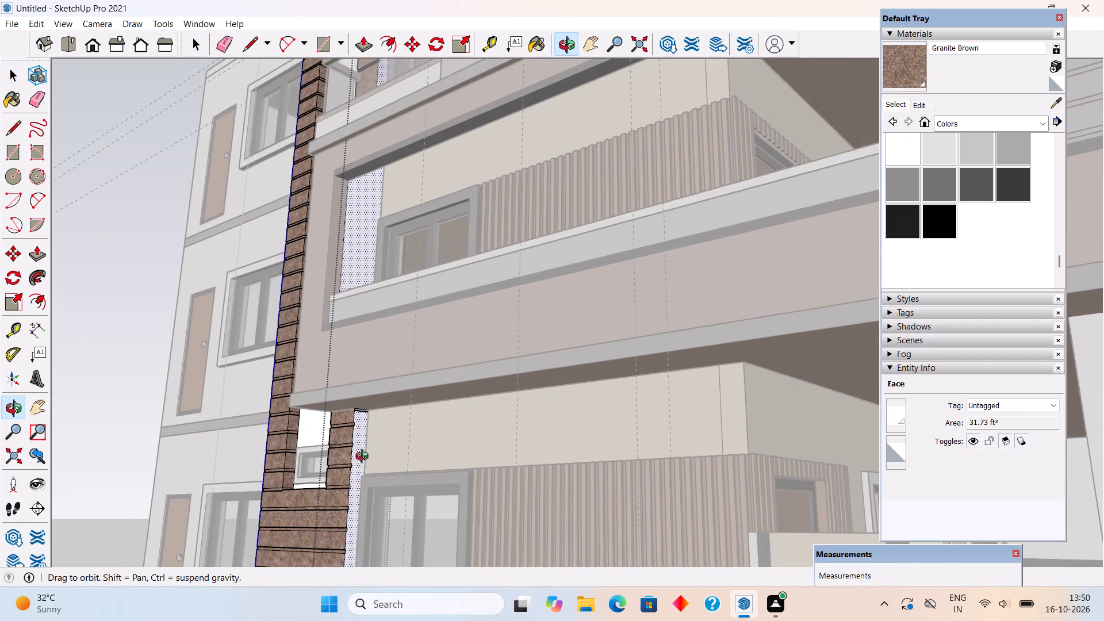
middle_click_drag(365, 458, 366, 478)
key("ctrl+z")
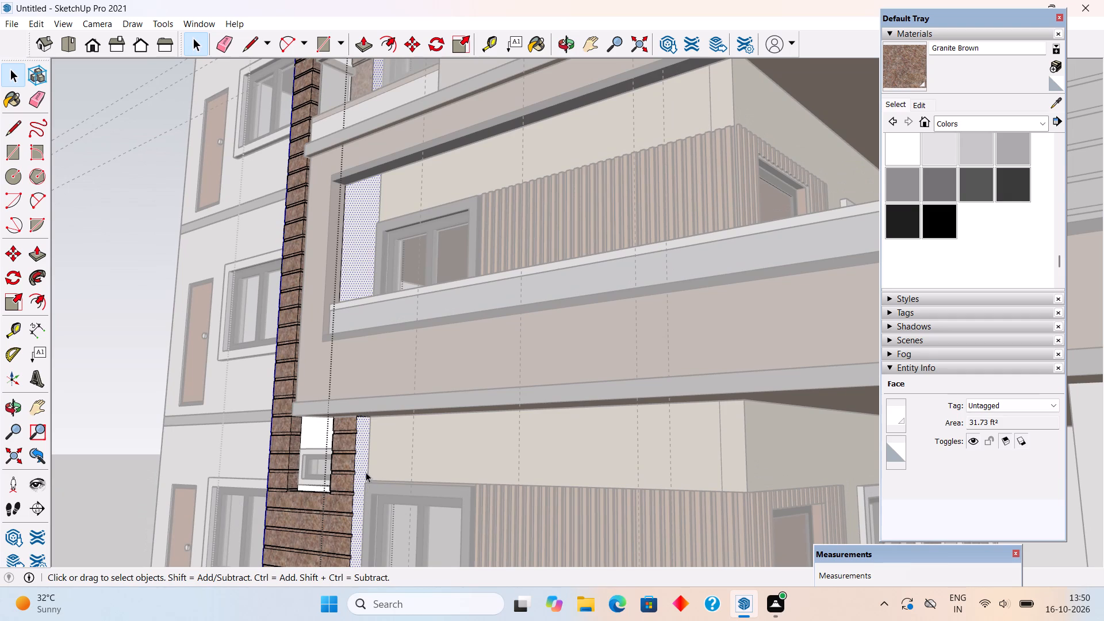
Select all of the band's connected geometry and paint it Granite Brown, including its white side face, and close the group.
triple_click(366, 472)
left_click(366, 472)
scroll(360, 450, "up", 4)
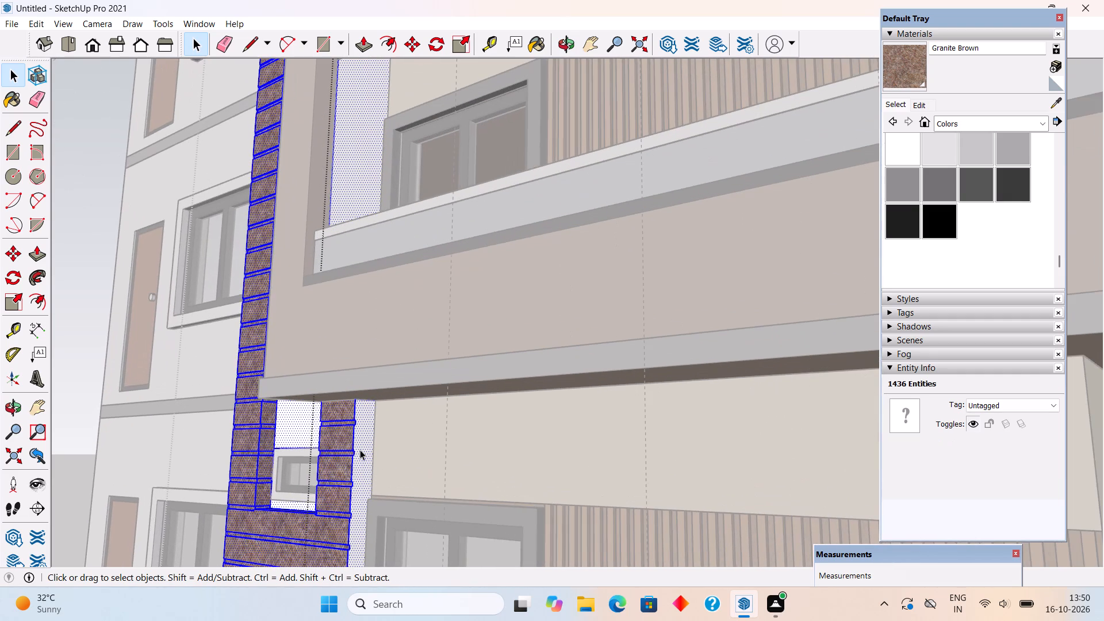
scroll(360, 450, "down", 4)
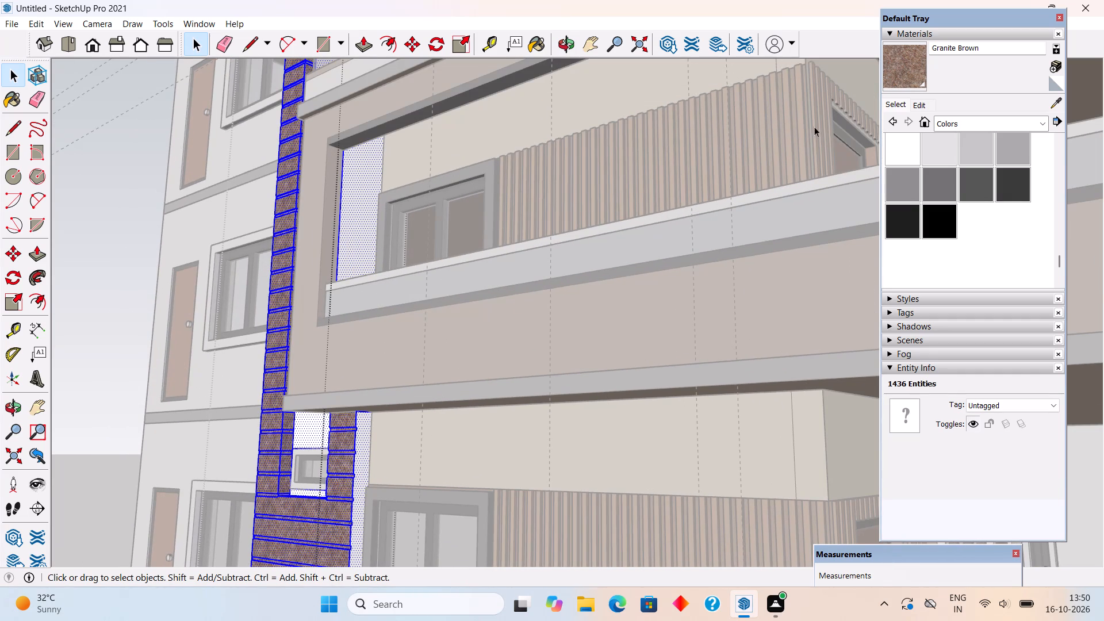
left_click(921, 71)
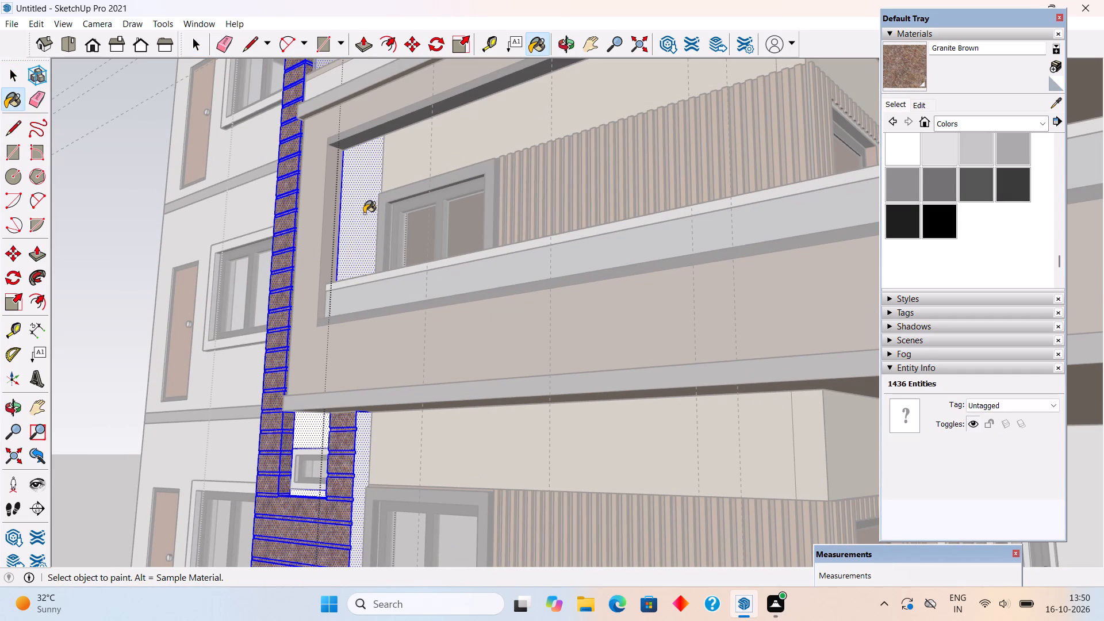
left_click(364, 213)
key("space")
scroll(364, 213, "down", 9)
left_click(184, 231)
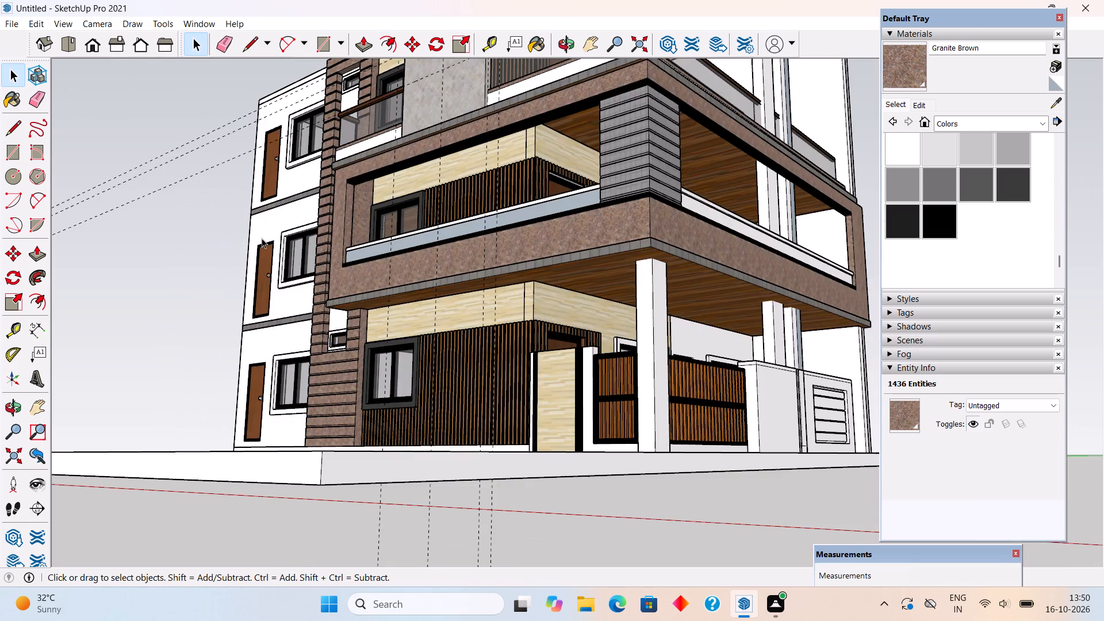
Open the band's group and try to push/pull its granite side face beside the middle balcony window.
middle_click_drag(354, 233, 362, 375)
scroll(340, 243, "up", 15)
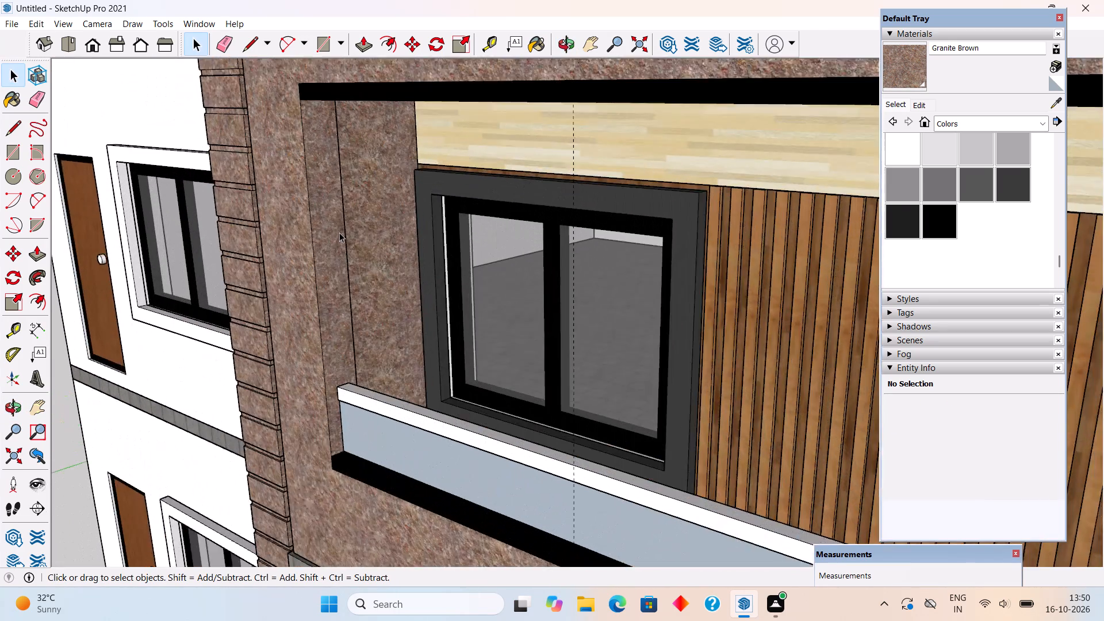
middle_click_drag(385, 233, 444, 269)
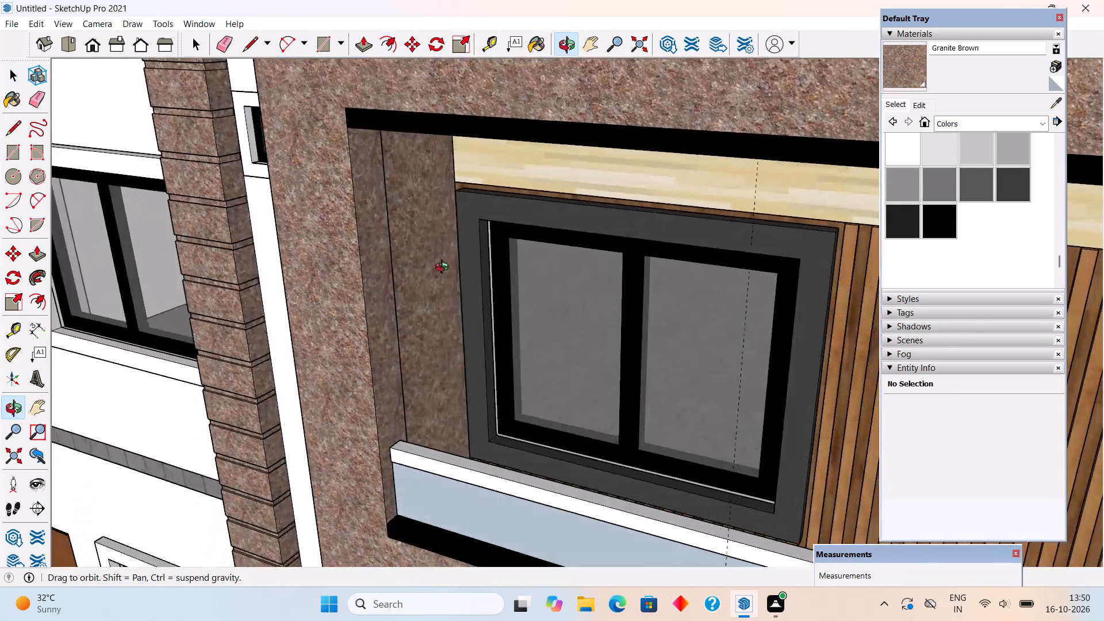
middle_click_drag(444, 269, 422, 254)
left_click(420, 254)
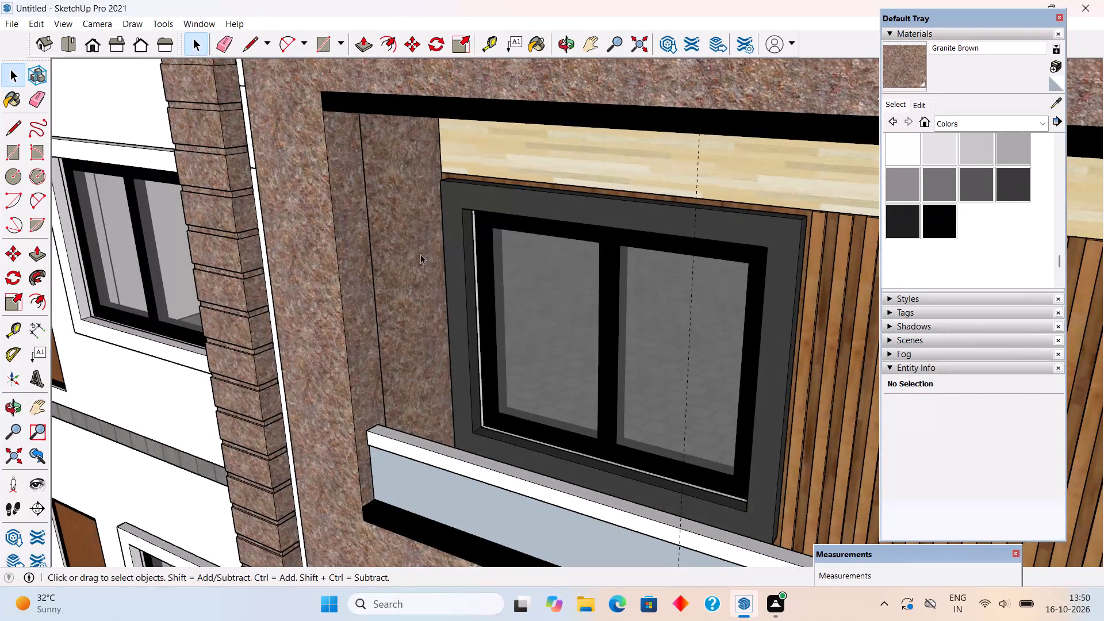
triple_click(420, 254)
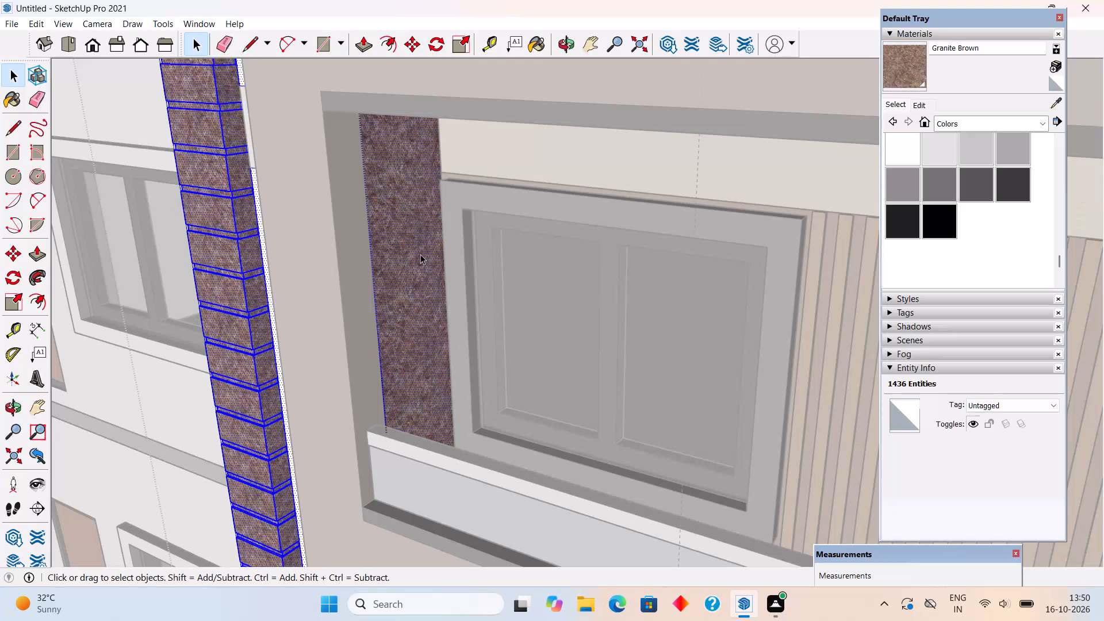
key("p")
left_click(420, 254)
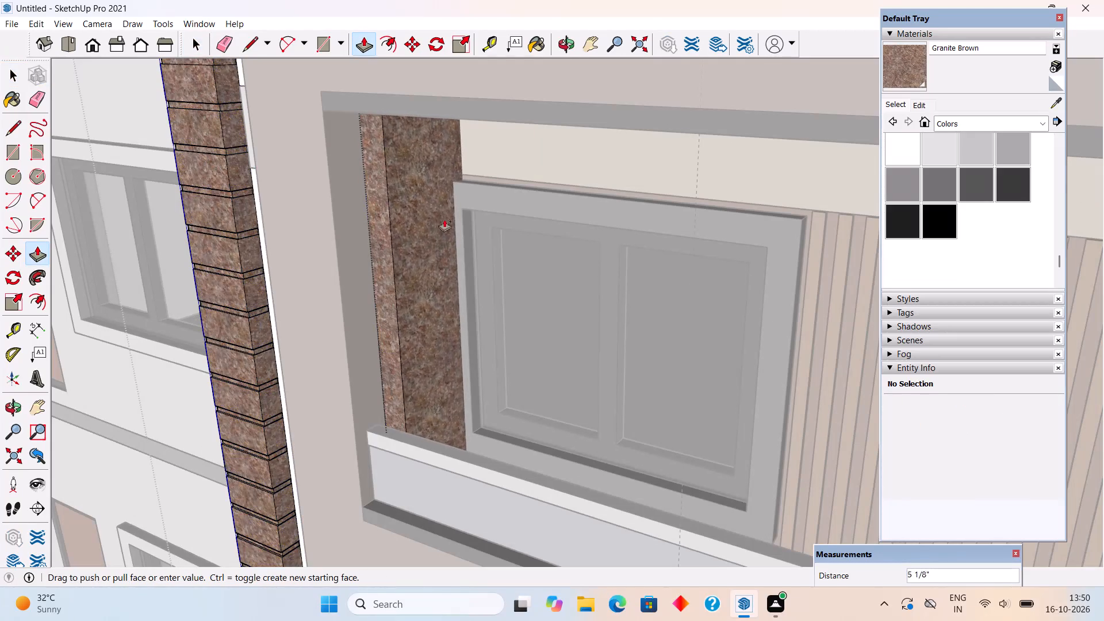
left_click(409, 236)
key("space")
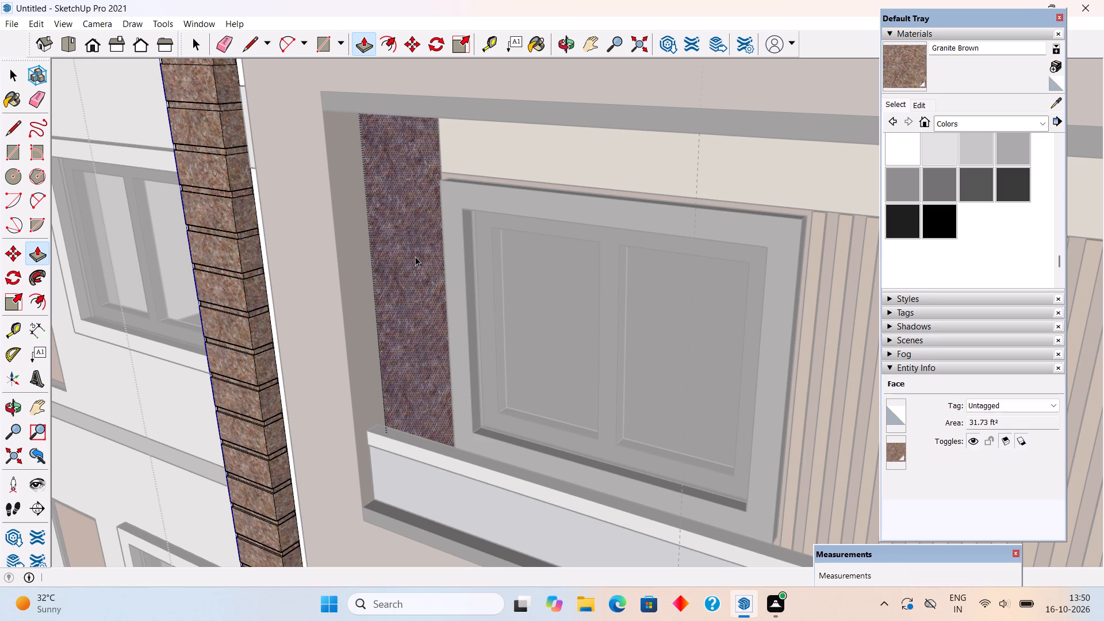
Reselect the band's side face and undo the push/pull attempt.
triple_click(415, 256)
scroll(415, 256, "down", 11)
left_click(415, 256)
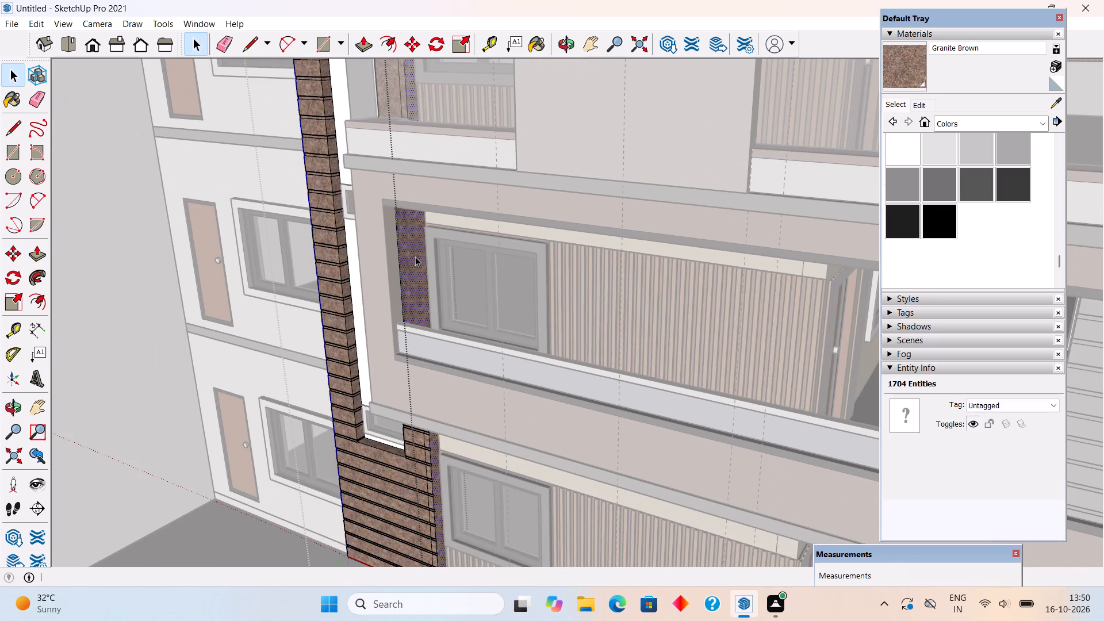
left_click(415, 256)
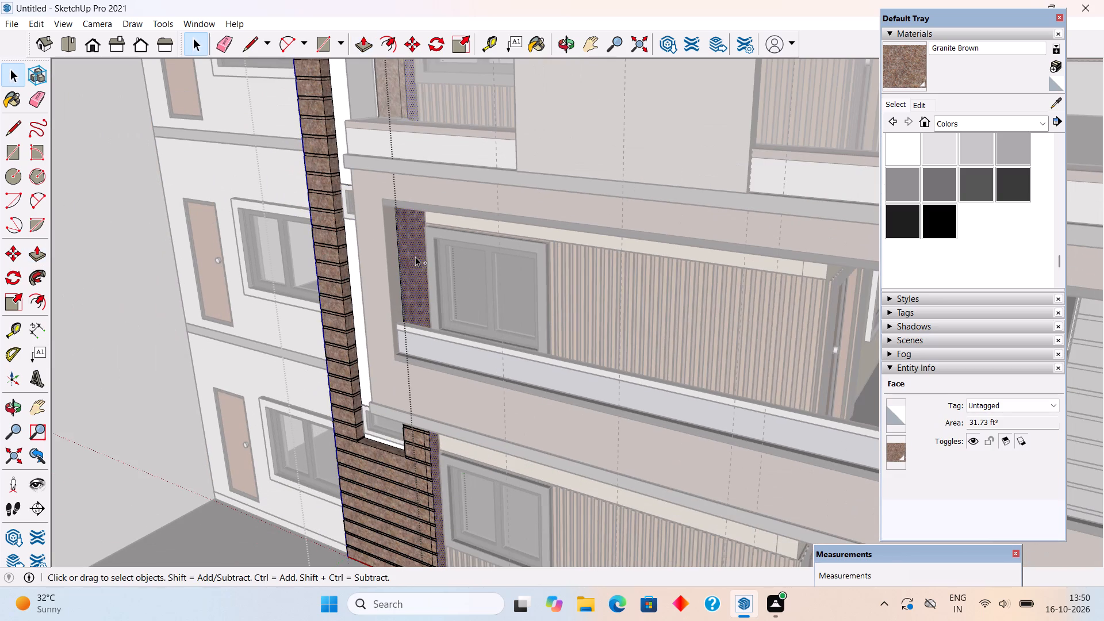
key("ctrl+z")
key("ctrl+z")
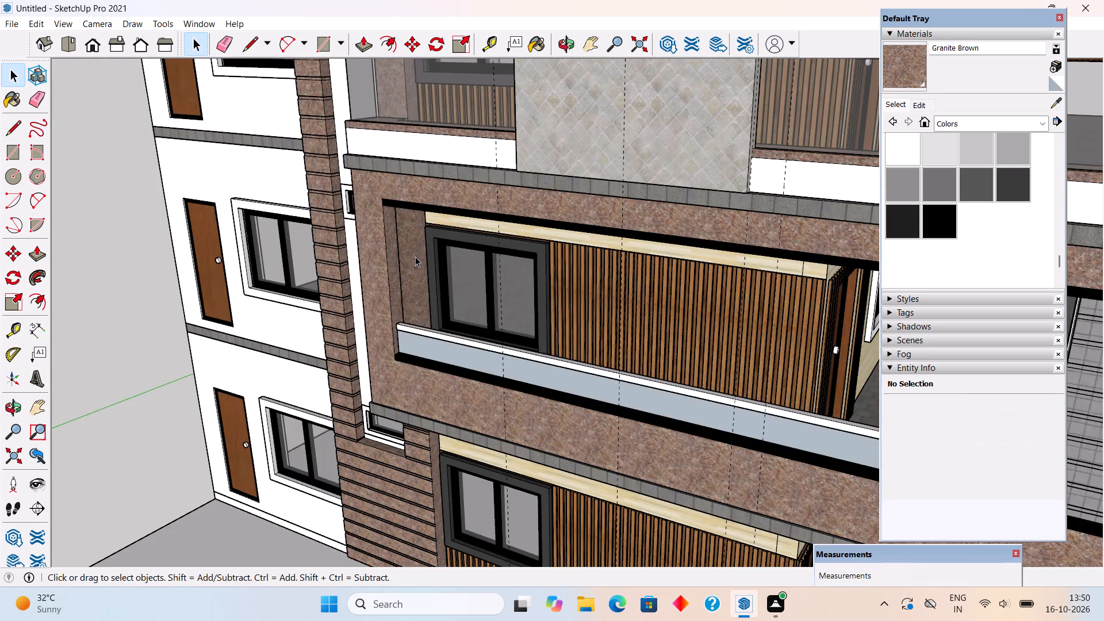
Draw a rectangle about 1 3/16" by 1 3/4" on the wood strip between the granite side face and the middle-floor window frame.
middle_click_drag(453, 291, 551, 195)
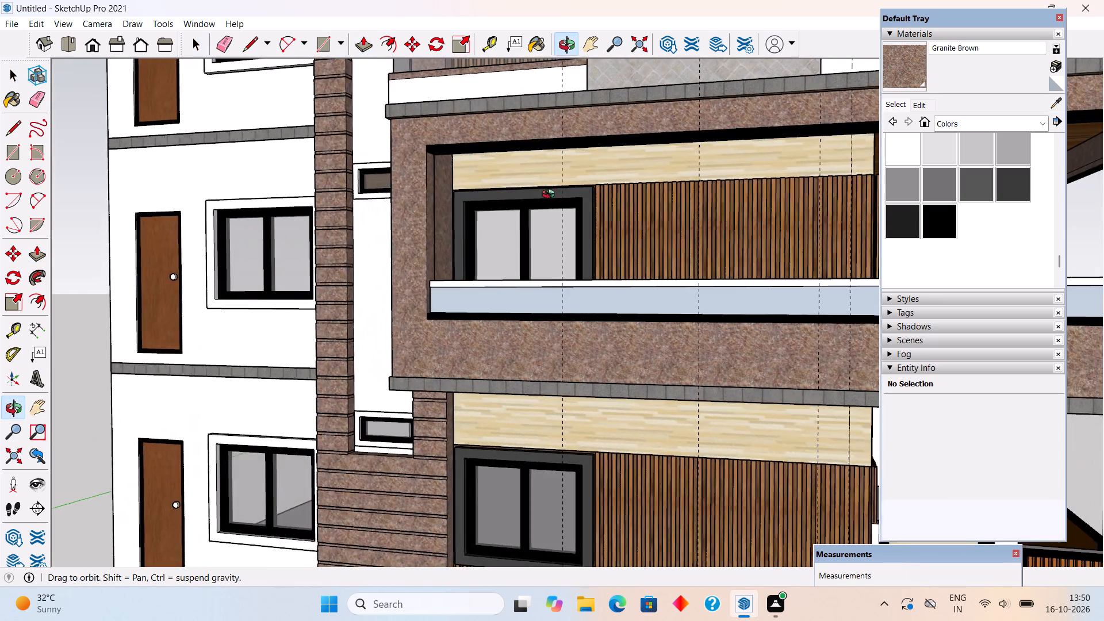
middle_click_drag(551, 195, 603, 264)
scroll(479, 274, "up", 8)
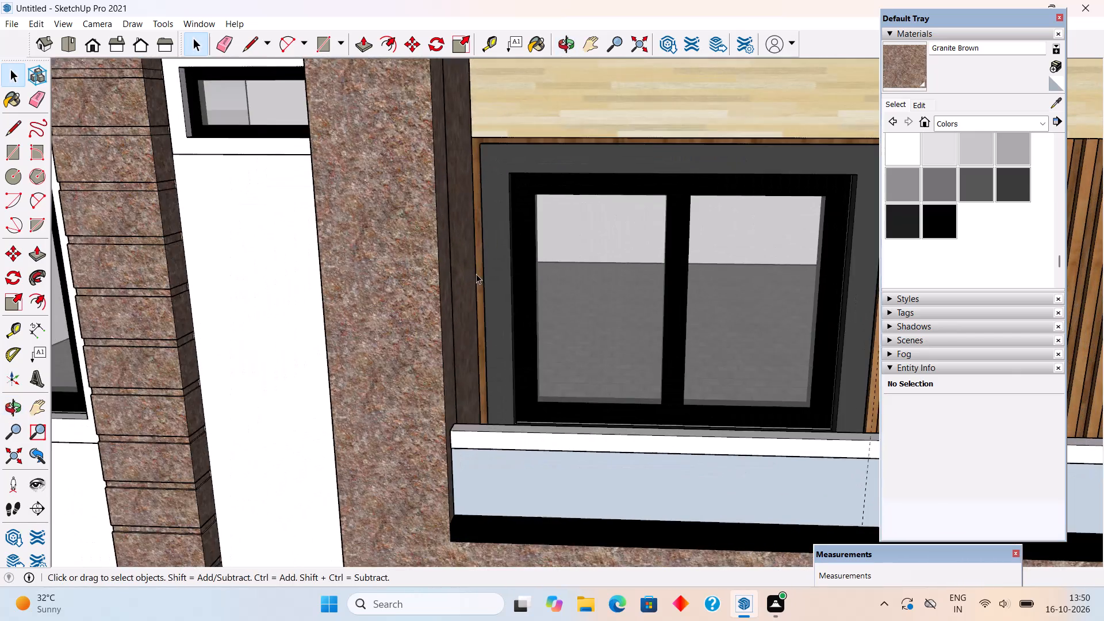
scroll(476, 274, "up", 4)
middle_click_drag(460, 218, 500, 244)
scroll(477, 178, "up", 5)
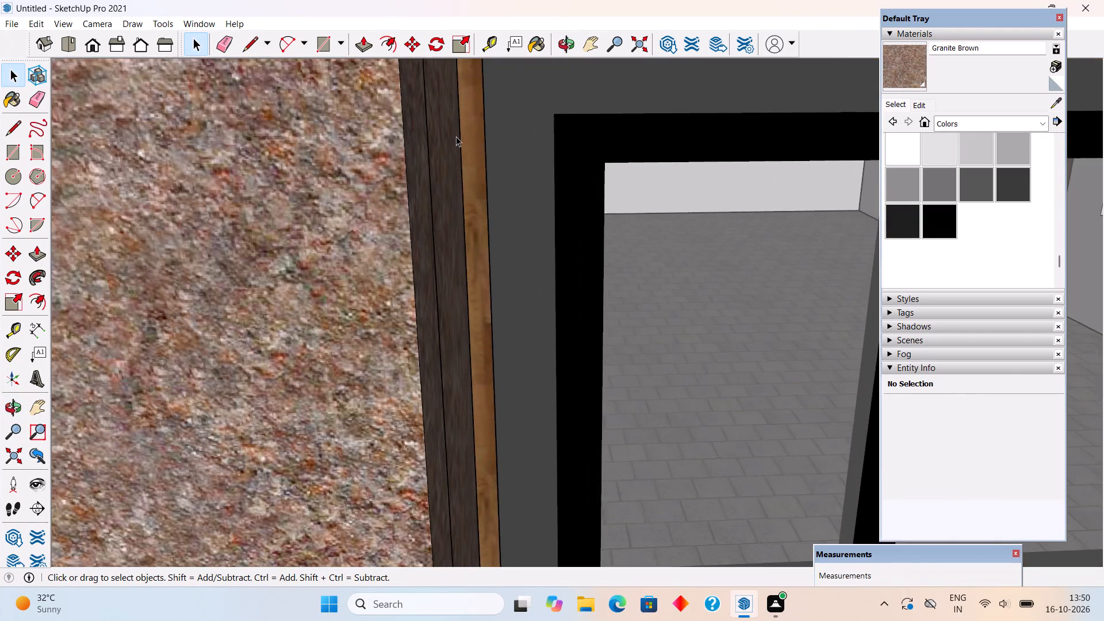
scroll(456, 148, "down", 4)
middle_click_drag(485, 269, 461, 323)
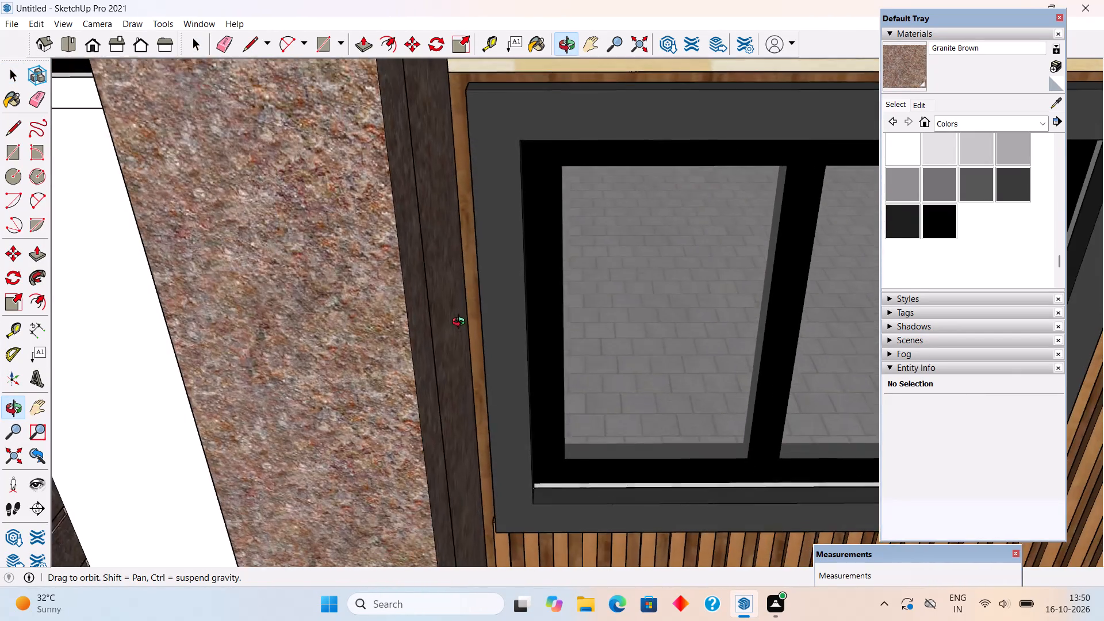
middle_click_drag(461, 323, 499, 313)
scroll(439, 172, "up", 4)
scroll(442, 159, "down", 8)
middle_click_drag(444, 160, 423, 213)
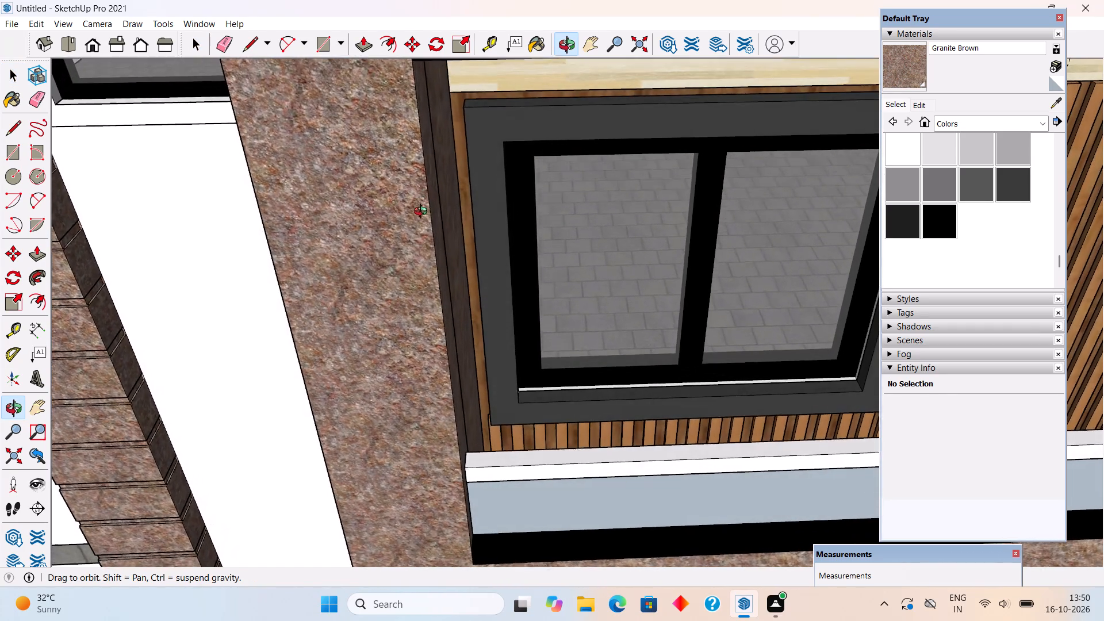
middle_click_drag(423, 213, 423, 206)
scroll(430, 109, "up", 14)
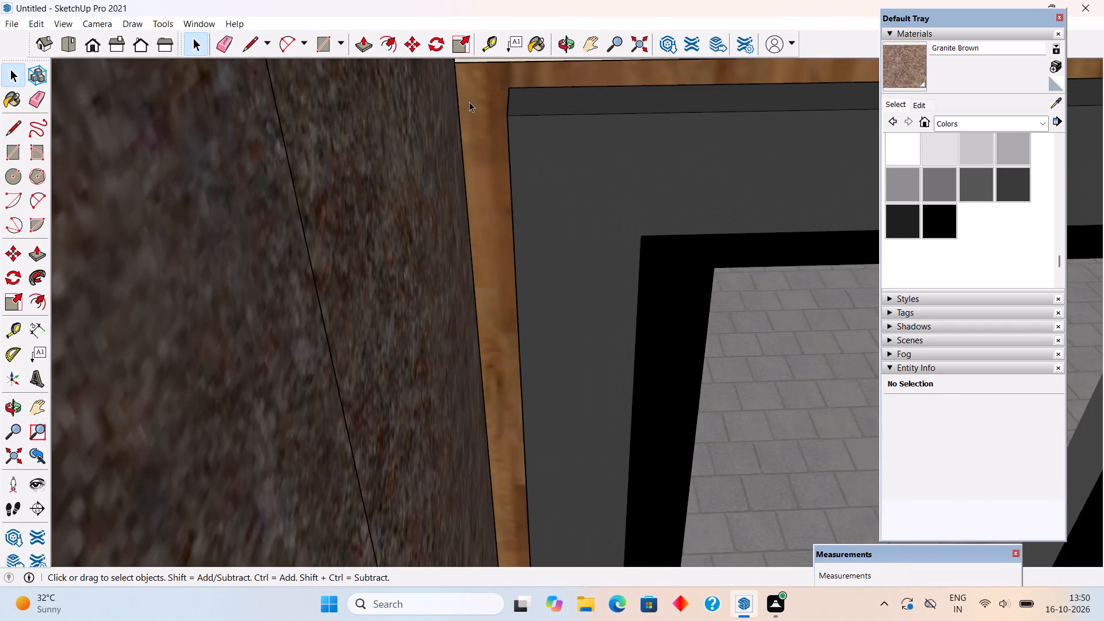
key("r")
left_click(458, 91)
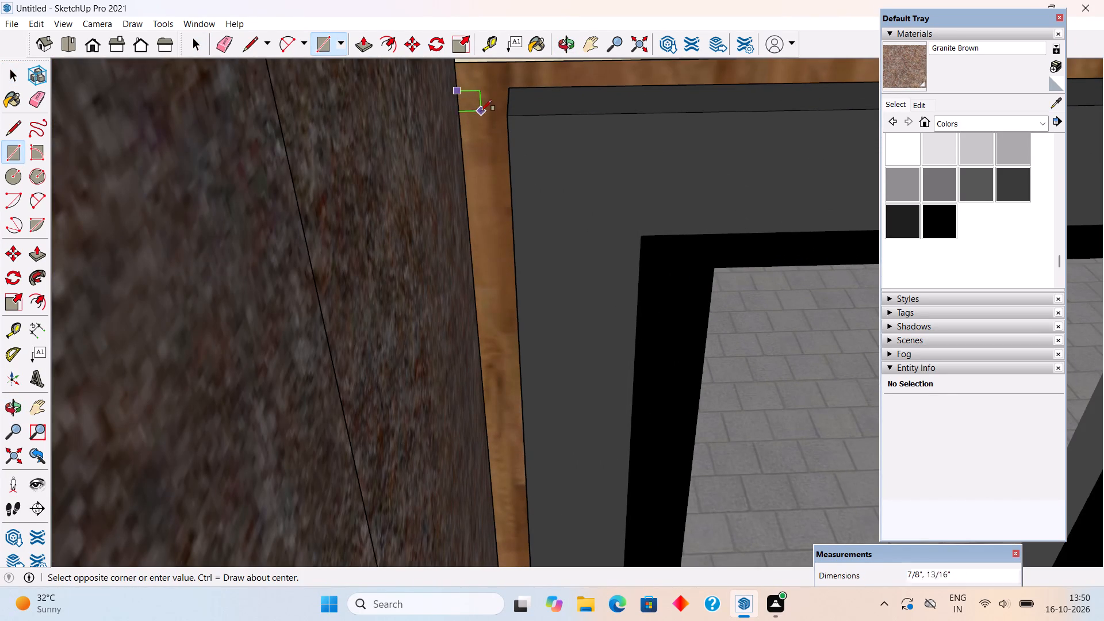
left_click(490, 134)
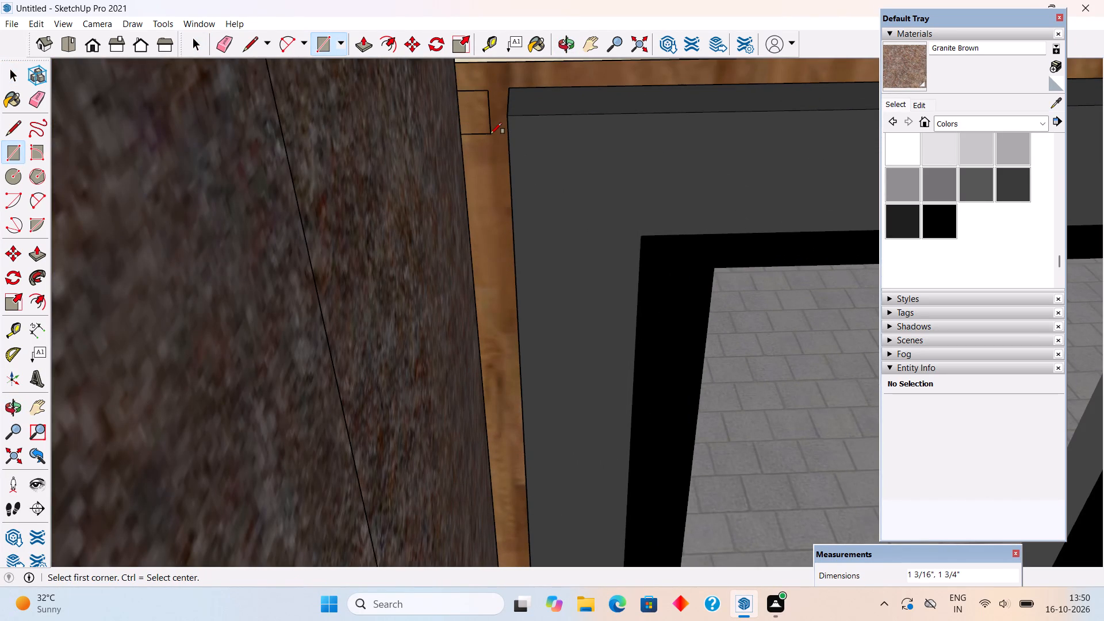
Pull the small rectangle outward about 1 5/16", and extend its front face a further 1' 7 9/16" along the granite side face.
key("p")
left_click(473, 118)
left_click(465, 130)
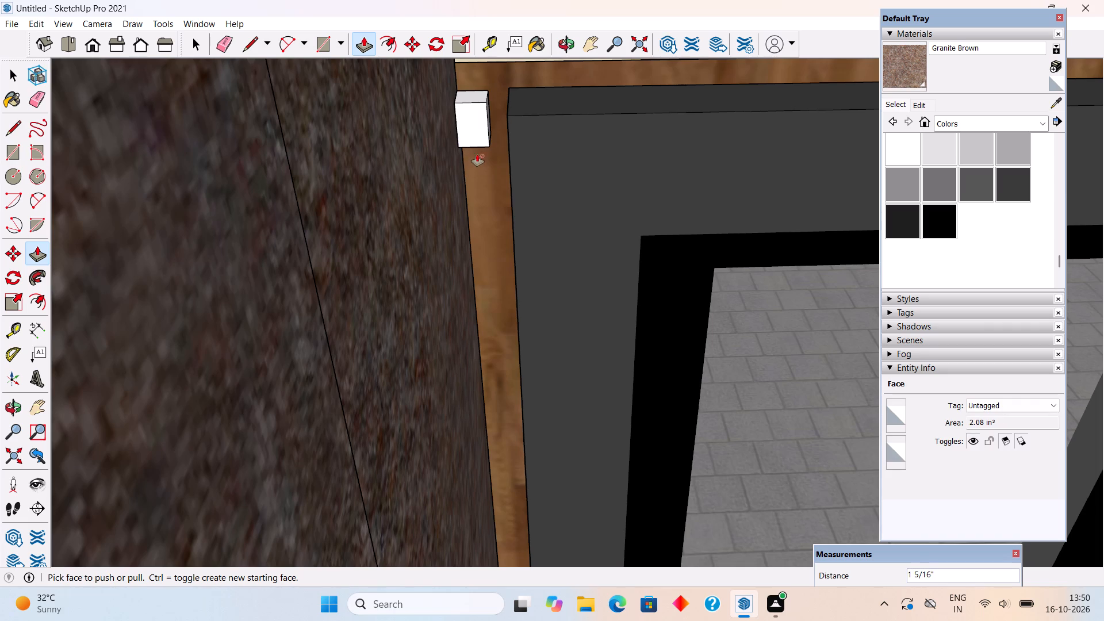
left_click(463, 129)
scroll(395, 188, "down", 8)
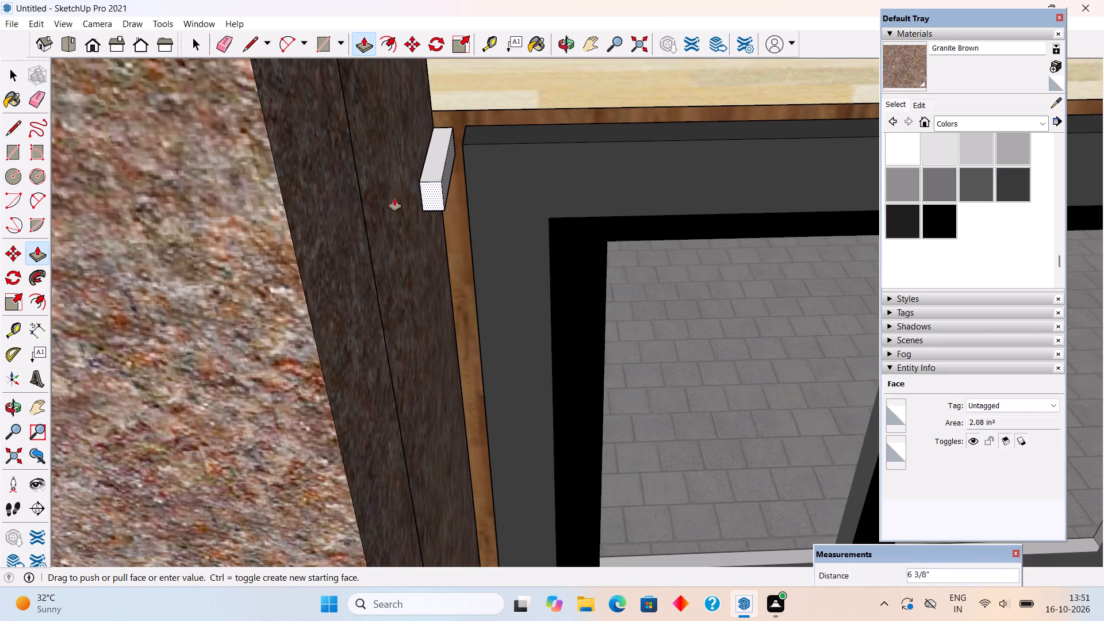
left_click(374, 277)
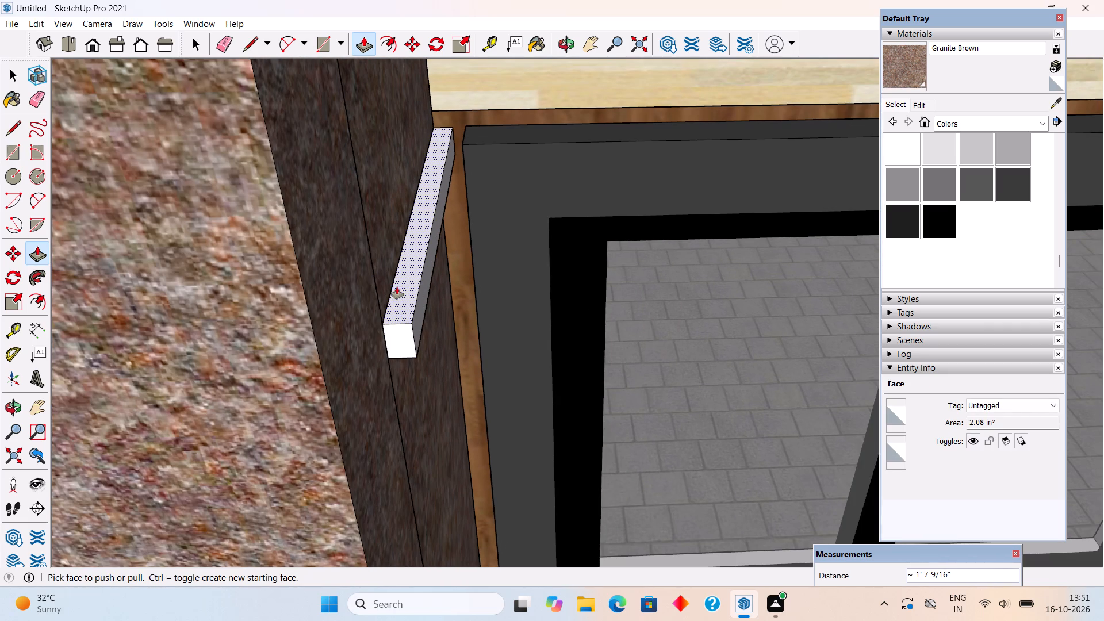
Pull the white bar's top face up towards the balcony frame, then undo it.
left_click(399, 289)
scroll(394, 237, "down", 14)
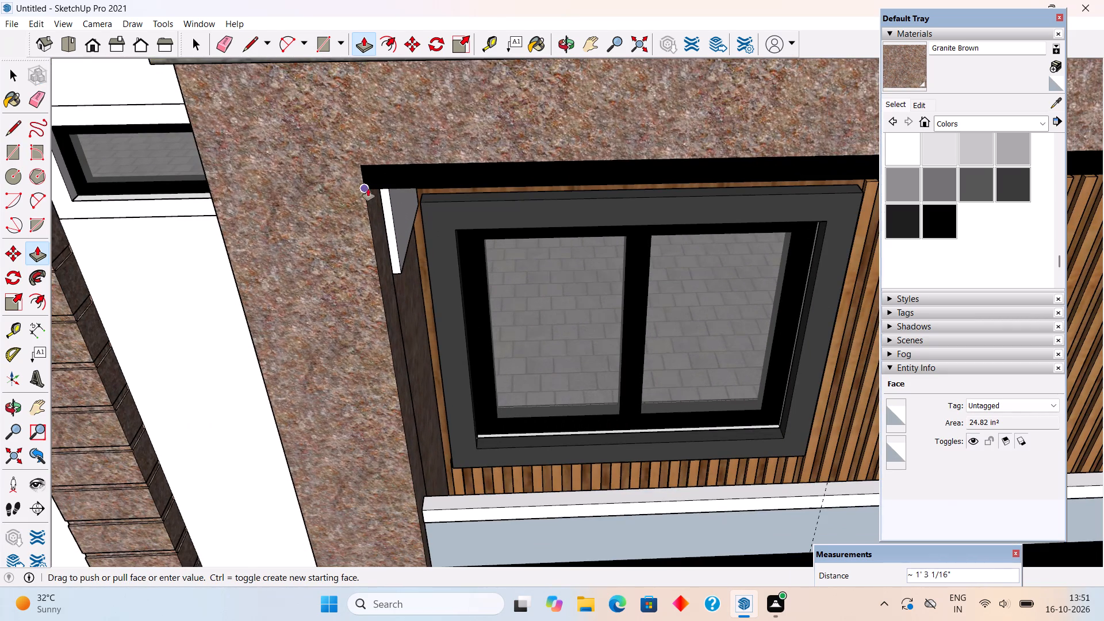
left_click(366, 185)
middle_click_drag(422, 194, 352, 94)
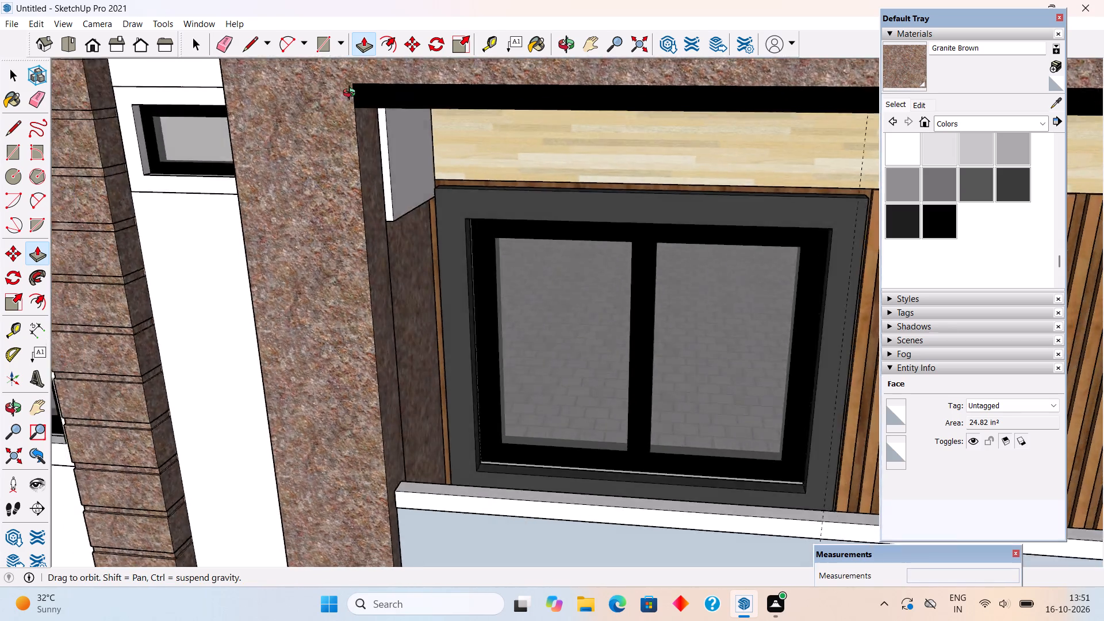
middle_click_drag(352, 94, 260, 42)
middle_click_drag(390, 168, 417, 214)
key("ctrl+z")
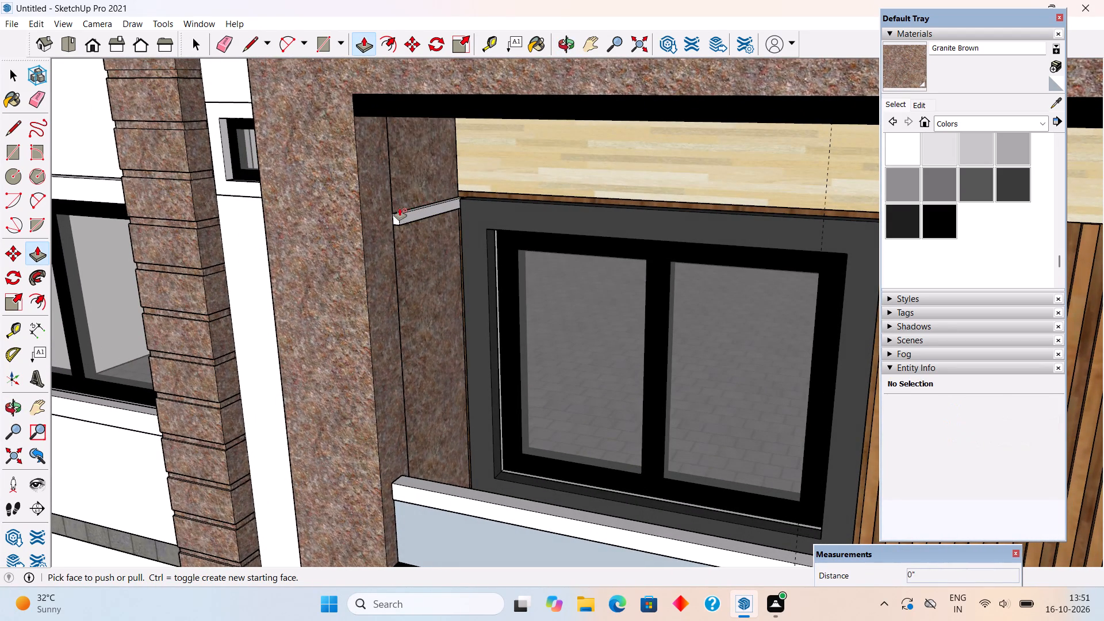
Pull the white bar's top face up 2' 3 3/4", using the balcony frame above as reference.
scroll(400, 208, "up", 4)
middle_click_drag(415, 248, 443, 330)
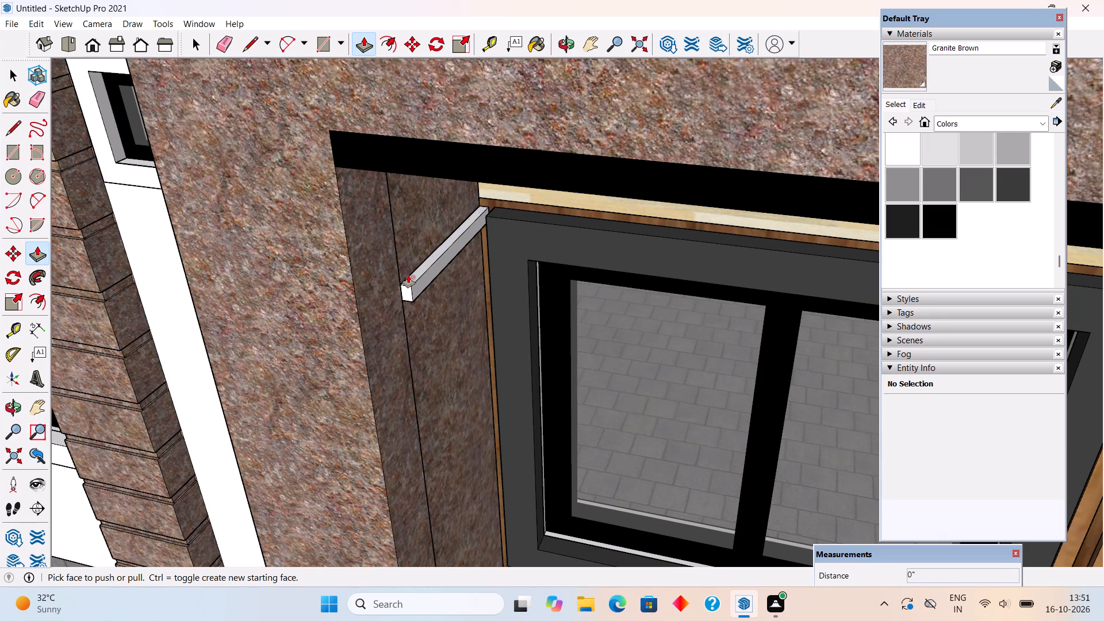
left_click(412, 278)
scroll(412, 278, "down", 9)
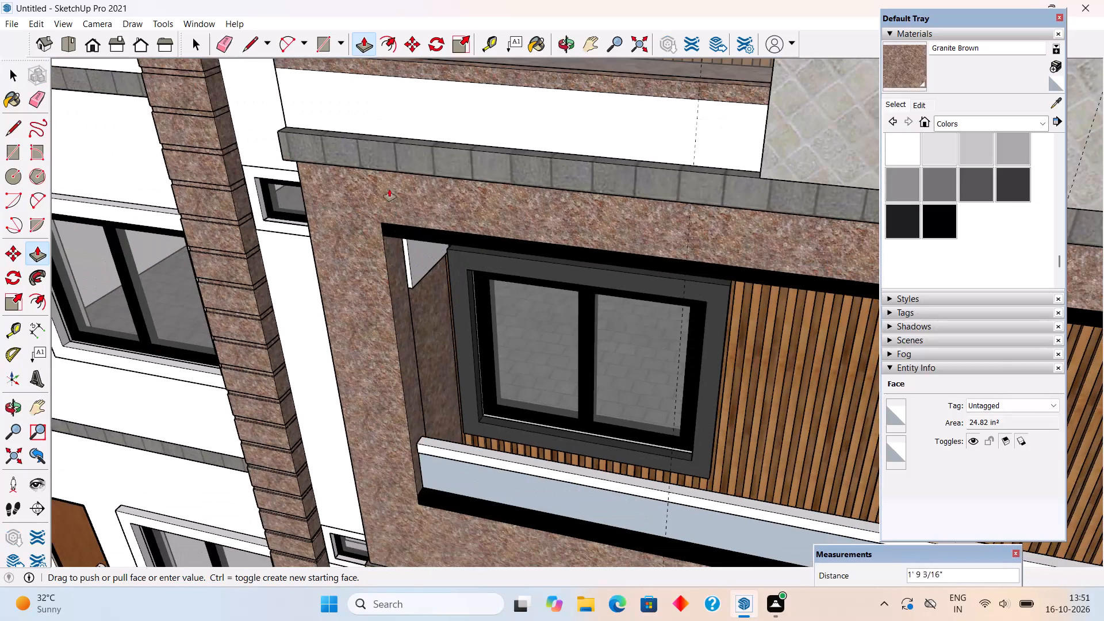
scroll(389, 185, "down", 8)
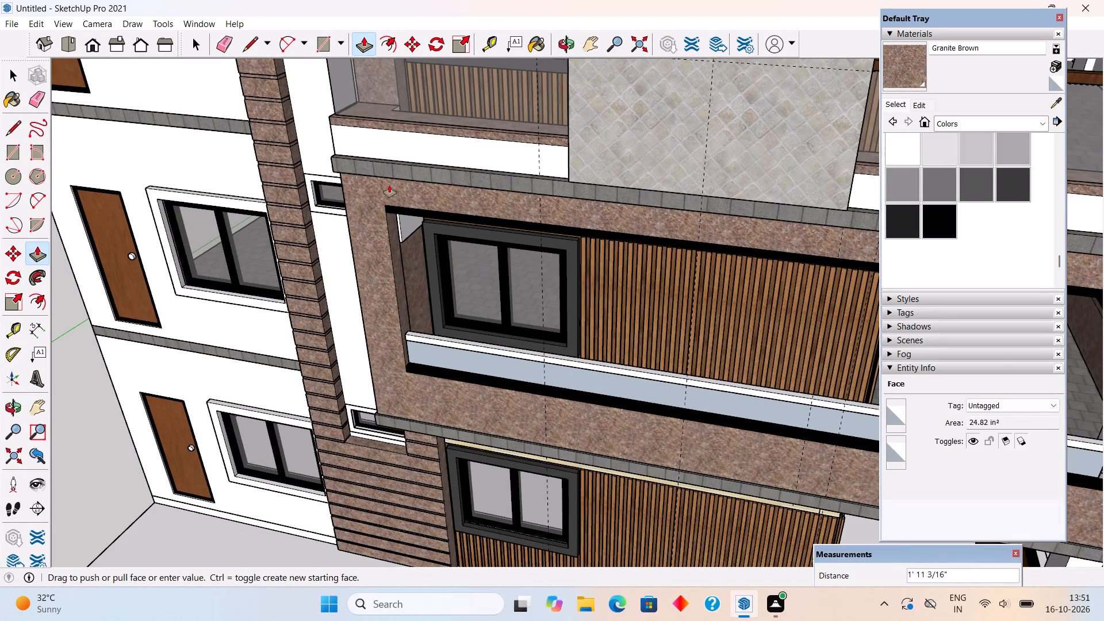
left_click(393, 175)
Pull the white panel's bottom face down about 7' 3 3/16" so it covers the granite side face down past the balcony parapet.
middle_click_drag(441, 263, 339, 133)
scroll(396, 185, "up", 15)
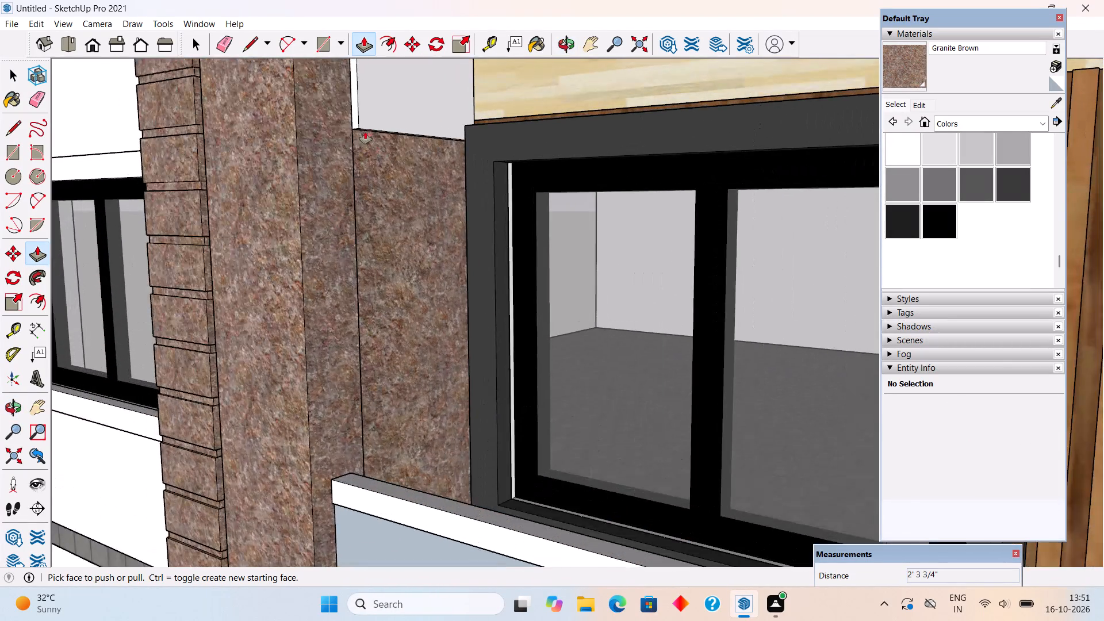
scroll(356, 131, "up", 10)
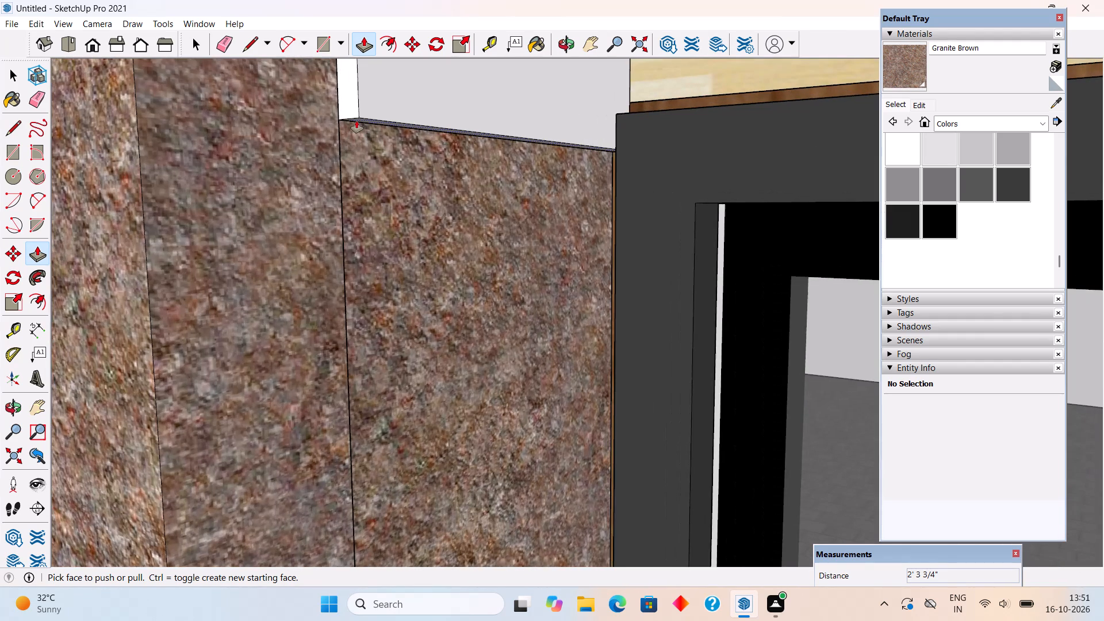
left_click(356, 121)
scroll(392, 227, "down", 11)
scroll(398, 275, "up", 1)
scroll(401, 282, "down", 5)
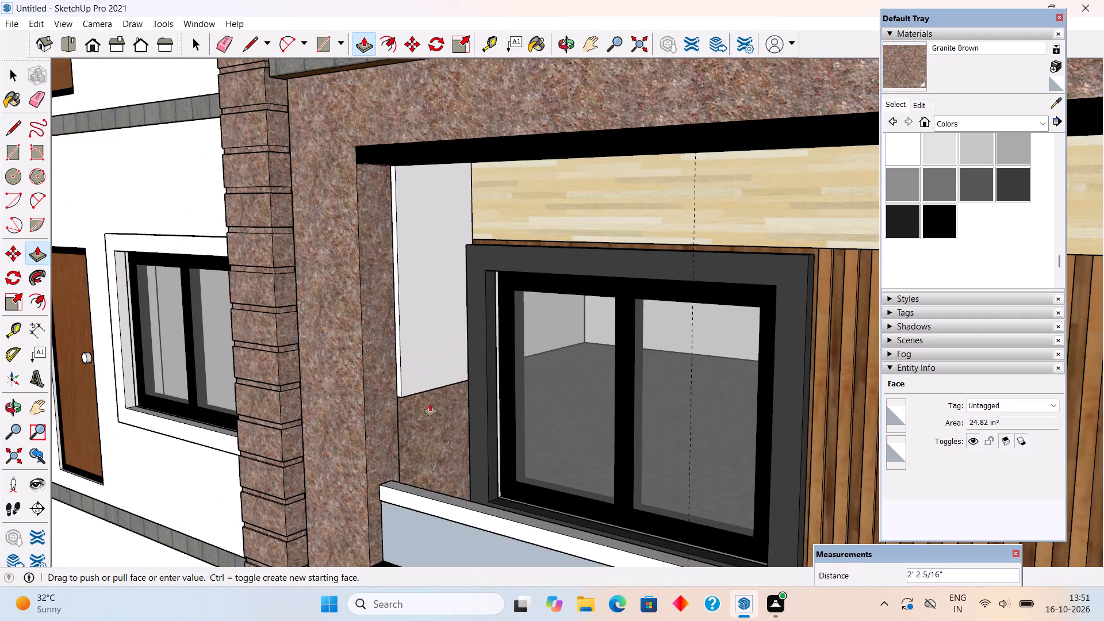
middle_click_drag(438, 441, 494, 520)
scroll(494, 520, "down", 11)
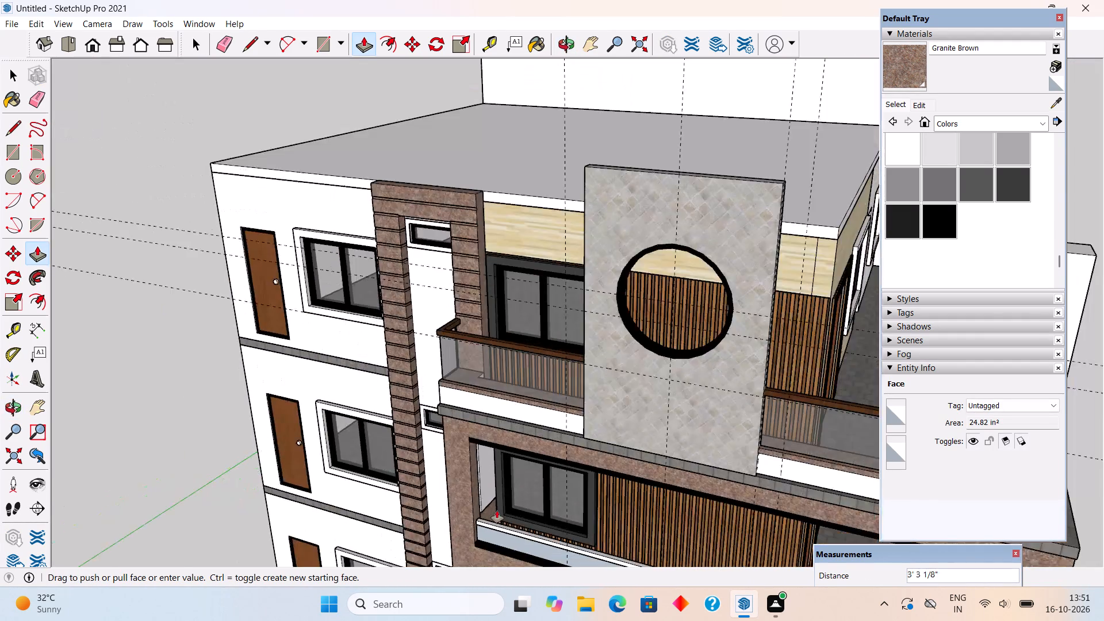
scroll(497, 511, "down", 12)
scroll(496, 545, "up", 9)
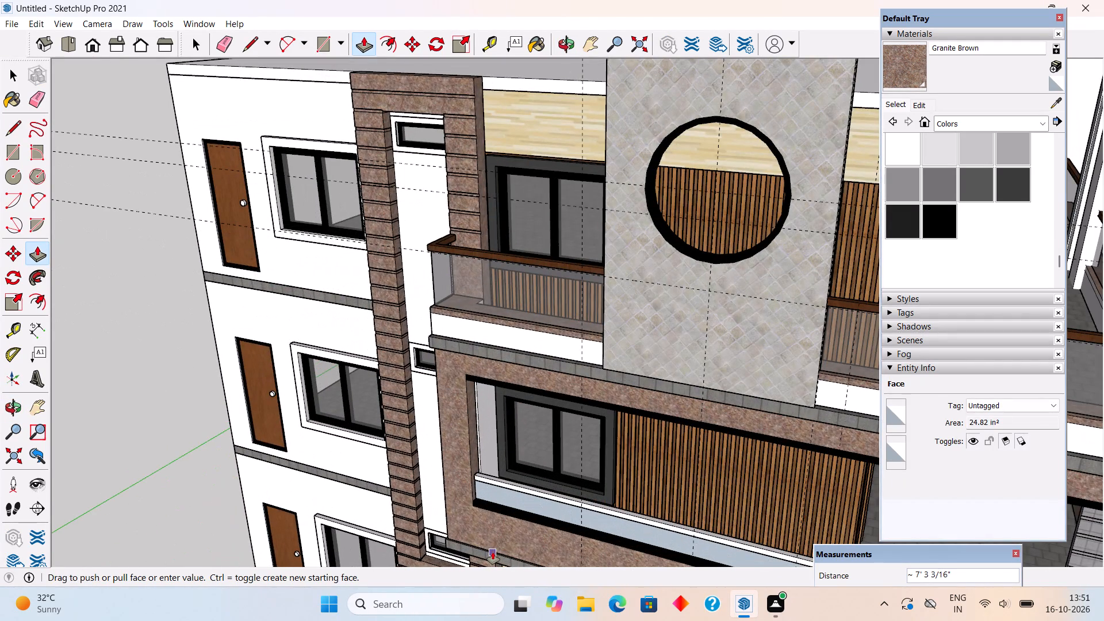
left_click(493, 552)
Make the whole white side panel beside the middle-floor window into a group.
key("space")
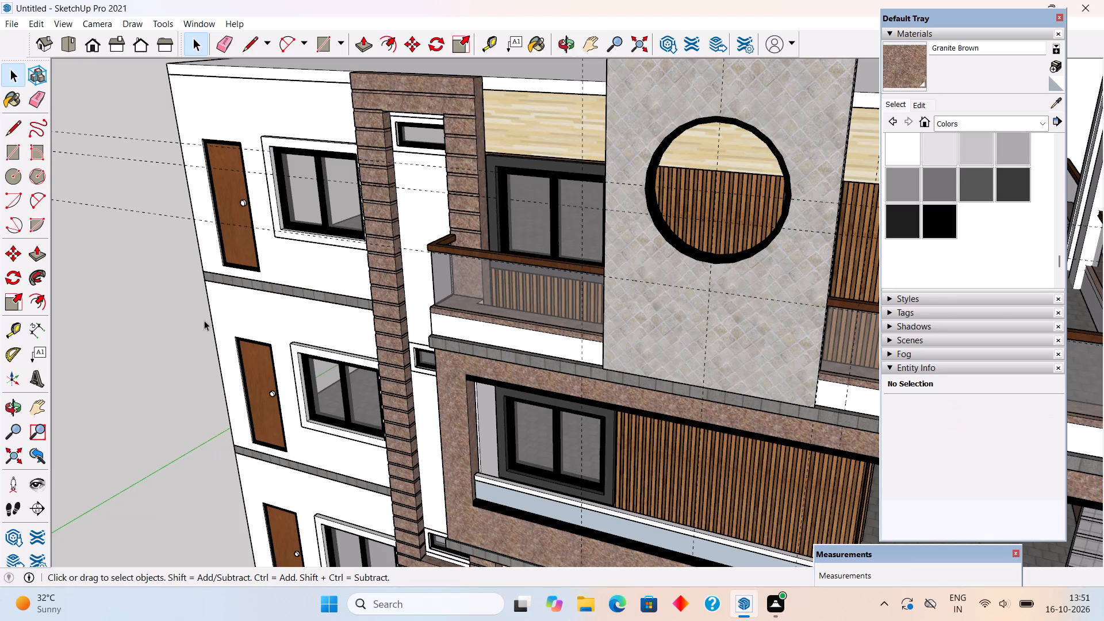
left_click(151, 298)
scroll(485, 412, "up", 10)
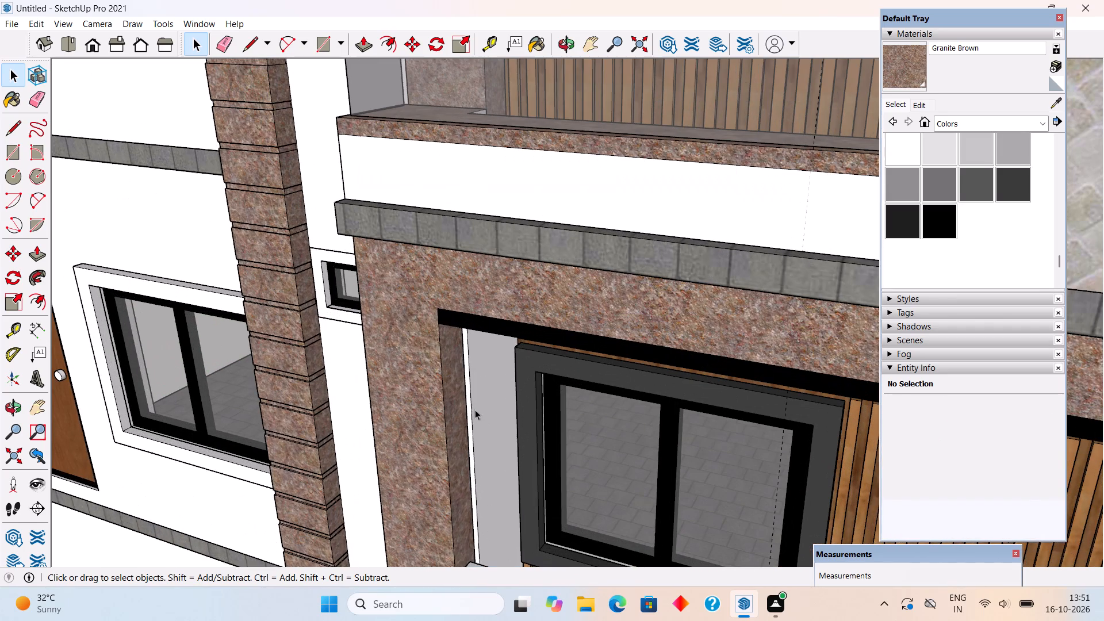
triple_click(477, 396)
right_click(477, 396)
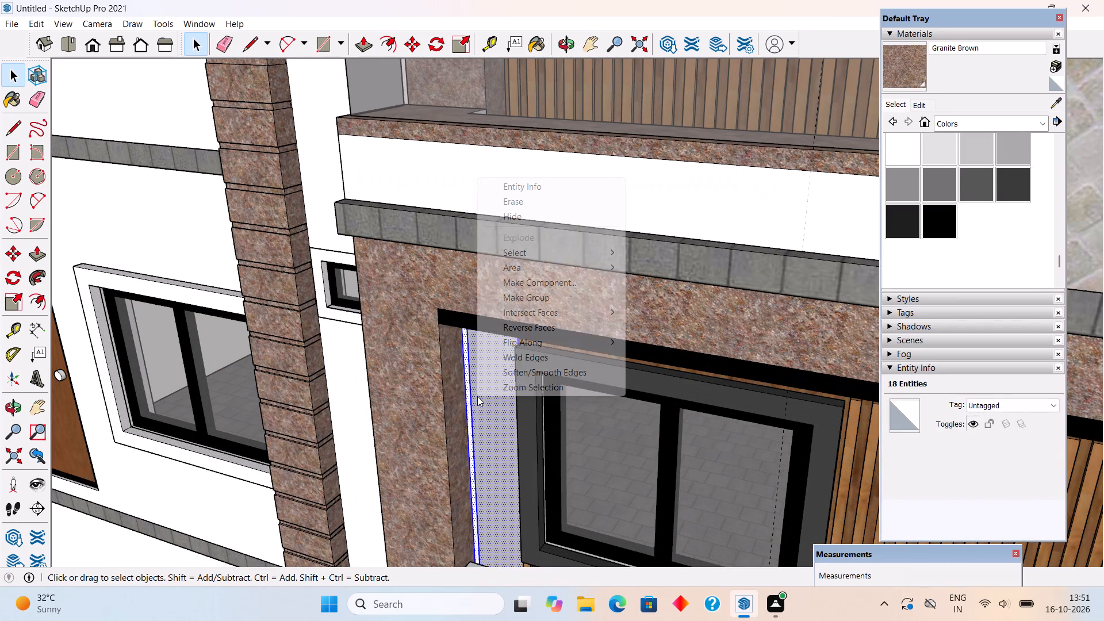
left_click(509, 298)
Inside the panel group, undo a trial 1" outward pull of its broad face and push that face inward 1" instead.
triple_click(485, 431)
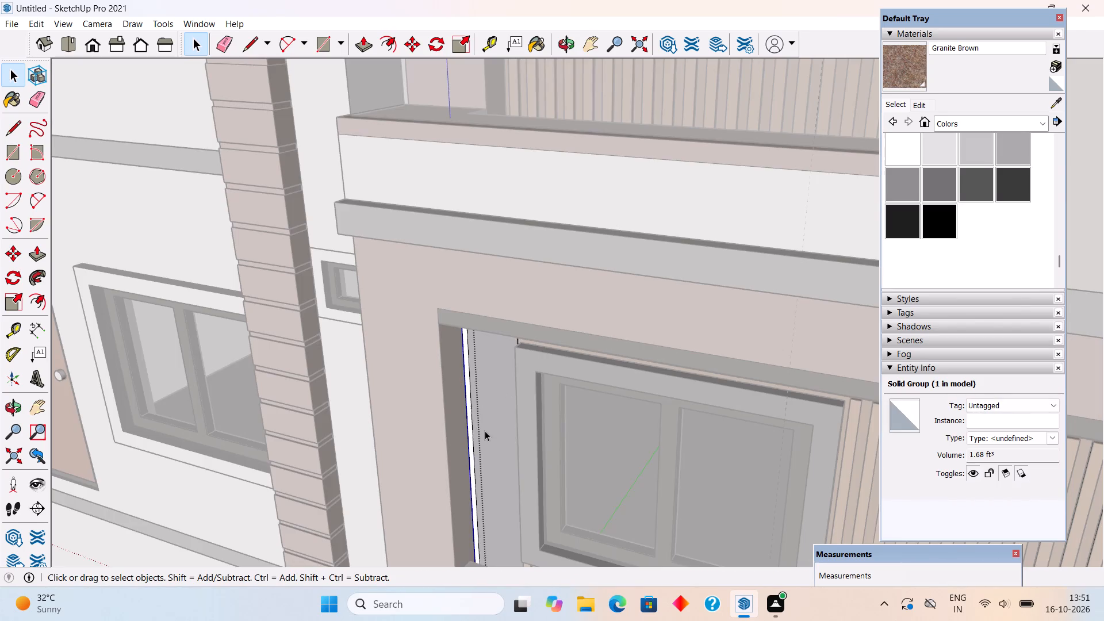
key("p")
left_click(485, 431)
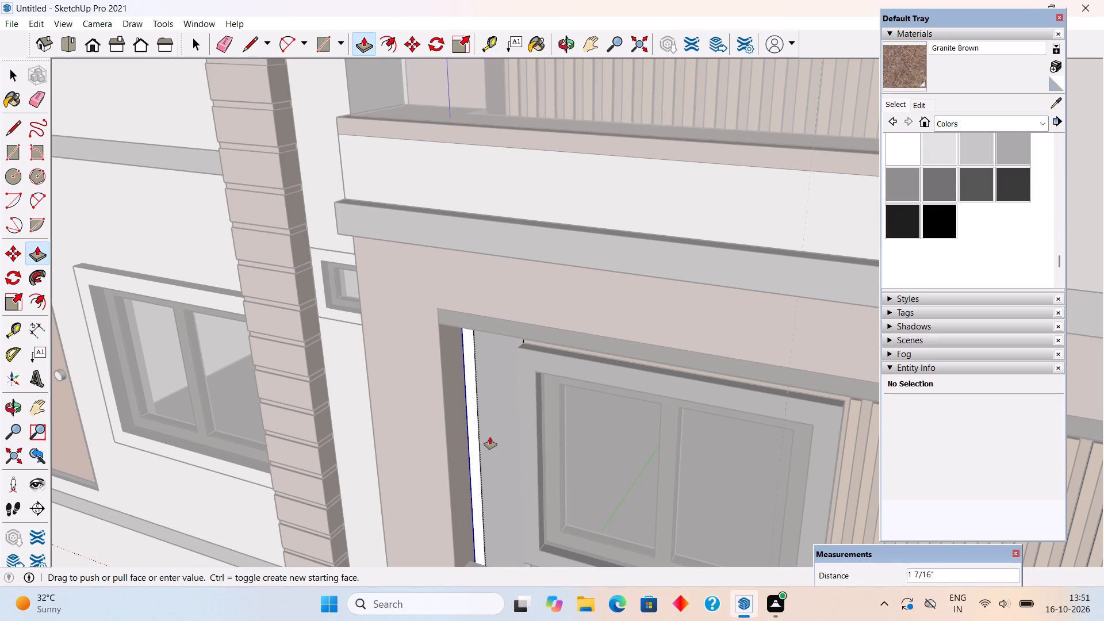
type("1\"")
key("Return")
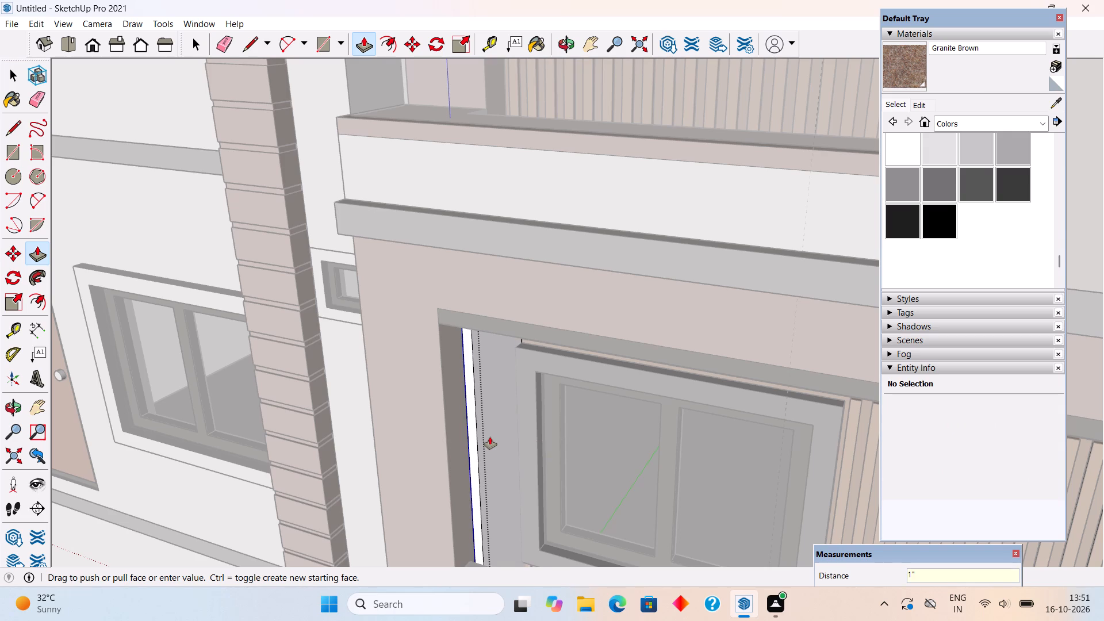
key("ctrl+z")
left_click(490, 437)
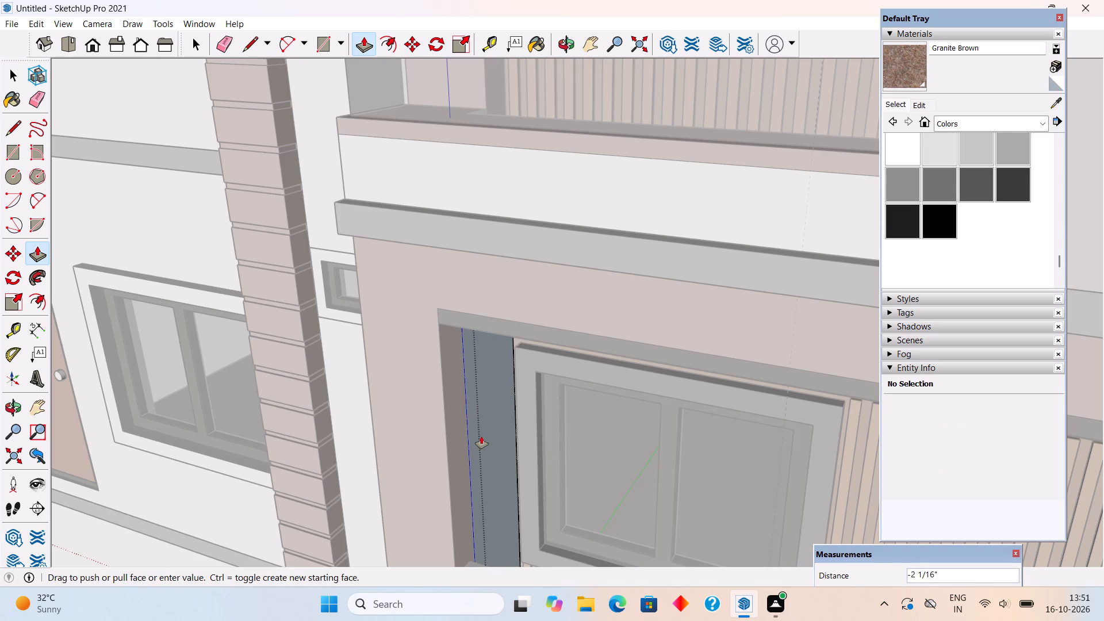
type("1\"")
key("Return")
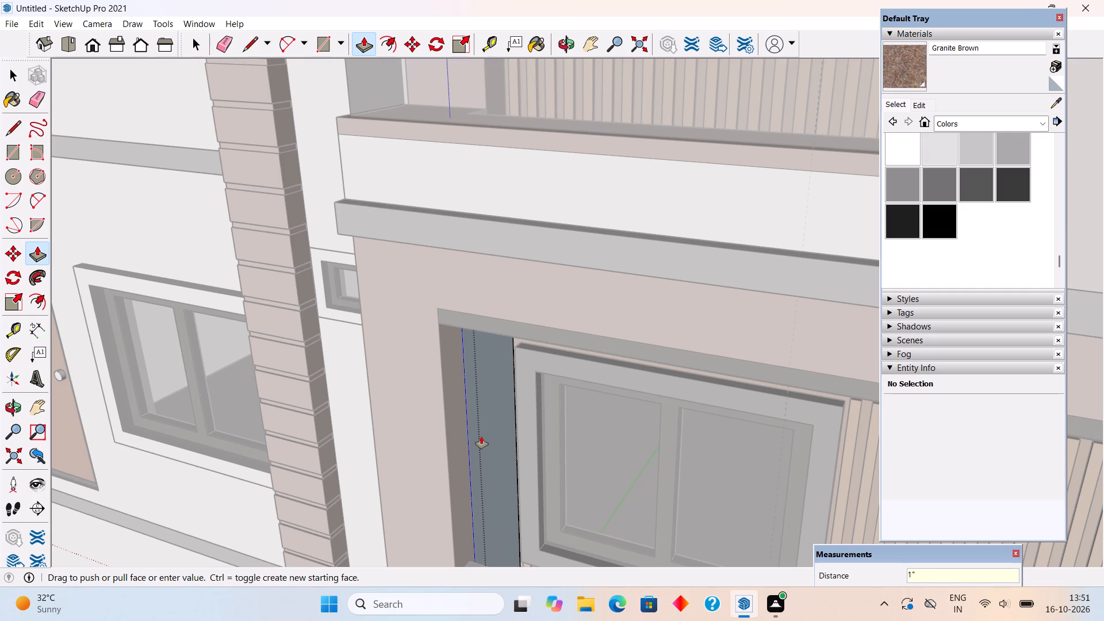
key("space")
scroll(481, 436, "down", 12)
left_click(118, 443)
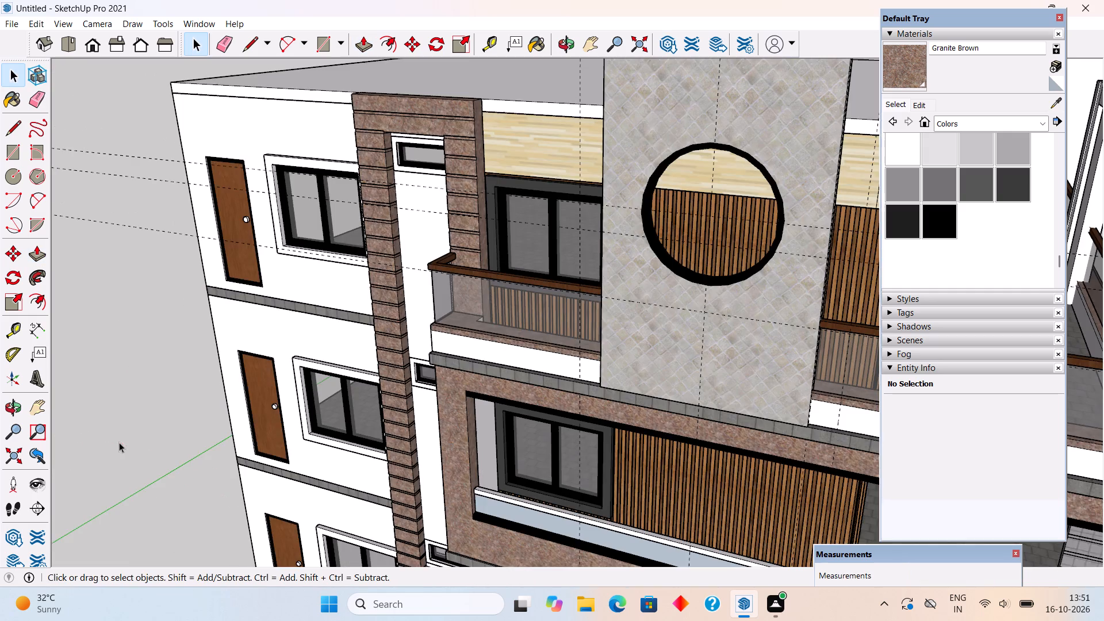
Examine the house exterior from the front and the corner, including the middle balcony and its railing.
middle_click_drag(453, 441, 424, 251)
scroll(411, 247, "down", 9)
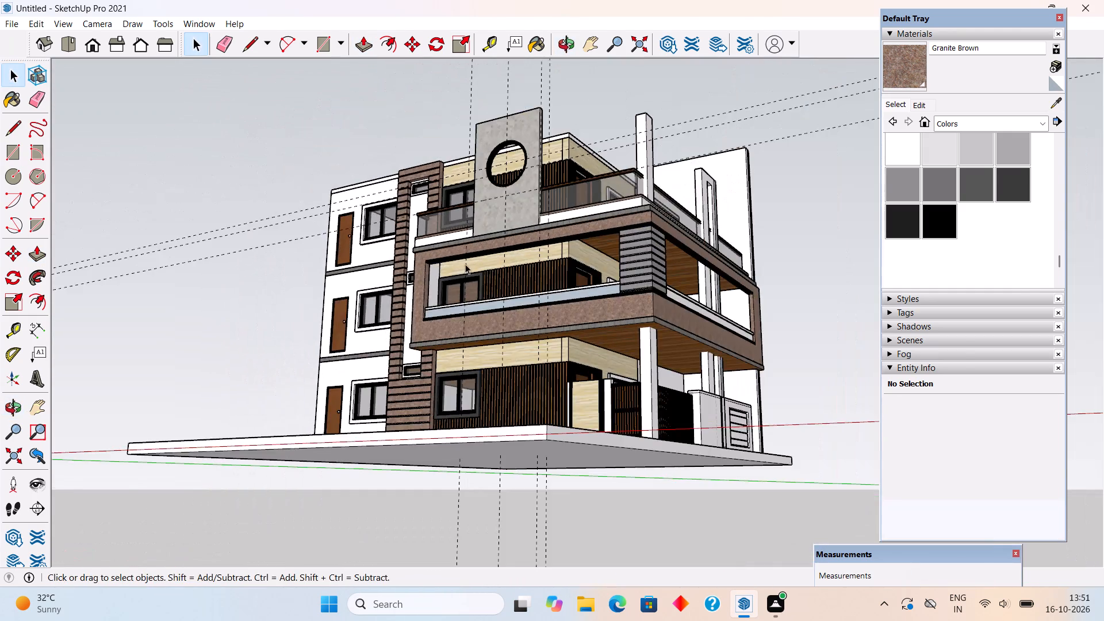
middle_click_drag(466, 264, 421, 389)
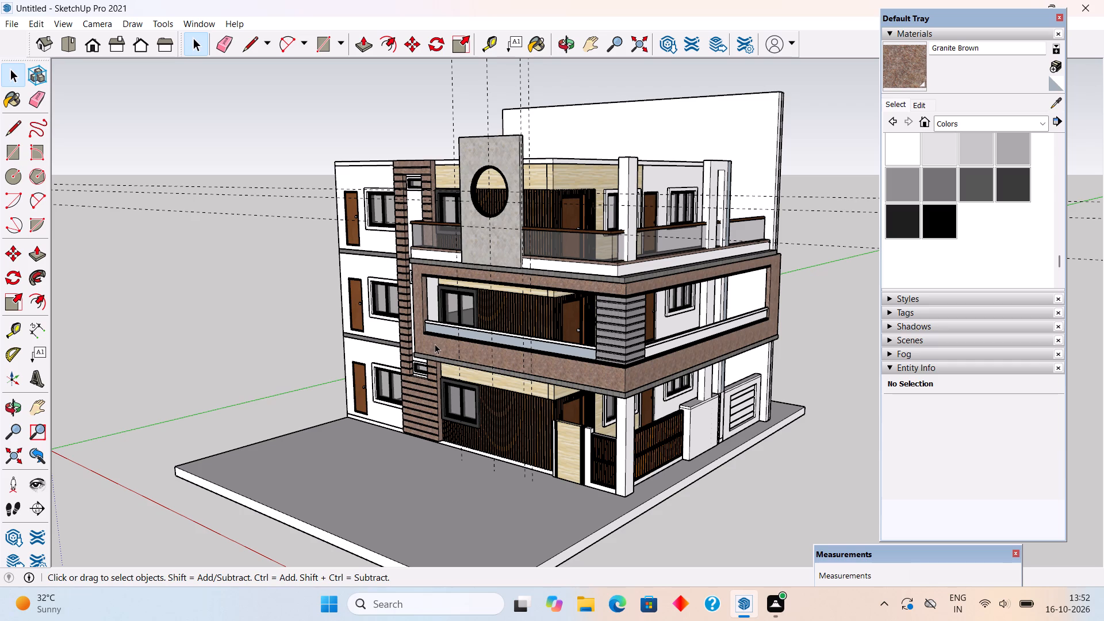
scroll(496, 325, "up", 9)
scroll(647, 243, "up", 3)
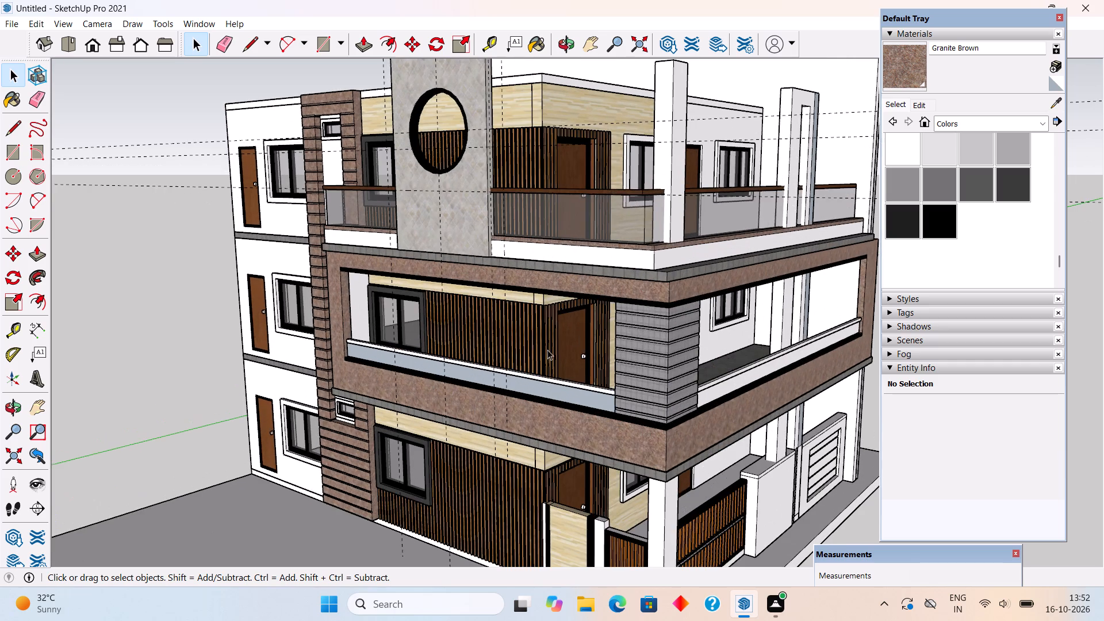
scroll(519, 362, "up", 1)
middle_click_drag(519, 362, 581, 346)
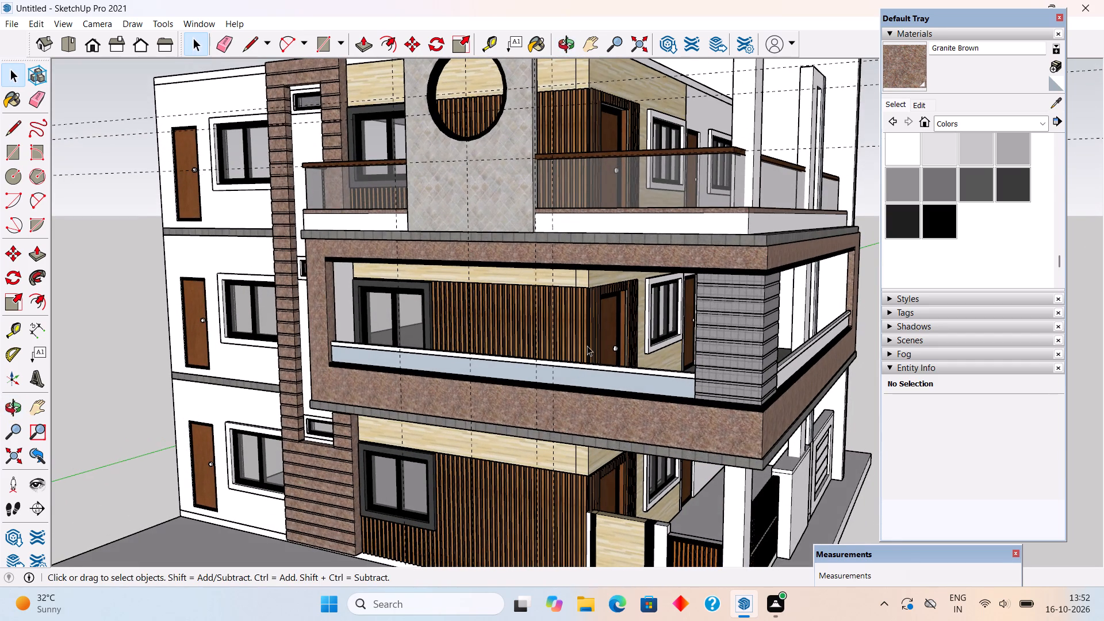
scroll(572, 342, "up", 3)
middle_click_drag(537, 328, 416, 290)
scroll(416, 290, "down", 7)
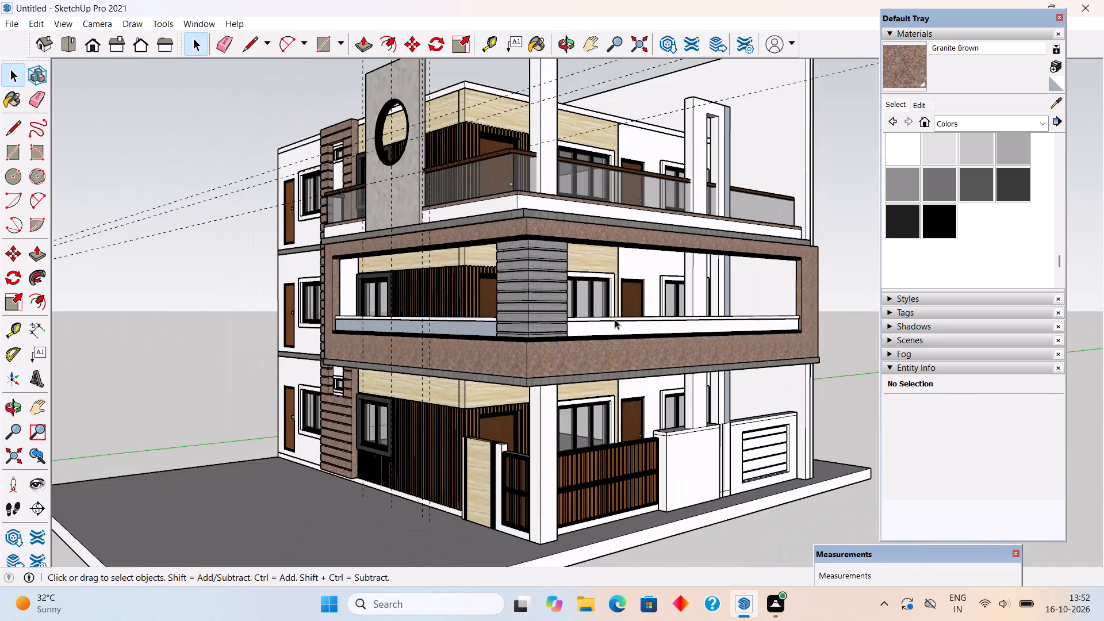
middle_click_drag(615, 319, 625, 365)
scroll(625, 365, "down", 6)
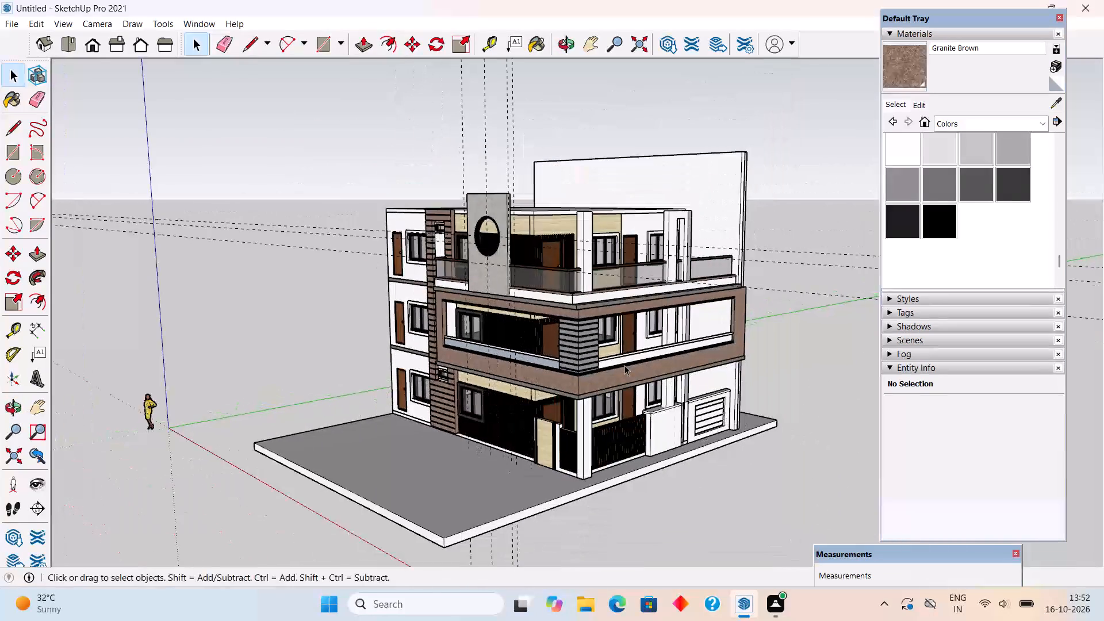
Delete all construction guides from the model.
left_click(39, 25)
left_click(103, 151)
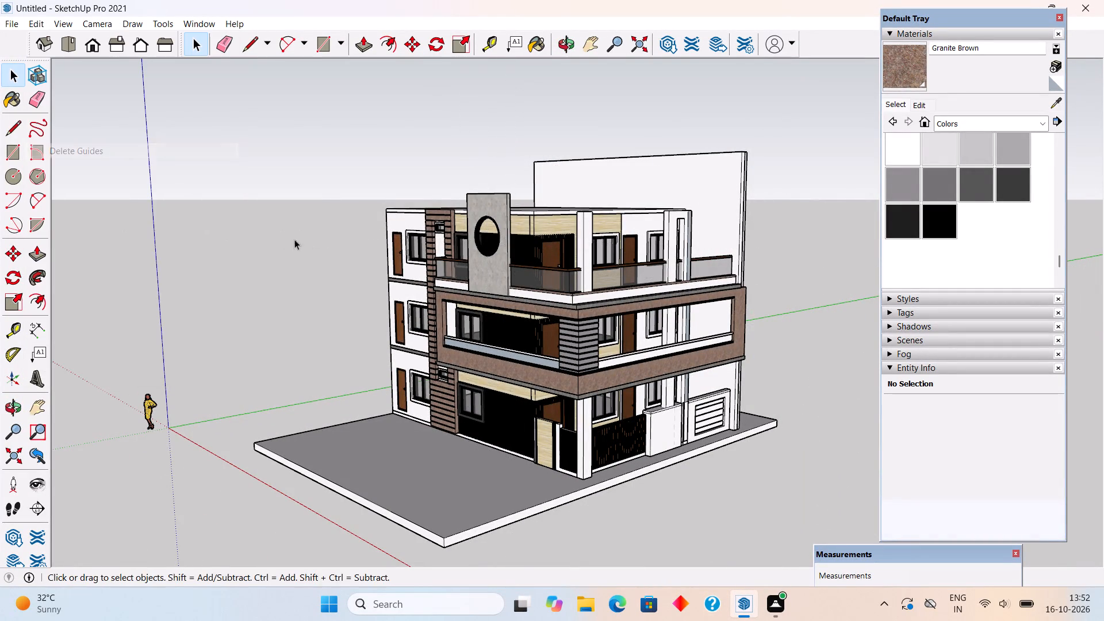
Examine the front, side and corner elevations for surfaces that still need a finish.
middle_click_drag(420, 293, 655, 296)
scroll(655, 296, "up", 2)
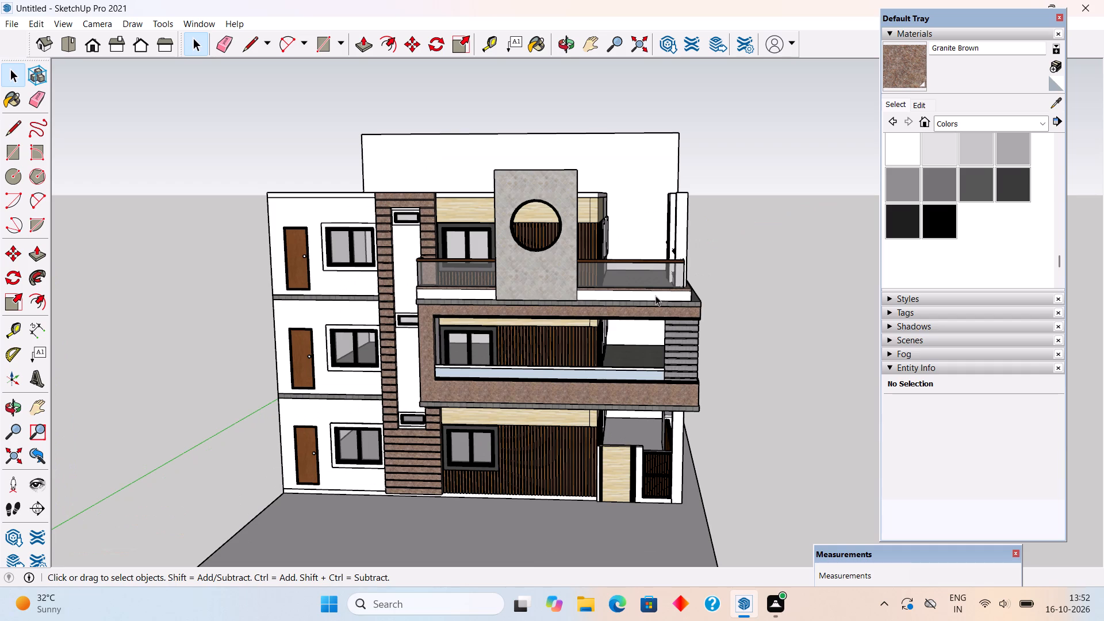
scroll(655, 296, "up", 1)
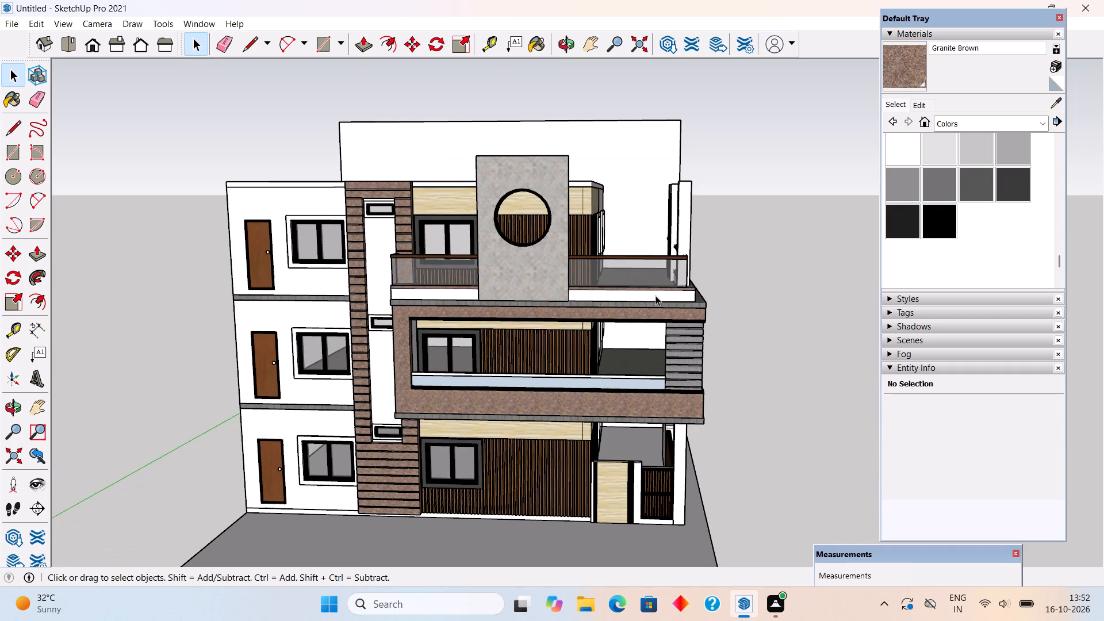
scroll(655, 296, "down", 2)
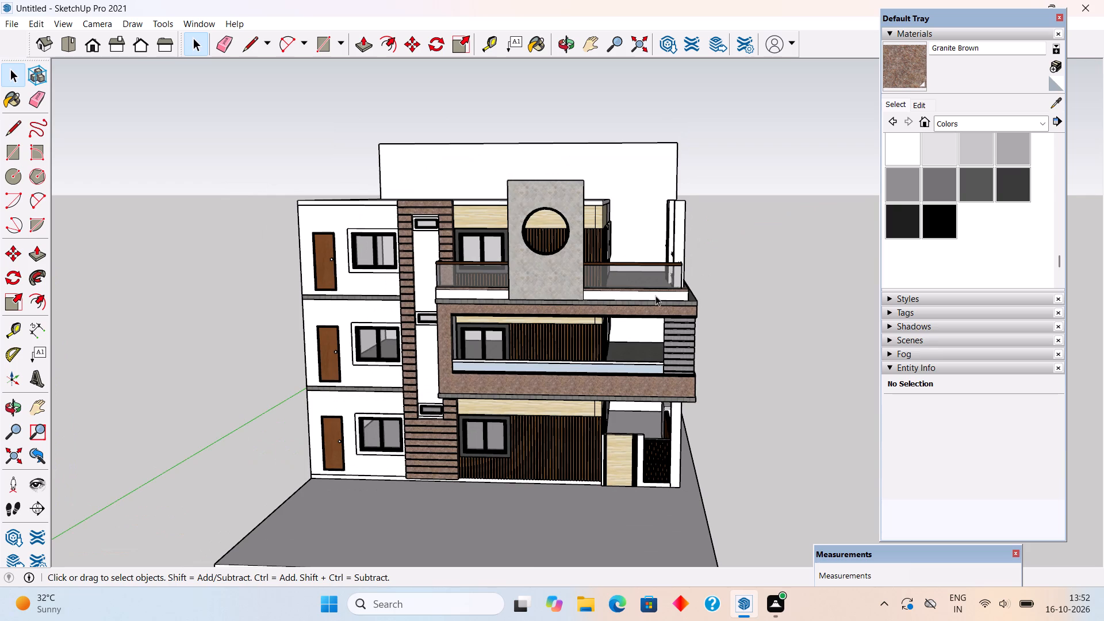
scroll(656, 295, "up", 6)
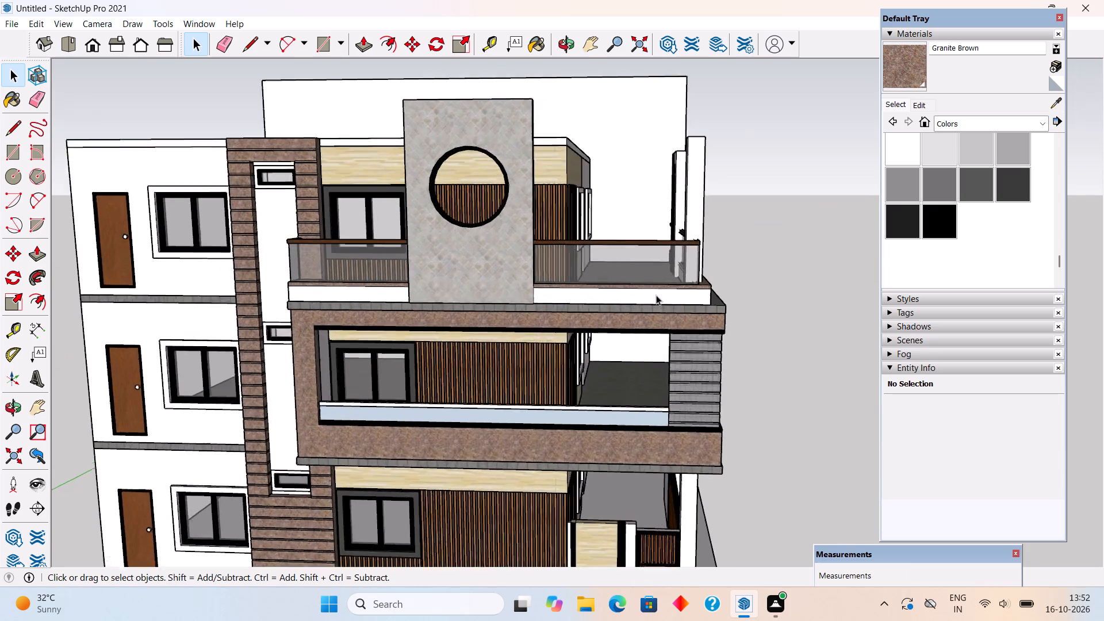
scroll(656, 295, "up", 3)
middle_click_drag(681, 281, 281, 309)
scroll(281, 309, "down", 4)
middle_click_drag(439, 315, 471, 253)
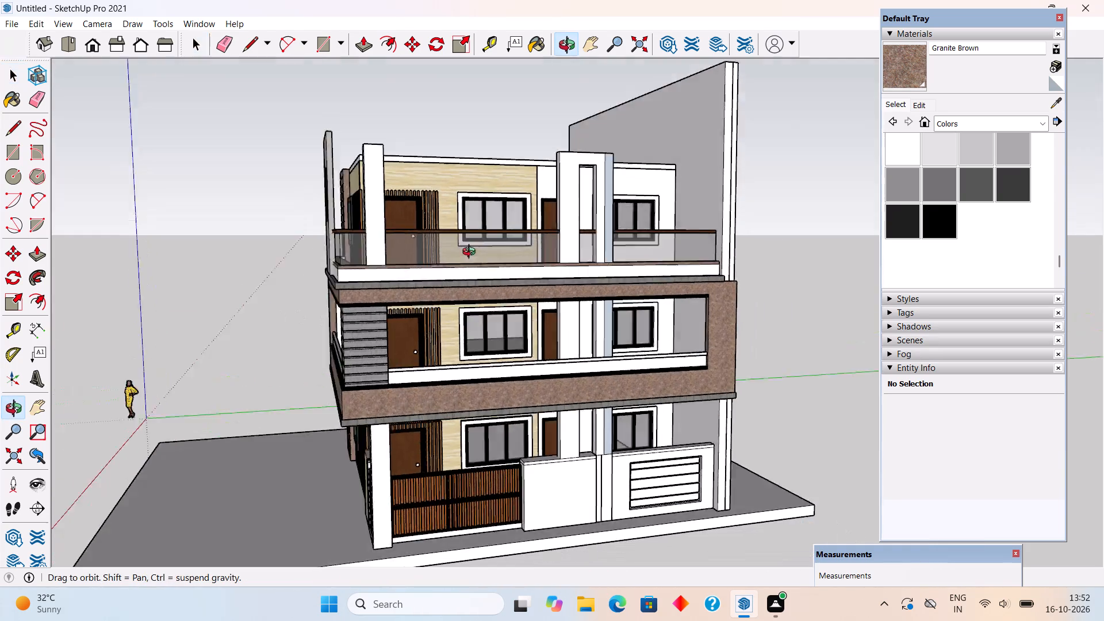
middle_click_drag(471, 253, 698, 245)
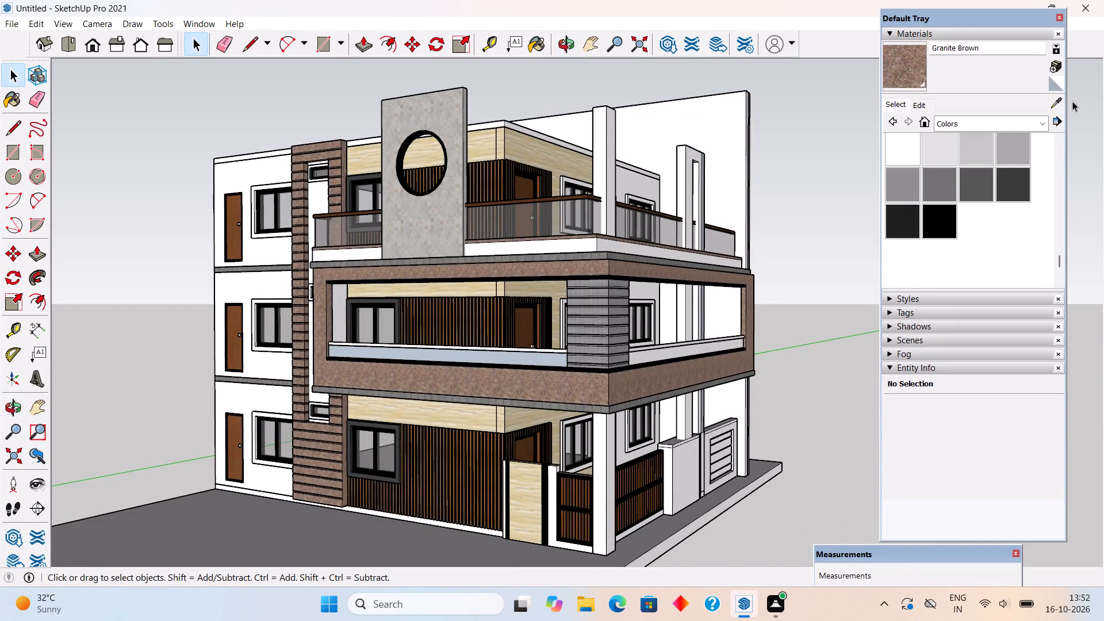
Paint the middle balcony's front and side railing panels with Translucent Glass Gray sampled from the top balcony's glass.
left_click(1055, 106)
scroll(453, 305, "up", 4)
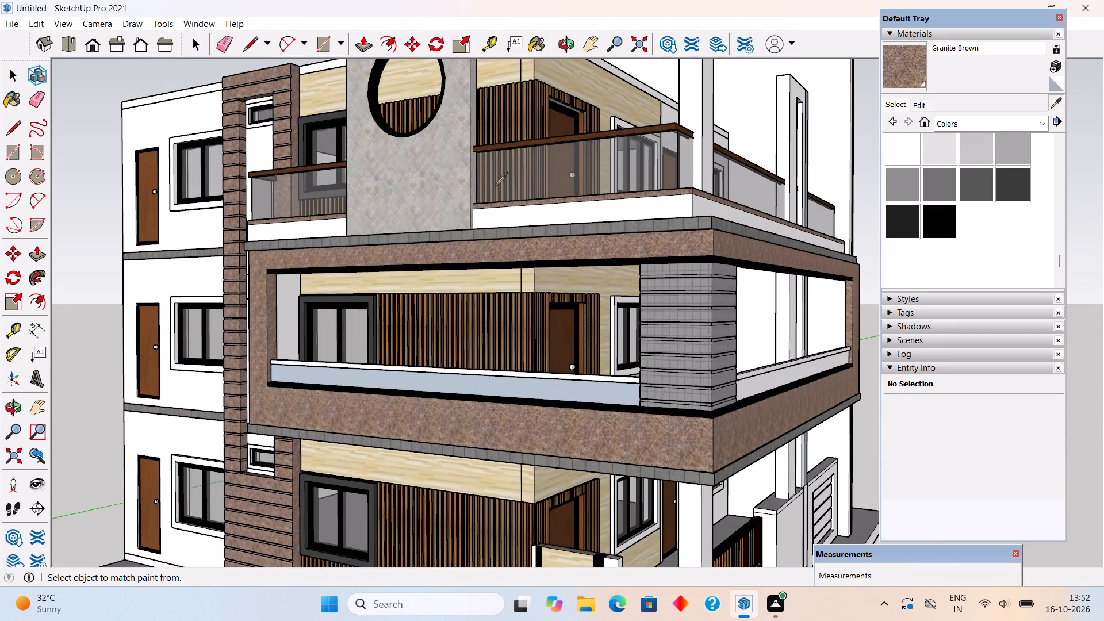
left_click(496, 183)
left_click(515, 384)
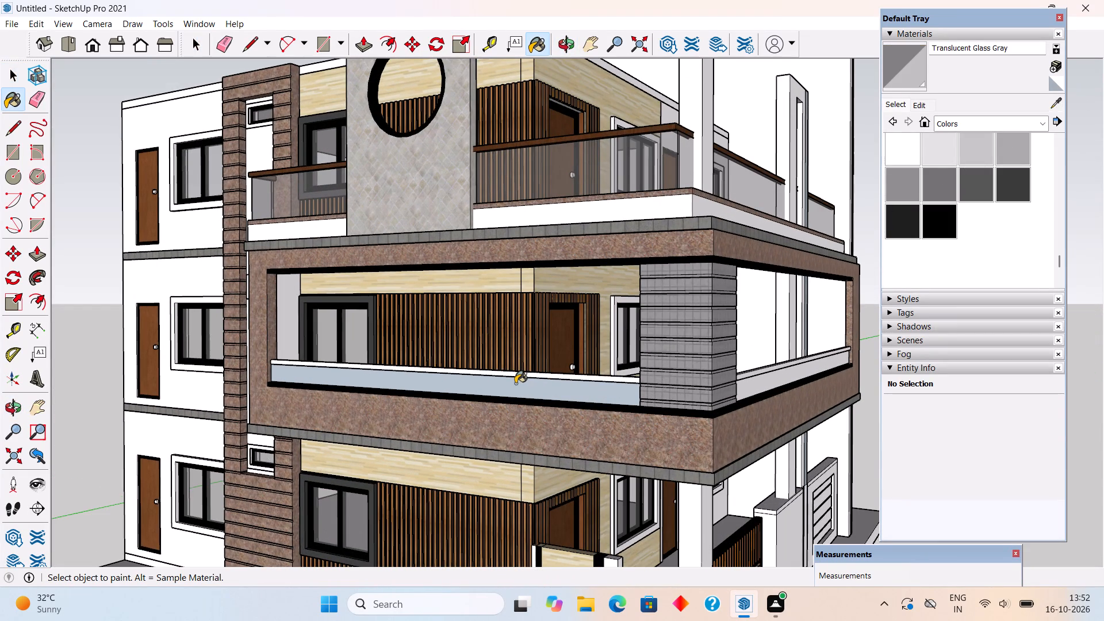
left_click(747, 388)
Sample Wood Veneer 01 from the top balcony's handrail and paint the middle balcony's handrail on the gate side with it.
middle_click_drag(716, 436, 533, 469)
scroll(533, 469, "down", 4)
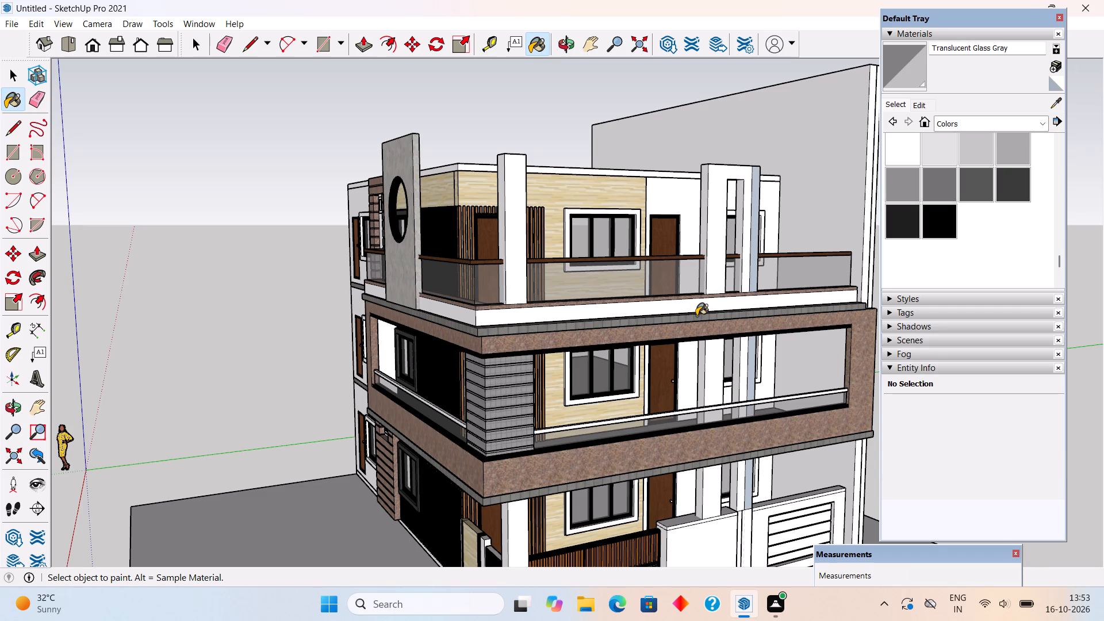
scroll(696, 316, "up", 2)
scroll(681, 208, "up", 1)
left_click(1057, 105)
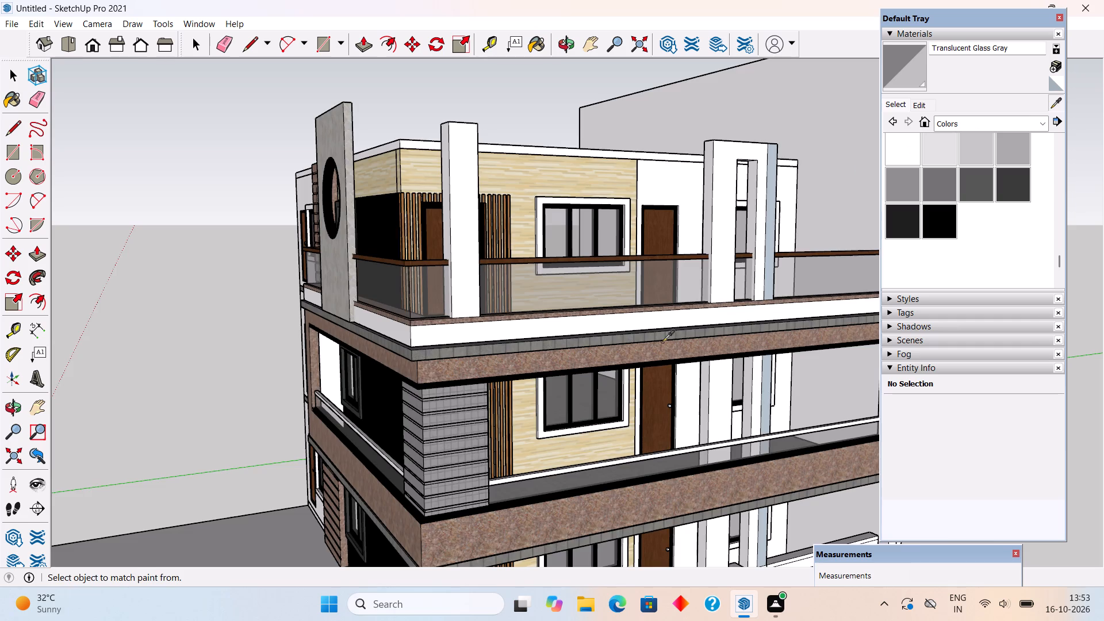
scroll(651, 334, "up", 4)
scroll(584, 222, "up", 5)
left_click(582, 238)
scroll(592, 307, "down", 4)
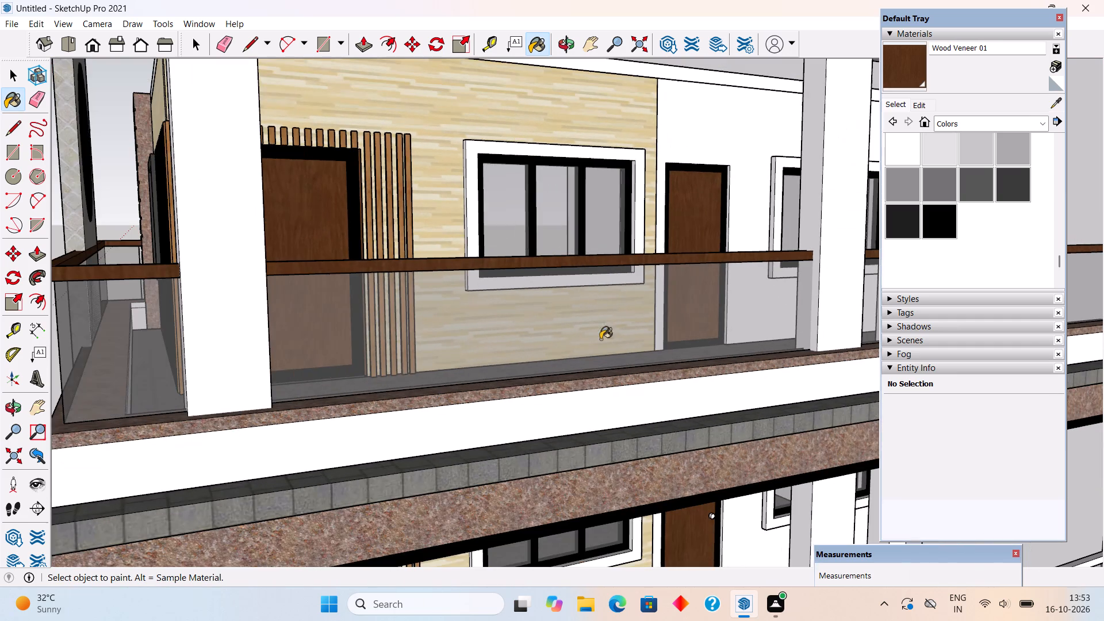
scroll(641, 442, "down", 5)
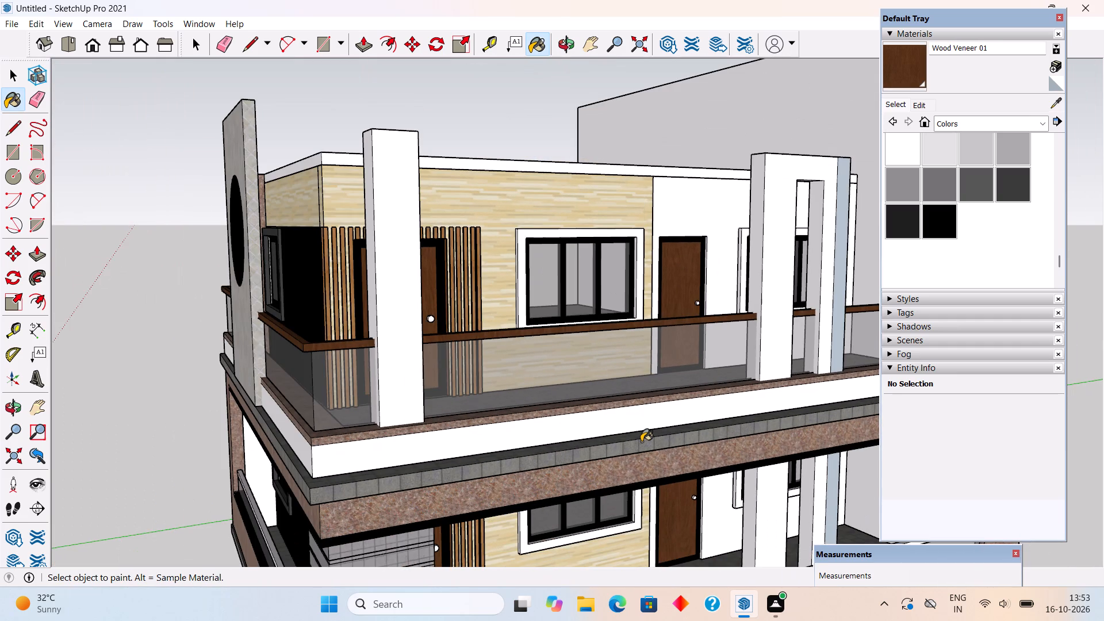
scroll(641, 443, "down", 4)
left_click(689, 552)
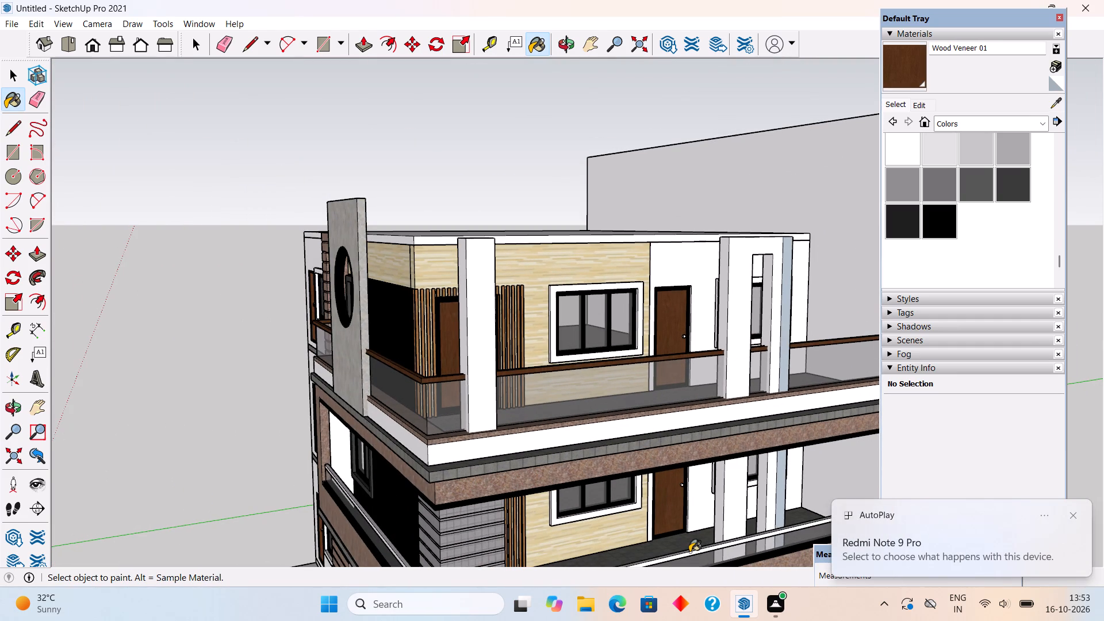
left_click(1076, 511)
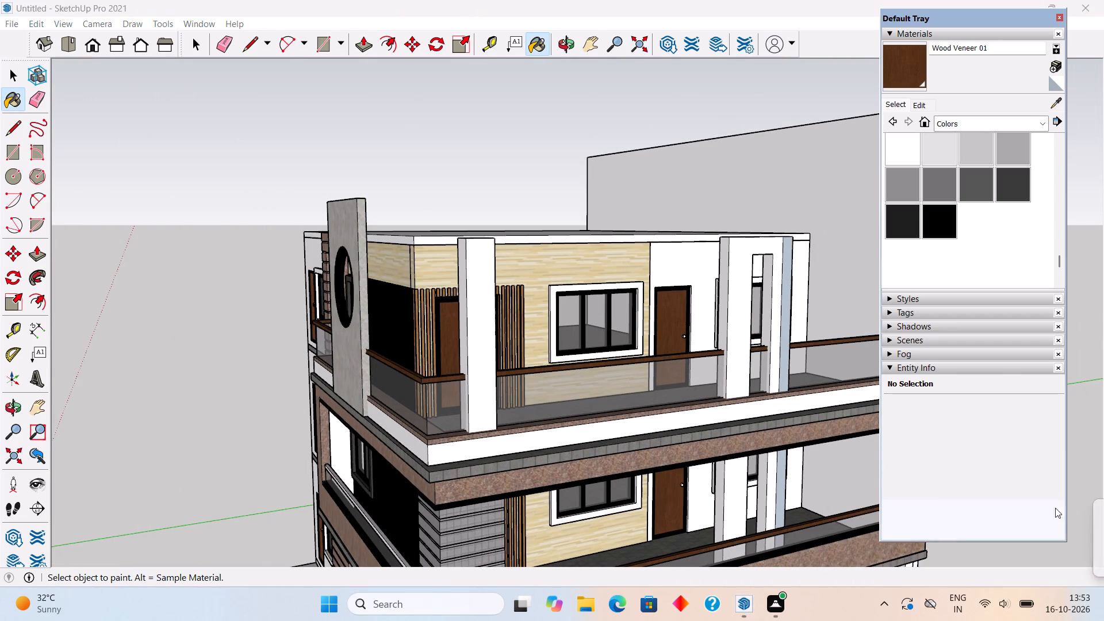
Paint the middle balcony's front handrail, below the circular-opening panel, with Wood Veneer 01.
scroll(606, 319, "down", 5)
middle_click_drag(457, 511, 673, 451)
scroll(633, 427, "up", 6)
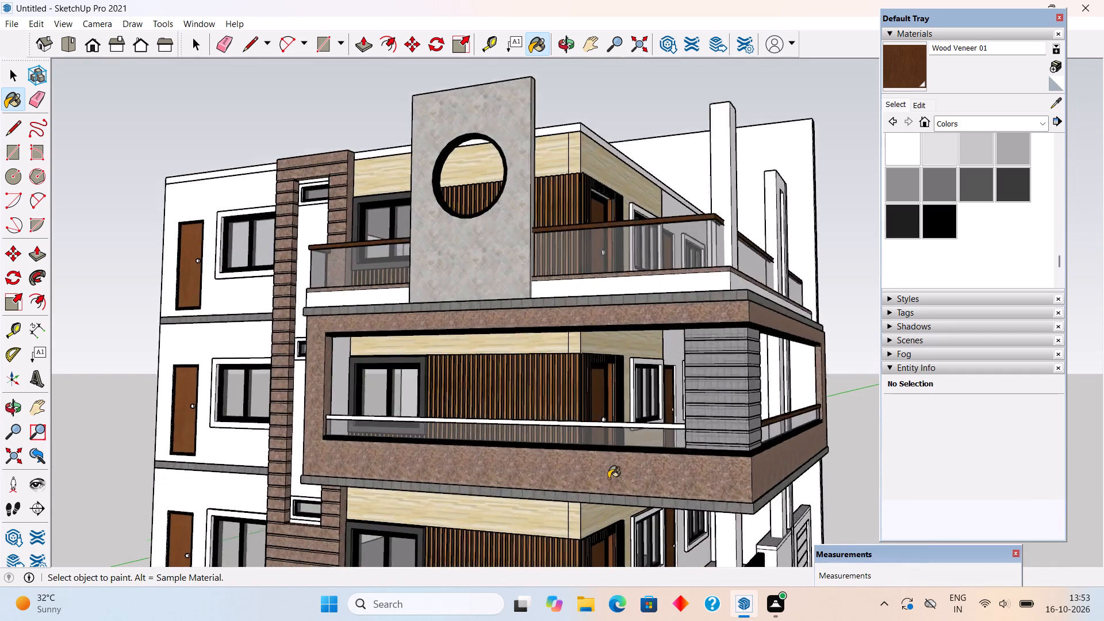
scroll(608, 478, "up", 2)
scroll(630, 400, "up", 4)
left_click(632, 408)
Examine the house exterior from the front, corner, gate side and above for parts that still need work.
scroll(631, 409, "down", 7)
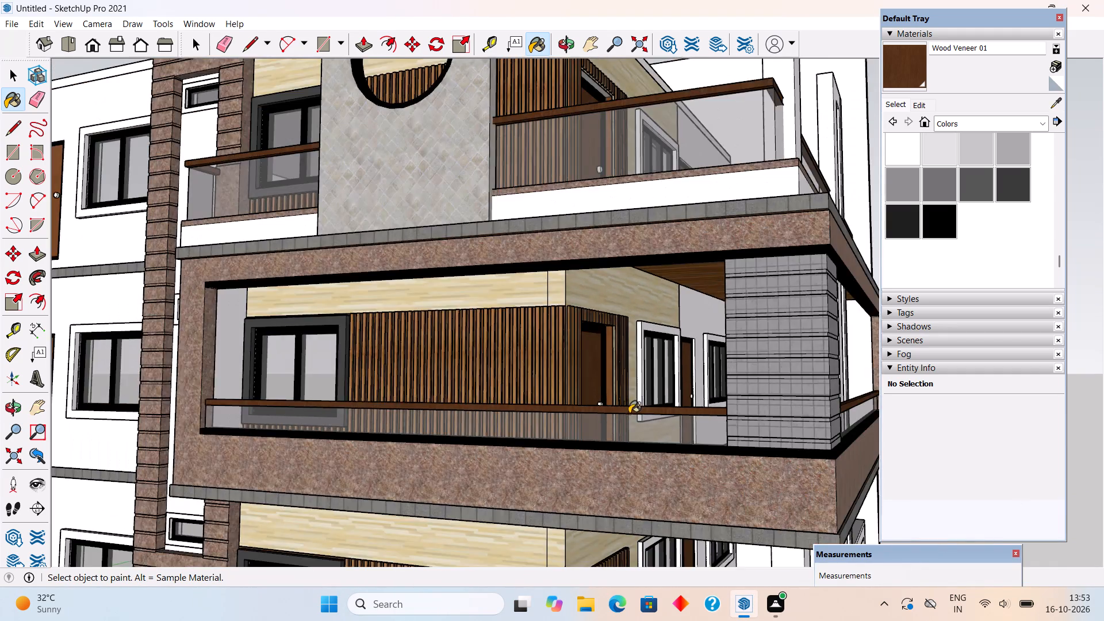
scroll(629, 413, "down", 7)
middle_click_drag(584, 427, 739, 500)
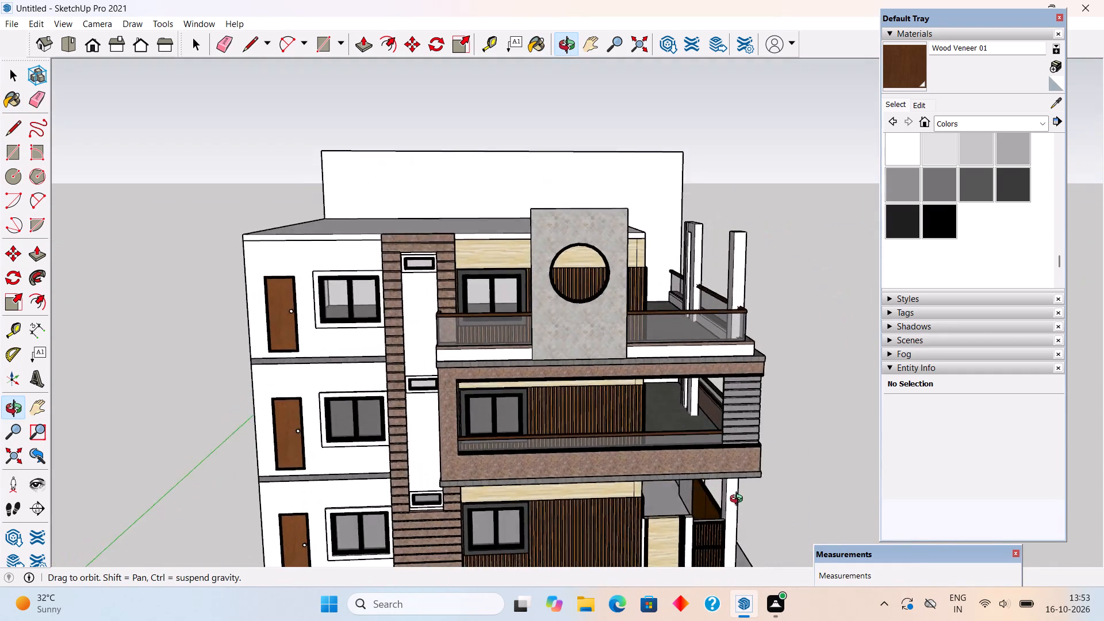
middle_click_drag(739, 500, 524, 480)
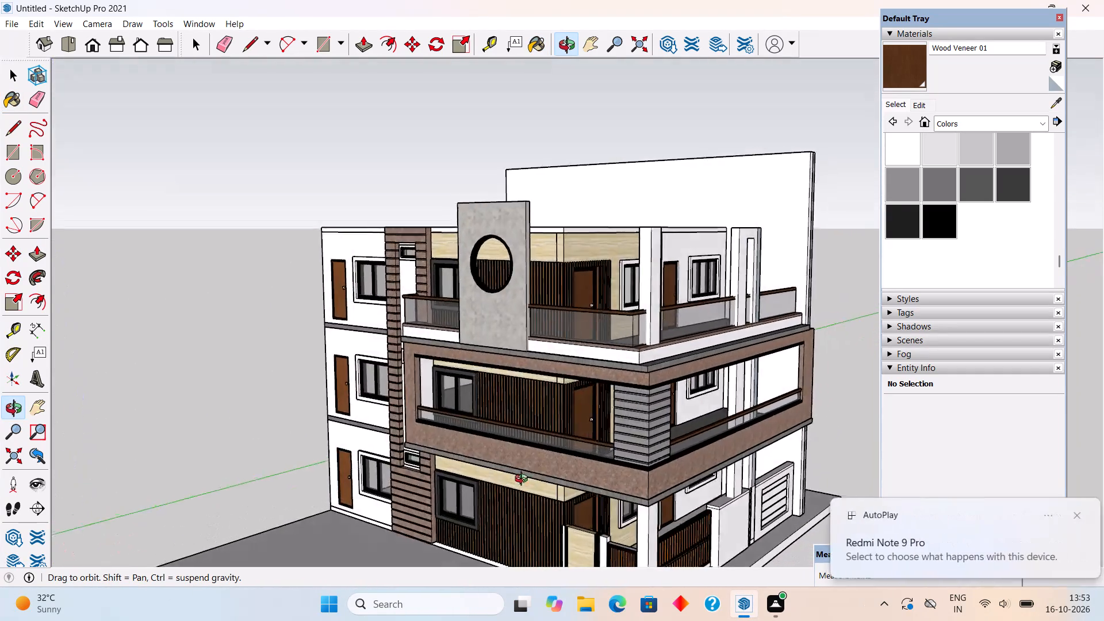
middle_click_drag(524, 480, 688, 439)
scroll(688, 439, "down", 1)
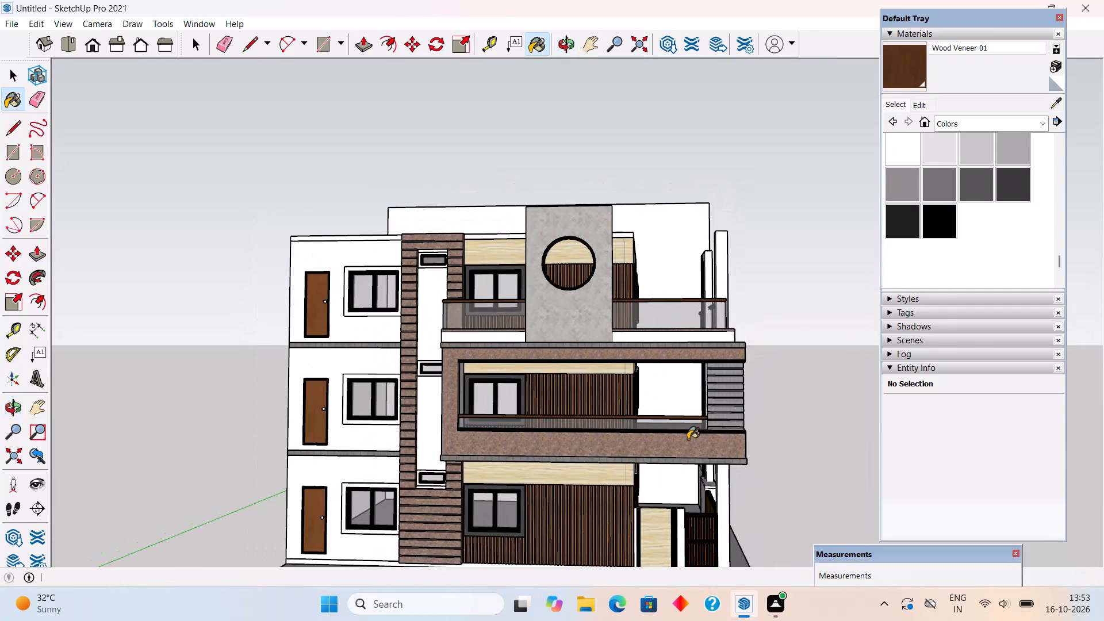
key("space")
middle_click_drag(697, 435, 735, 354)
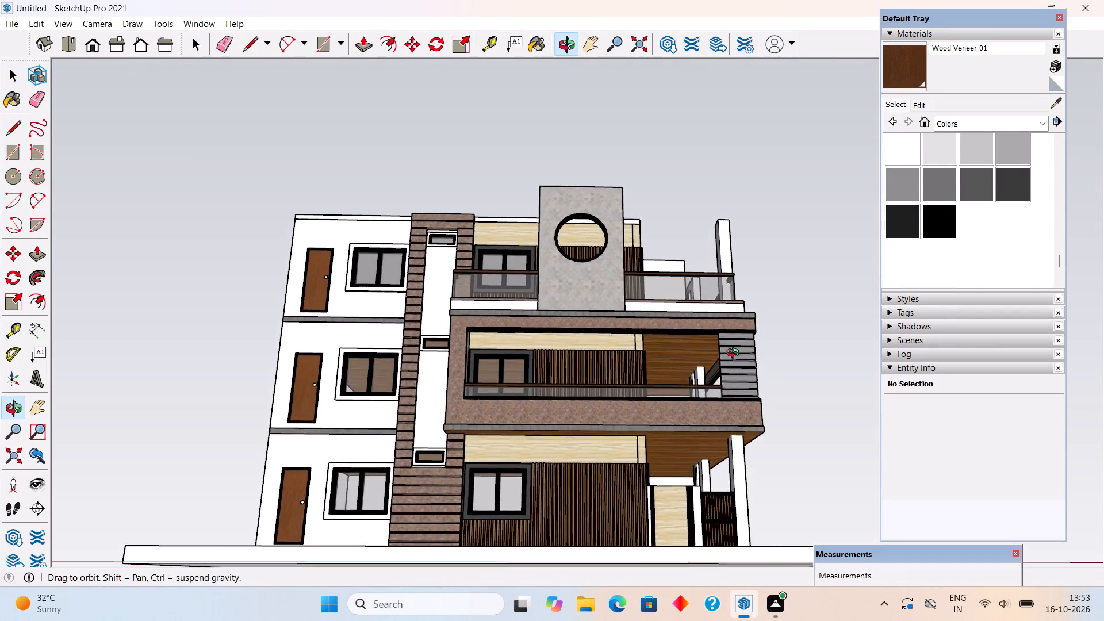
middle_click_drag(735, 354, 623, 442)
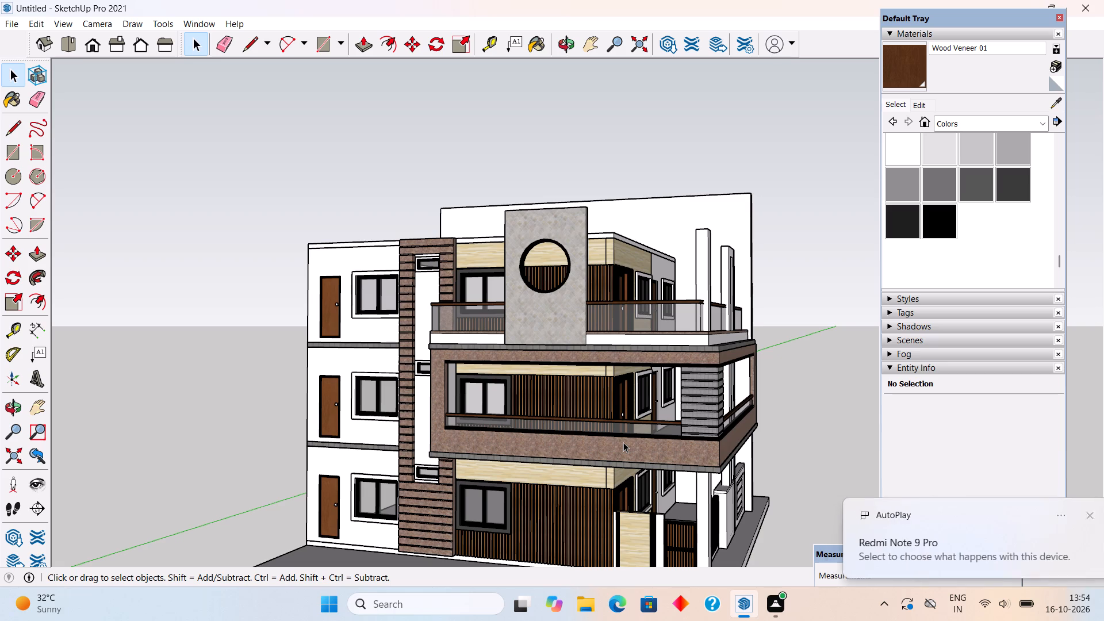
scroll(466, 331, "down", 7)
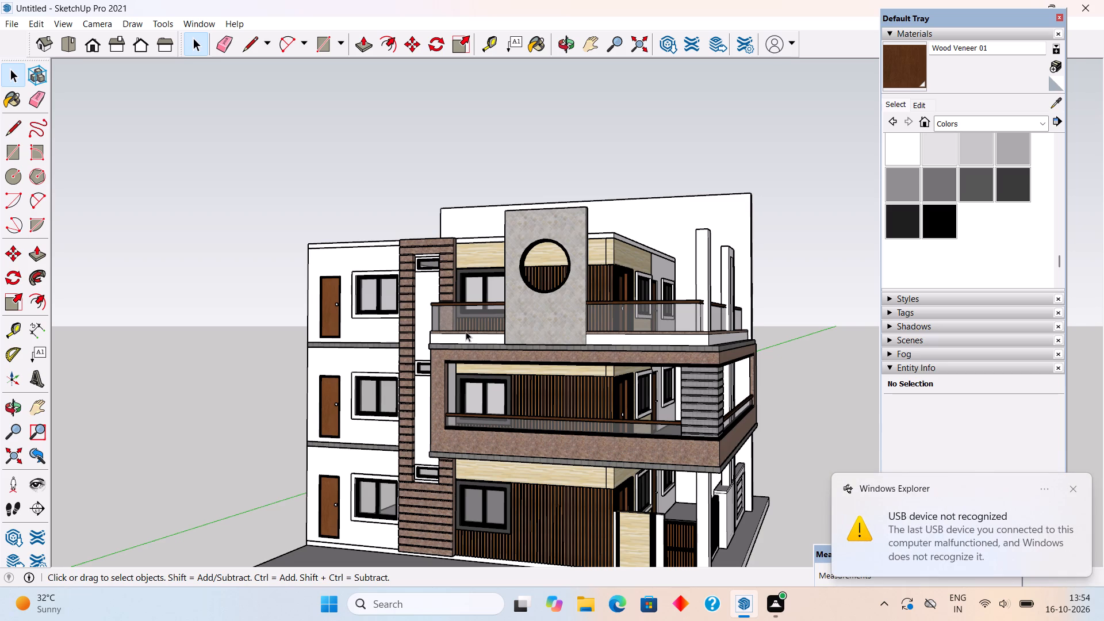
scroll(466, 335, "down", 2)
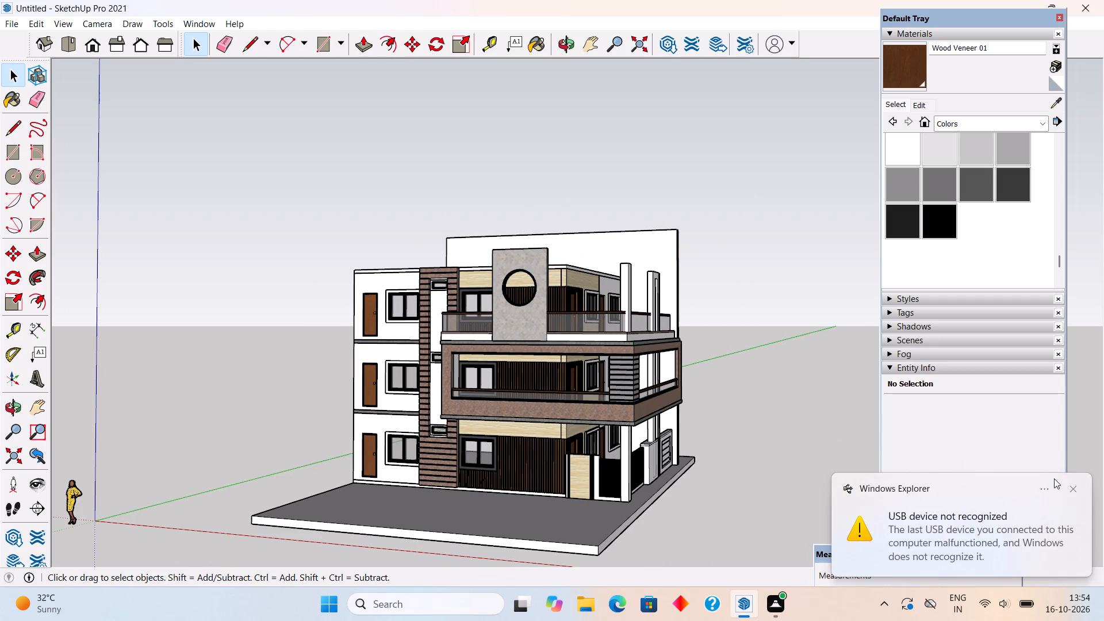
left_click(1074, 485)
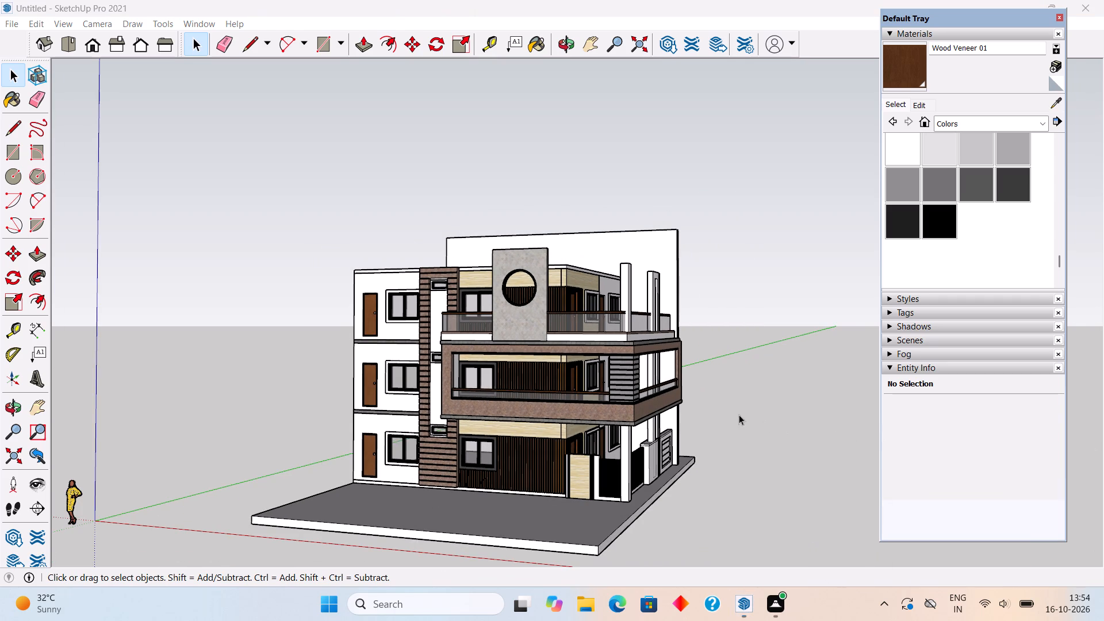
middle_click_drag(480, 371, 621, 375)
scroll(621, 375, "up", 4)
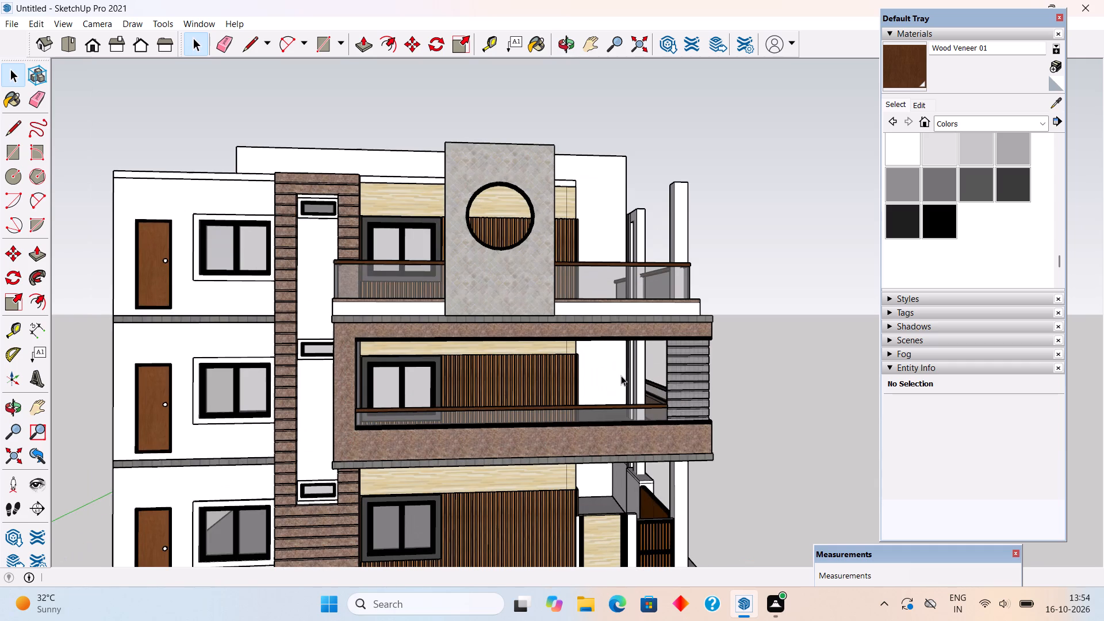
middle_click_drag(684, 358, 453, 457)
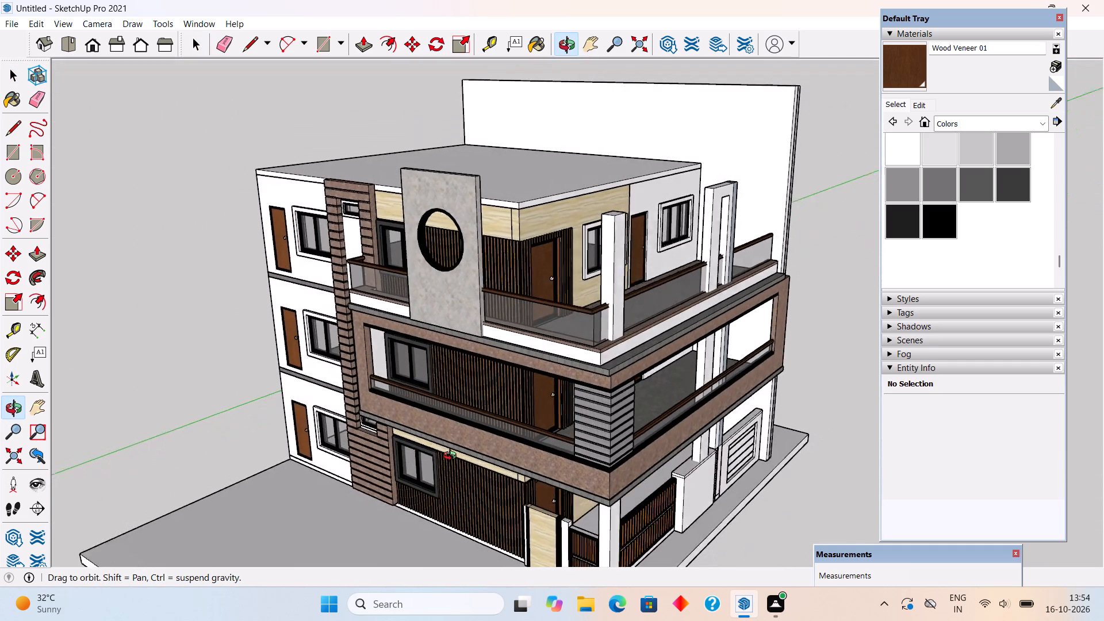
middle_click_drag(453, 457, 479, 457)
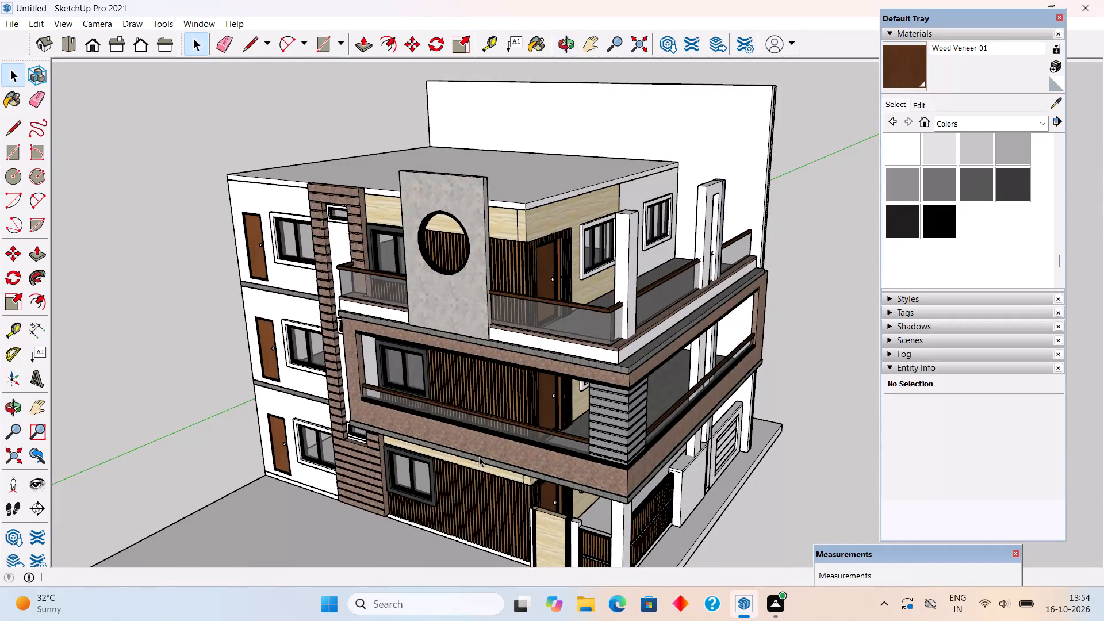
middle_click_drag(472, 455, 417, 458)
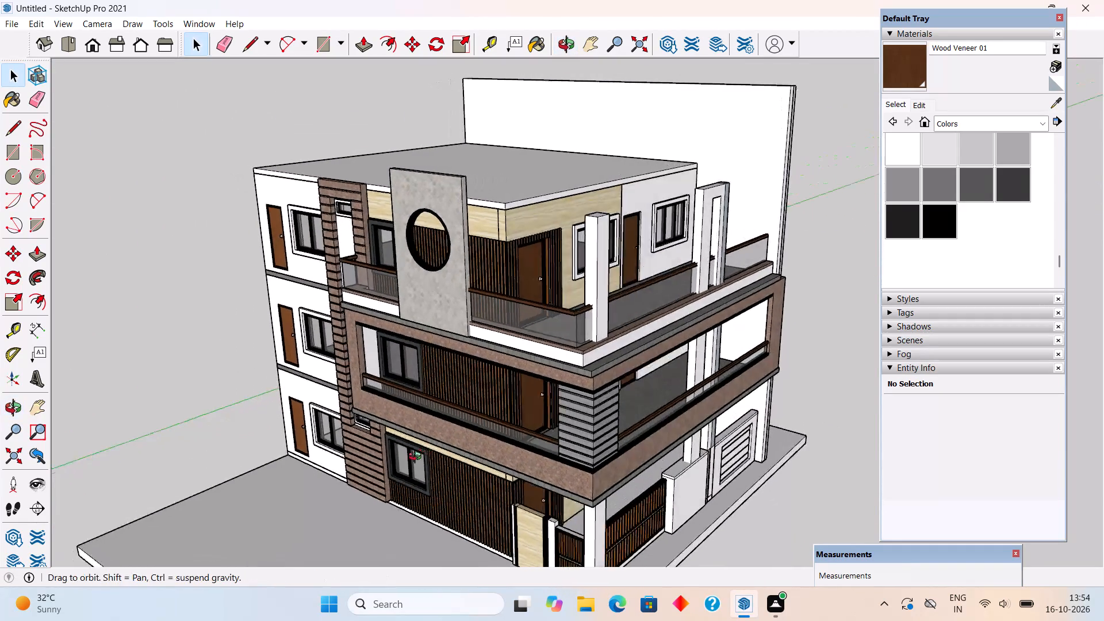
middle_click_drag(417, 458, 365, 456)
scroll(365, 456, "down", 3)
middle_click_drag(558, 451, 544, 450)
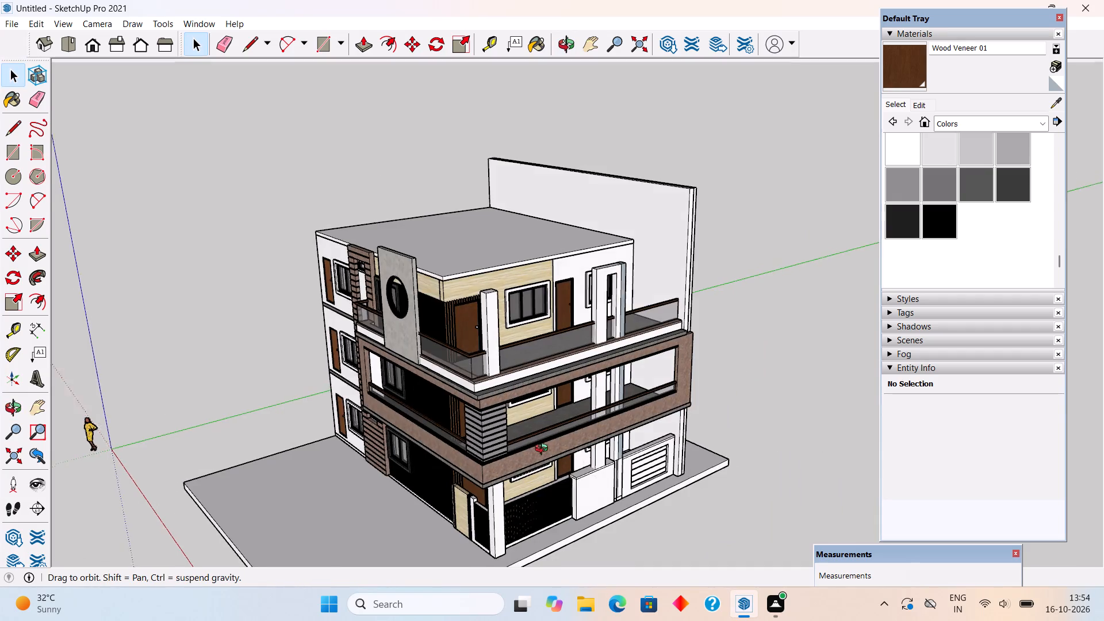
middle_click_drag(544, 450, 496, 440)
scroll(496, 440, "down", 1)
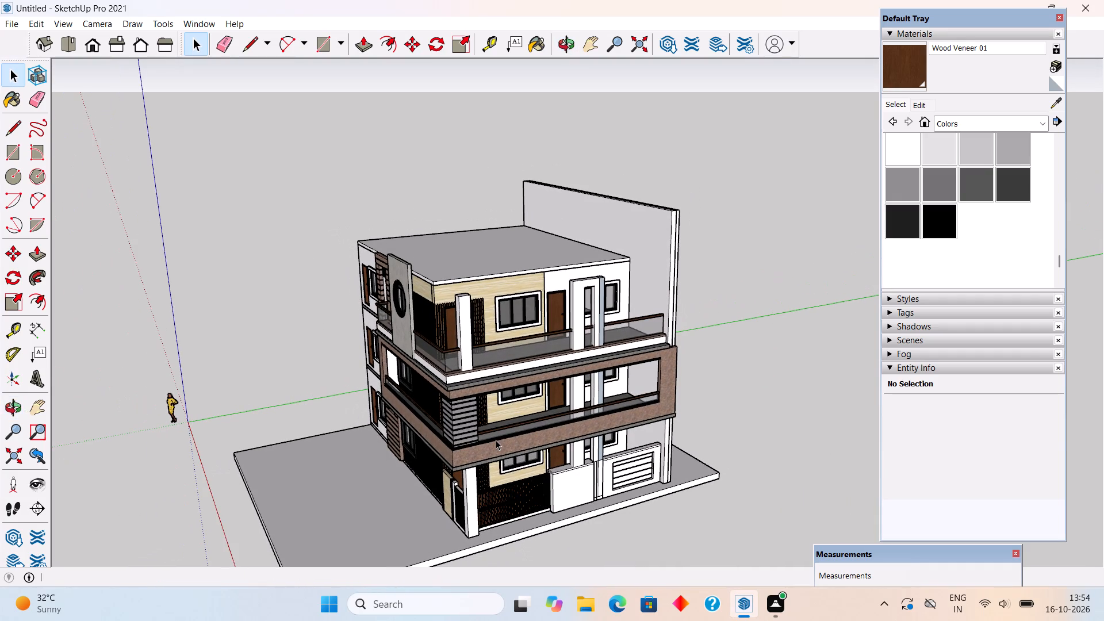
middle_click_drag(432, 346, 688, 324)
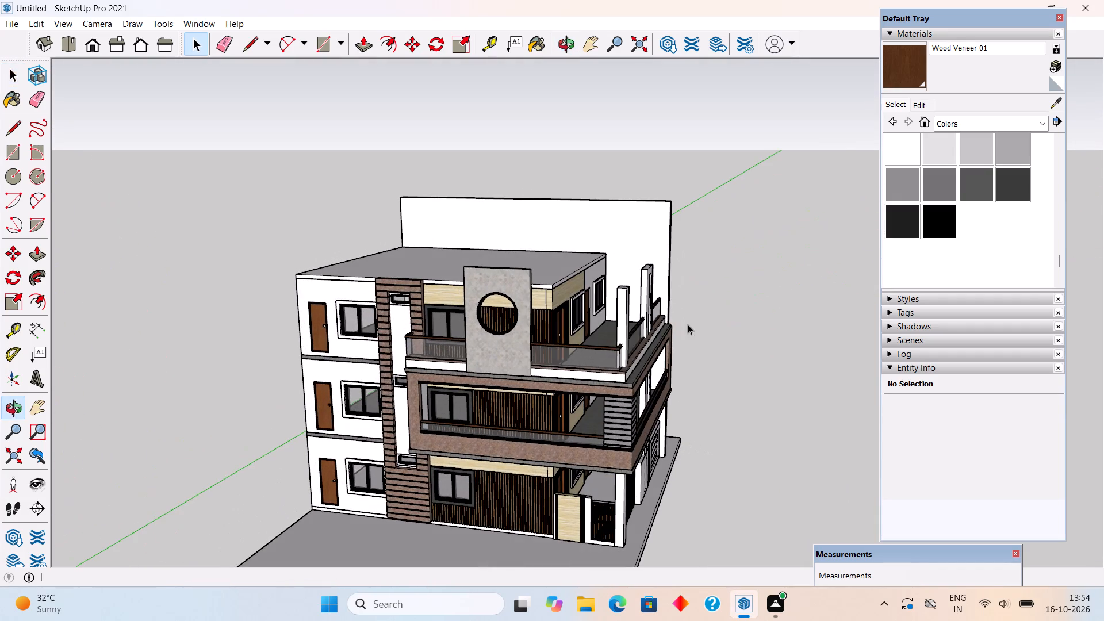
Push the top face of the brown stone-clad frame on the front facade down 6" towards the roof slab's underside.
scroll(374, 263, "up", 9)
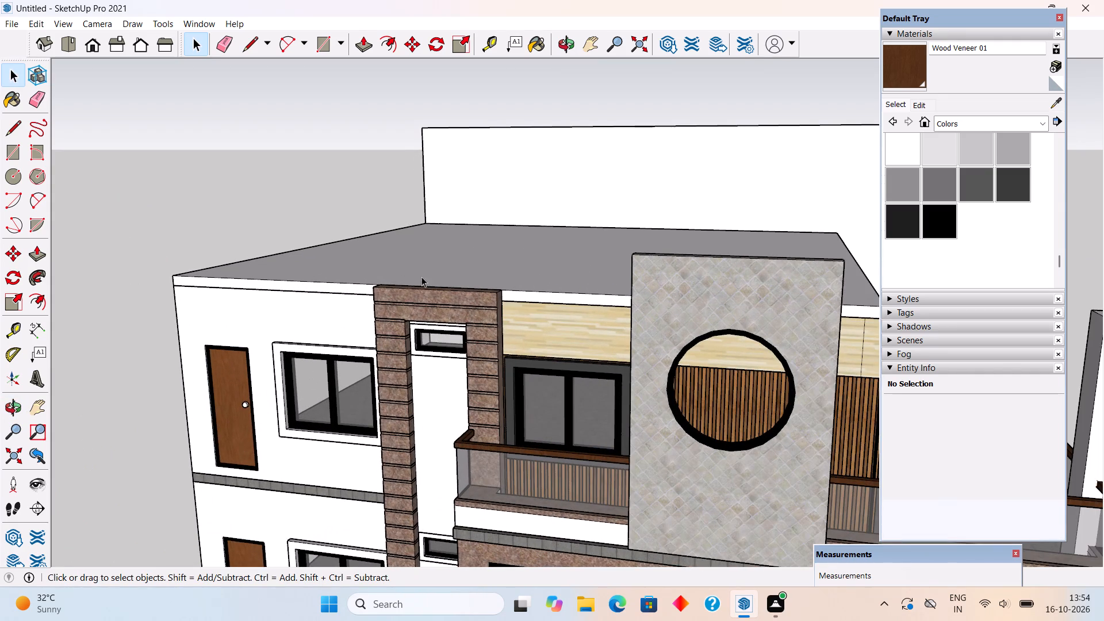
middle_click_drag(463, 290, 505, 351)
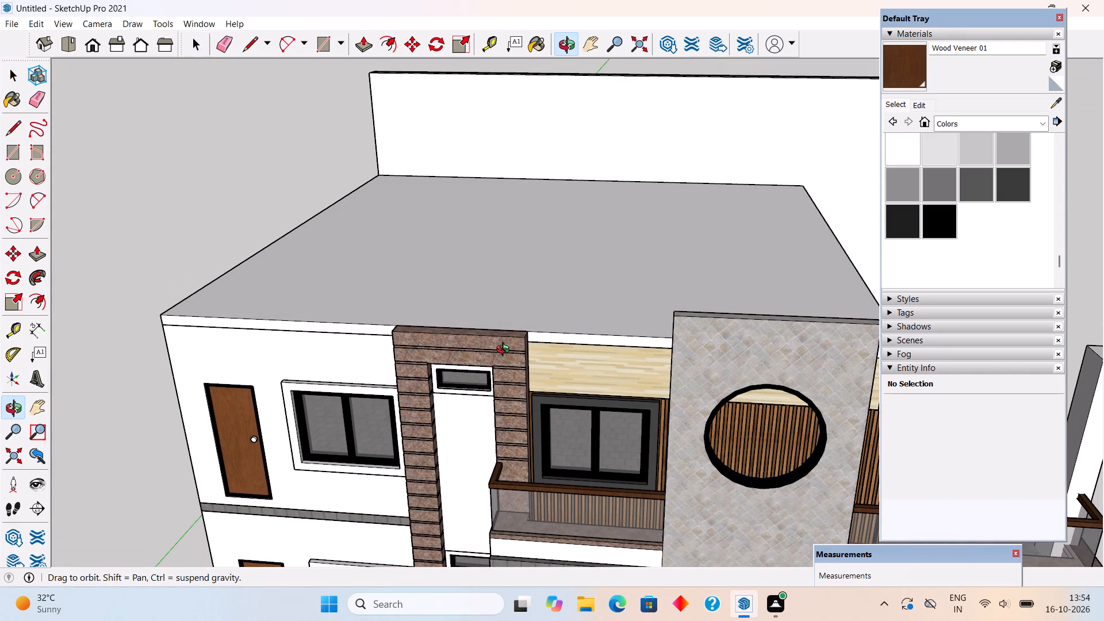
middle_click_drag(505, 351, 508, 354)
scroll(508, 354, "down", 1)
scroll(509, 344, "up", 7)
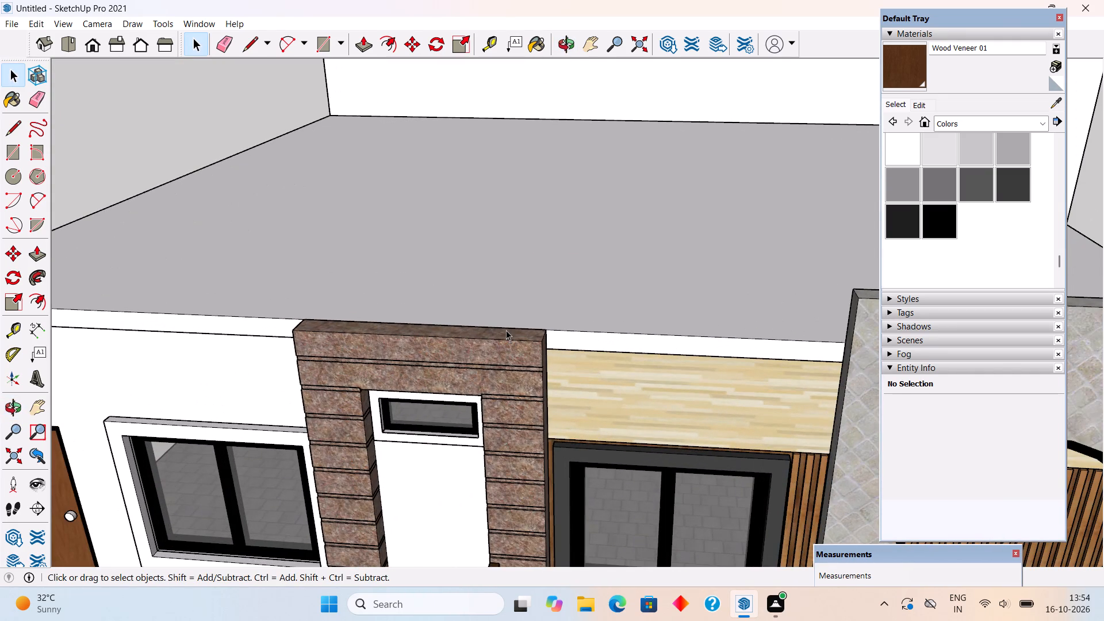
triple_click(506, 328)
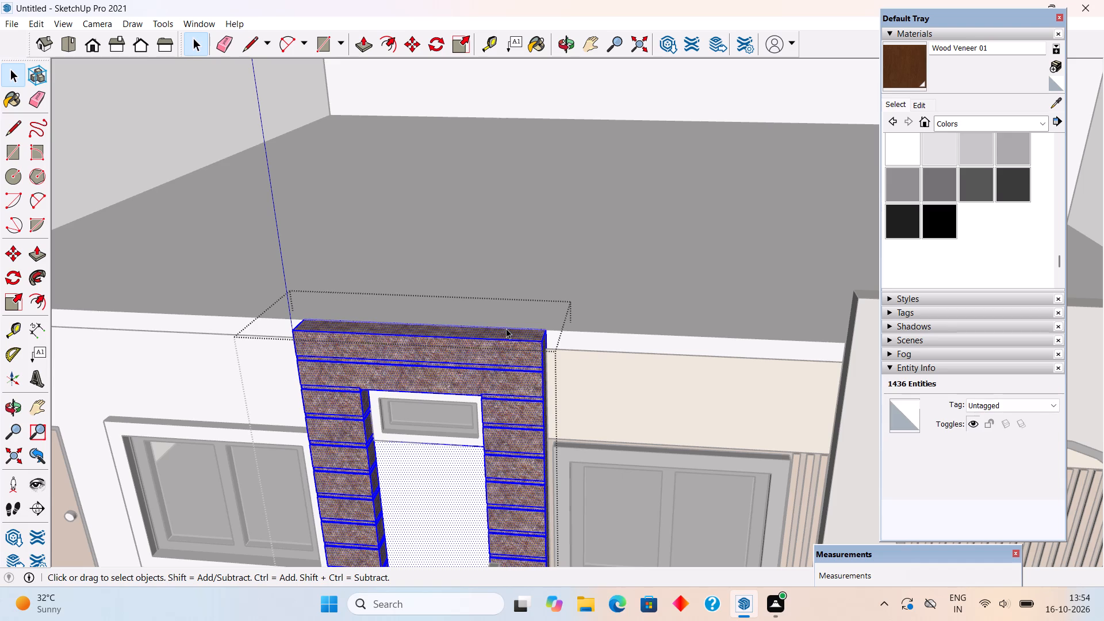
key("p")
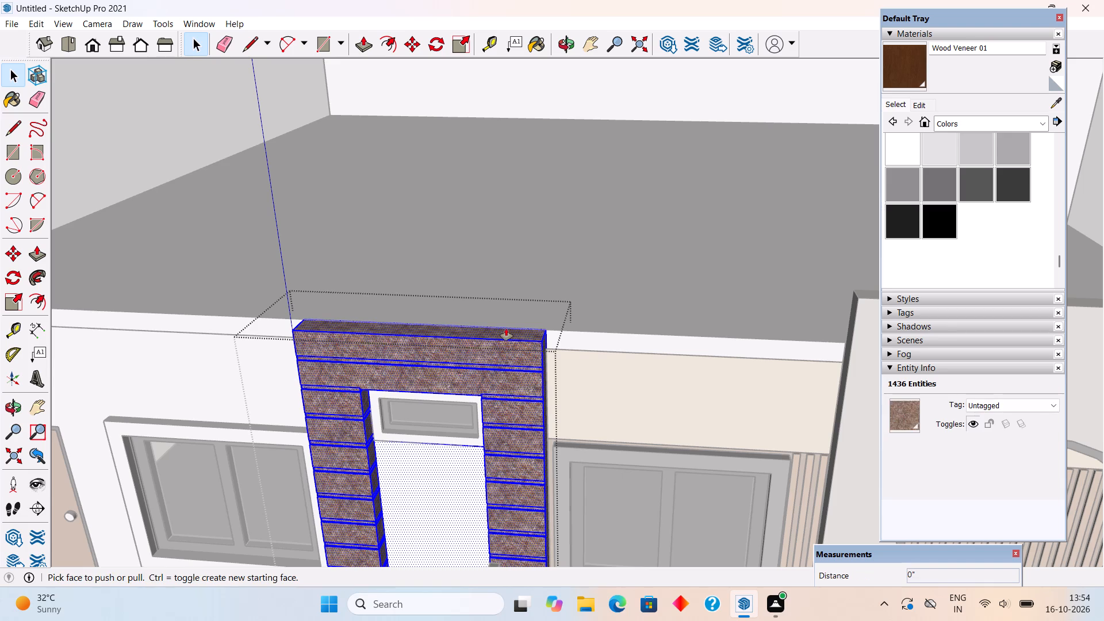
left_click(506, 328)
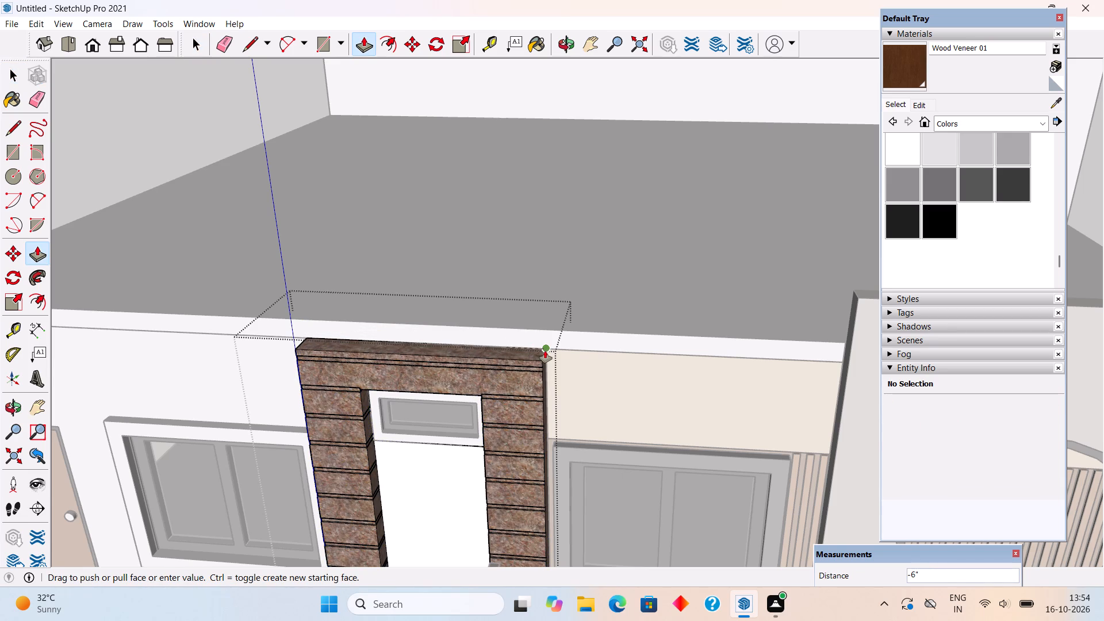
left_click(545, 351)
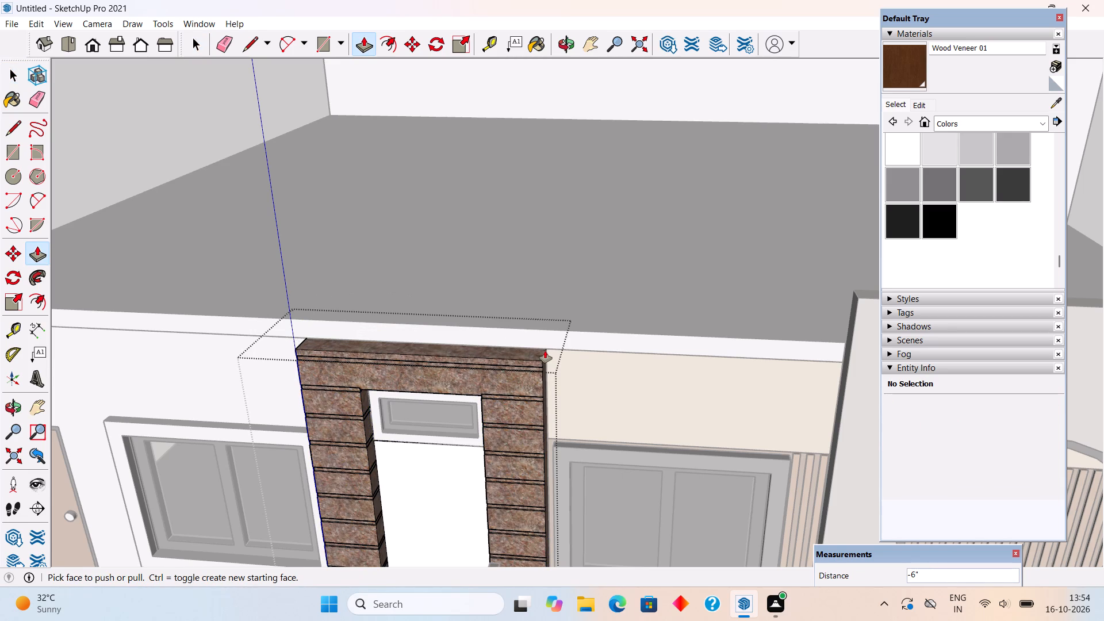
key("space")
left_click(139, 139)
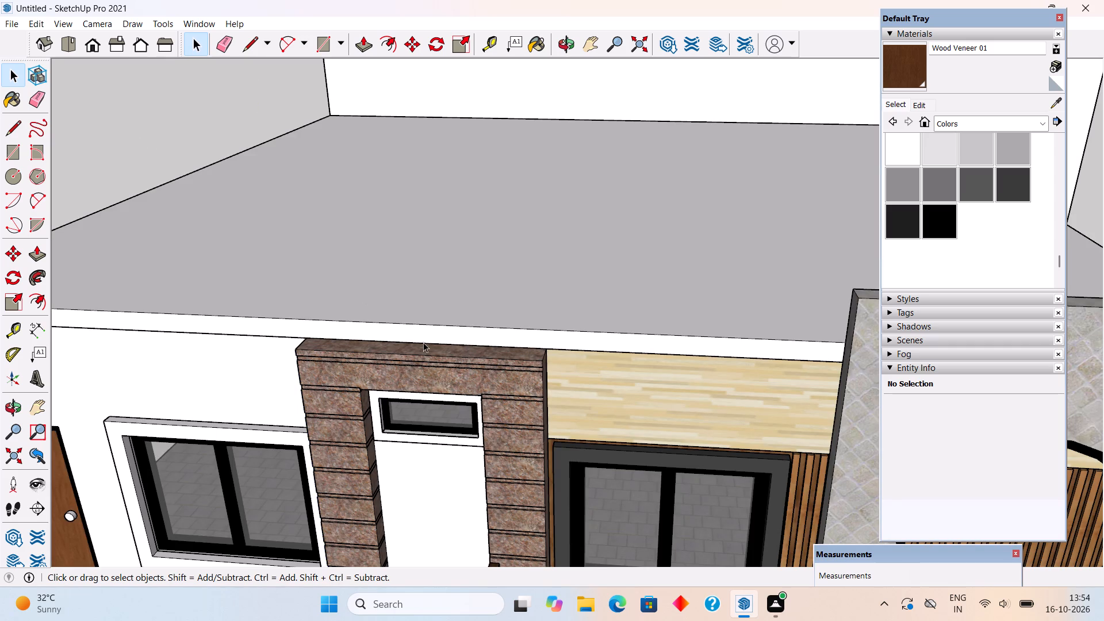
Pull the roof slab's front edge face outward 8" beyond the front wall.
triple_click(424, 339)
key("p")
left_click(424, 339)
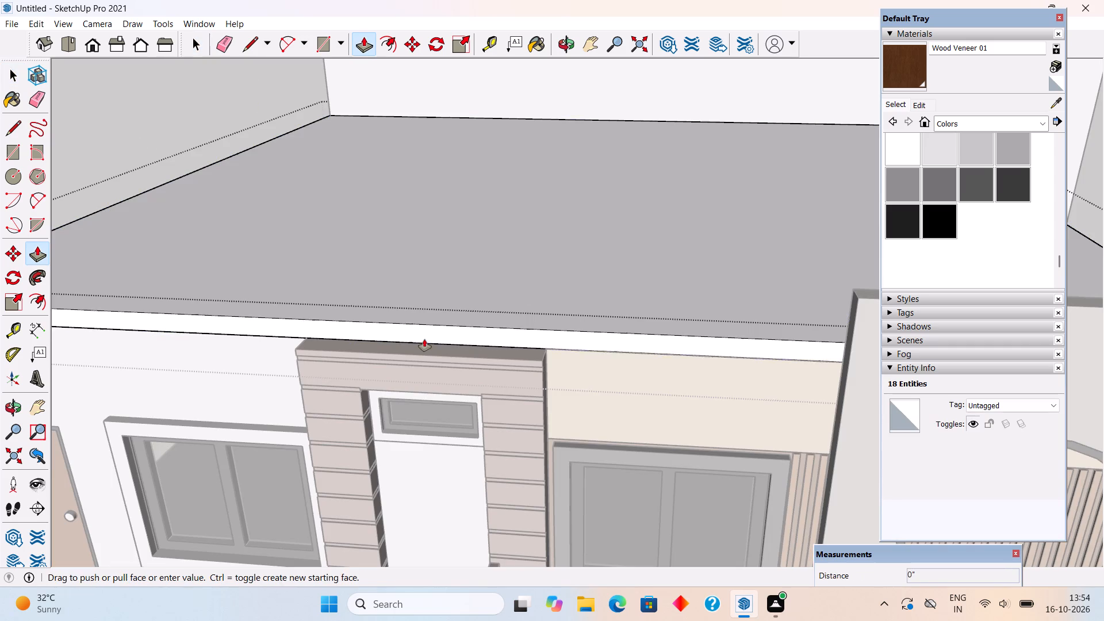
left_click(432, 354)
scroll(432, 354, "down", 9)
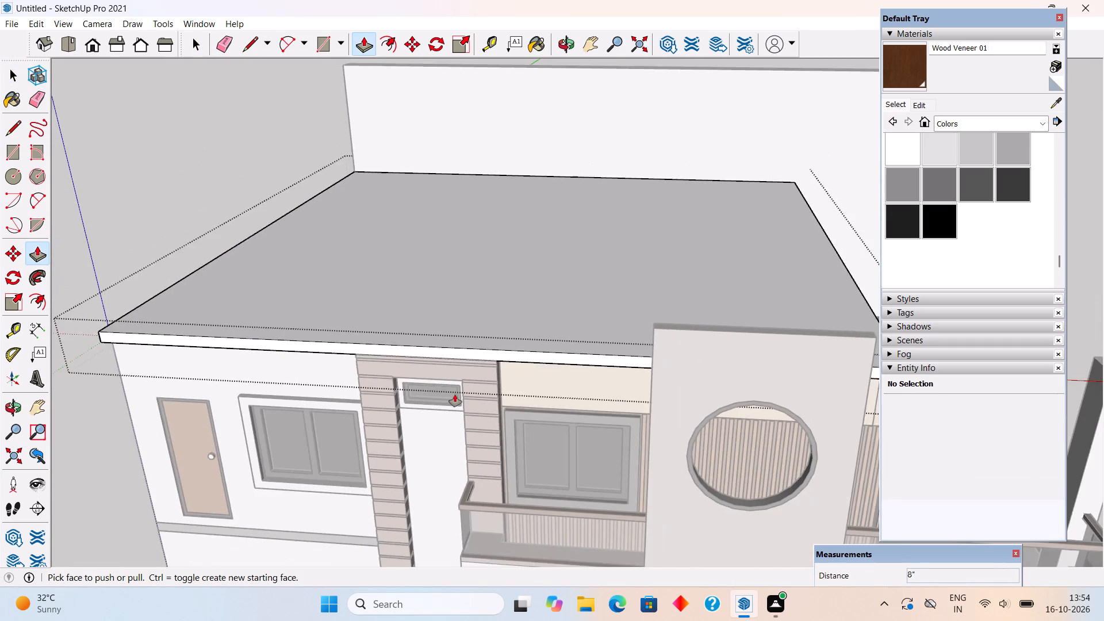
middle_click_drag(447, 373, 386, 233)
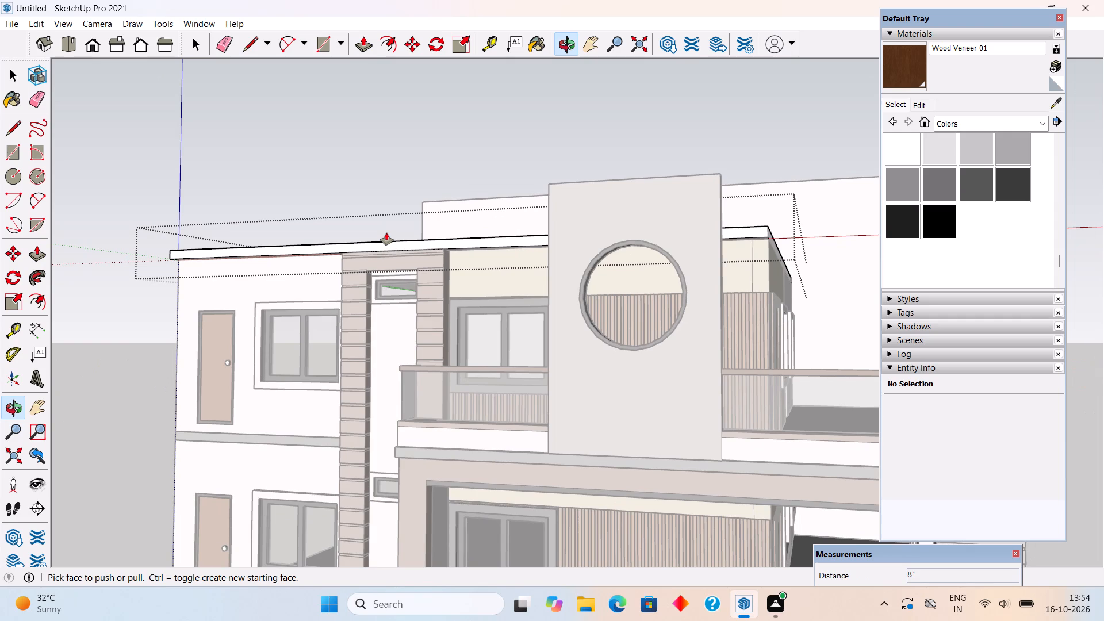
Pull the roof slab's side edge face, on the side with the wraparound balcony, outward about 3.5 feet.
middle_click_drag(505, 335, 306, 390)
scroll(306, 392, "down", 3)
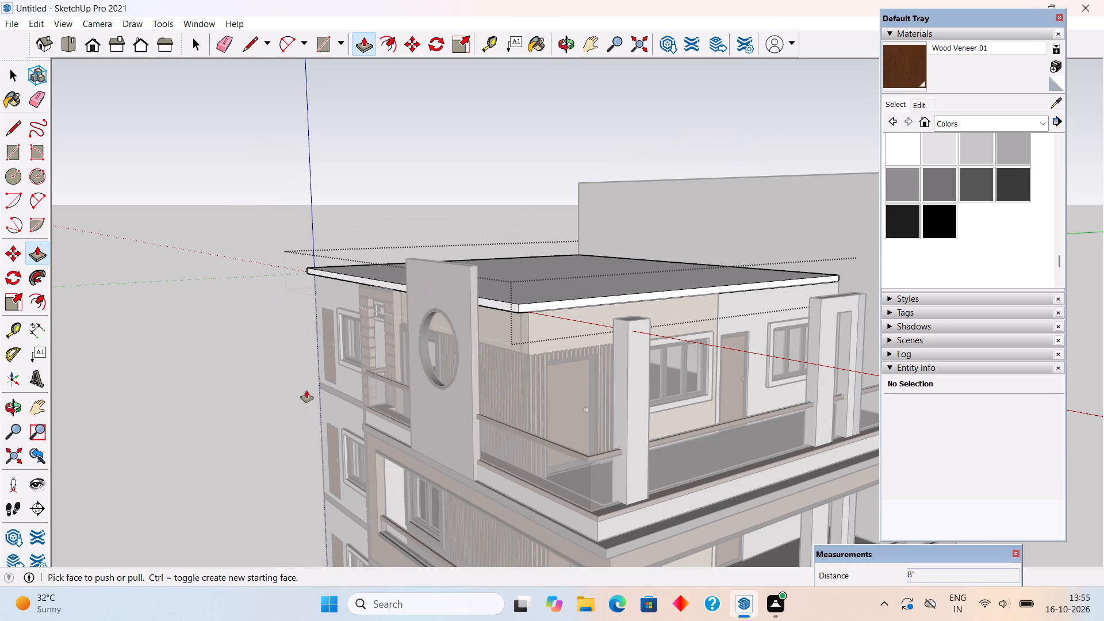
left_click(545, 304)
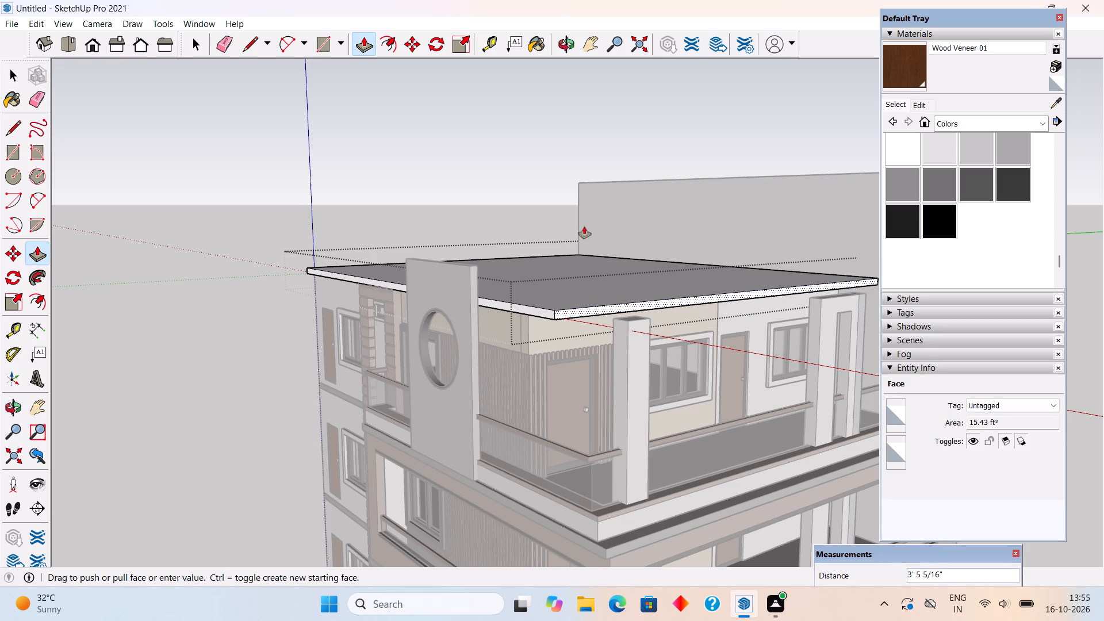
left_click(590, 273)
key("space")
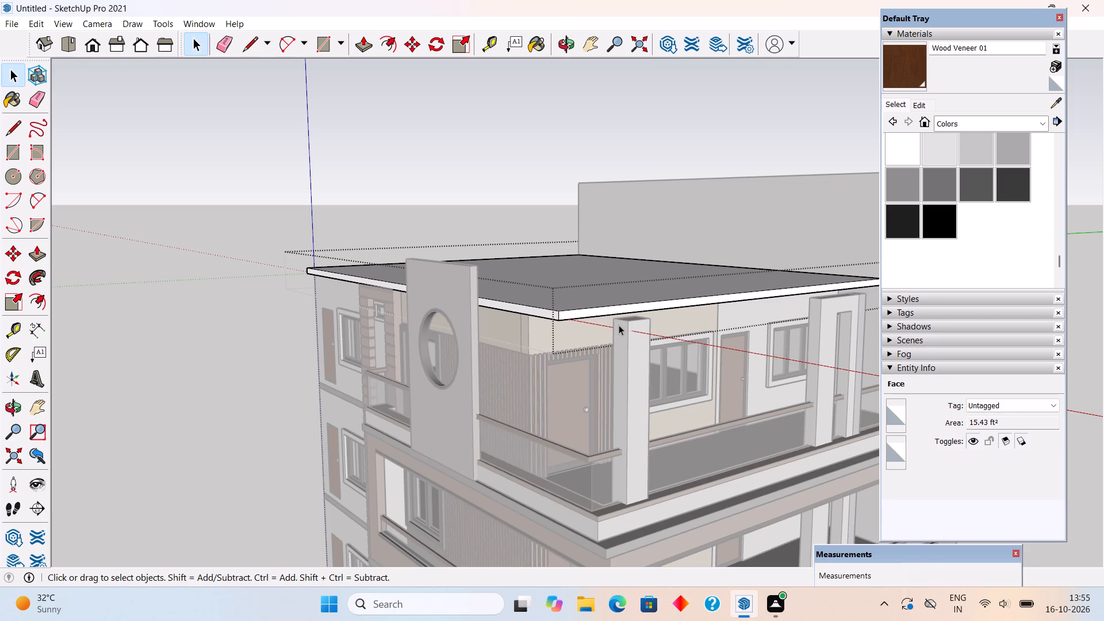
Push the top face of the top-floor balcony's corner column down so that it sits below the roof slab's level.
scroll(627, 320, "up", 8)
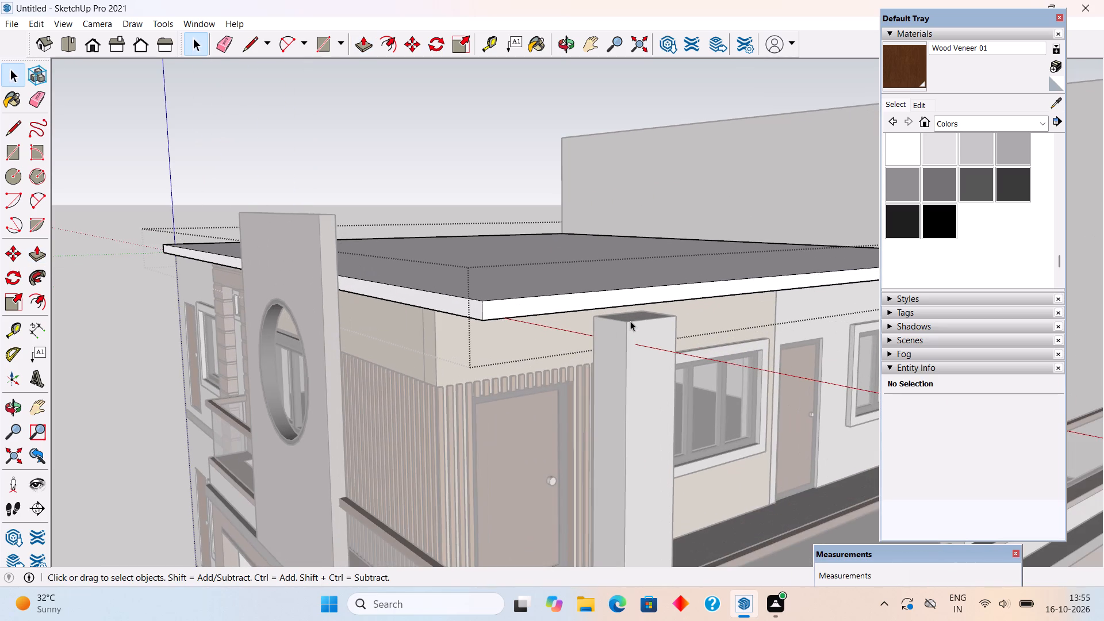
scroll(630, 321, "down", 1)
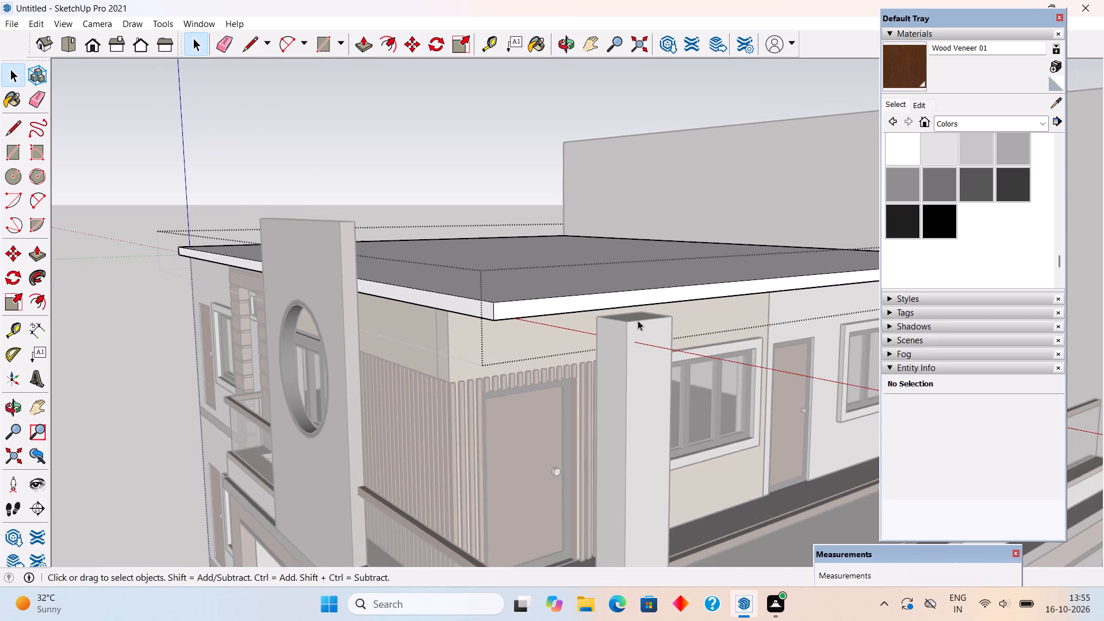
middle_click_drag(642, 331, 645, 404)
scroll(644, 419, "up", 4)
triple_click(645, 420)
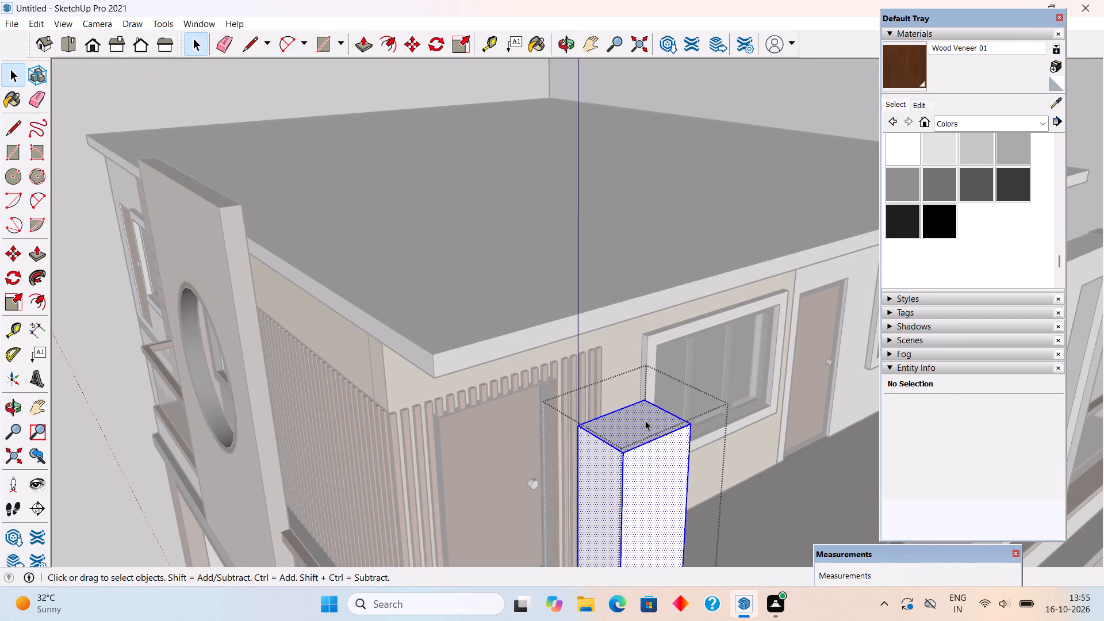
key("p")
left_click(645, 420)
left_click(672, 480)
key("space")
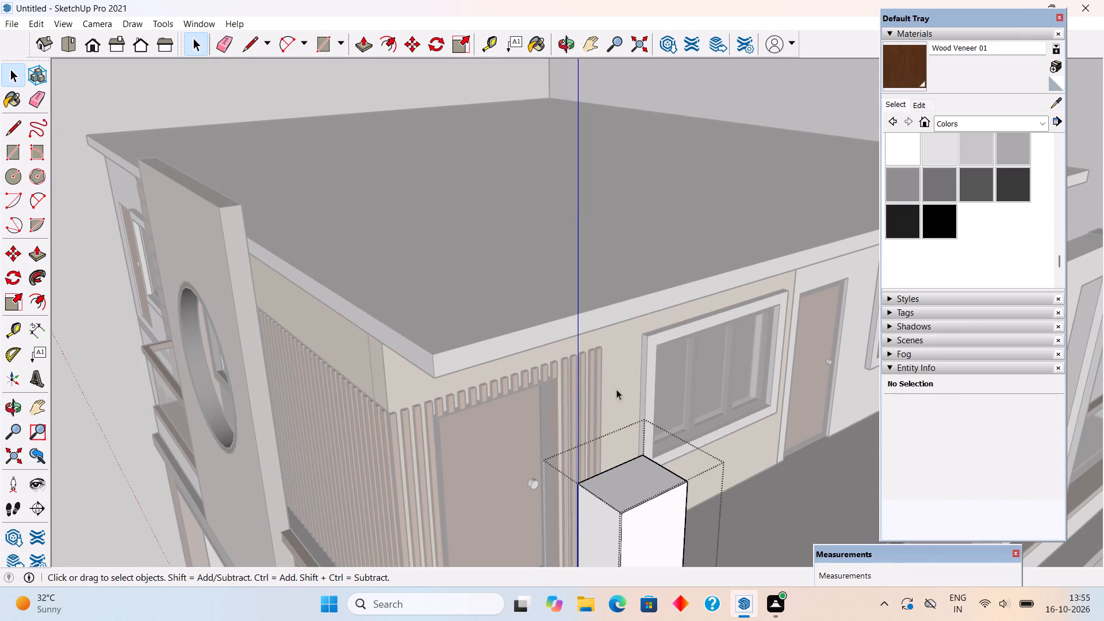
Extend the roof slab's balcony-side edge face outward about another 5' so that it reaches over the corner column.
left_click(357, 82)
triple_click(539, 337)
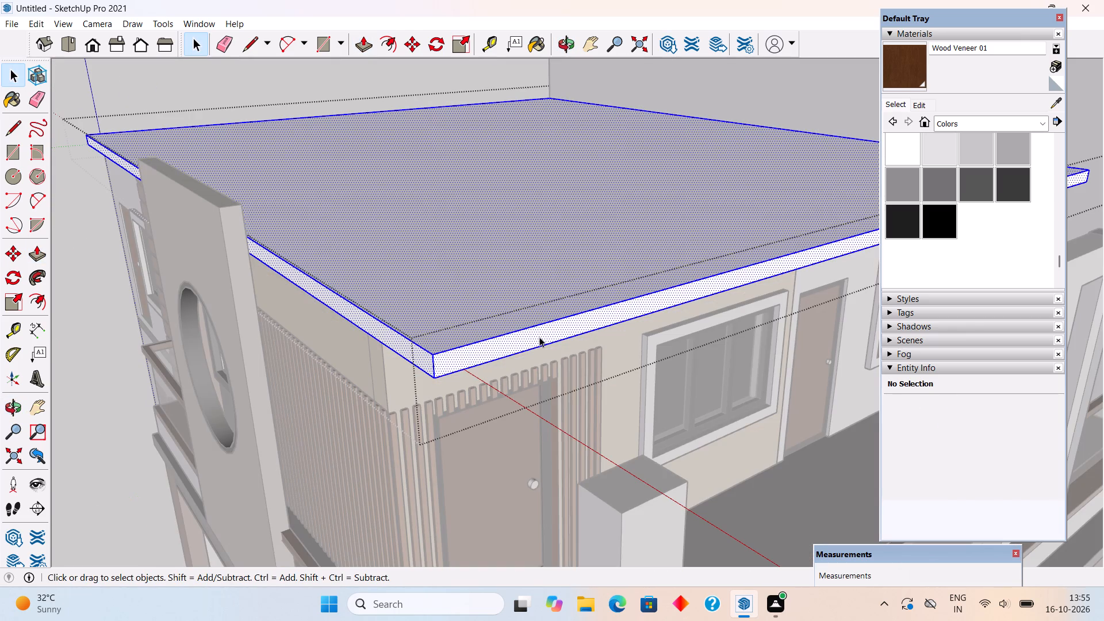
key("p")
left_click(539, 337)
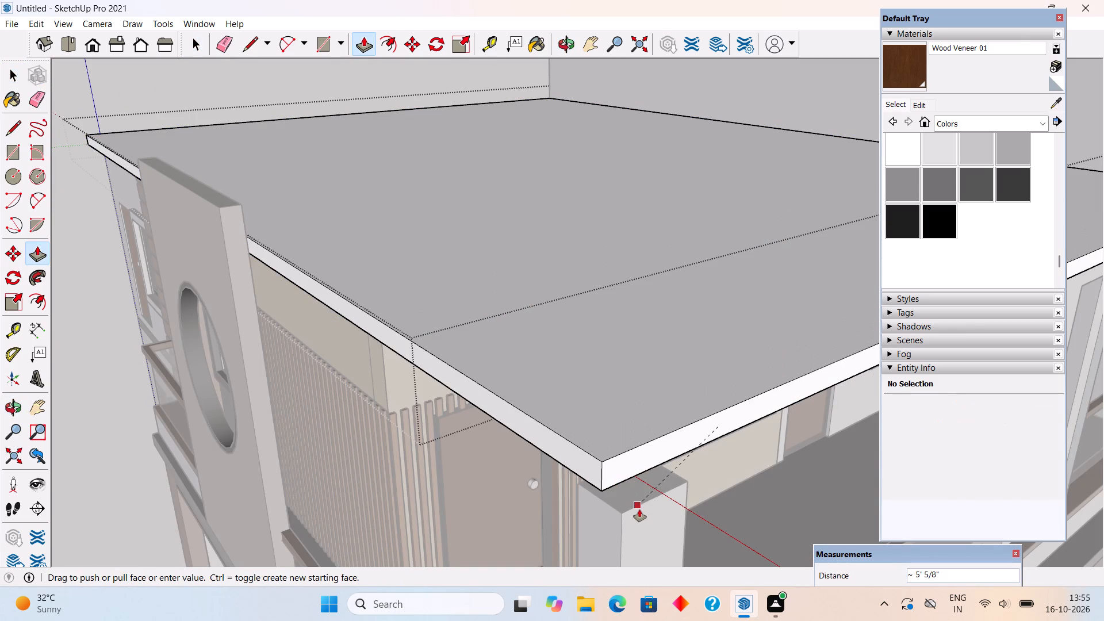
left_click(639, 509)
scroll(639, 509, "down", 4)
middle_click_drag(631, 421, 695, 340)
scroll(695, 340, "down", 3)
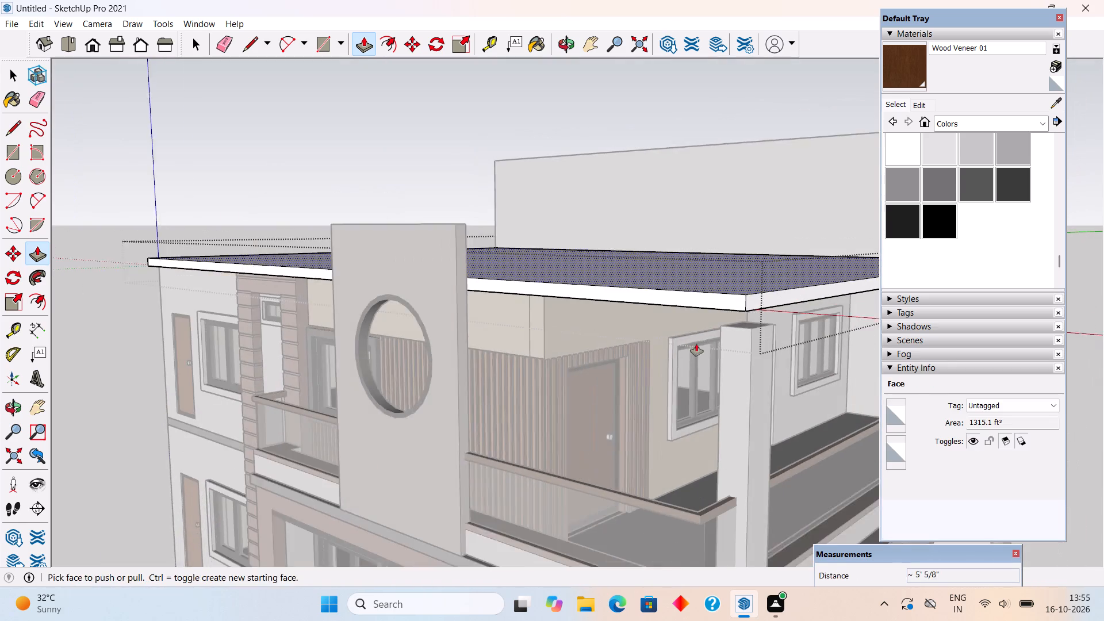
key("space")
left_click(438, 164)
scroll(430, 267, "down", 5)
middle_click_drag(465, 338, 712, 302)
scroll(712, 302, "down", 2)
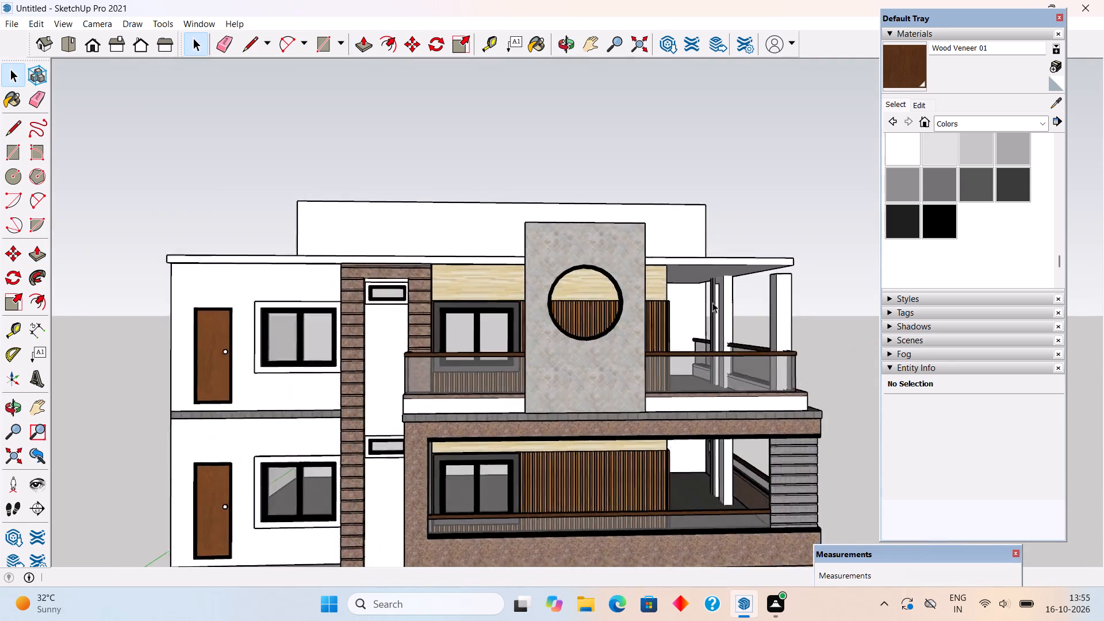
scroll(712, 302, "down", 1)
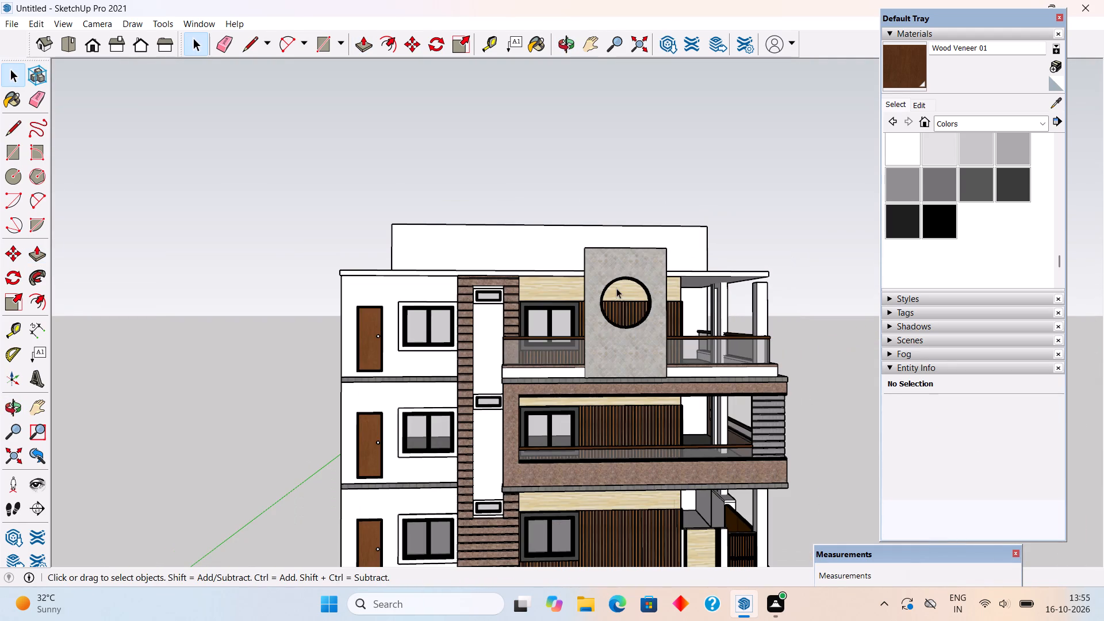
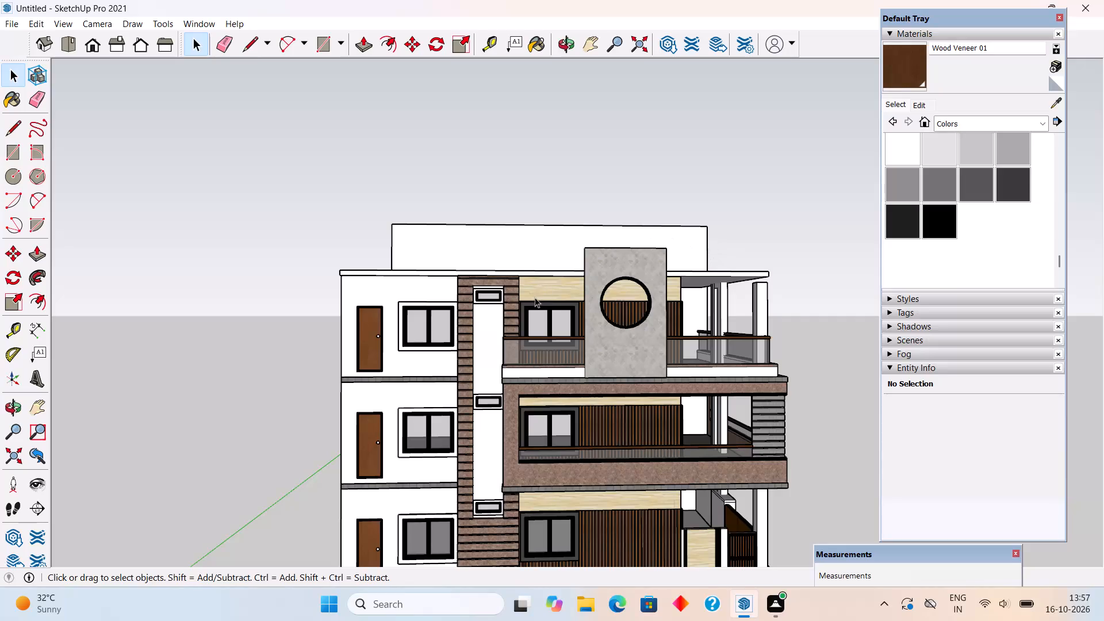
Examine the front and side elevations of the three-storey building from several angles.
scroll(535, 297, "down", 8)
middle_click_drag(561, 400, 417, 465)
scroll(417, 465, "up", 3)
middle_click_drag(533, 414, 473, 392)
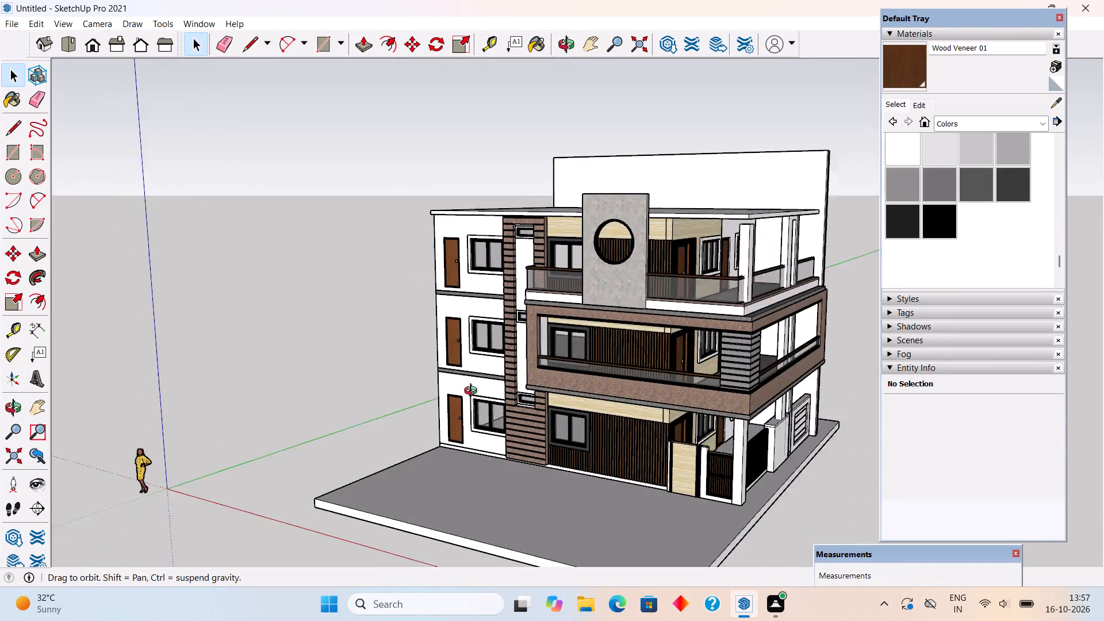
middle_click_drag(473, 392, 385, 368)
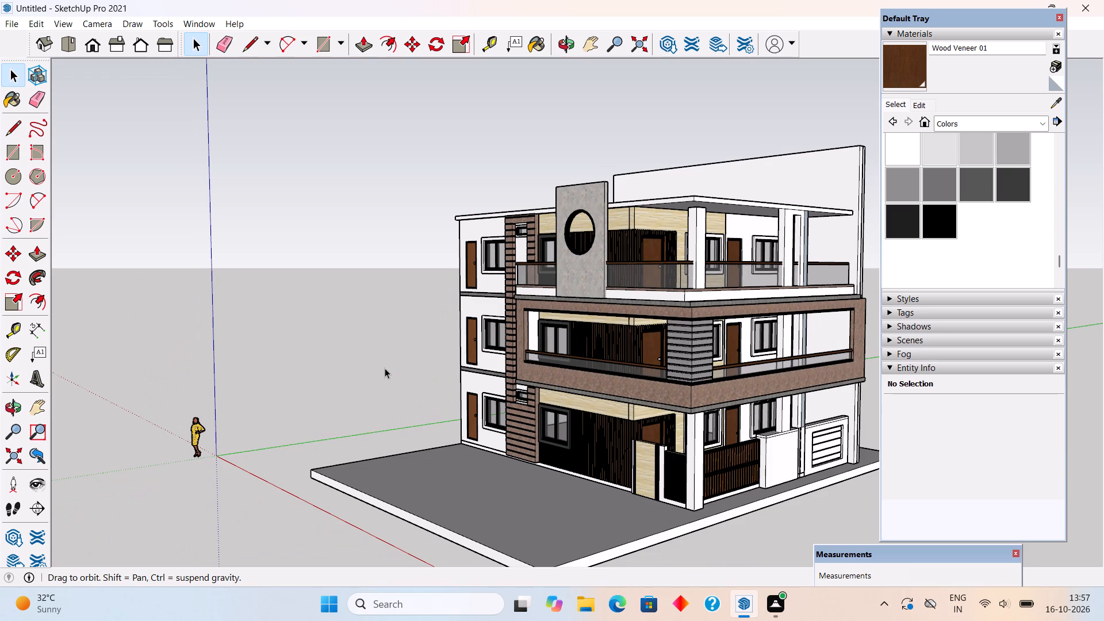
middle_click_drag(466, 355, 646, 403)
scroll(646, 403, "up", 2)
middle_click_drag(646, 403, 565, 378)
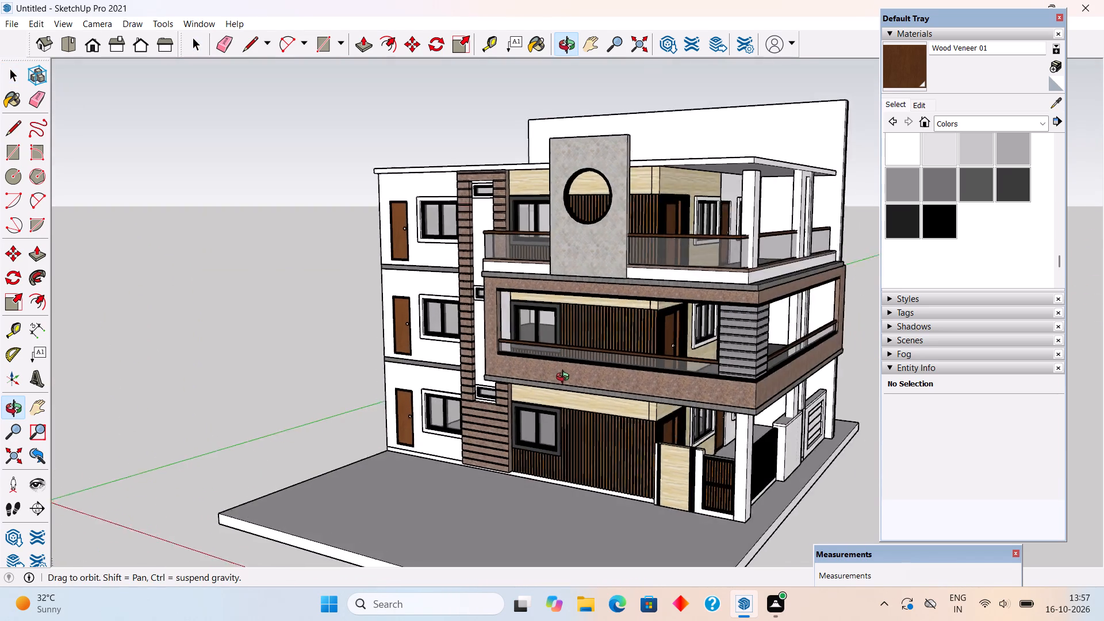
middle_click_drag(565, 378, 546, 419)
scroll(546, 419, "up", 2)
scroll(544, 417, "down", 4)
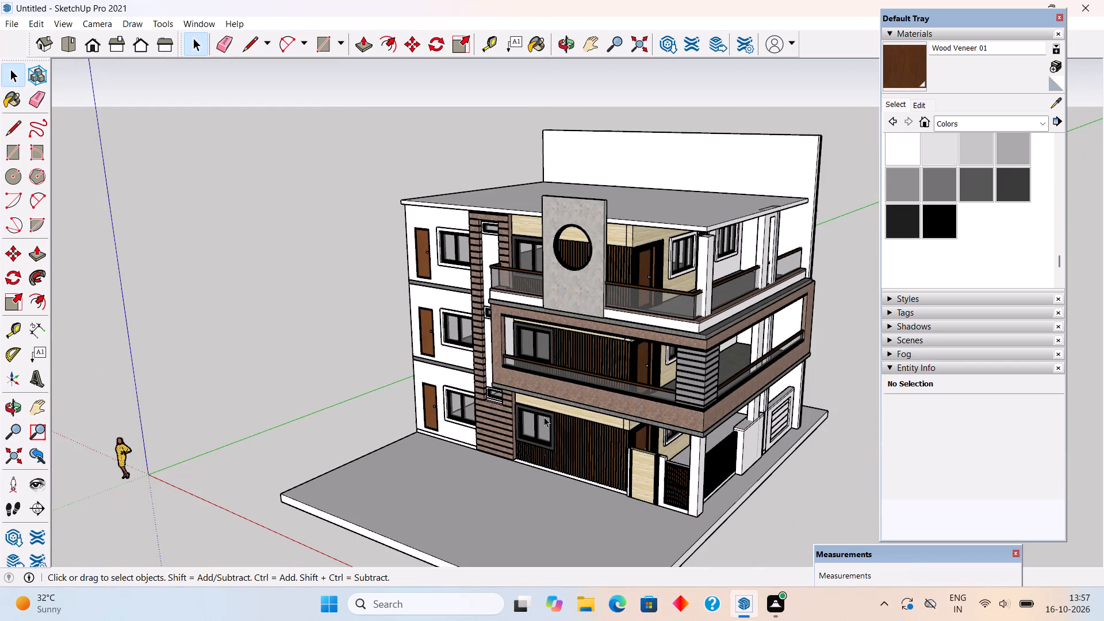
Push the underside face at the top of the slot in the top-floor balcony's middle column upward by 6 inches.
middle_click_drag(718, 375, 359, 403)
scroll(692, 256, "up", 9)
middle_click_drag(602, 290, 618, 200)
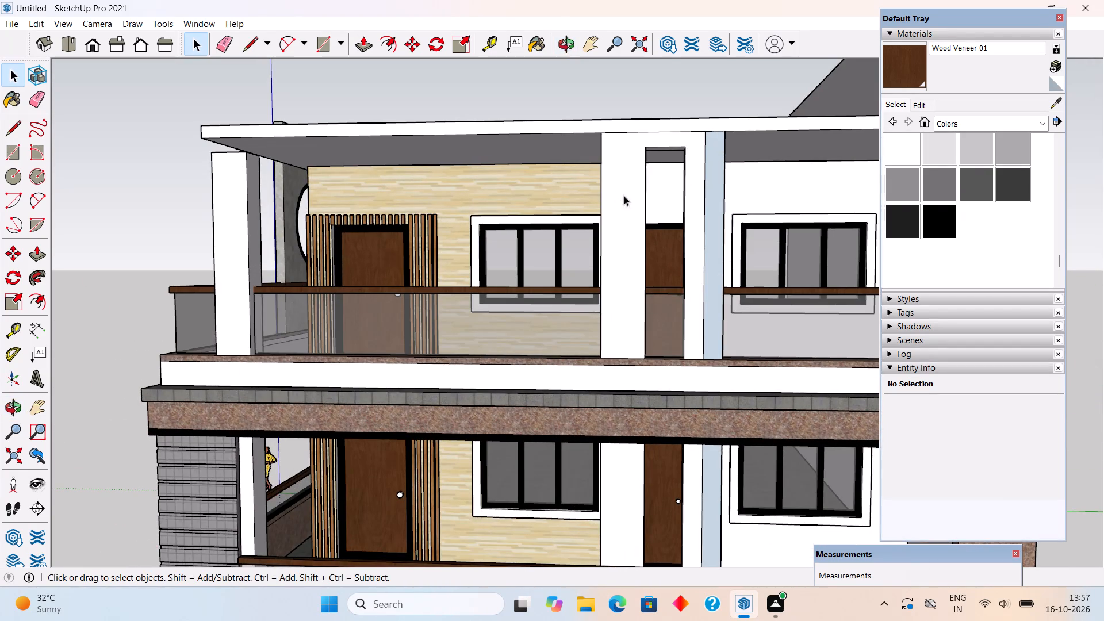
middle_click_drag(649, 126, 657, 86)
scroll(673, 103, "up", 9)
left_click(670, 110)
triple_click(670, 110)
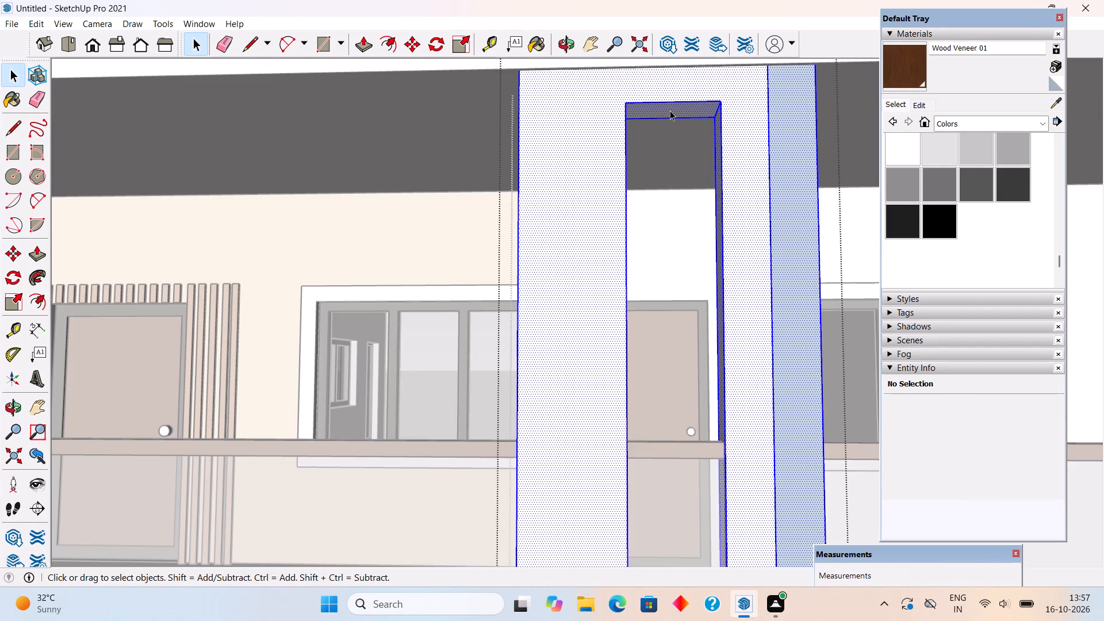
scroll(670, 111, "up", 4)
left_click(670, 111)
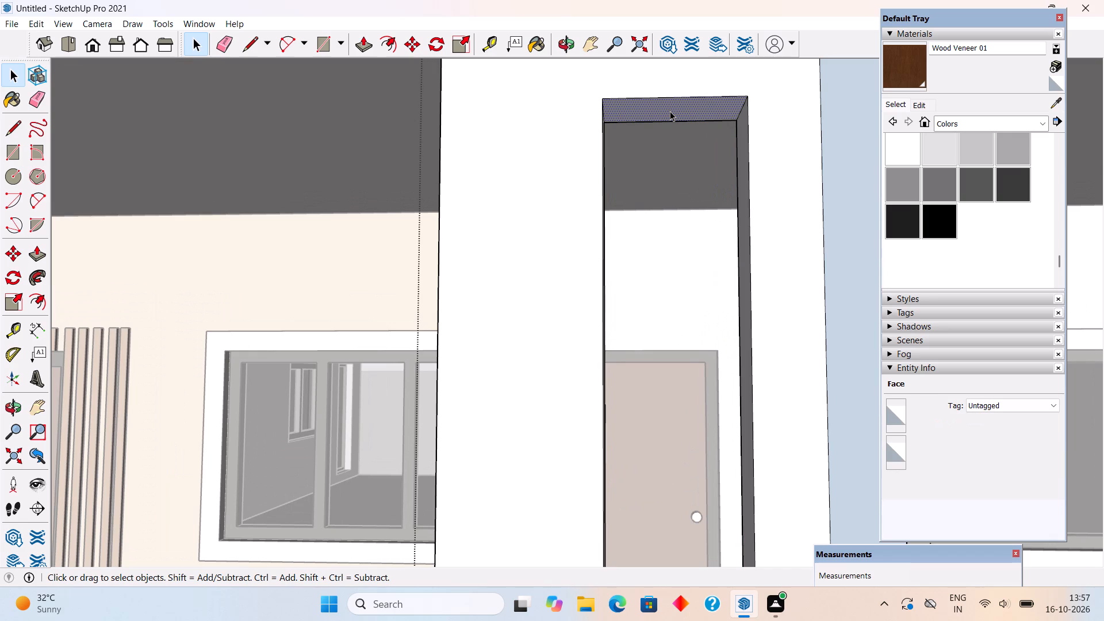
key("p")
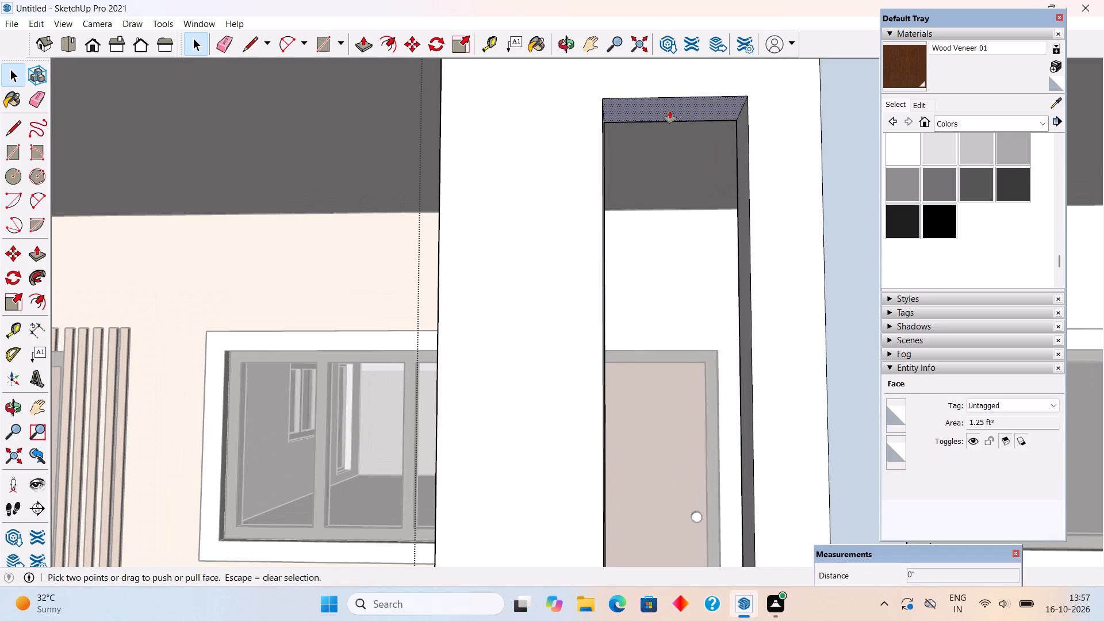
left_click(670, 111)
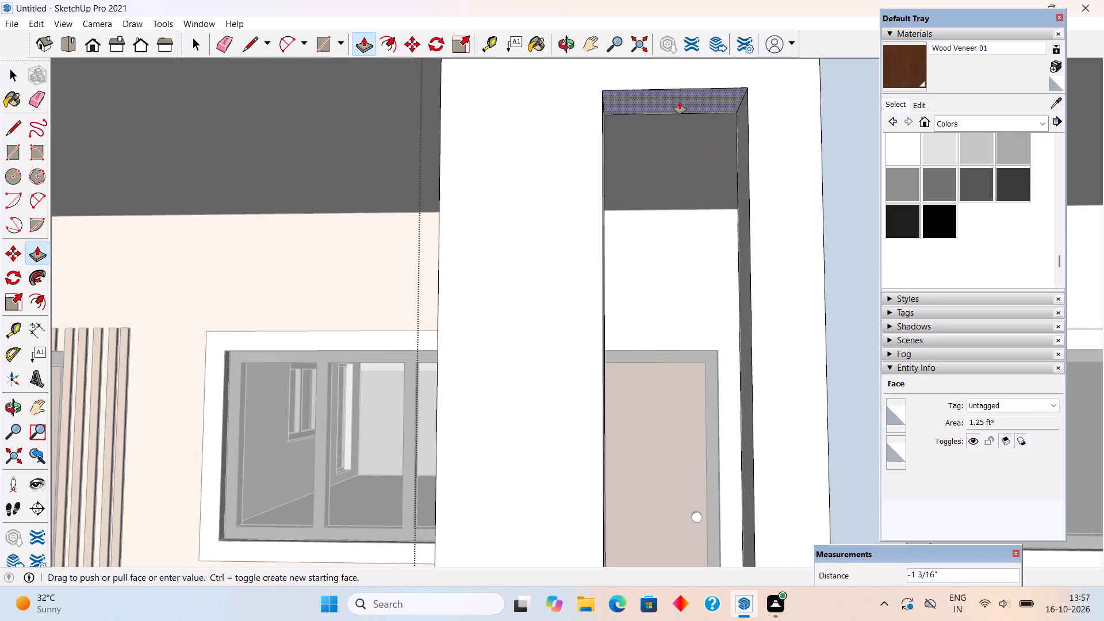
type("6\"")
key("Return")
key("space")
Push the roof slab's edge on the side balcony back behind the slotted column, exposing the column's top.
scroll(565, 427, "down", 5)
scroll(513, 359, "down", 4)
middle_click_drag(542, 369, 570, 496)
scroll(582, 379, "up", 2)
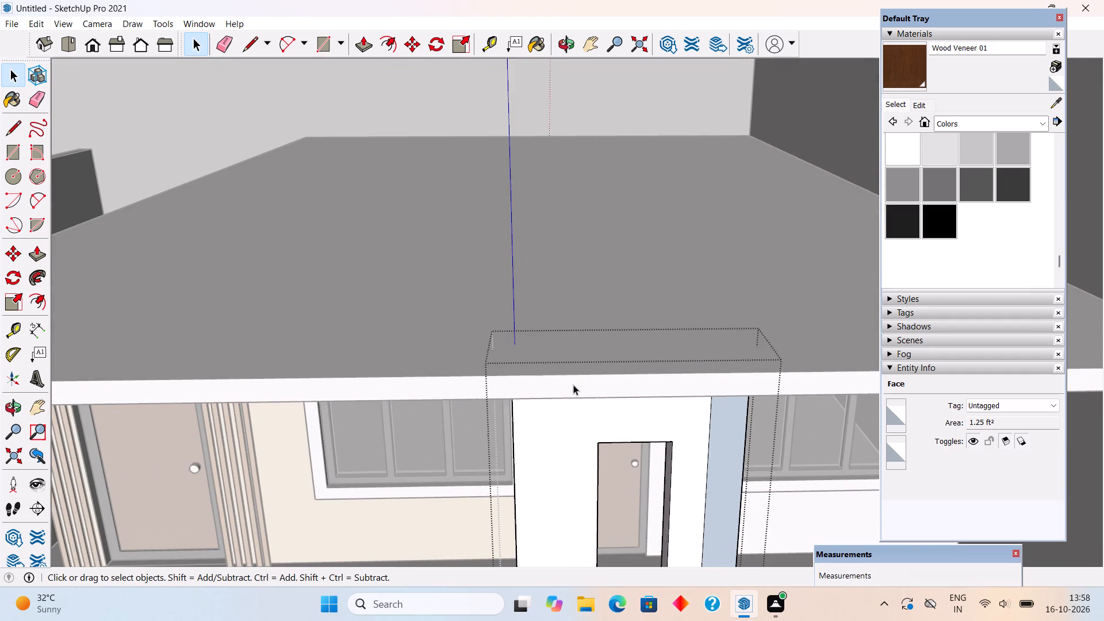
triple_click(573, 385)
key("p")
left_click(573, 385)
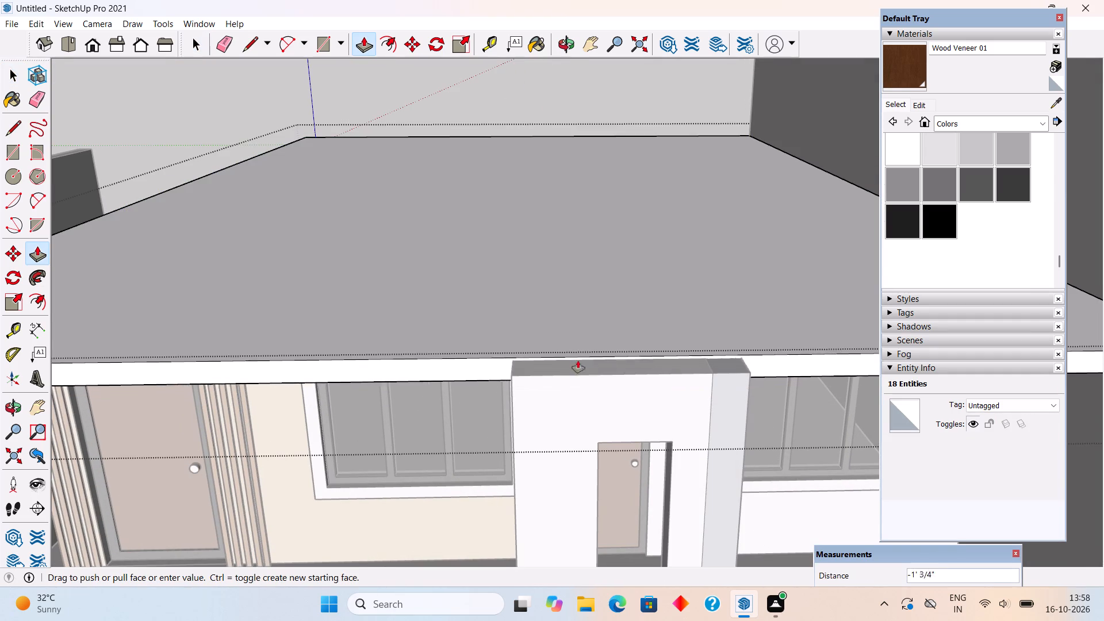
left_click(580, 334)
key("space")
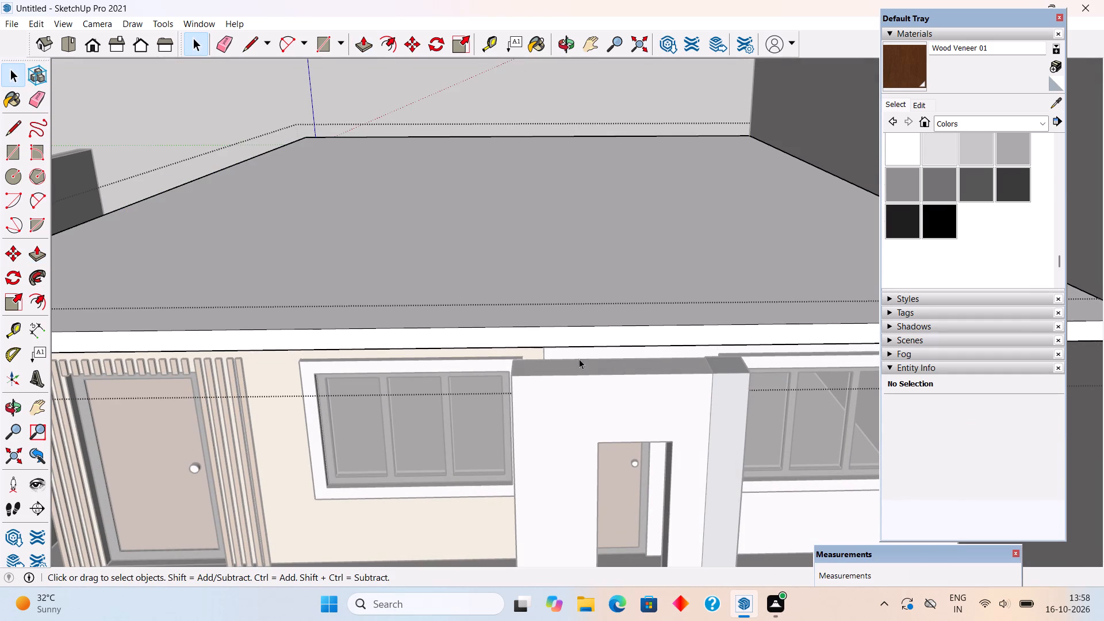
Lower the slotted column's main top face by 6 inches and bring its adjoining small top face down level with it.
triple_click(582, 369)
middle_click_drag(600, 358, 600, 459)
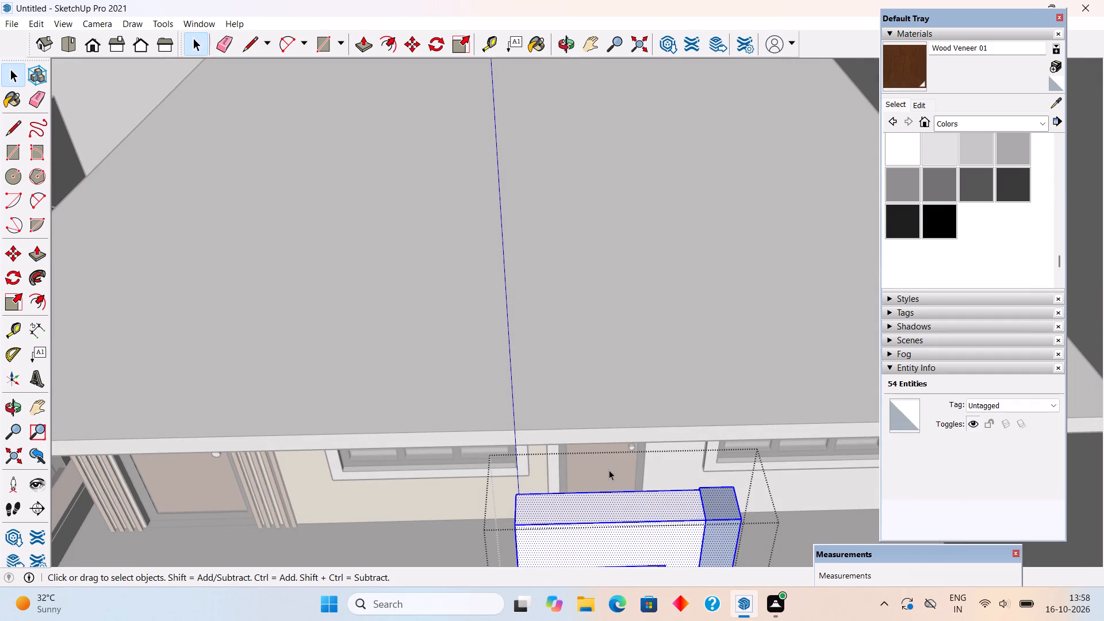
key("p")
left_click(619, 505)
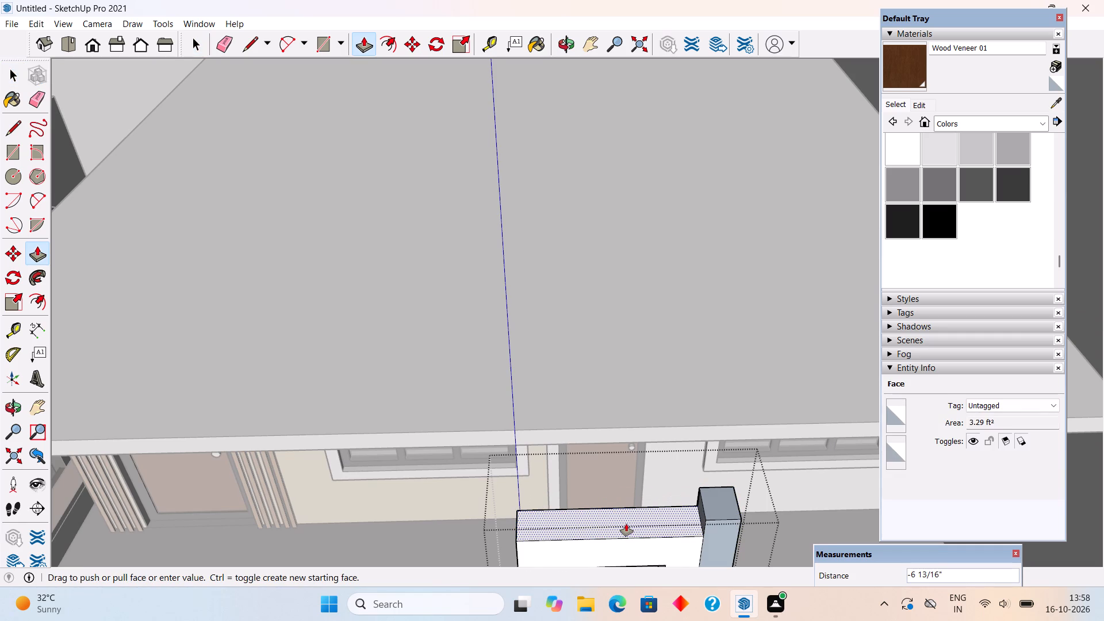
type("6\"")
key("Return")
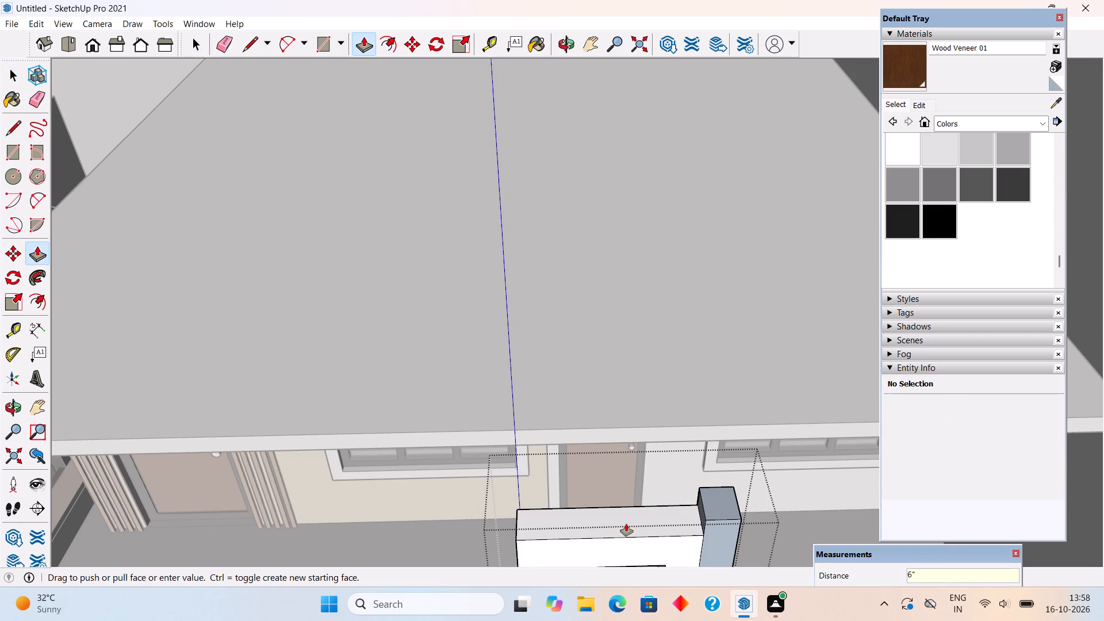
left_click(714, 500)
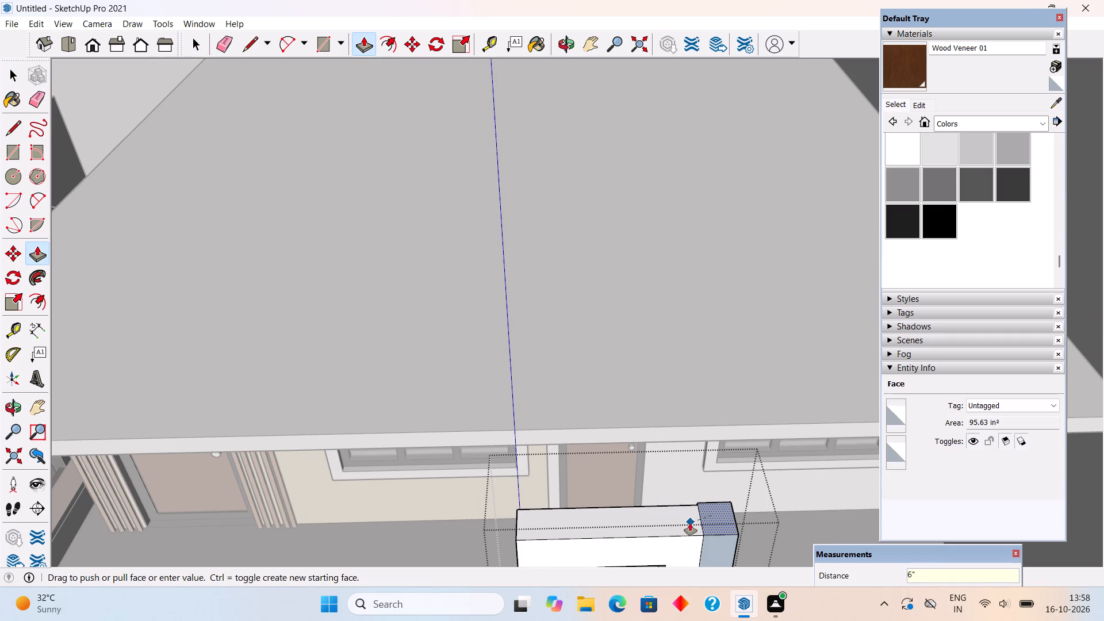
left_click(690, 523)
key("space")
scroll(687, 523, "down", 3)
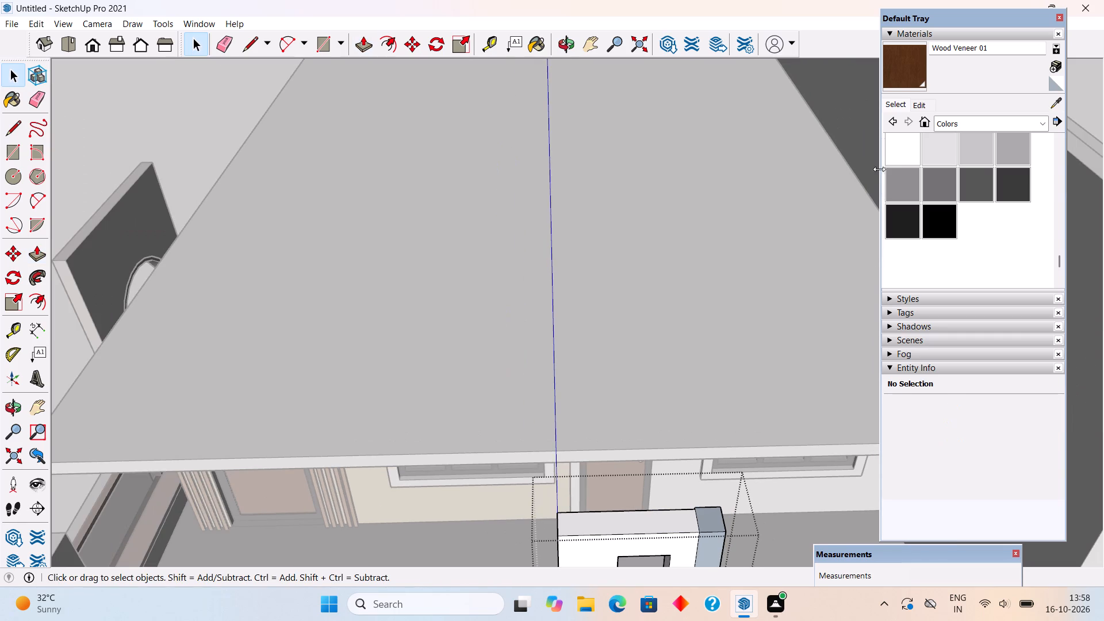
Paint the slotted column's unpainted bluish top and side faces white with Color M00.
left_click(897, 156)
left_click(714, 526)
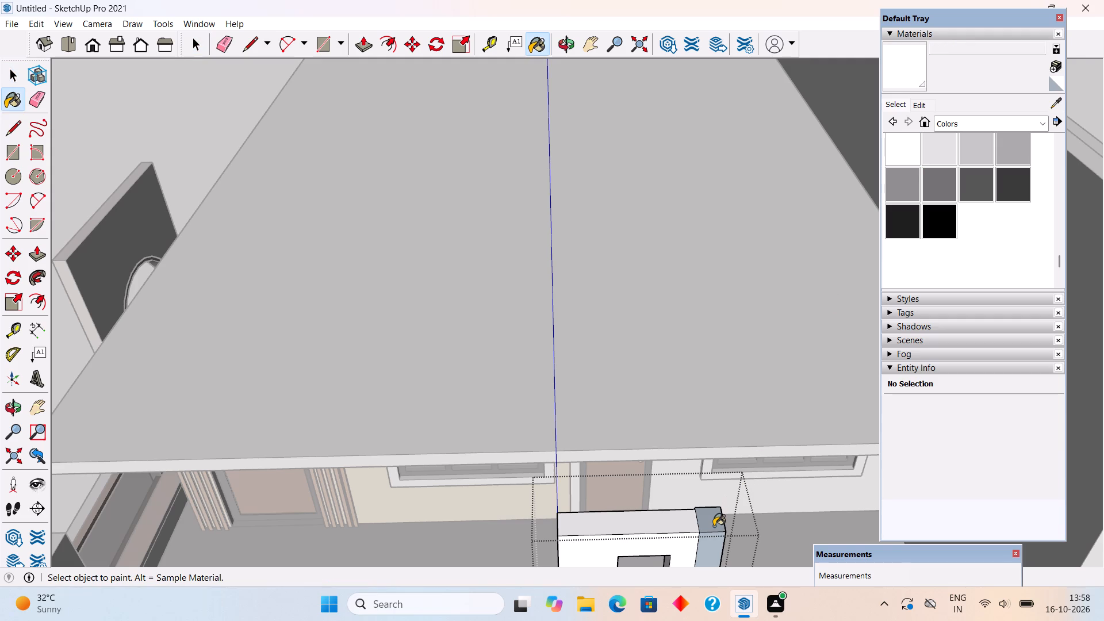
scroll(710, 514, "down", 9)
left_click(698, 526)
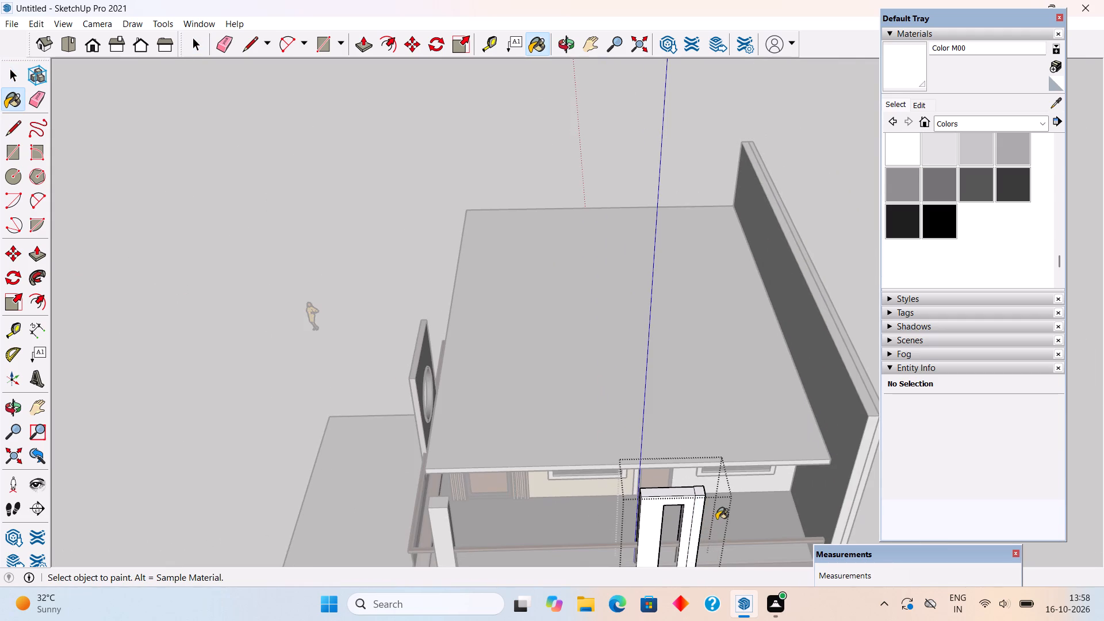
middle_click_drag(669, 494, 492, 392)
scroll(485, 417, "up", 5)
left_click(485, 409)
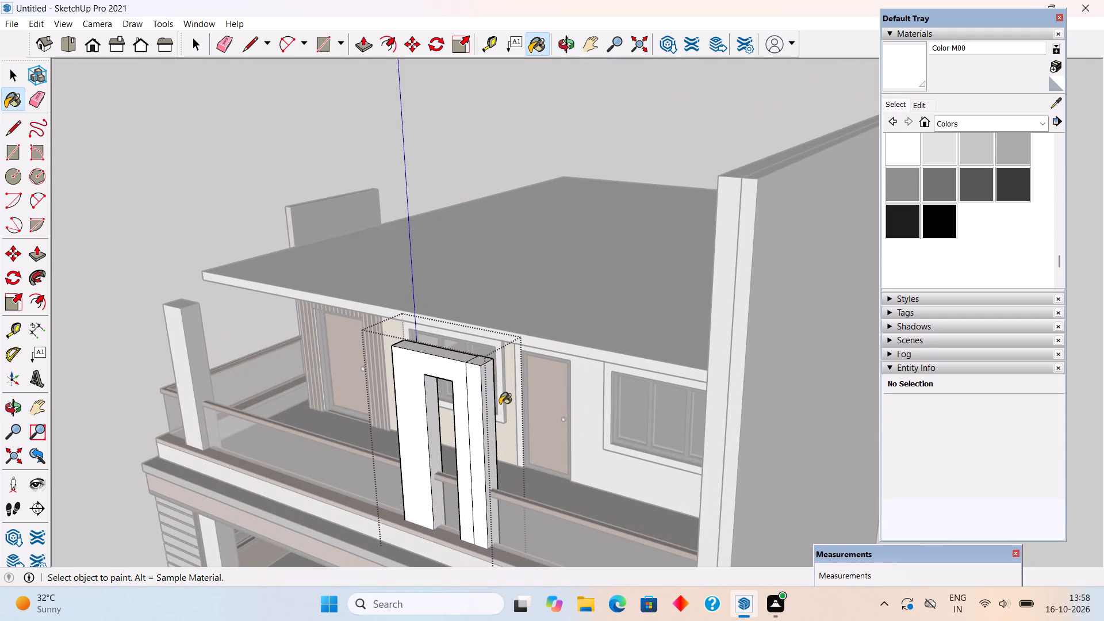
Paint the slotted column's narrow side face, seen from the building front, with Color M00 and leave the column group.
middle_click_drag(500, 404, 975, 438)
scroll(826, 438, "down", 3)
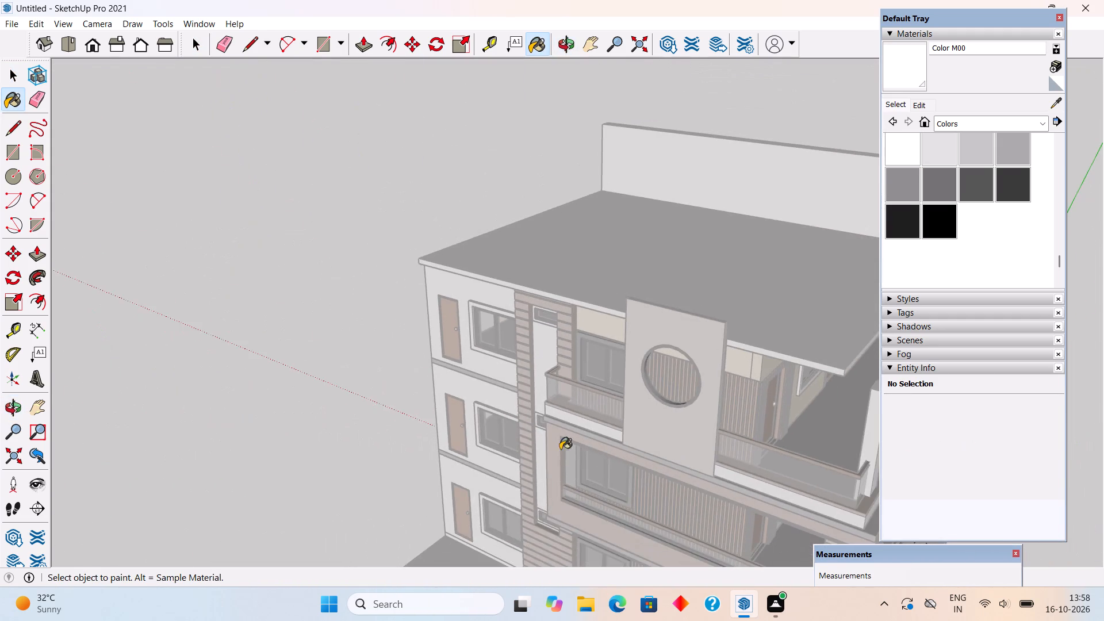
scroll(423, 421, "down", 6)
scroll(361, 320, "down", 6)
middle_click_drag(477, 442, 687, 334)
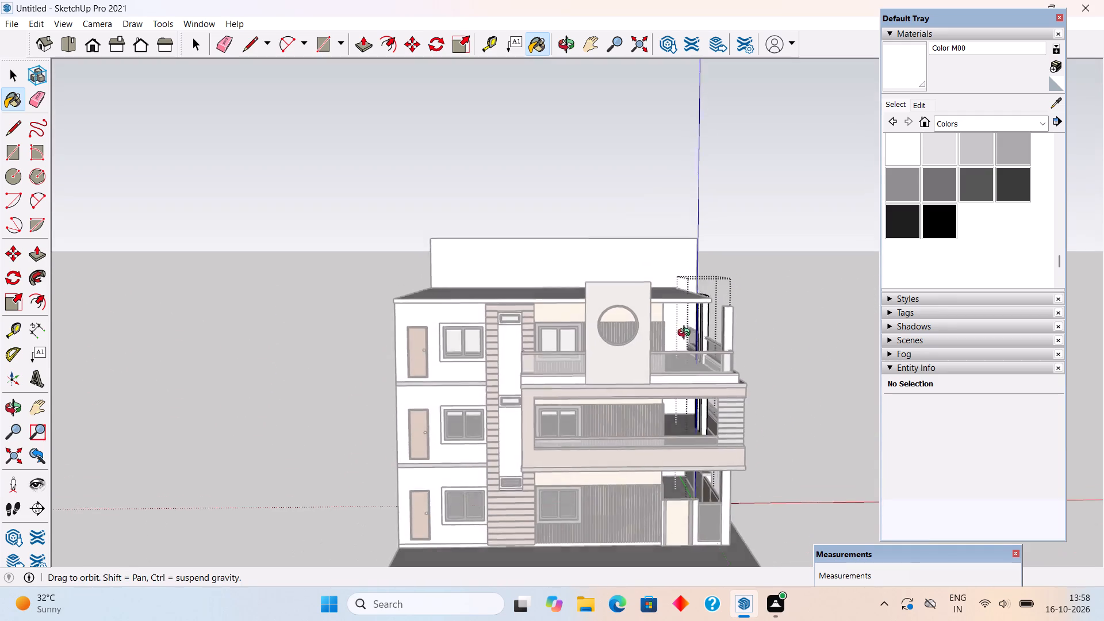
middle_click_drag(687, 334, 687, 333)
scroll(692, 318, "up", 16)
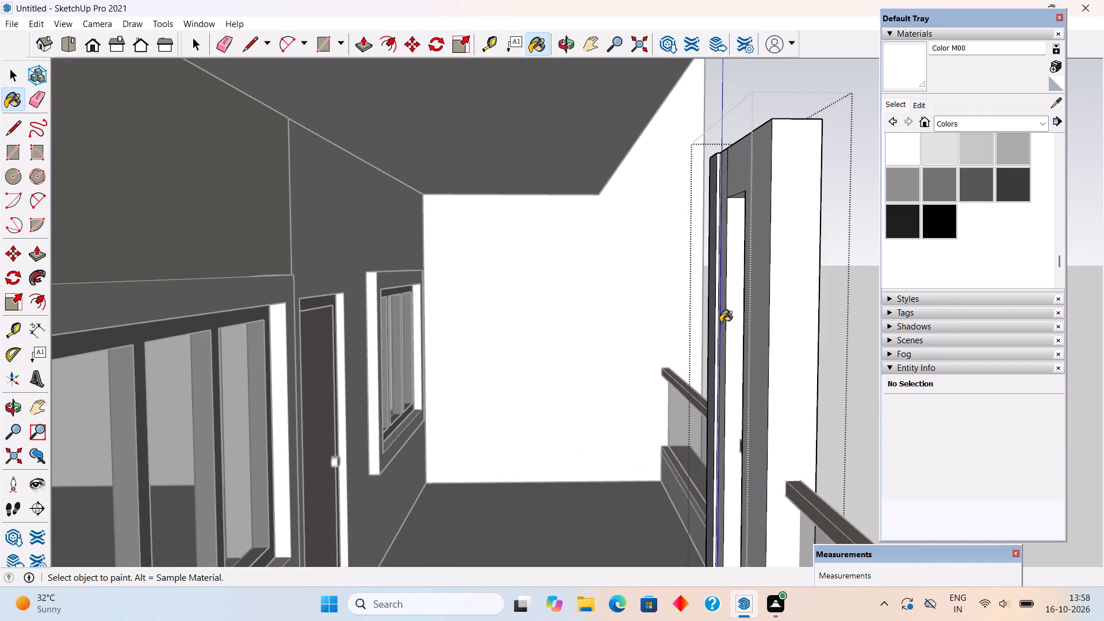
scroll(694, 343, "up", 9)
left_click(723, 331)
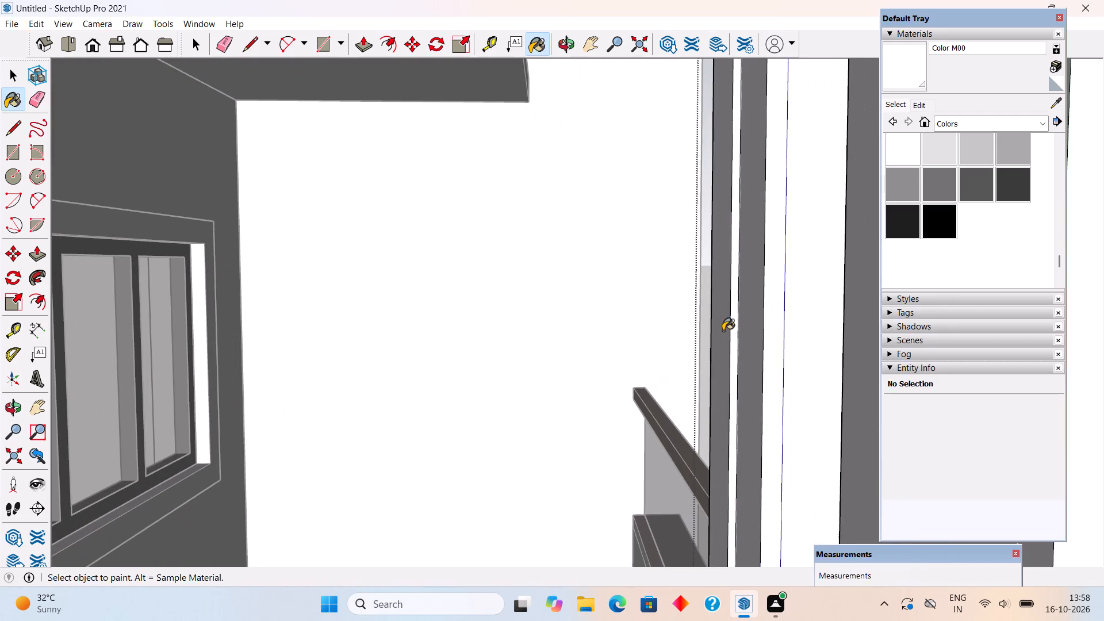
scroll(723, 331, "down", 10)
key("space")
scroll(673, 358, "down", 11)
left_click(770, 265)
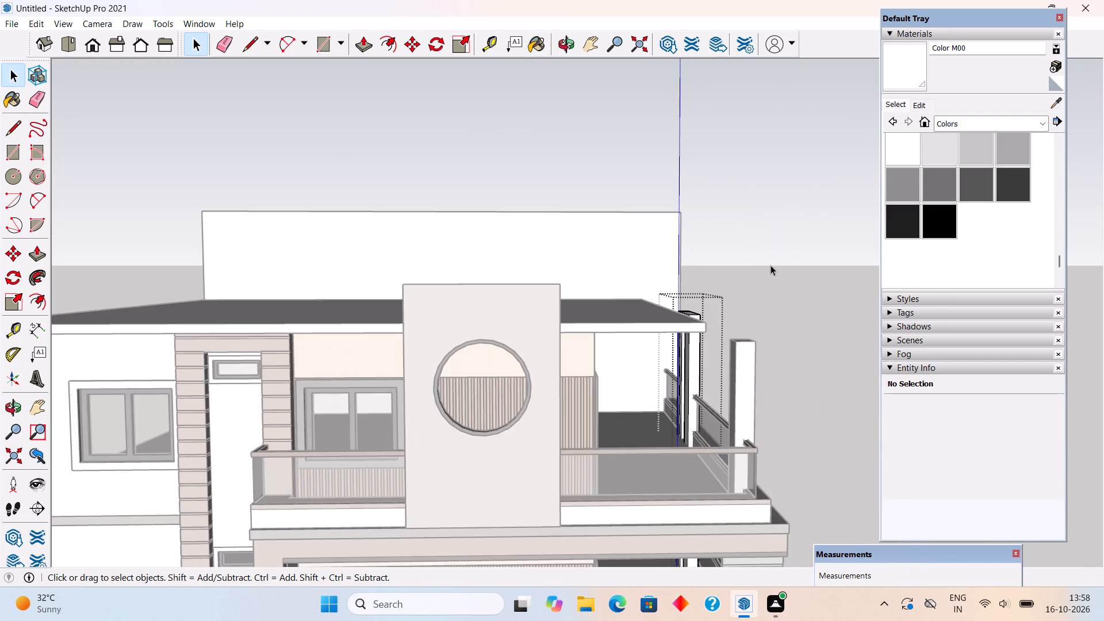
Pull the roof slab's edge on the side balcony outward about 4 ft 1 1/2 in, aligning it with the lower balcony edge.
middle_click_drag(693, 409, 260, 485)
scroll(302, 457, "up", 2)
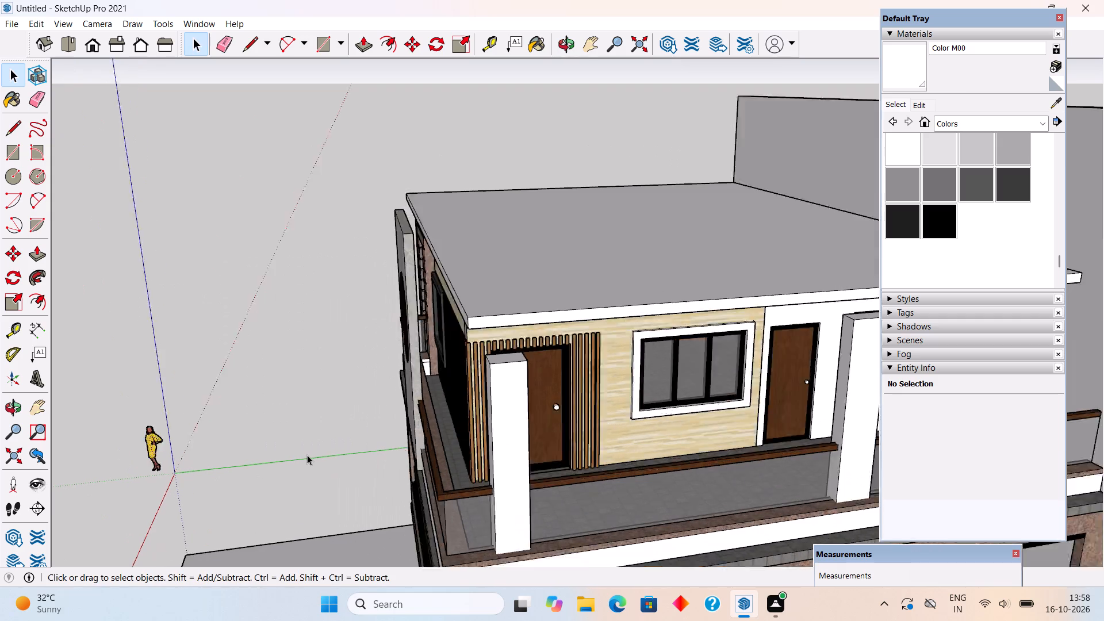
scroll(307, 455, "up", 3)
scroll(309, 453, "down", 5)
scroll(466, 363, "up", 3)
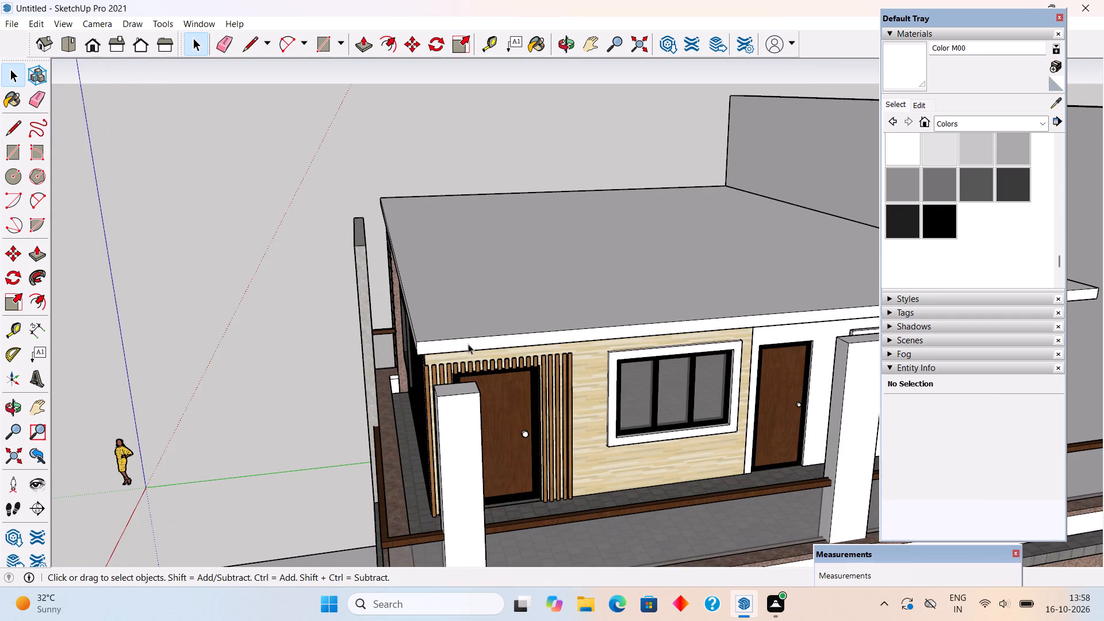
triple_click(468, 344)
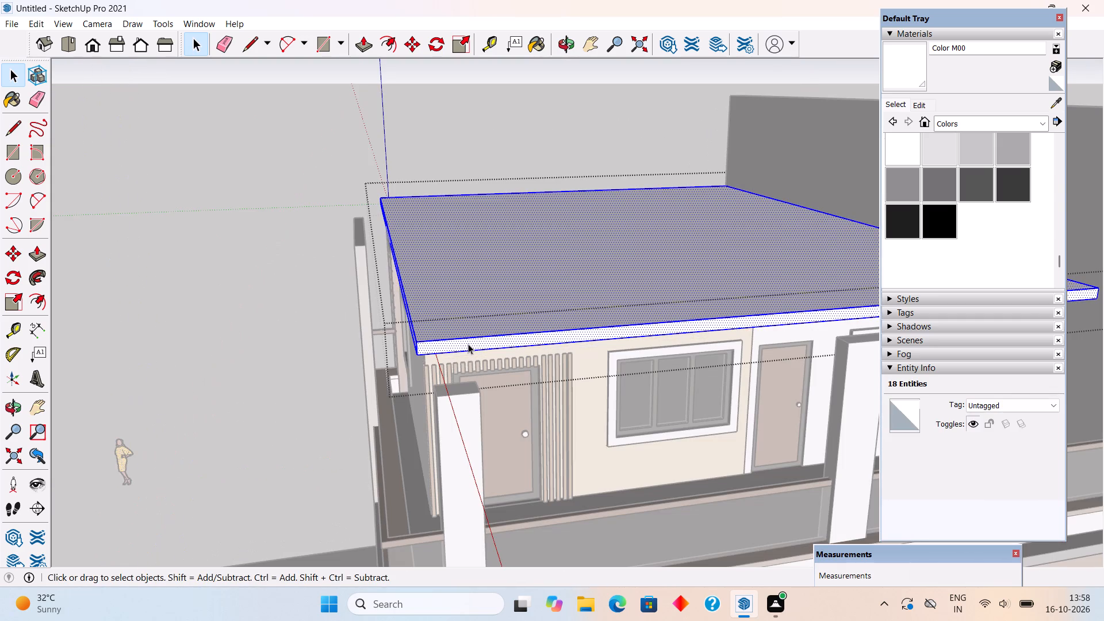
key("p")
left_click(468, 344)
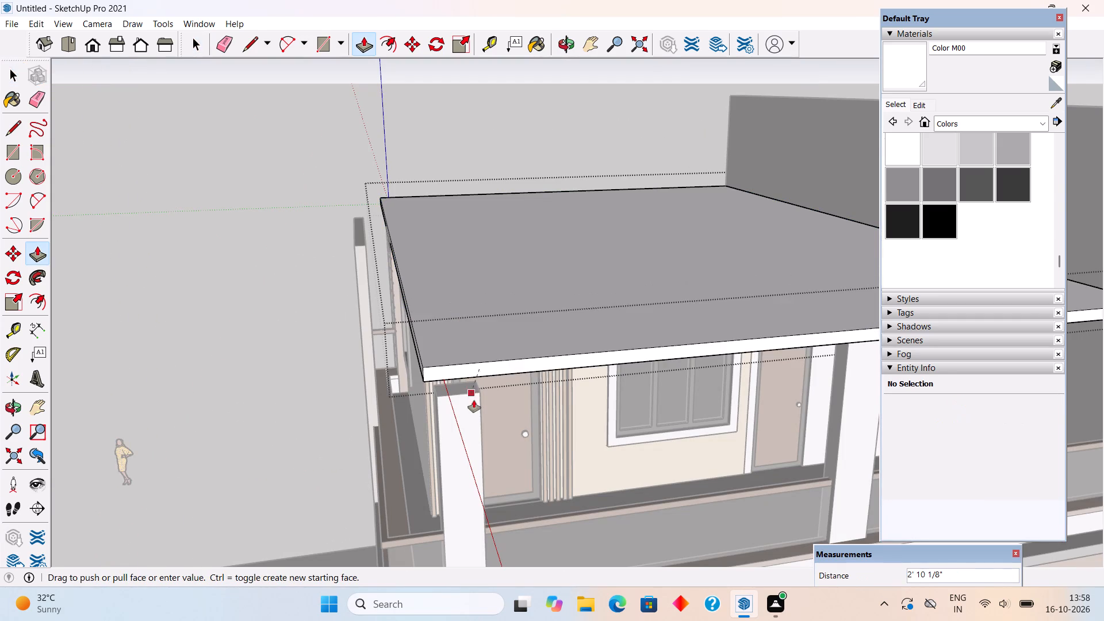
scroll(474, 400, "down", 9)
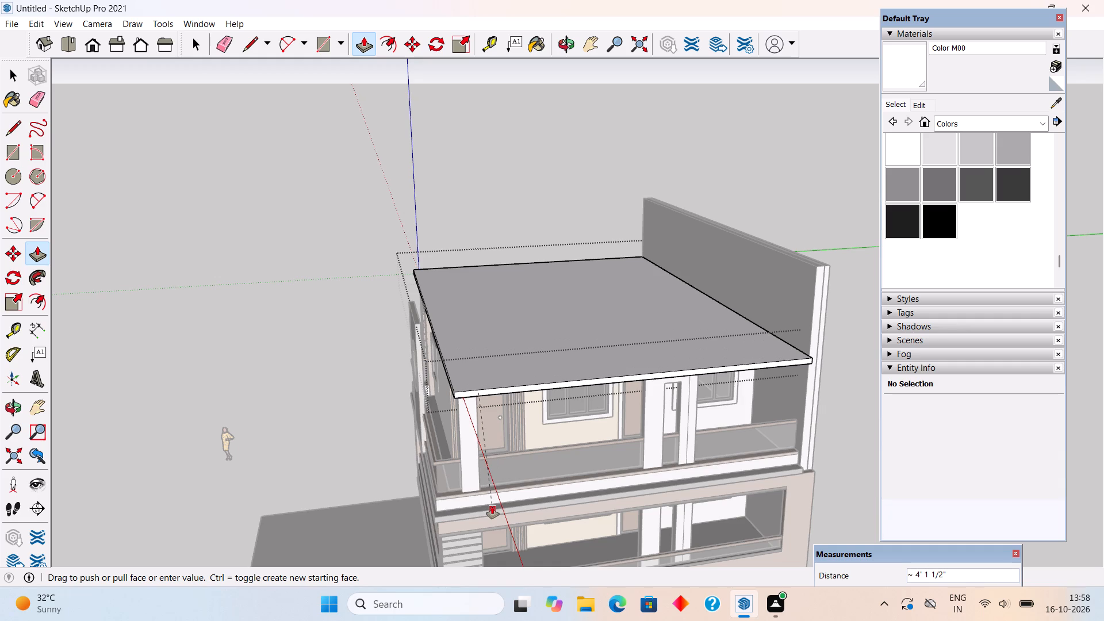
left_click(492, 507)
Pull the roof slab's front edge outward 2 ft to align with the corner of the panel with the circular opening.
middle_click_drag(436, 479, 651, 436)
scroll(626, 358, "up", 2)
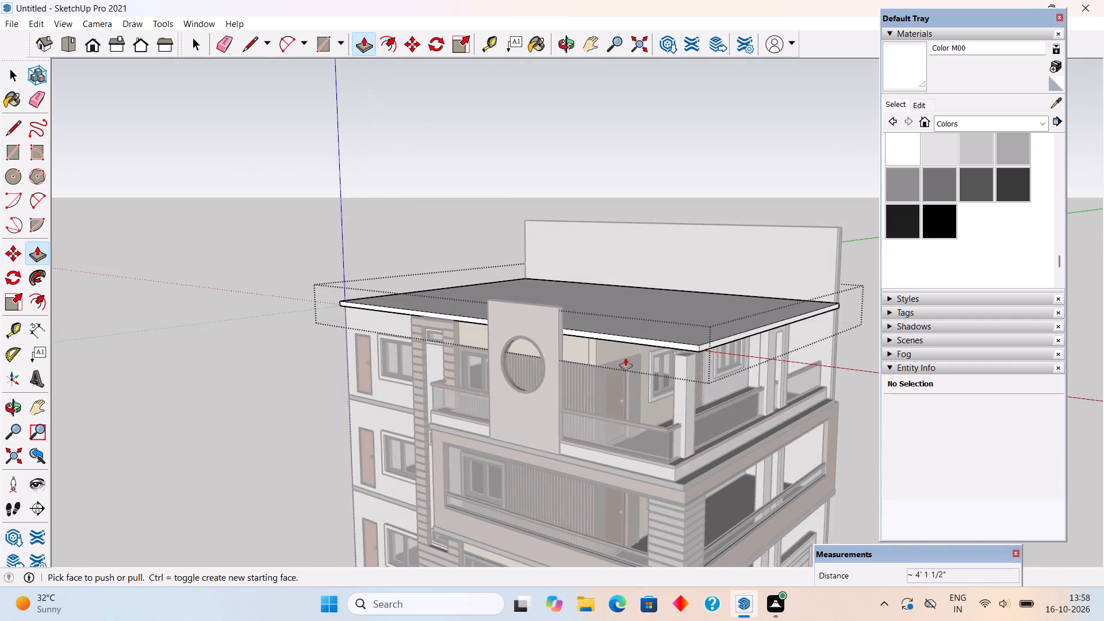
scroll(626, 358, "up", 7)
left_click(614, 317)
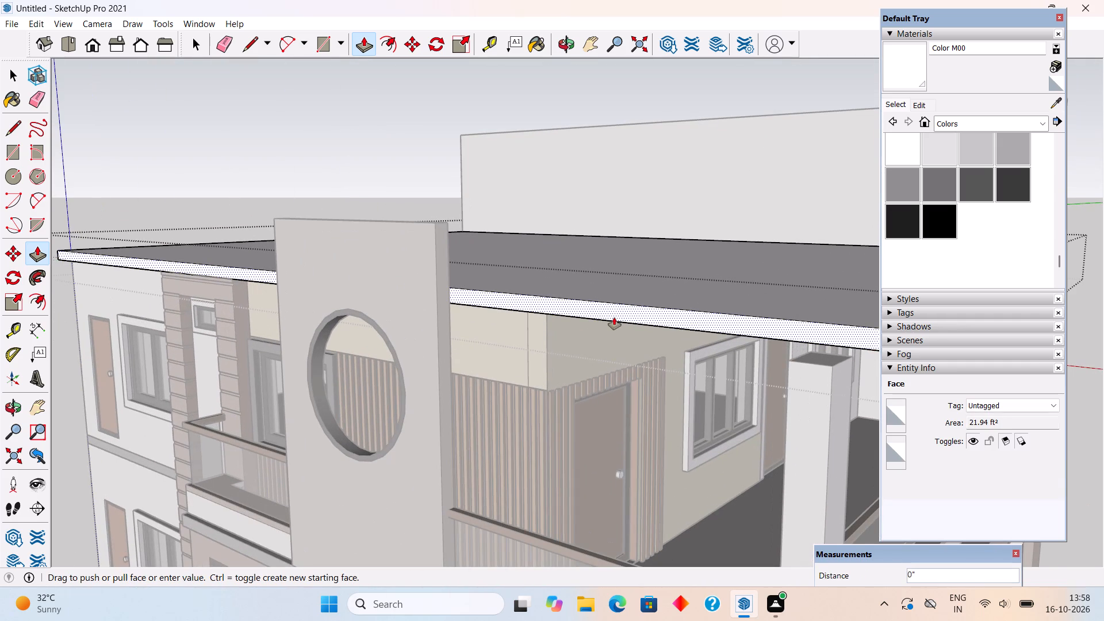
left_click(437, 263)
scroll(444, 361, "down", 11)
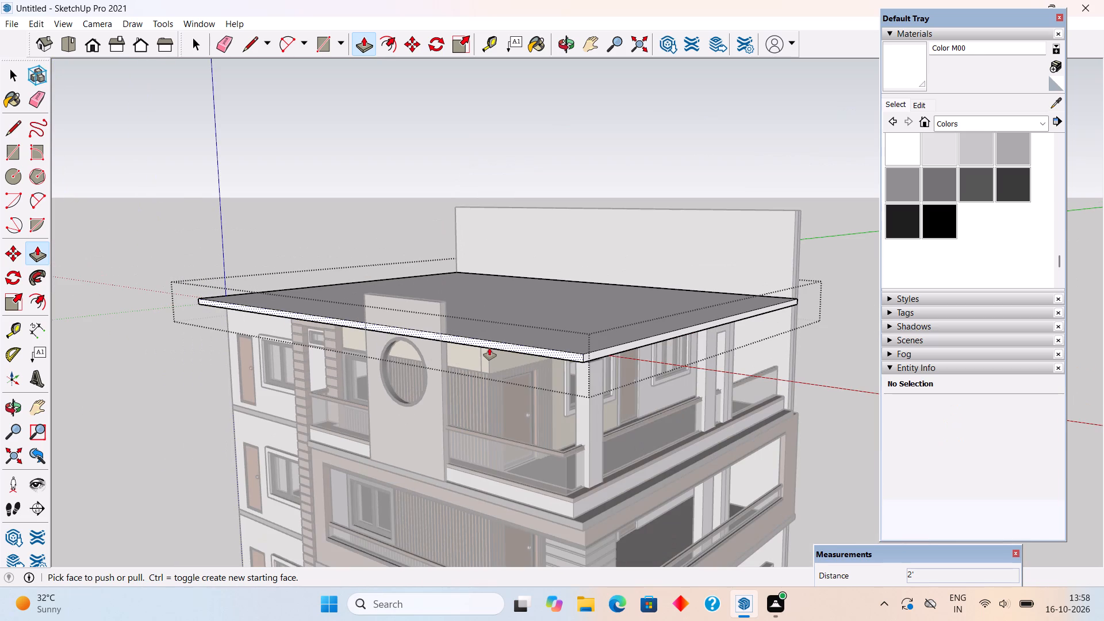
left_click(490, 346)
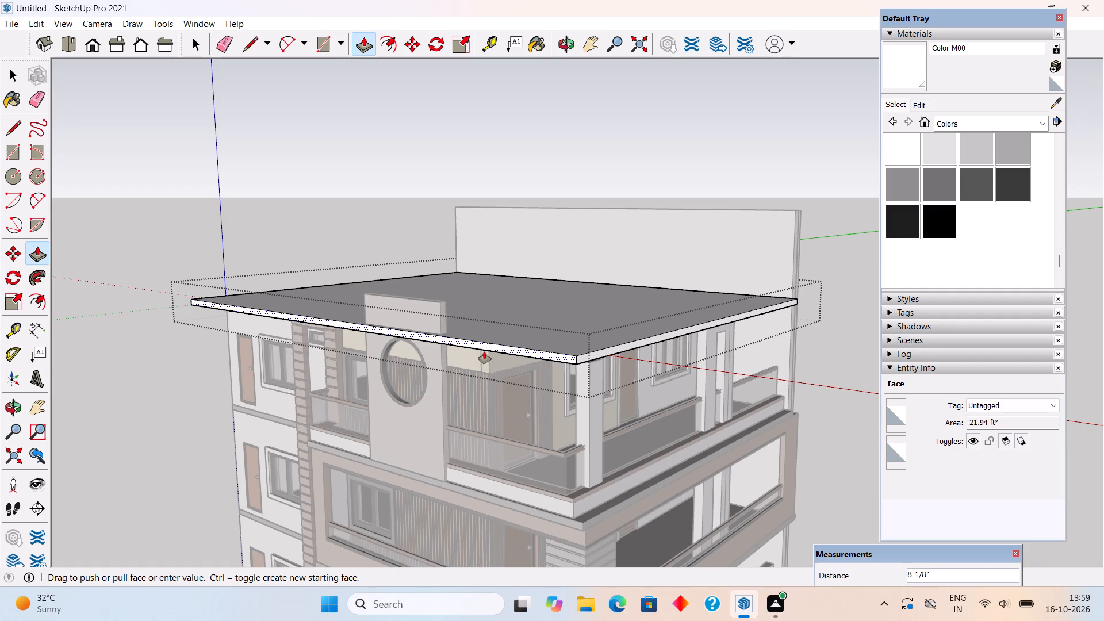
key("space")
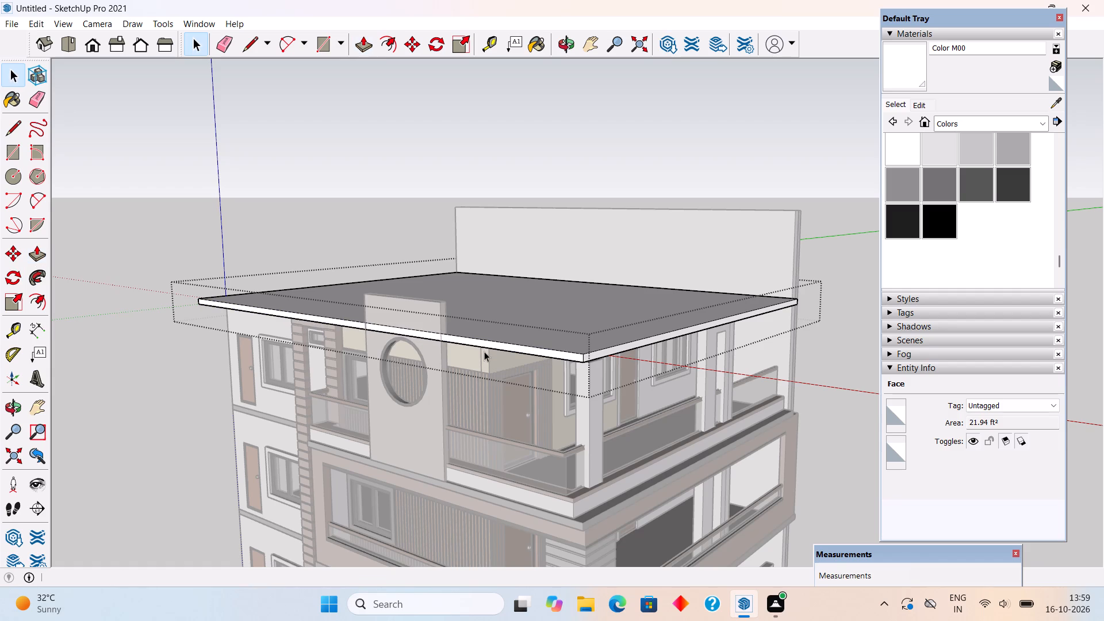
Push/Pull the roof slab's front edge face outward by 3" and leave the slab group.
scroll(484, 351, "up", 6)
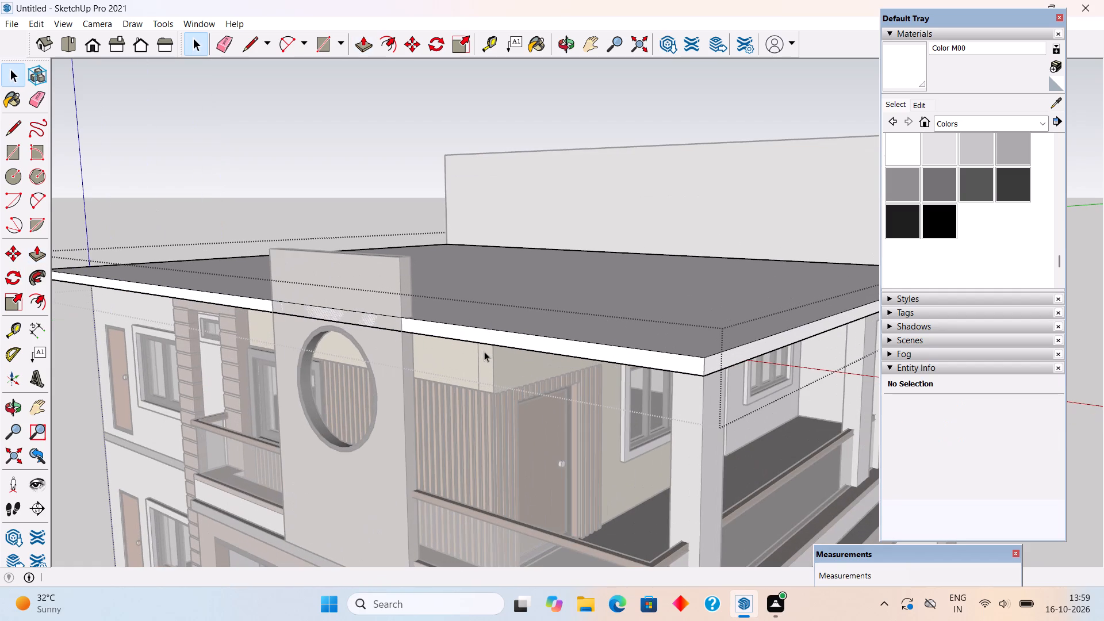
key("p")
left_click(478, 329)
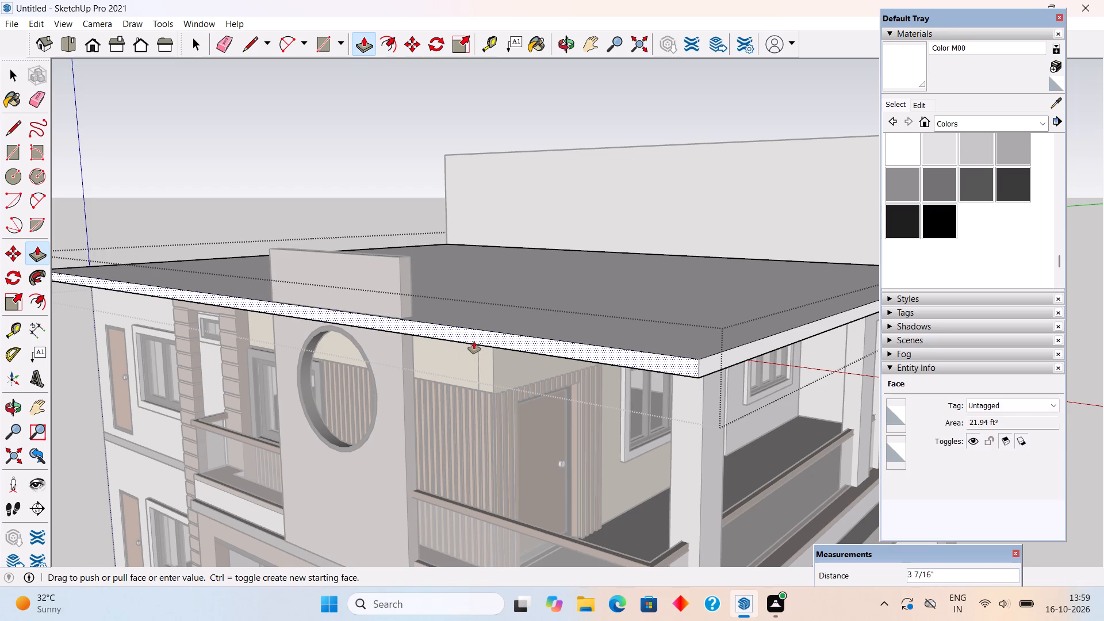
type("3\"")
key("Return")
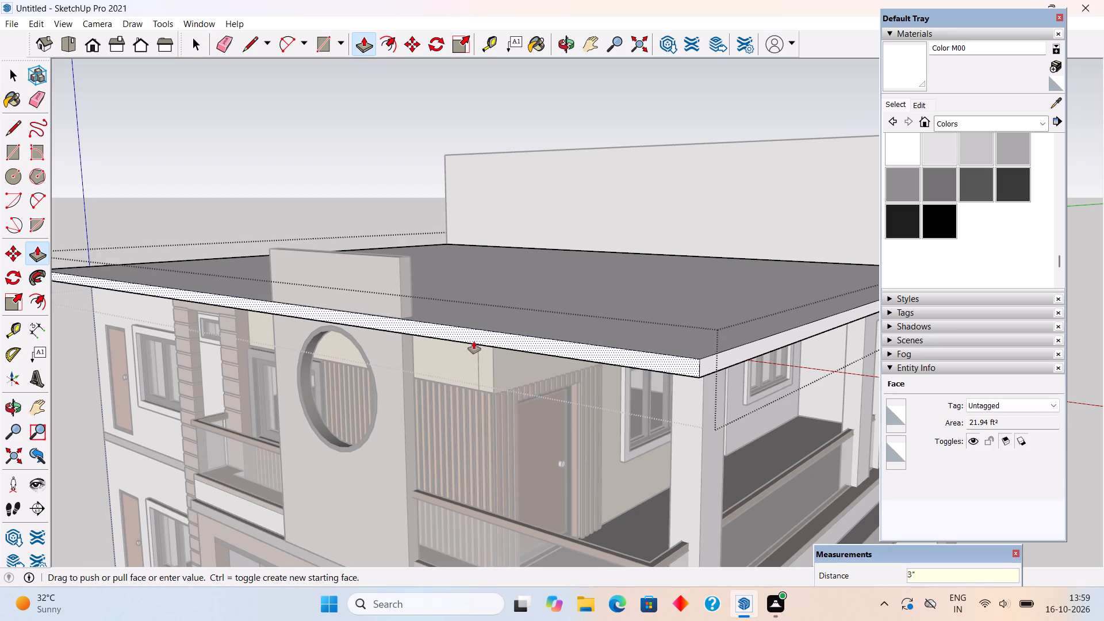
key("space")
left_click(288, 69)
scroll(327, 296, "down", 5)
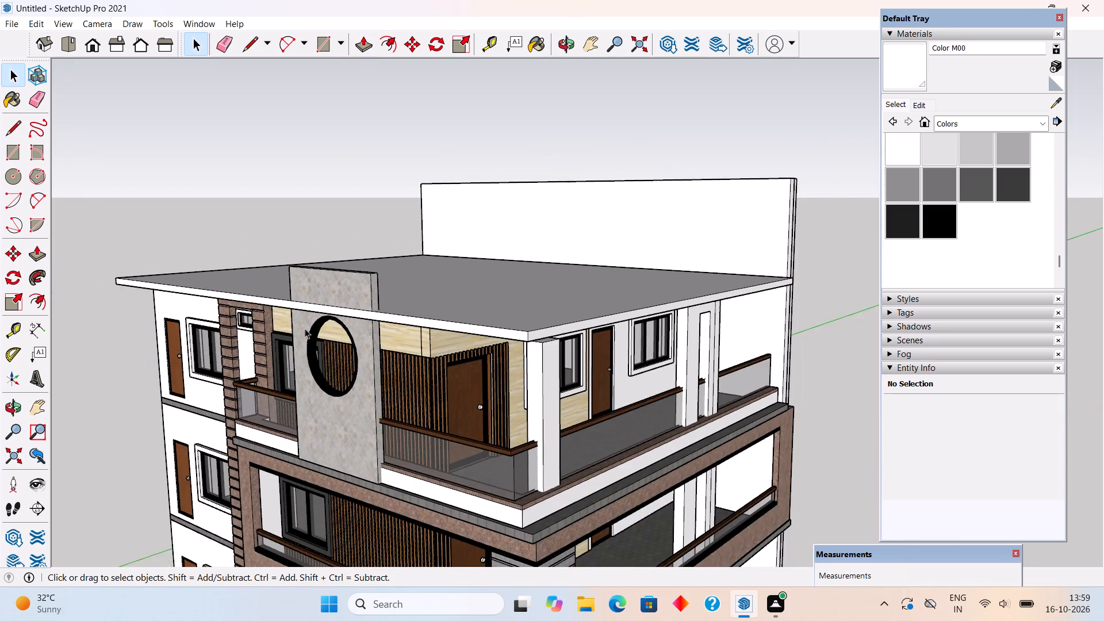
Extend the top face of the balcony's corner column up to the underside of the roof slab.
middle_click_drag(347, 365, 405, 208)
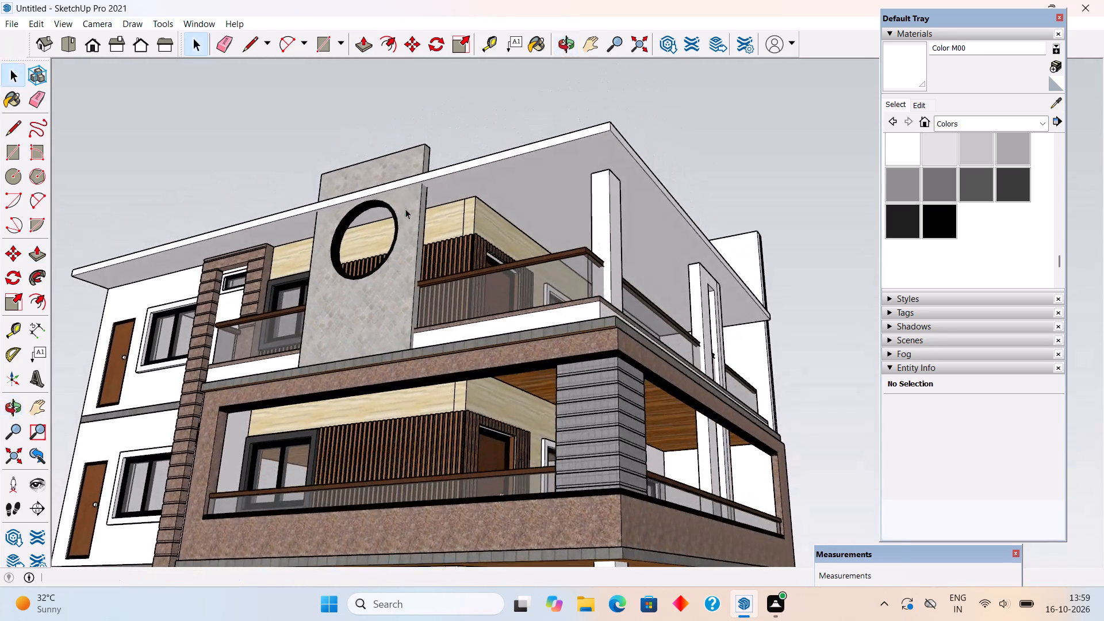
scroll(405, 209, "up", 4)
middle_click_drag(391, 269, 381, 434)
scroll(381, 425, "down", 3)
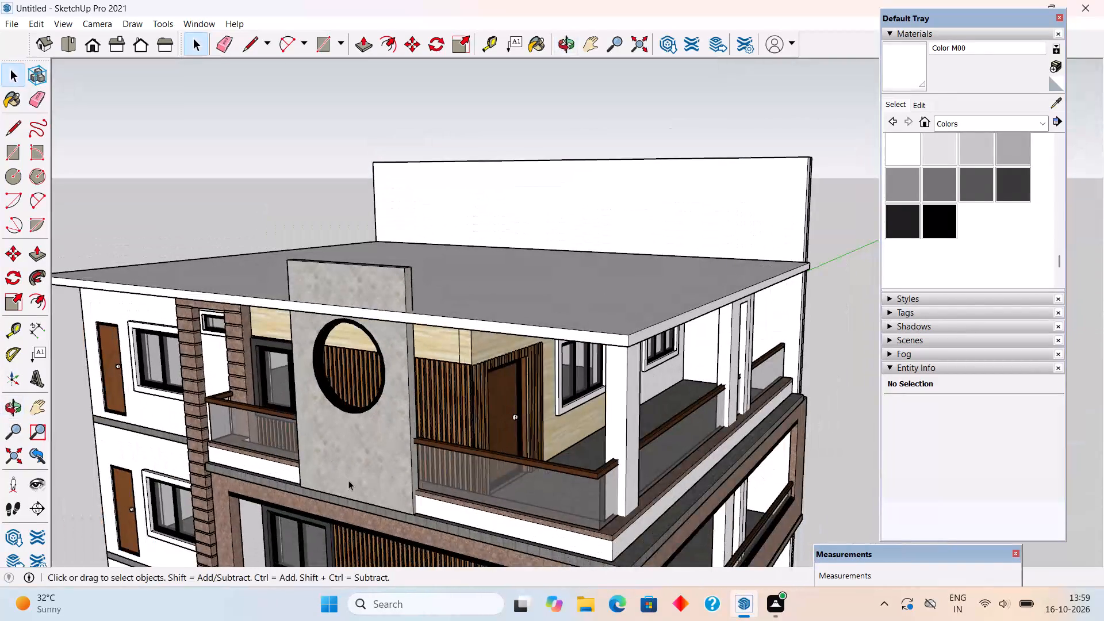
scroll(348, 480, "down", 1)
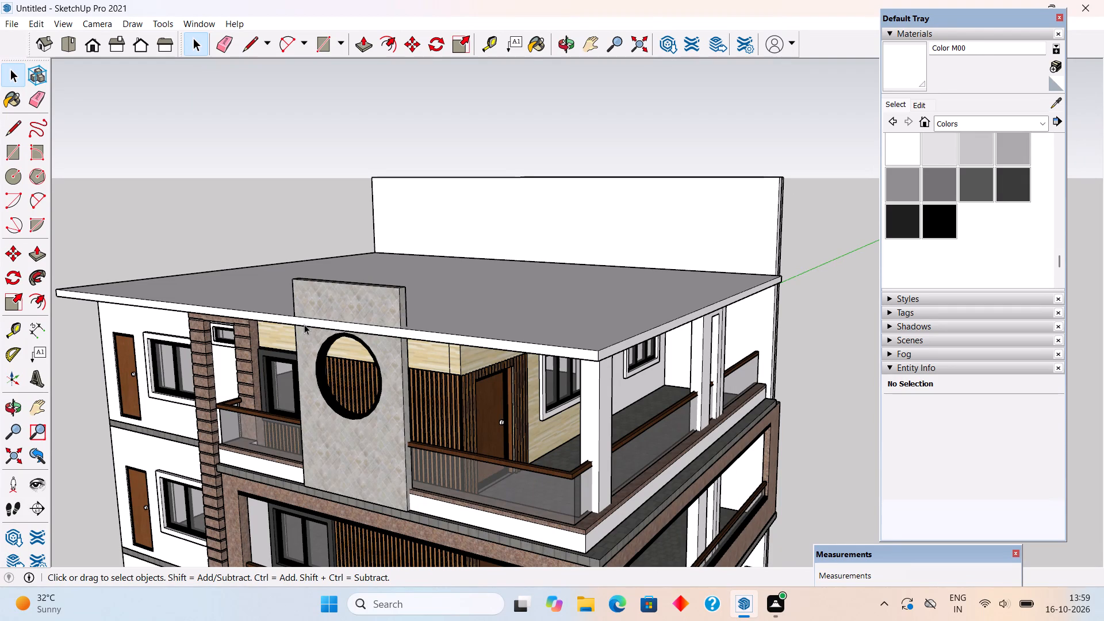
middle_click_drag(608, 437, 342, 405)
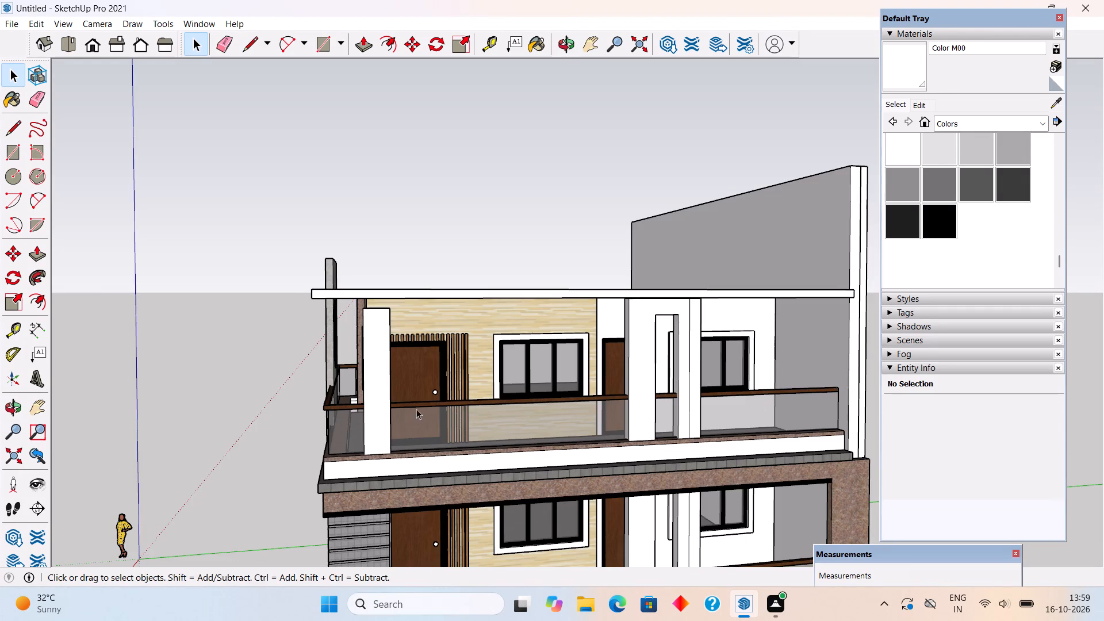
middle_click_drag(419, 302, 525, 259)
scroll(525, 259, "up", 11)
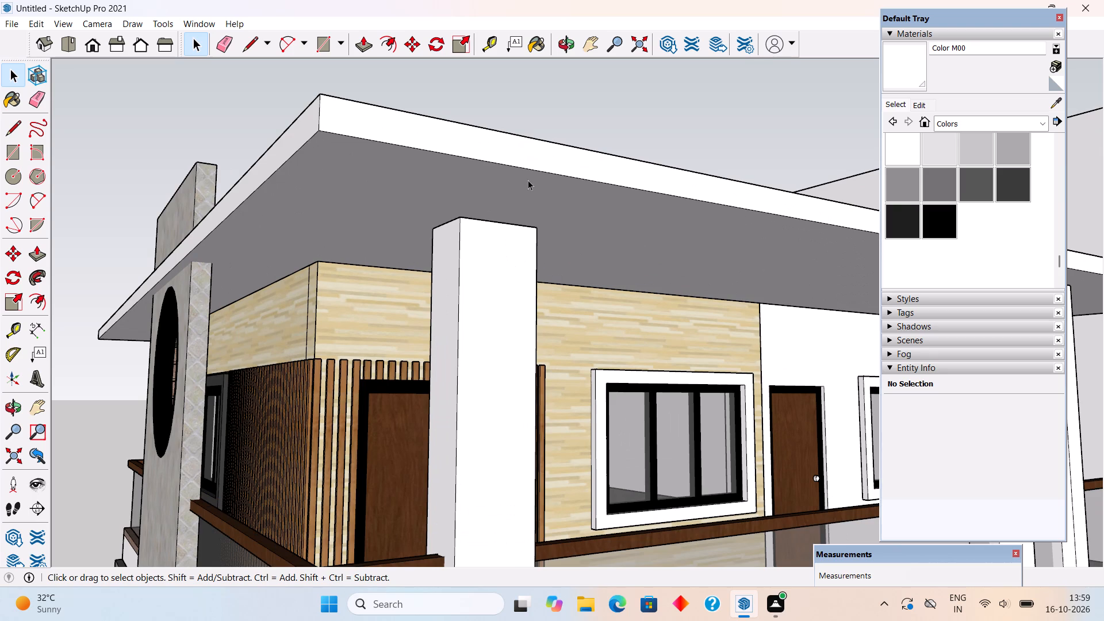
middle_click_drag(516, 221, 520, 293)
scroll(500, 342, "up", 8)
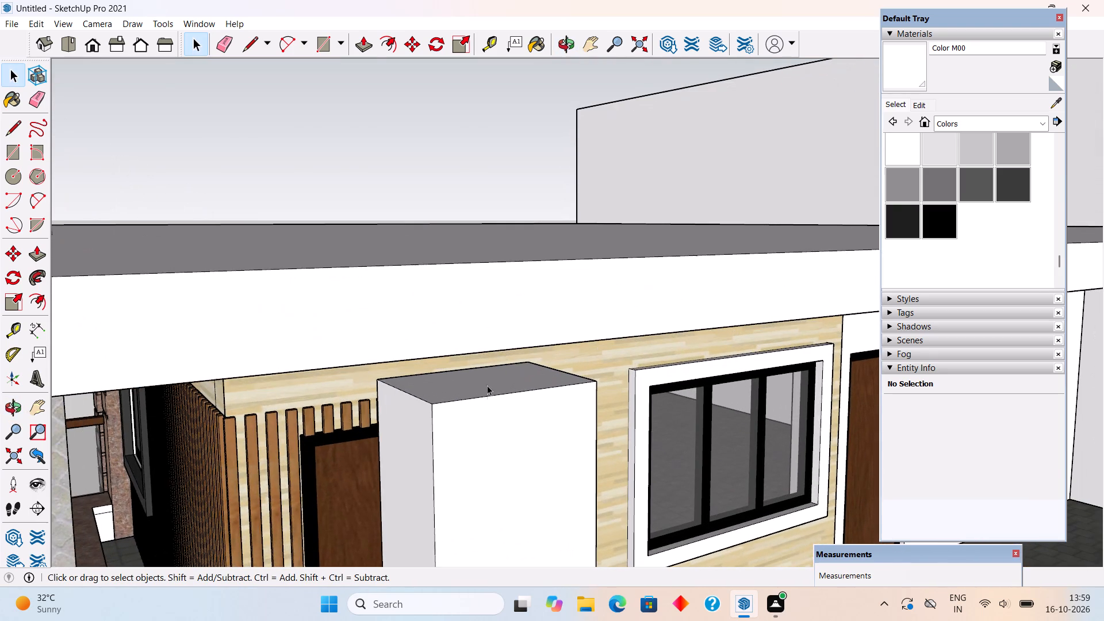
triple_click(487, 385)
key("p")
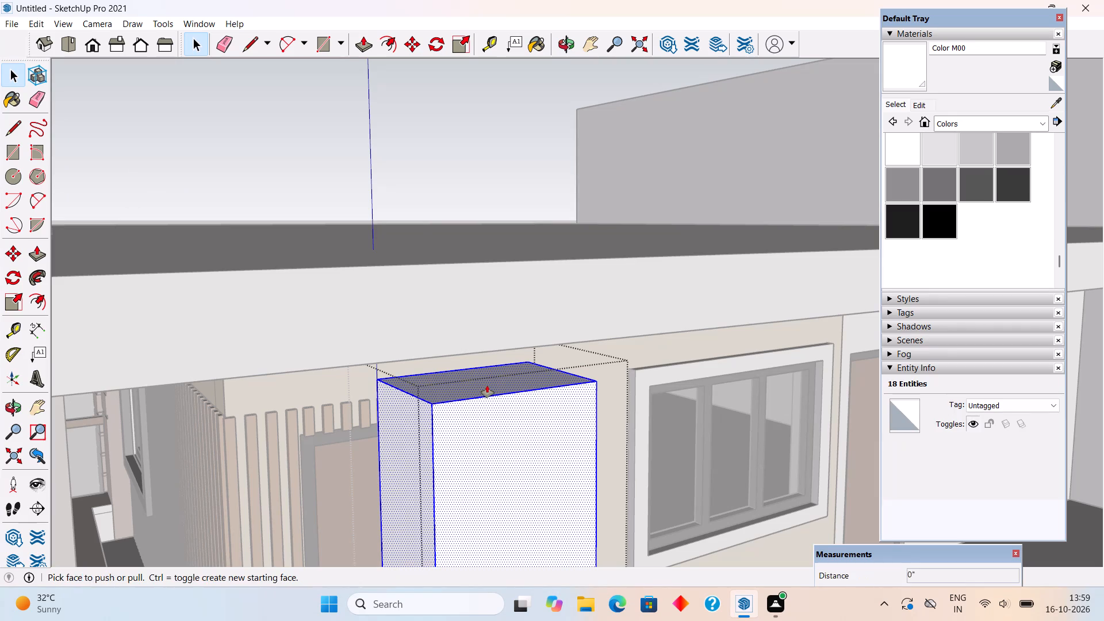
left_click(487, 385)
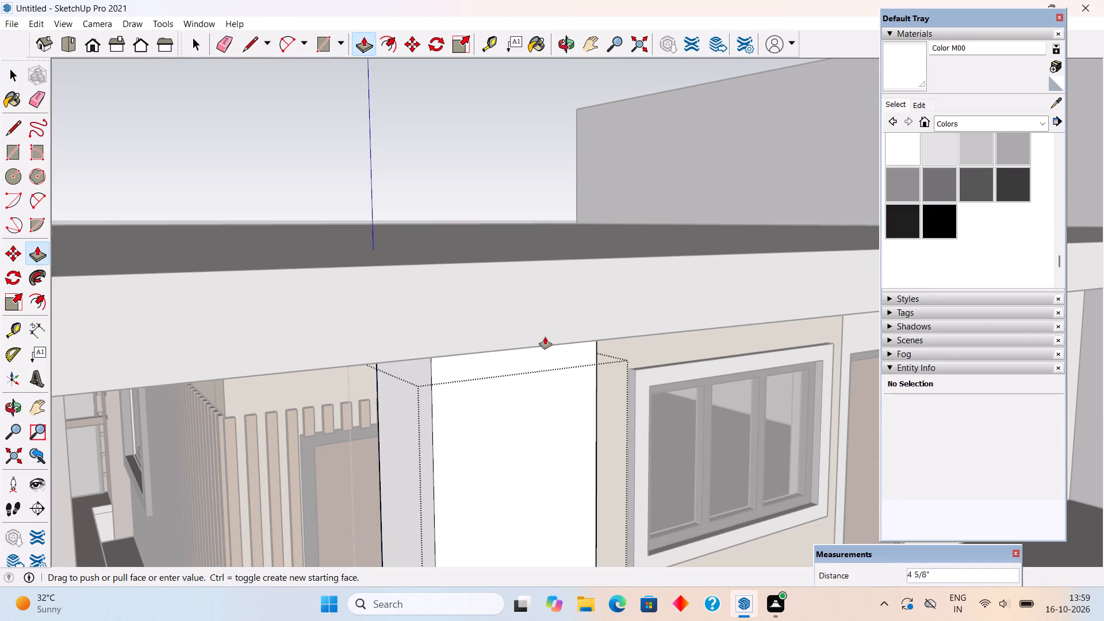
left_click(597, 334)
key("space")
scroll(597, 334, "down", 8)
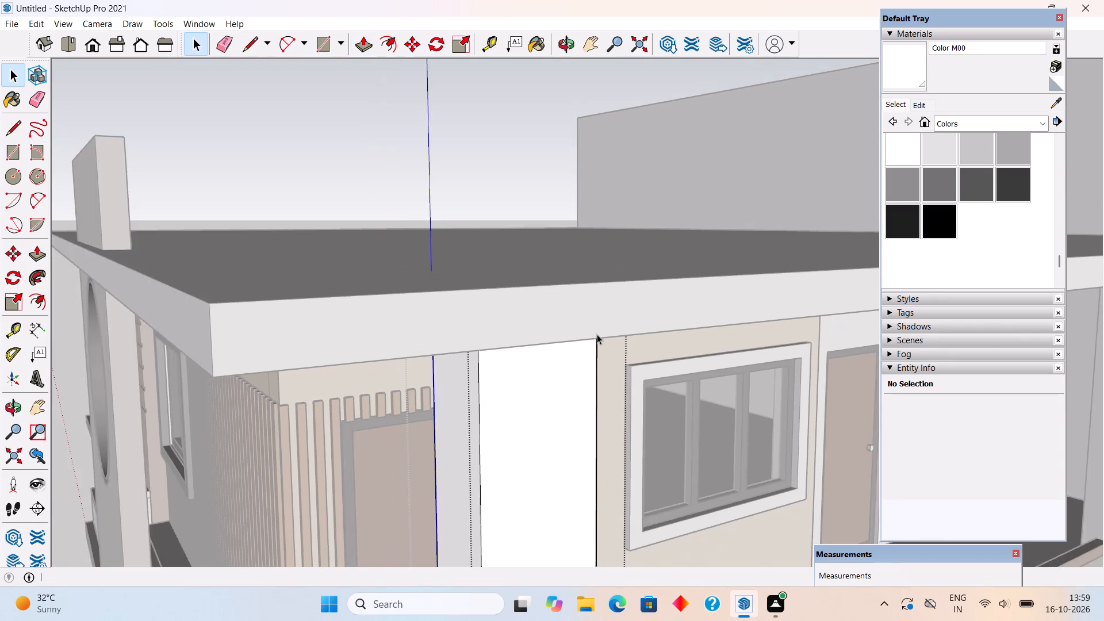
scroll(597, 334, "down", 3)
left_click(455, 166)
Lower the top face of the slotted column's opening by 1' with Push/Pull and leave the column group.
middle_click_drag(579, 358, 631, 259)
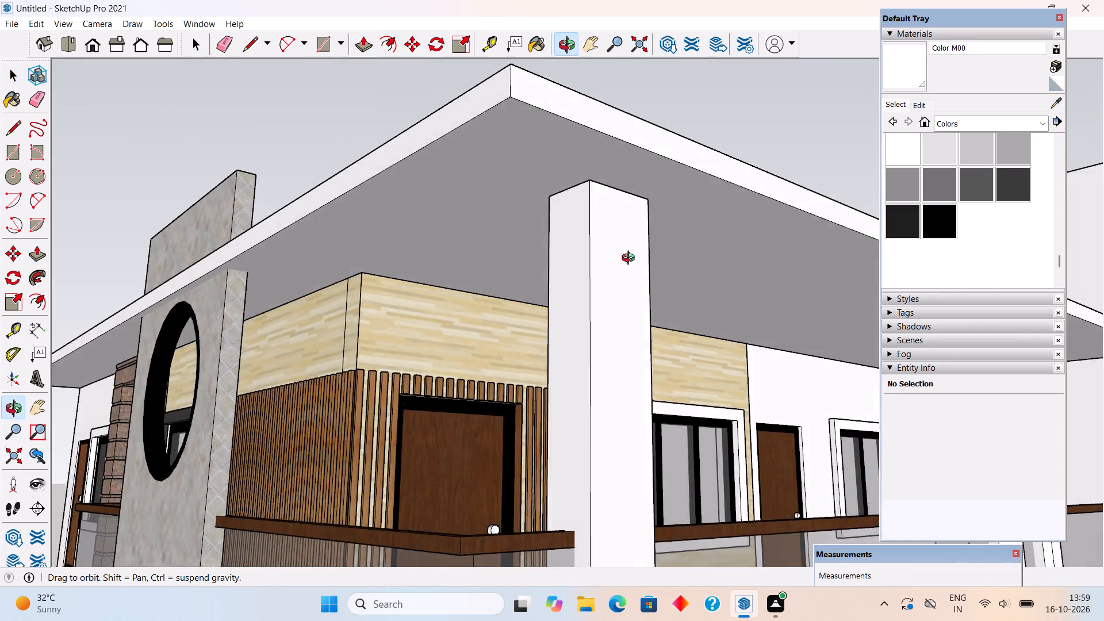
middle_click_drag(631, 259, 645, 292)
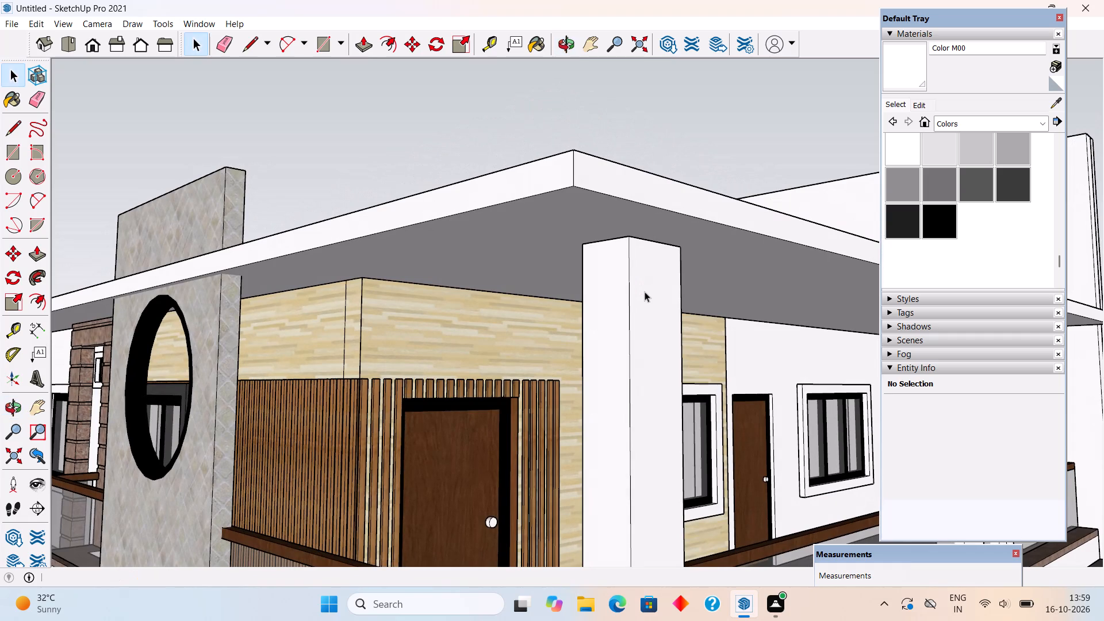
scroll(645, 292, "down", 1)
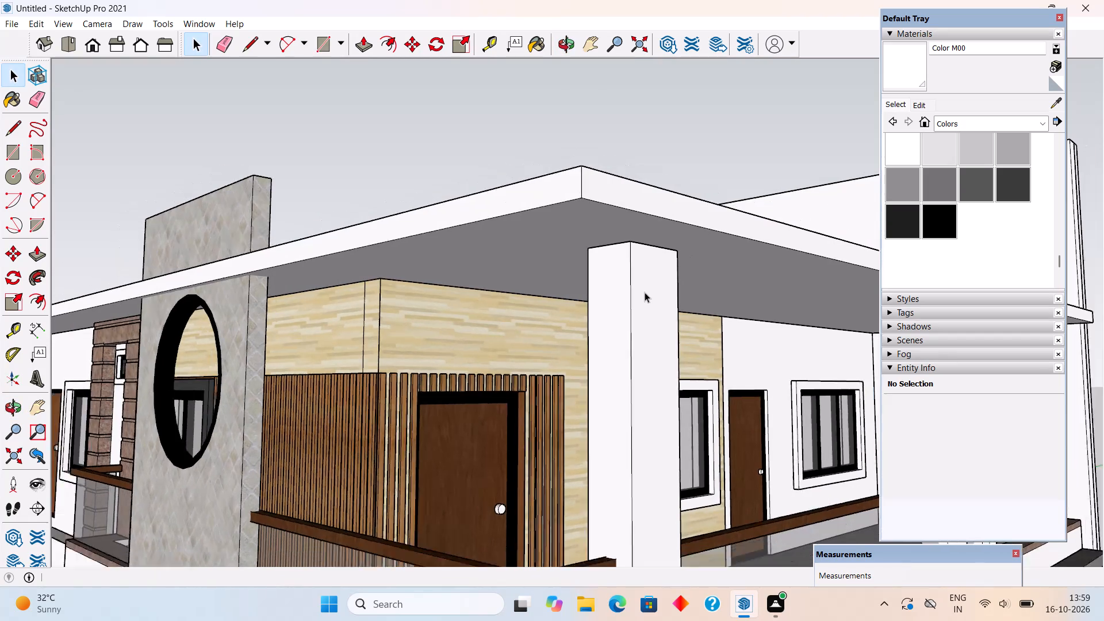
scroll(645, 292, "down", 16)
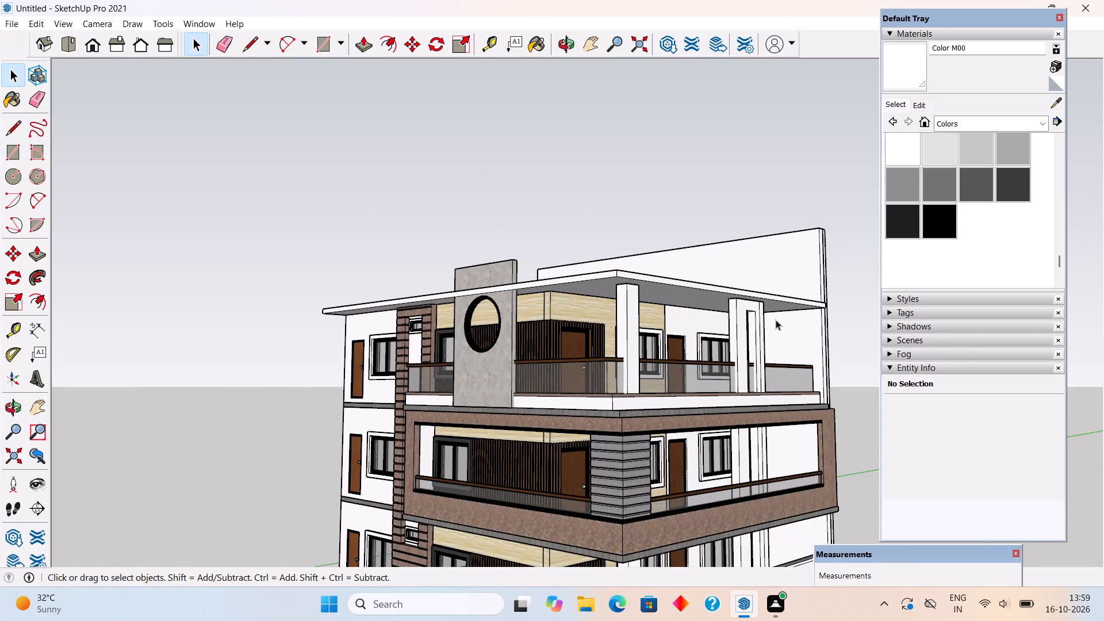
scroll(775, 320, "up", 8)
middle_click_drag(750, 297, 714, 300)
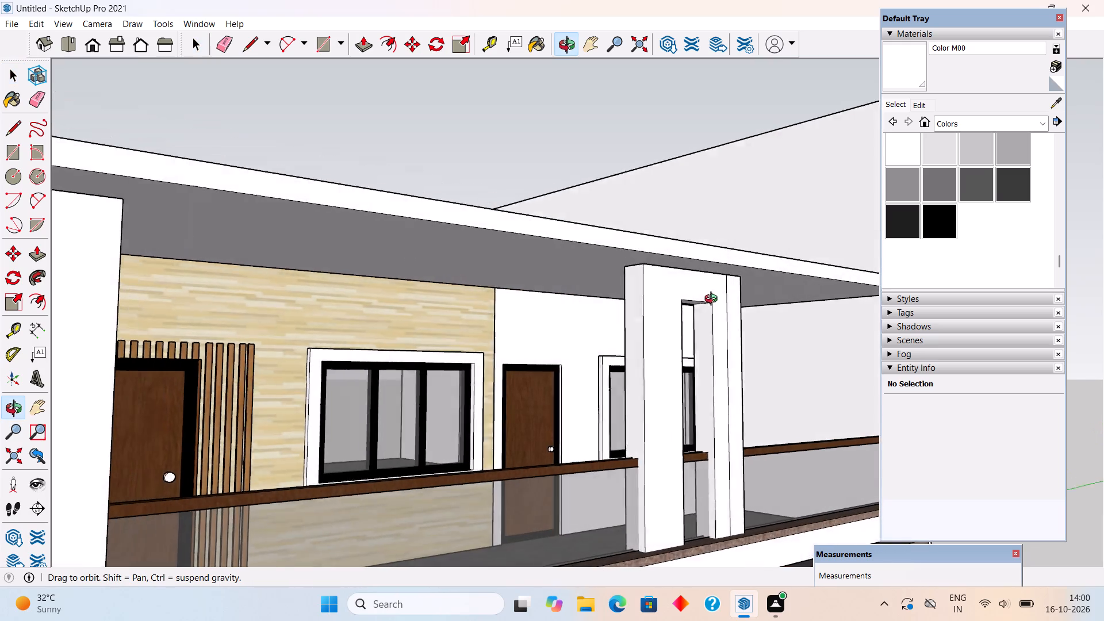
middle_click_drag(714, 300, 508, 281)
scroll(550, 298, "up", 10)
triple_click(550, 278)
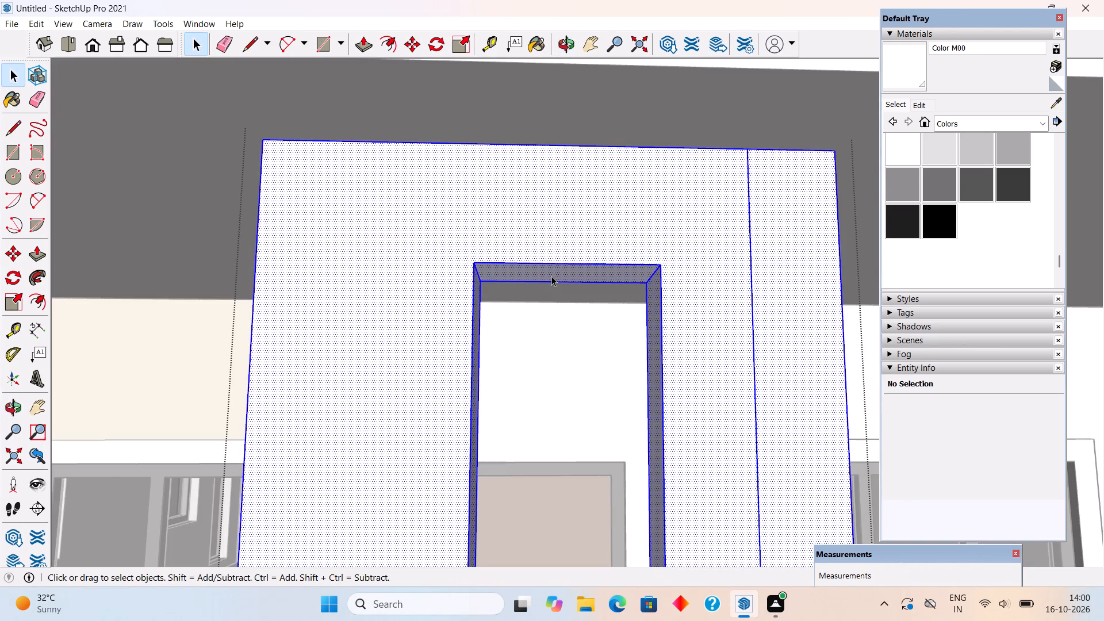
key("p")
left_click(557, 270)
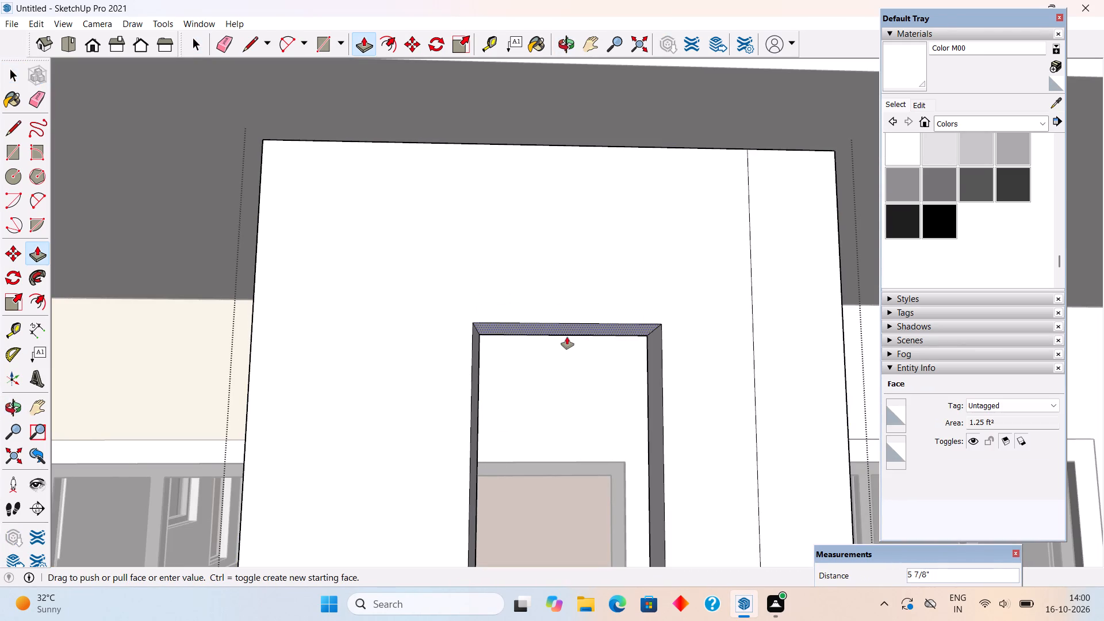
type("1'")
key("Return")
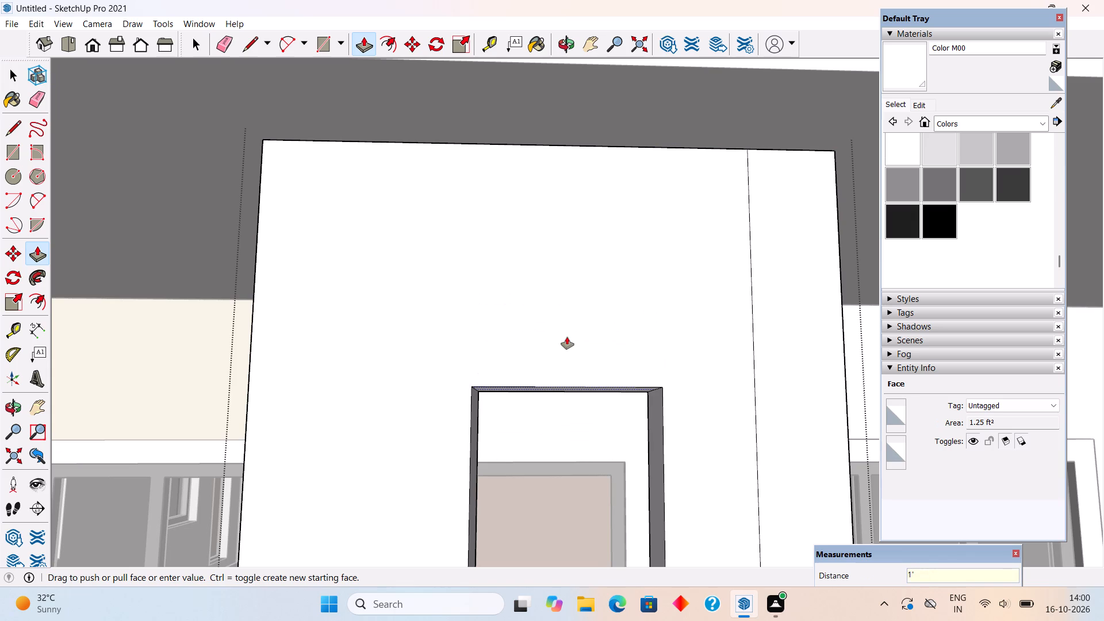
key("space")
scroll(567, 337, "down", 20)
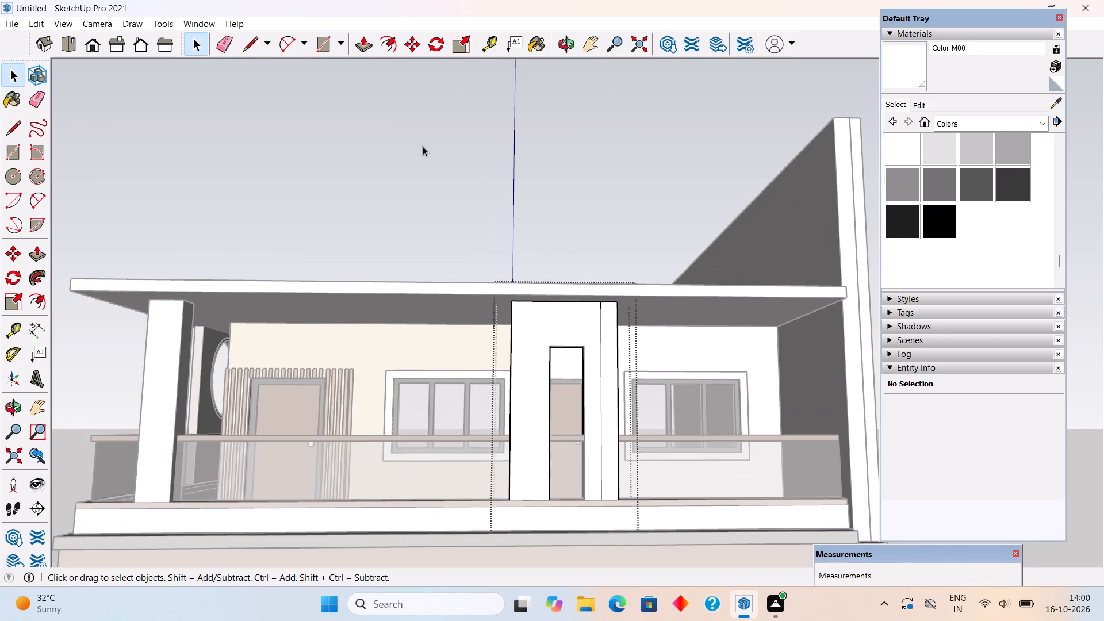
left_click(420, 145)
Push/Pull the roof slab's front edge face outward by a further 4" and leave the slab group.
middle_click_drag(453, 210, 683, 281)
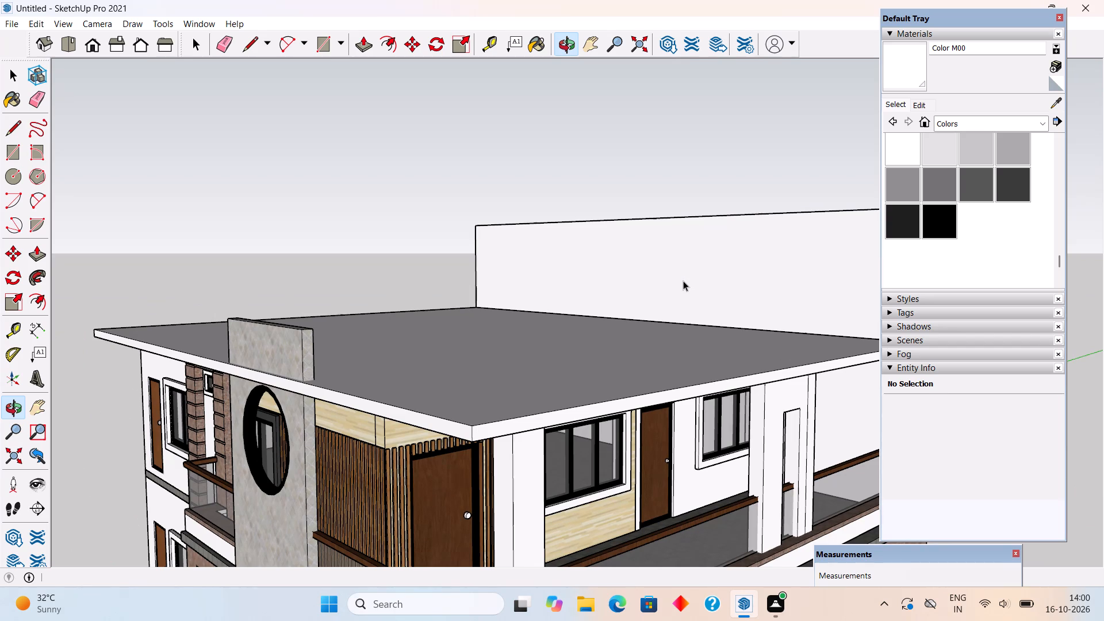
middle_click_drag(422, 427, 577, 230)
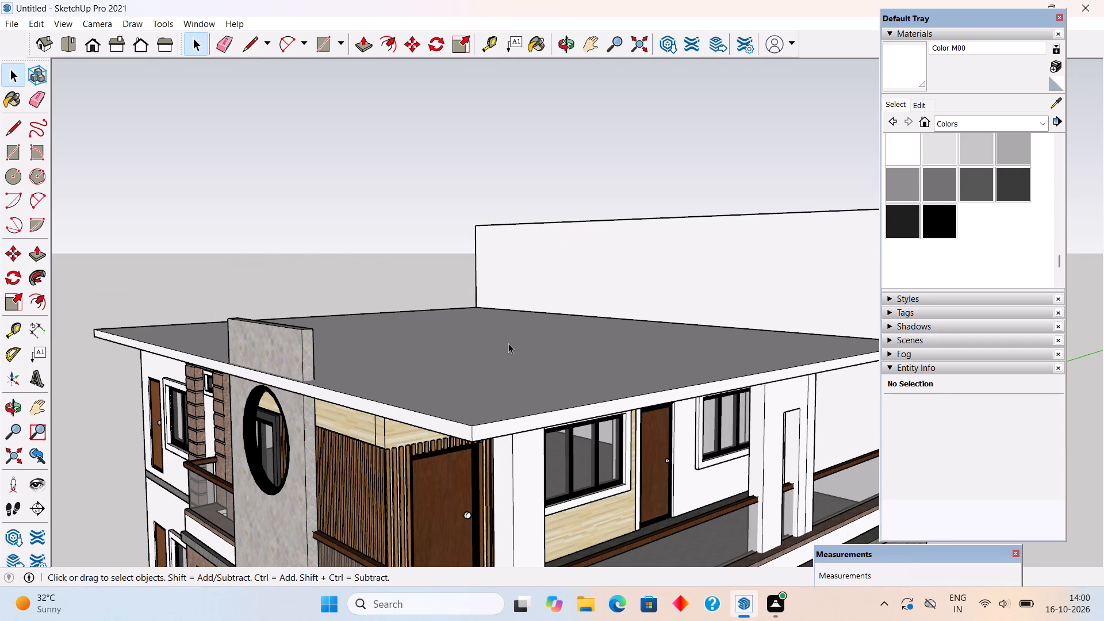
scroll(486, 346, "up", 4)
middle_click_drag(579, 302, 599, 591)
scroll(599, 591, "down", 4)
scroll(73, 489, "up", 3)
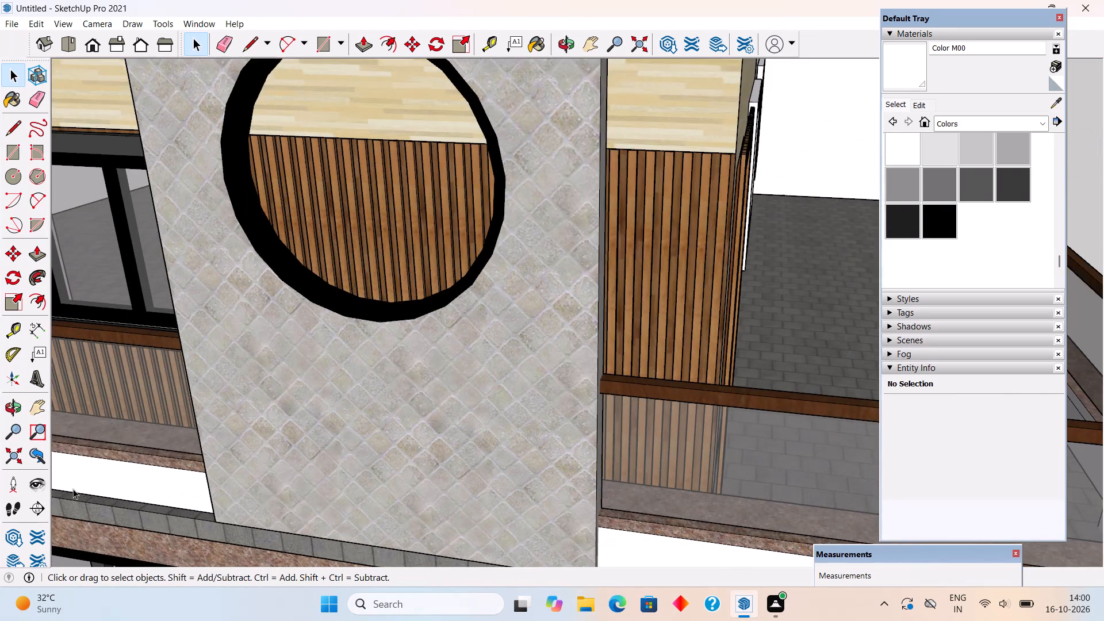
scroll(90, 500, "down", 9)
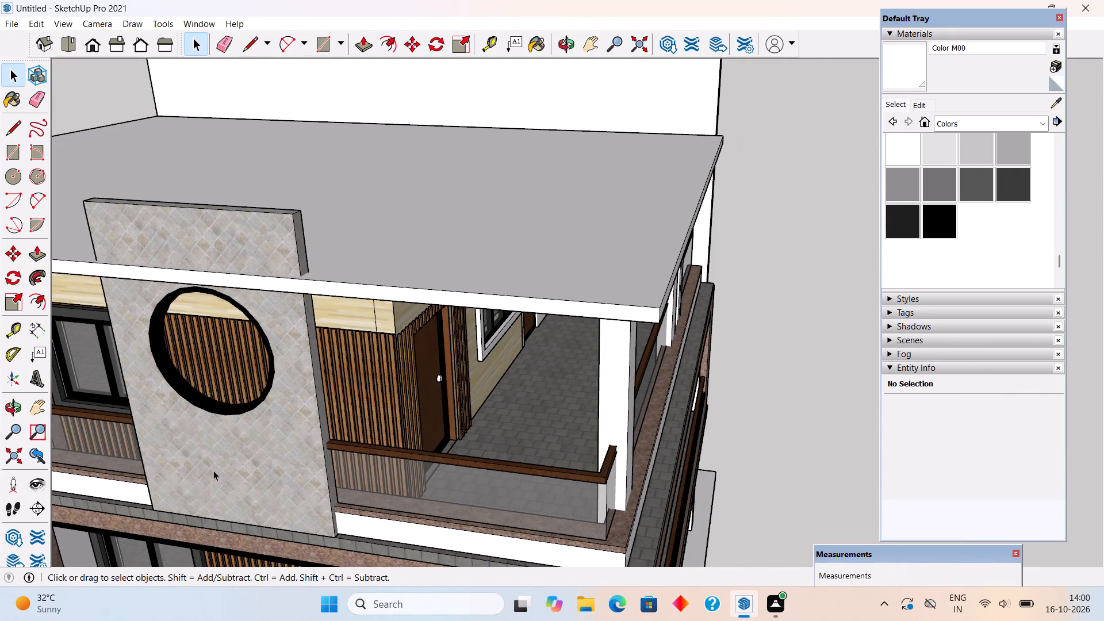
triple_click(407, 297)
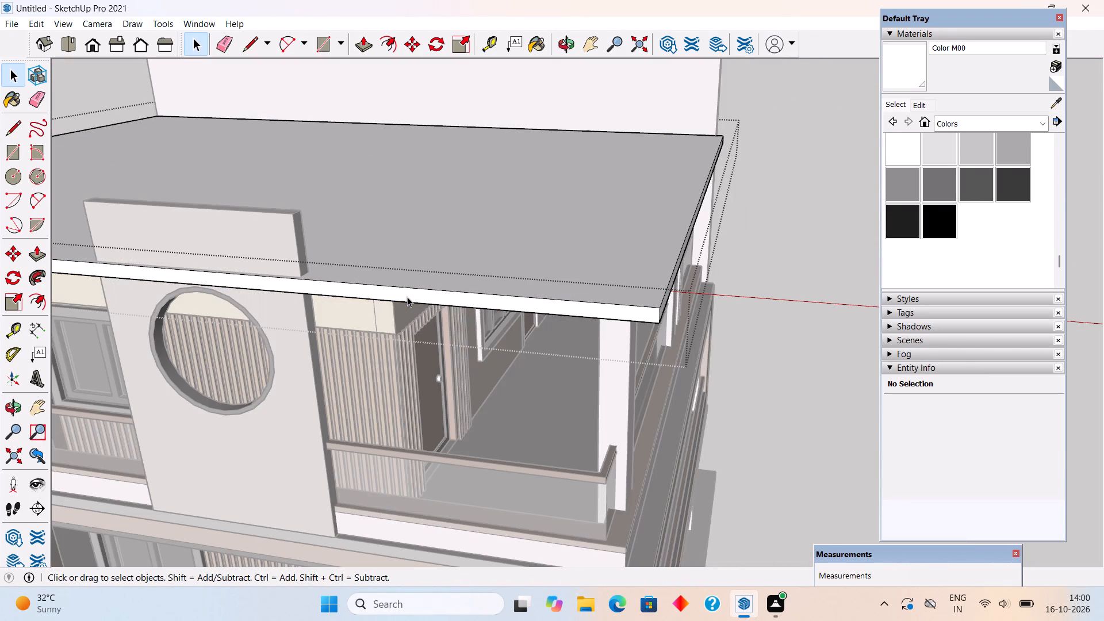
key("p")
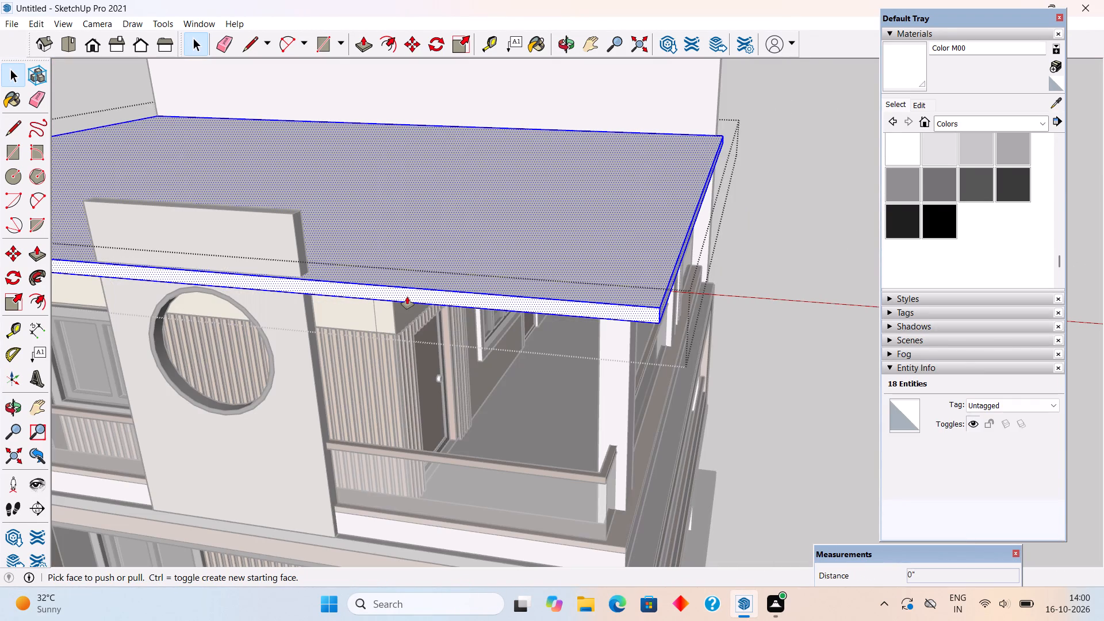
left_click(411, 293)
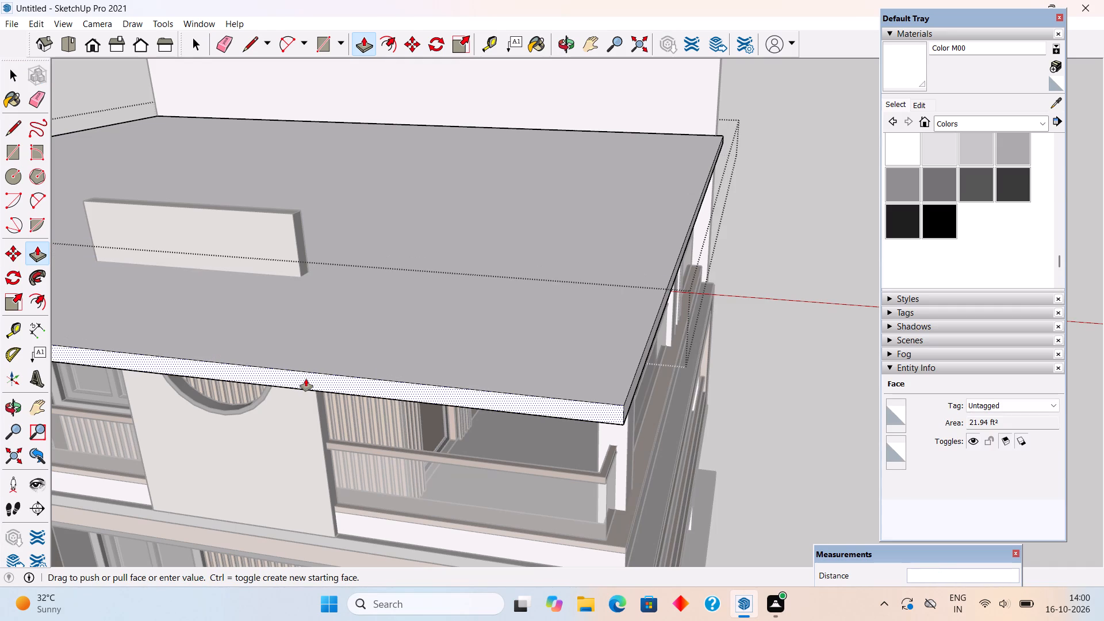
type("4\"")
key("Return")
key("space")
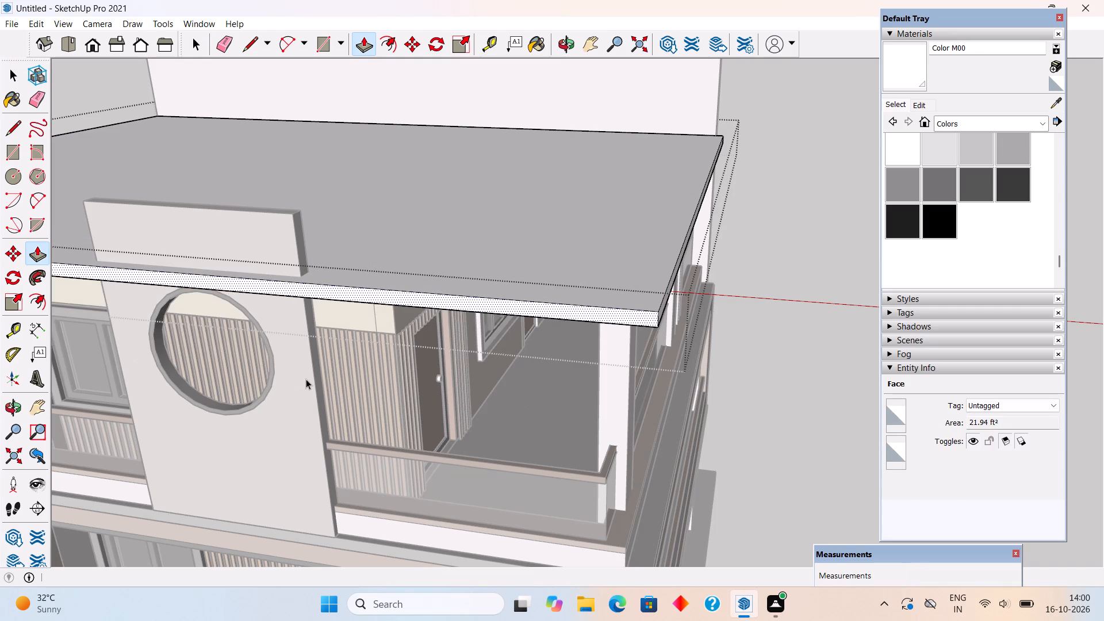
left_click(857, 283)
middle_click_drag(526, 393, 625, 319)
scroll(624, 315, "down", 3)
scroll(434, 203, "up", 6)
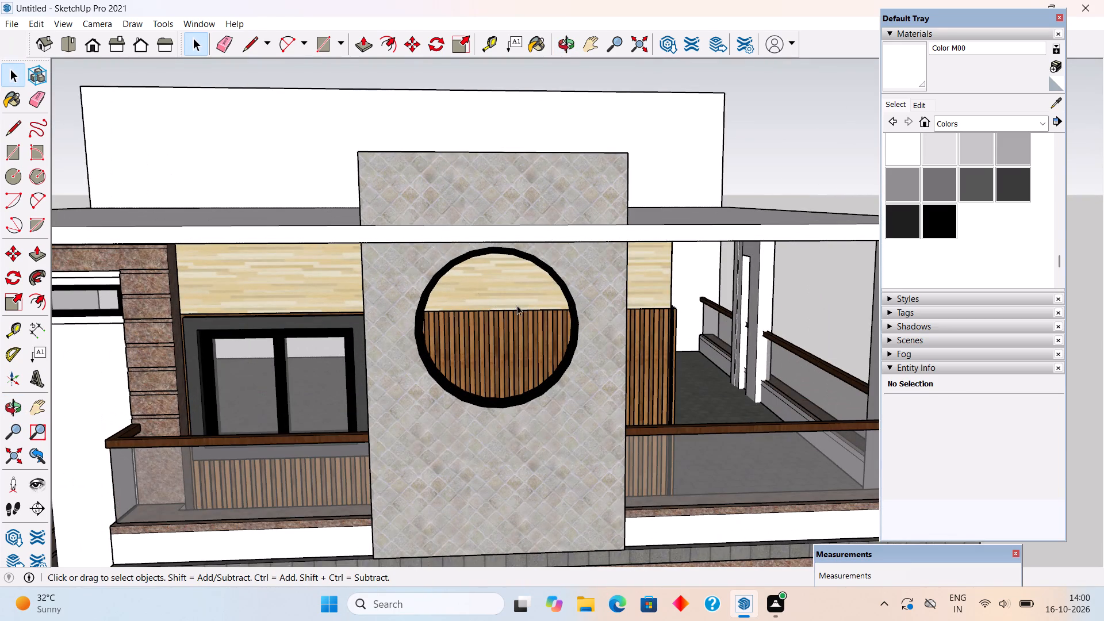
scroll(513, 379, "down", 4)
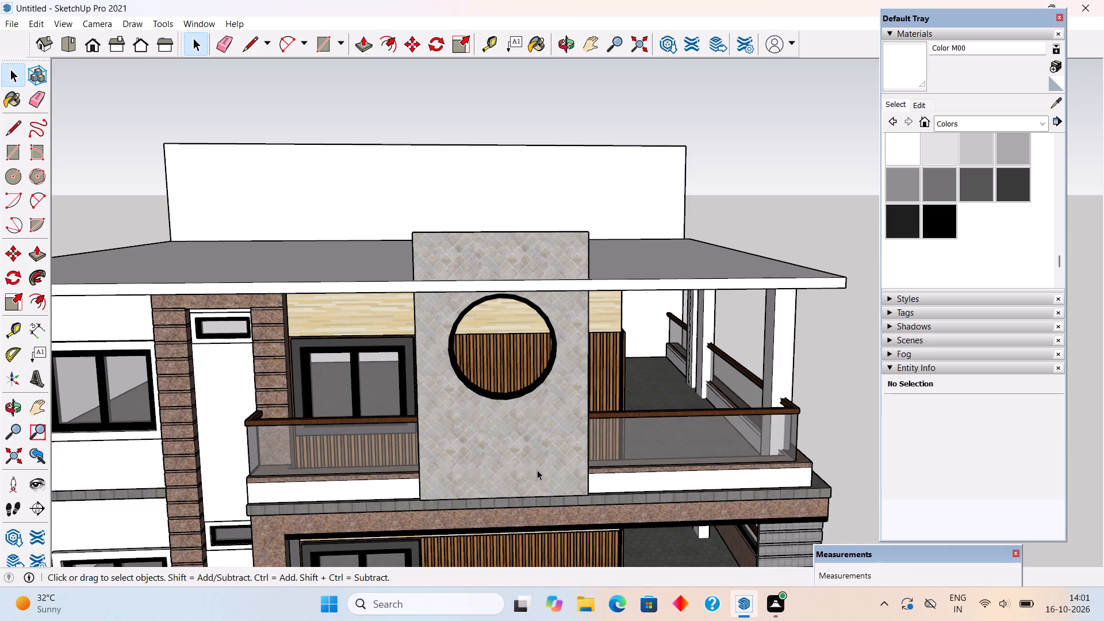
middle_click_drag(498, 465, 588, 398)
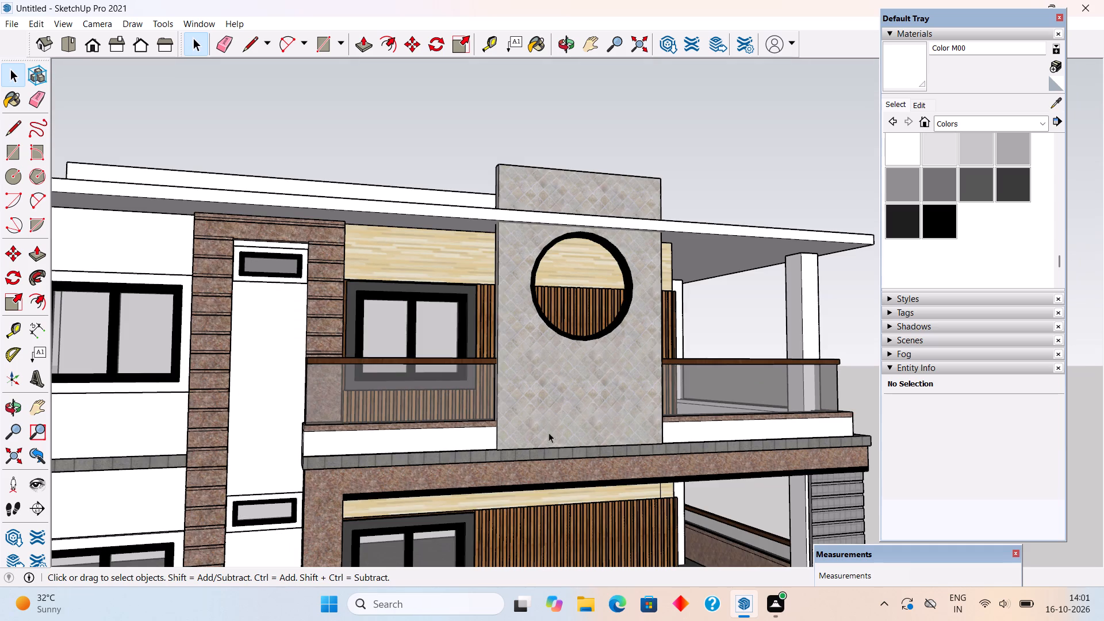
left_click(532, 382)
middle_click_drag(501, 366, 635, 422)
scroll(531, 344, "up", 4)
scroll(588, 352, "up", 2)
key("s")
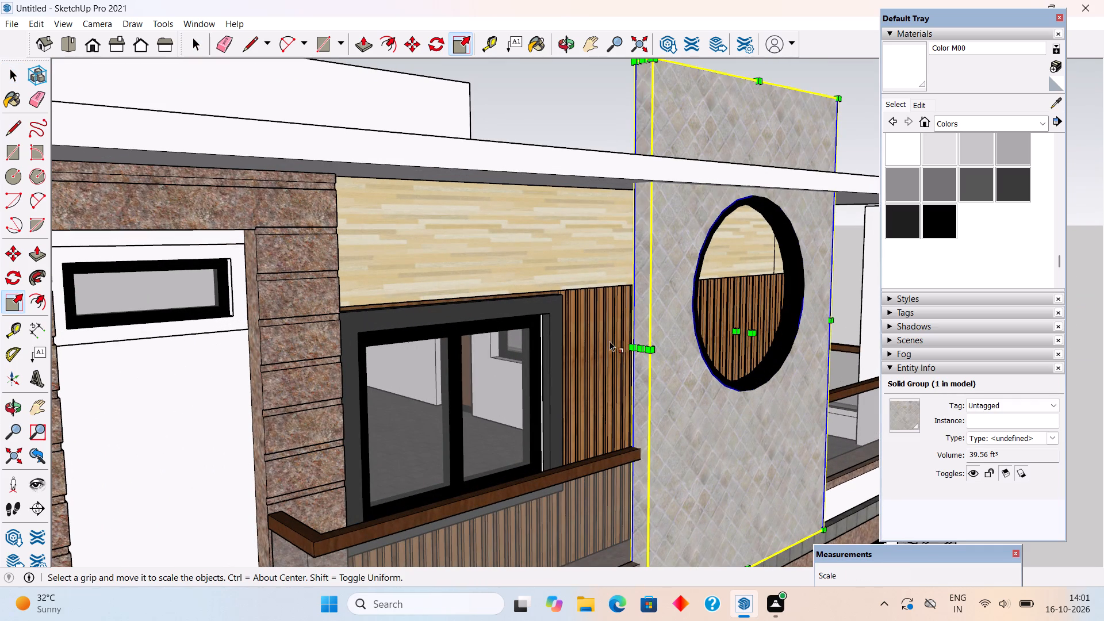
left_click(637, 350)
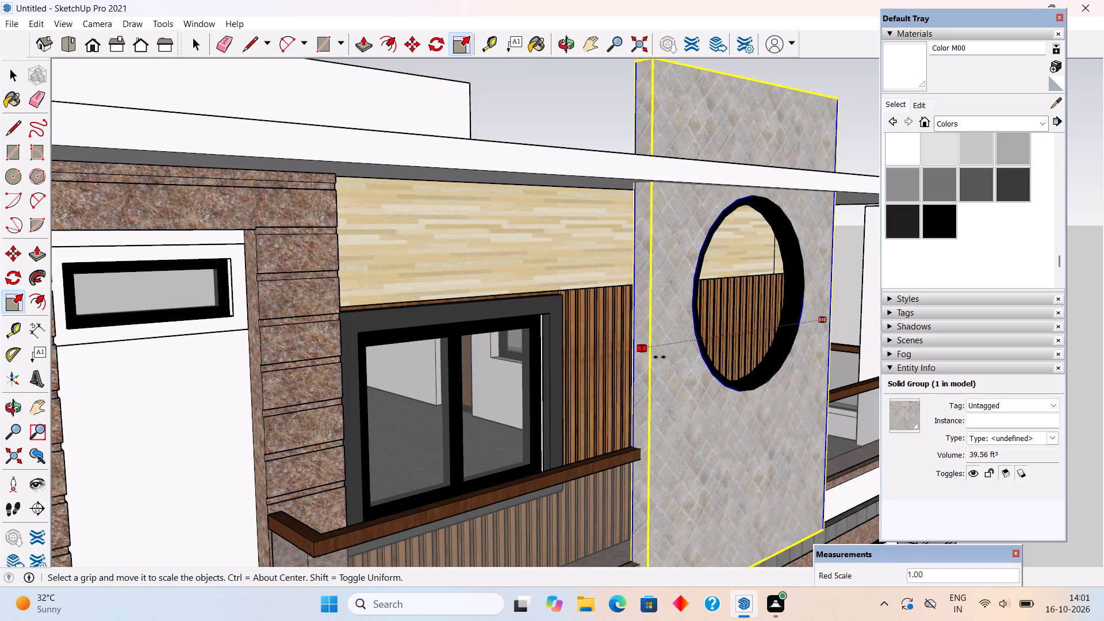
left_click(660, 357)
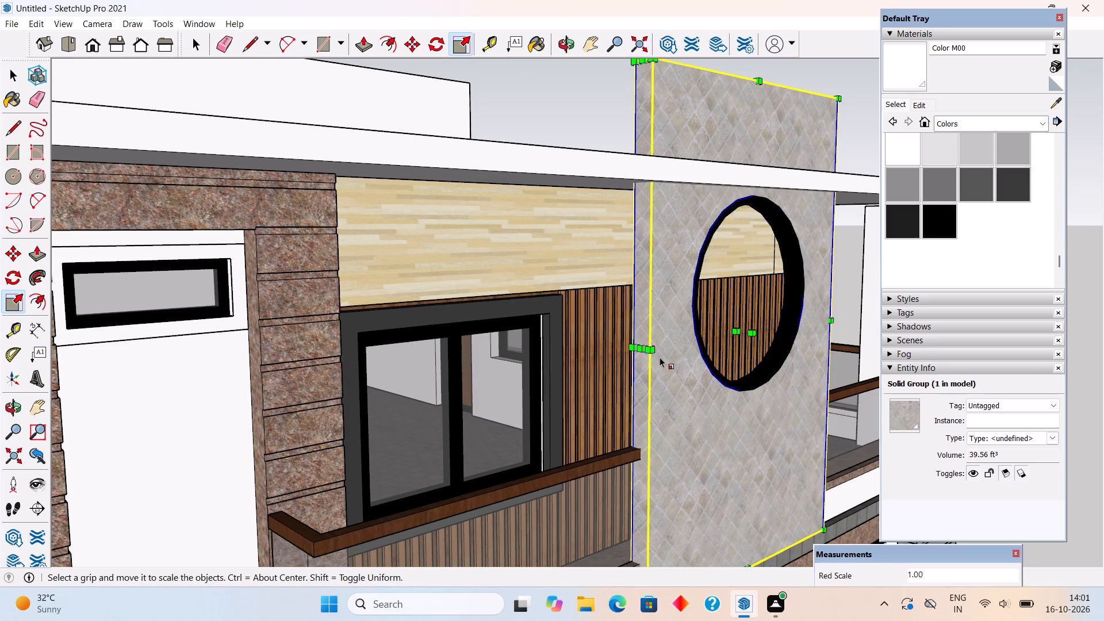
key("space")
Examine the circular-opening panel and how it meets the roof slab and the top-floor balcony.
scroll(665, 406, "down", 7)
middle_click_drag(722, 407, 576, 456)
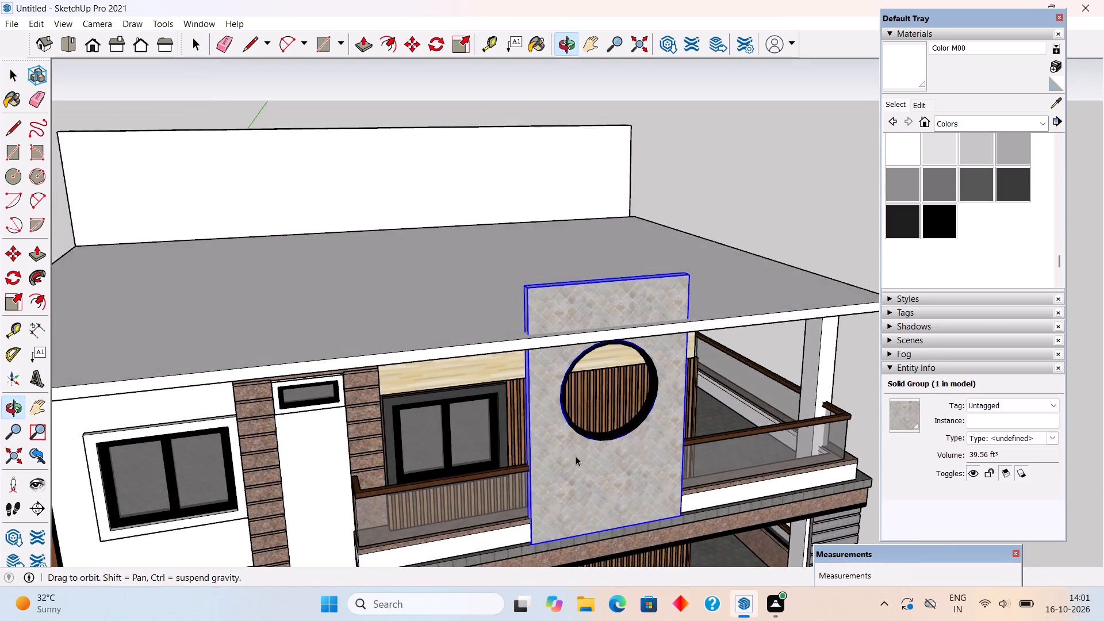
middle_click_drag(576, 456, 586, 456)
scroll(572, 456, "down", 2)
scroll(572, 456, "up", 8)
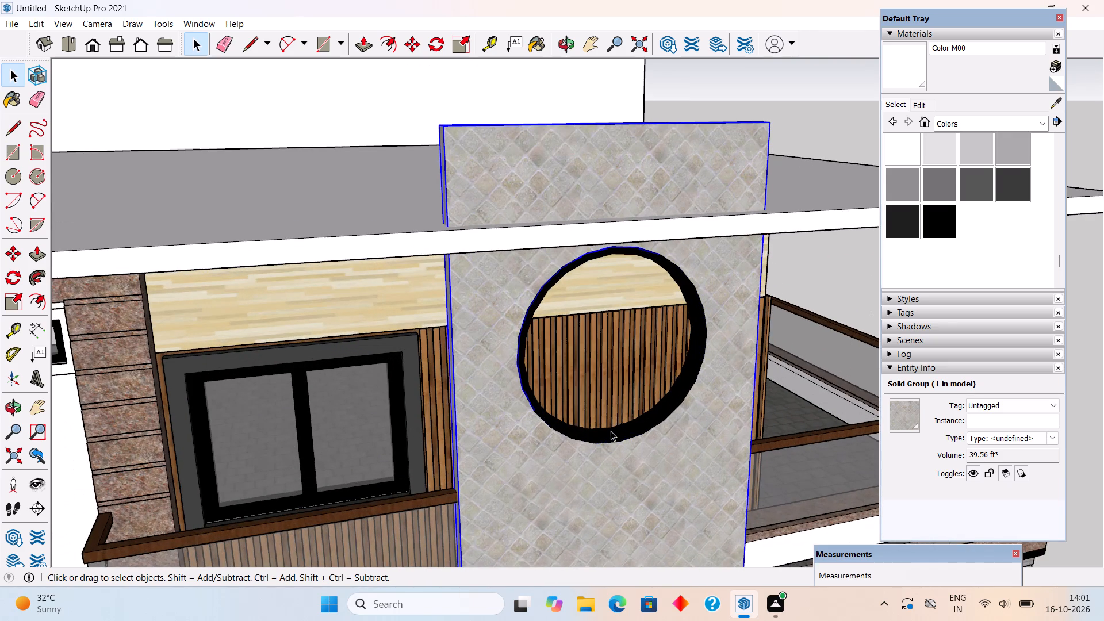
scroll(611, 431, "down", 3)
middle_click_drag(555, 419, 499, 348)
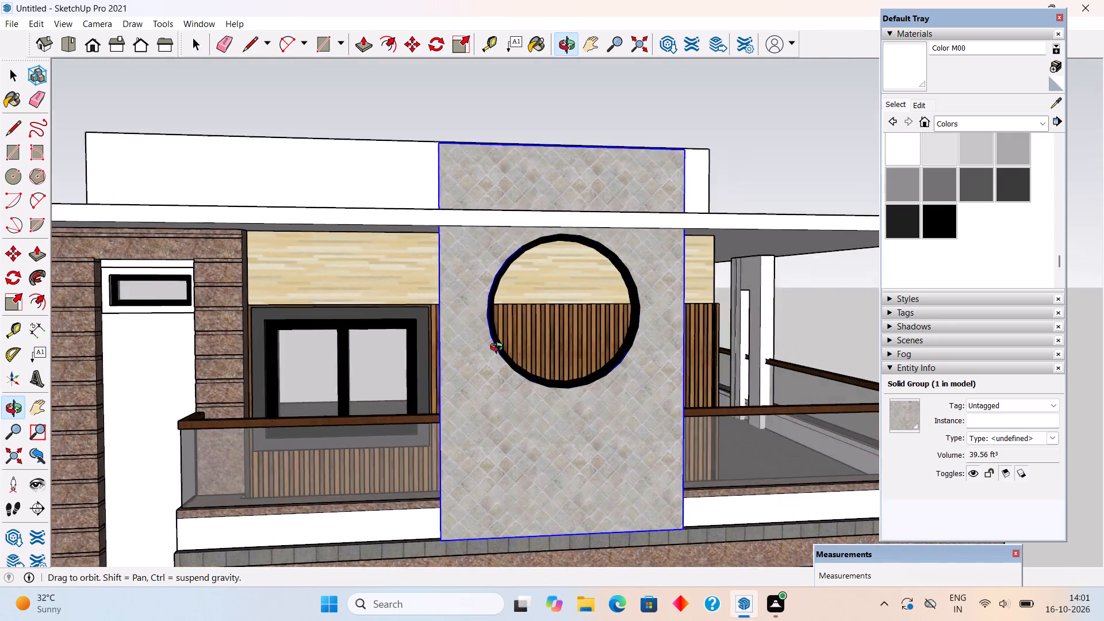
middle_click_drag(499, 348, 511, 365)
scroll(506, 357, "down", 3)
left_click(336, 125)
scroll(473, 310, "up", 5)
scroll(581, 287, "up", 1)
middle_click_drag(582, 275, 576, 246)
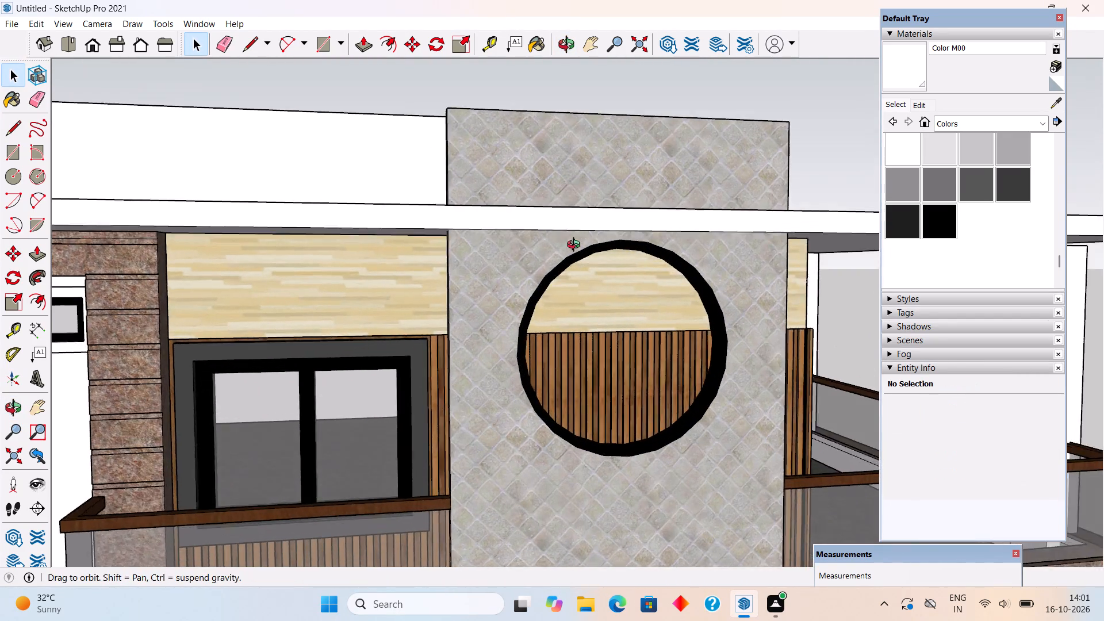
middle_click_drag(576, 246, 553, 195)
scroll(542, 195, "up", 5)
scroll(478, 150, "up", 4)
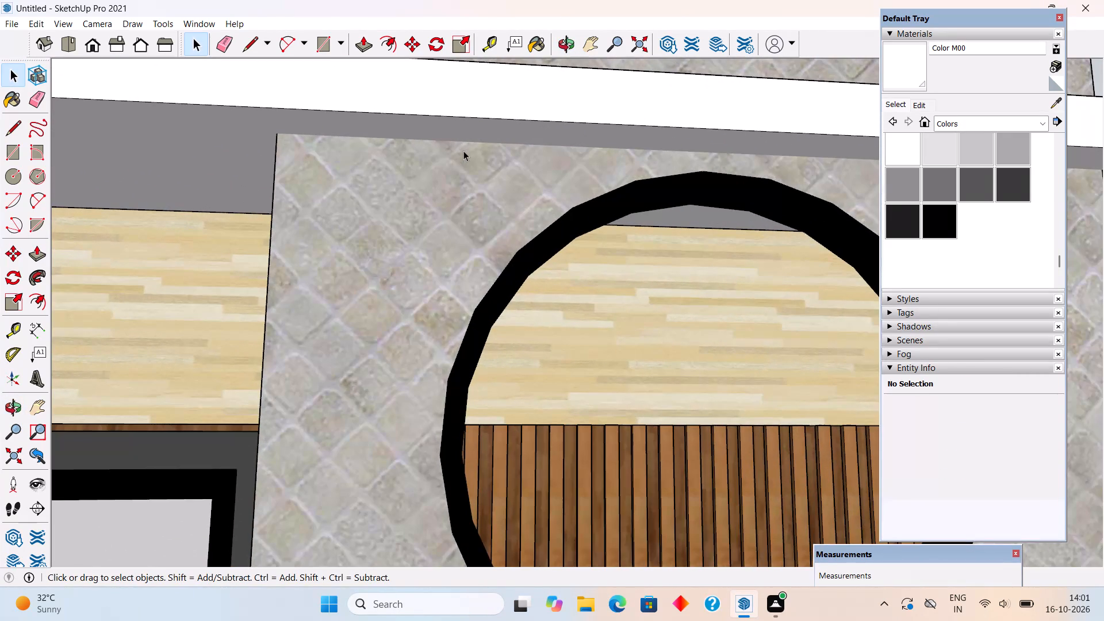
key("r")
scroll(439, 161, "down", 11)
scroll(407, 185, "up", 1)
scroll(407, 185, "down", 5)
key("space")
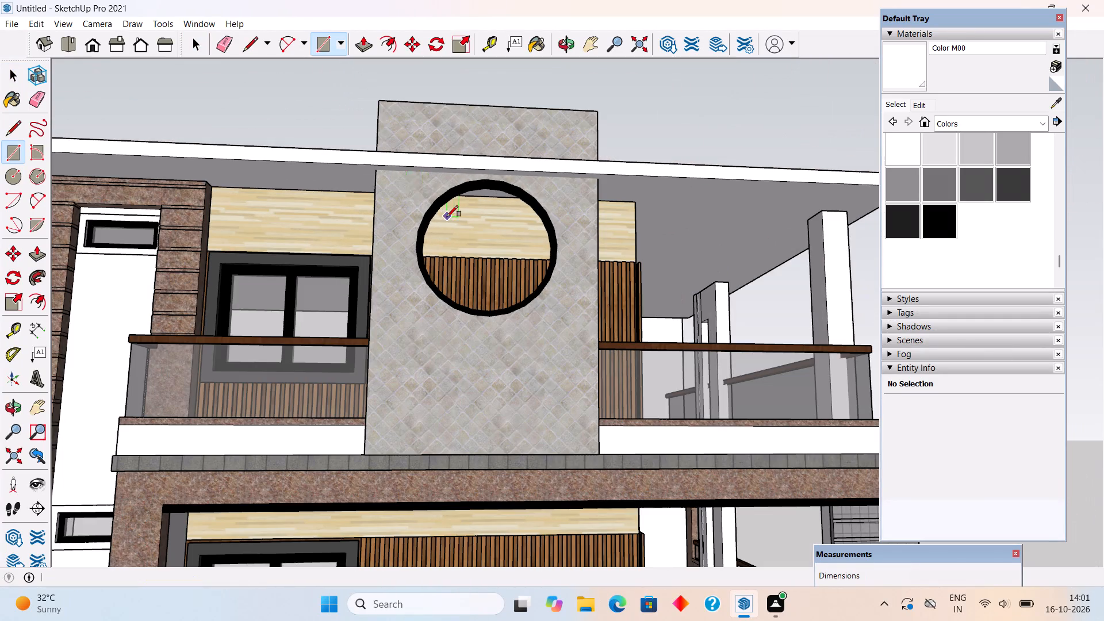
Combine the top-floor balcony's glass railing panels and wooden handrail into one group.
scroll(447, 217, "down", 5)
middle_click_drag(440, 246, 438, 333)
scroll(535, 371, "up", 4)
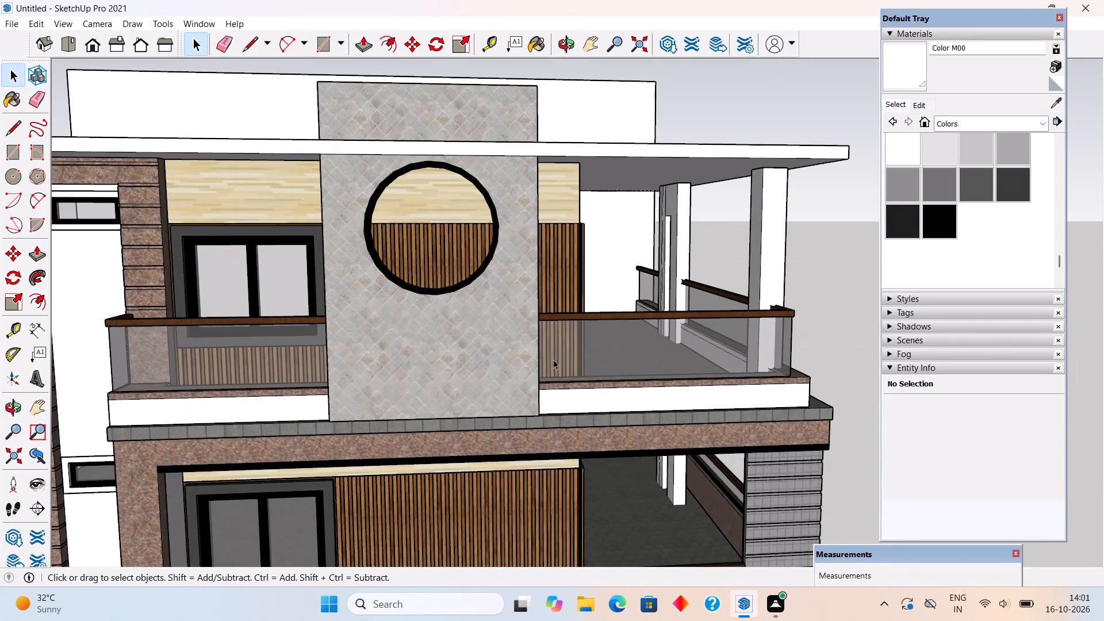
left_click(586, 342)
scroll(694, 374, "up", 3)
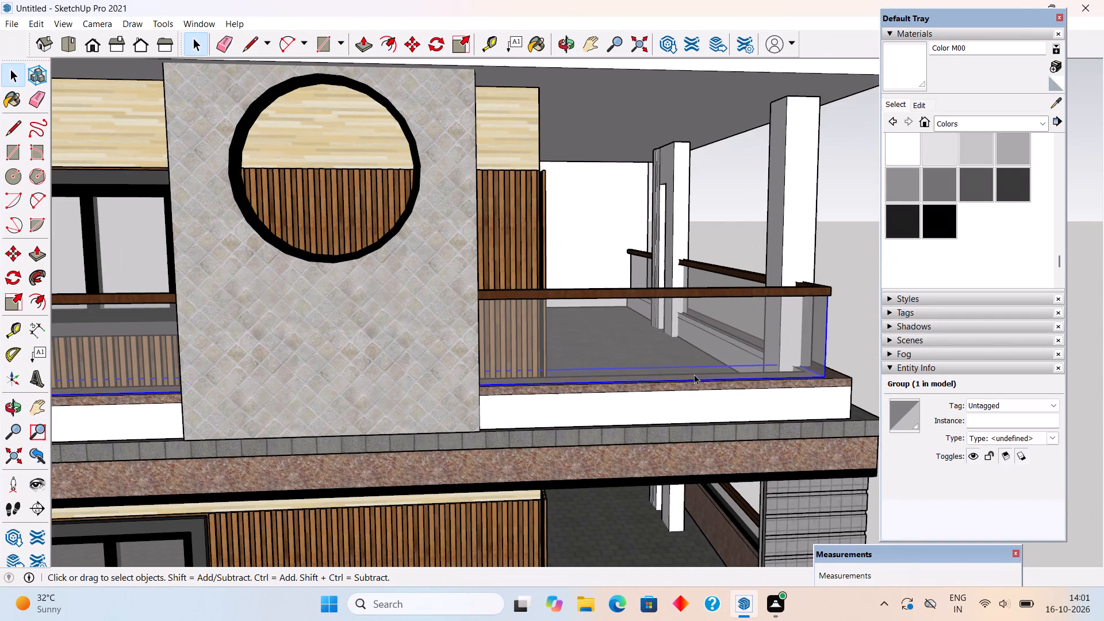
left_click(711, 295, "ctrl")
scroll(711, 321, "down", 8, "ctrl")
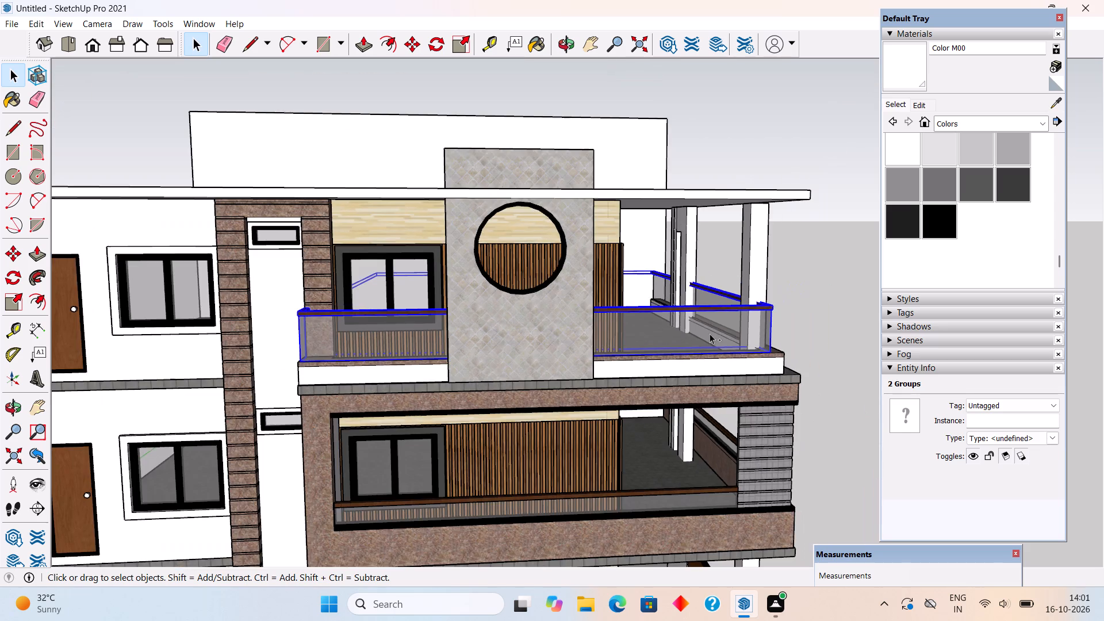
middle_click_drag(724, 325, 374, 335)
scroll(484, 341, "down", 1, "ctrl")
left_click(604, 334, "ctrl")
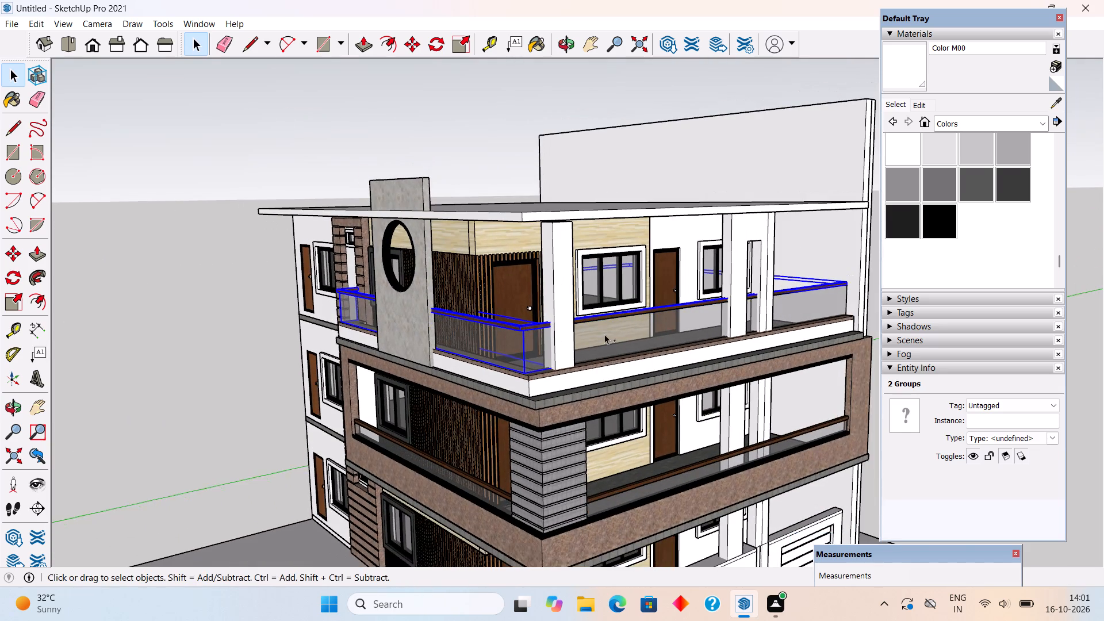
scroll(605, 344, "up", 5, "ctrl")
right_click(606, 344, "ctrl")
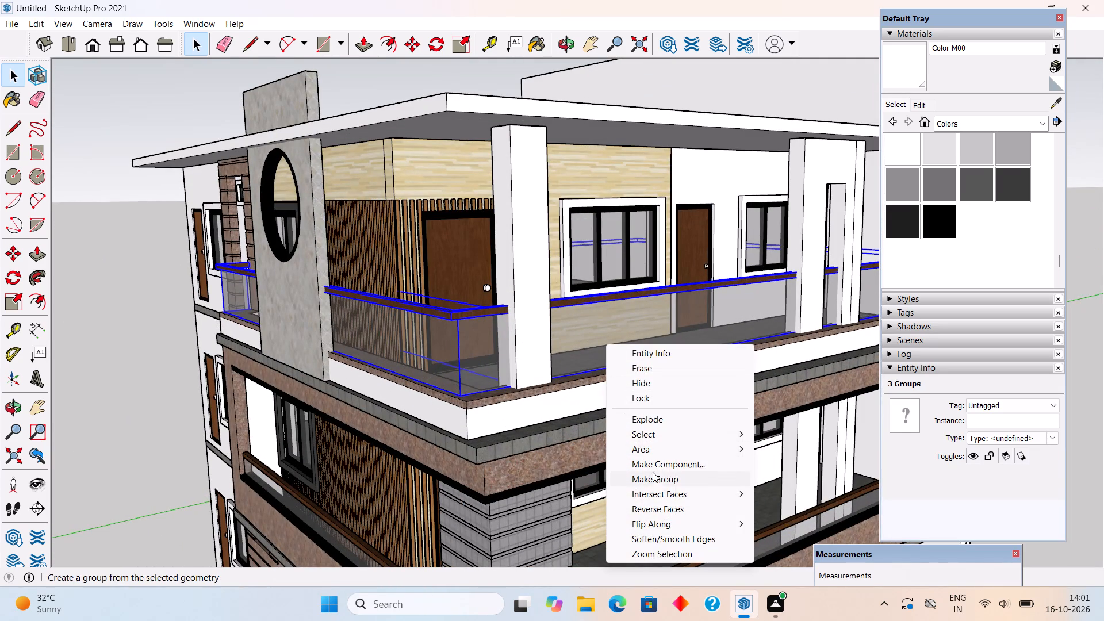
left_click(654, 477)
Hide the grouped top-floor balcony railing.
right_click(589, 345)
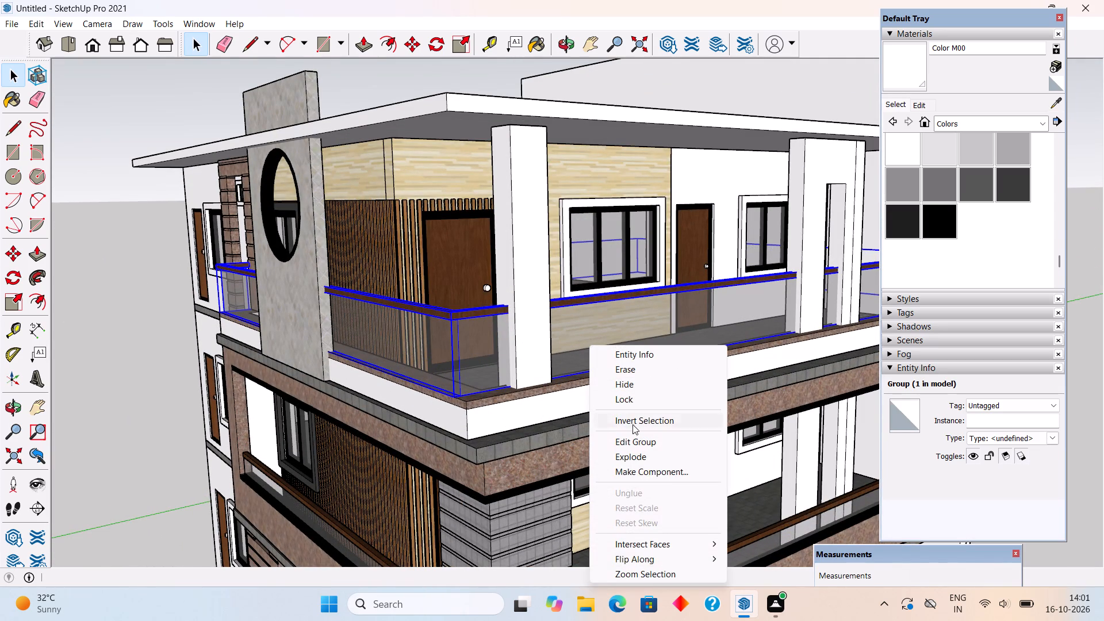
left_click(648, 387)
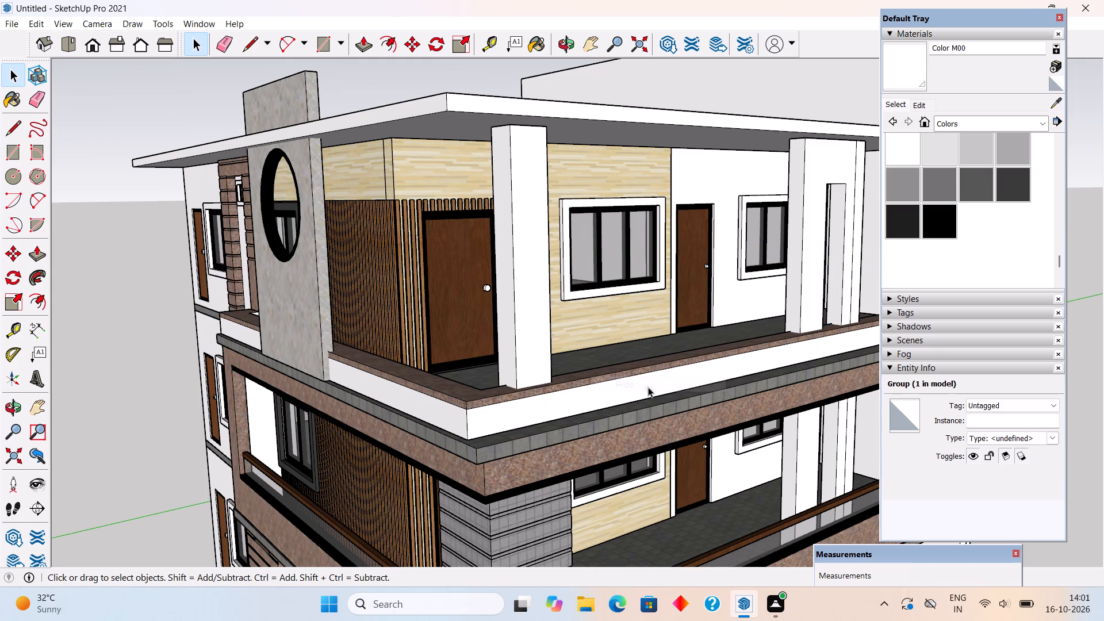
Move the circular-opening panel upward from its lower front corner, clear of the grey tiled ledge below.
middle_click_drag(303, 291, 408, 302)
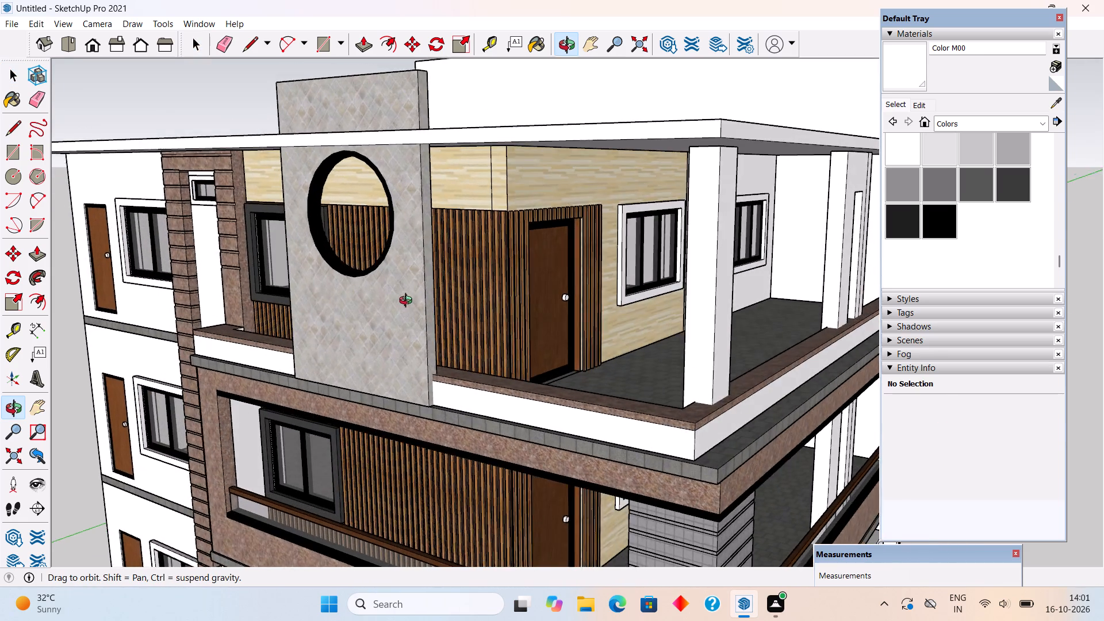
middle_click_drag(408, 302, 499, 274)
scroll(499, 274, "down", 2)
scroll(490, 307, "up", 1)
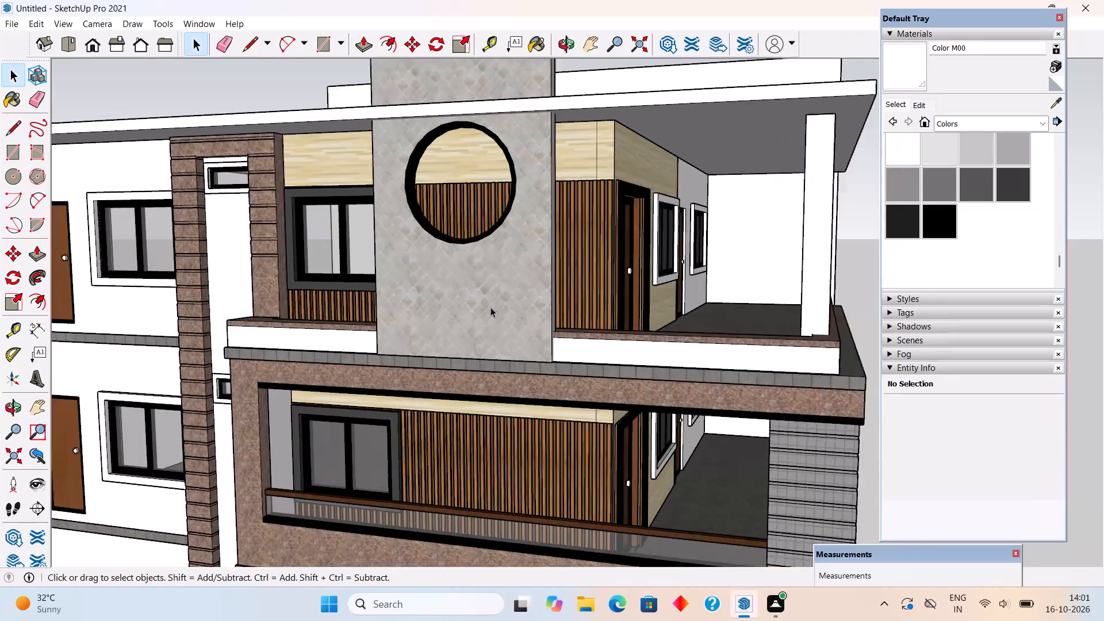
scroll(490, 307, "up", 1)
left_click(490, 307)
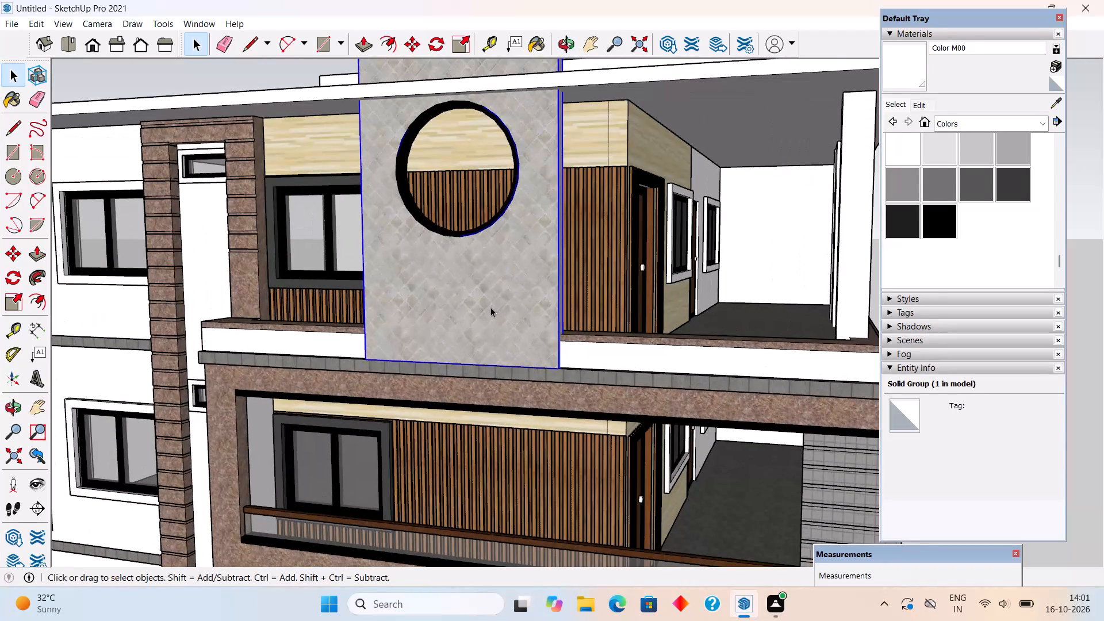
key("m")
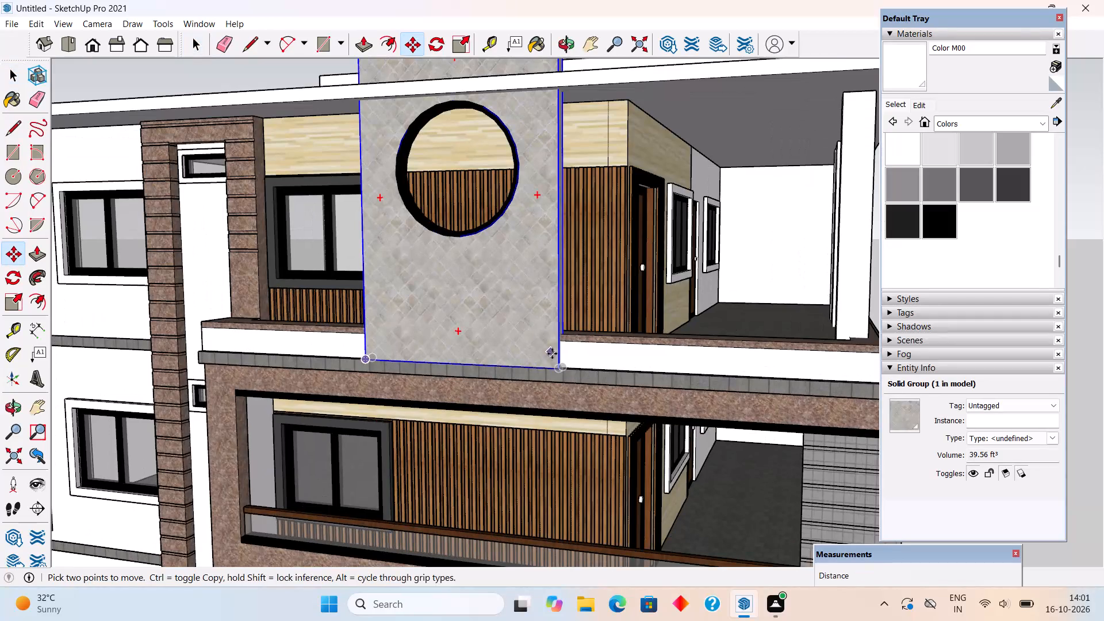
scroll(562, 366, "up", 10)
scroll(550, 371, "up", 13)
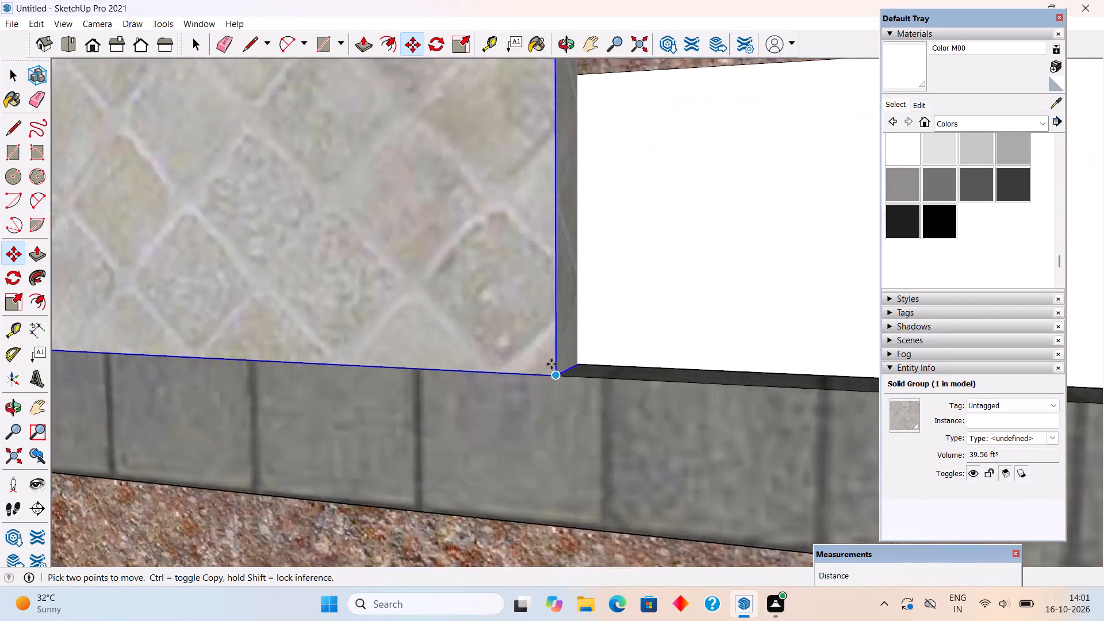
scroll(551, 364, "up", 2)
left_click(557, 380)
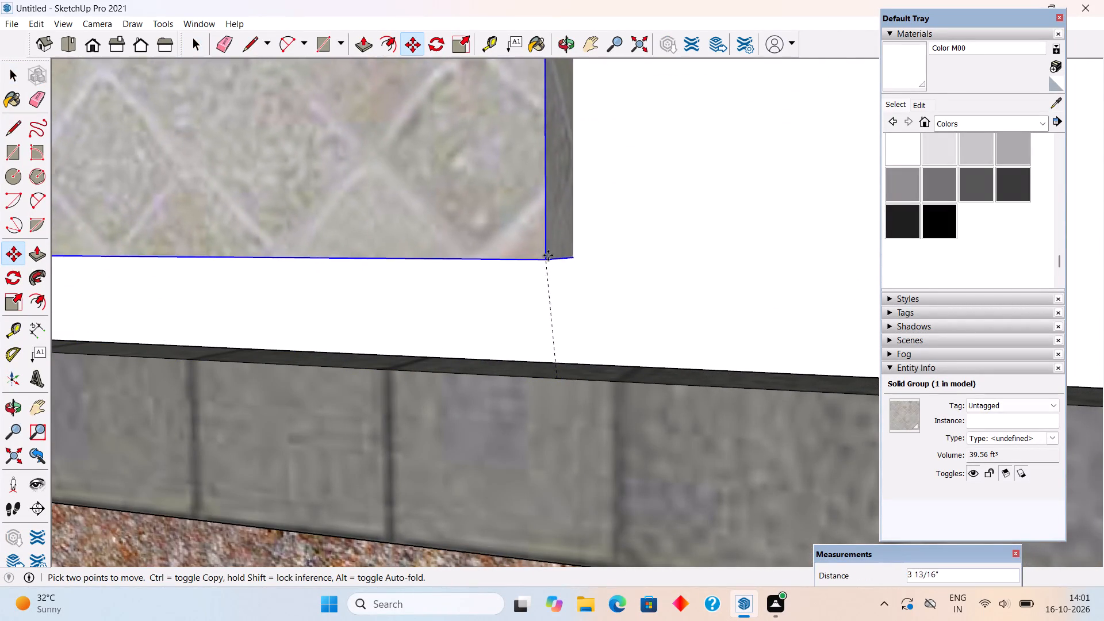
left_click(559, 237)
scroll(543, 277, "down", 14)
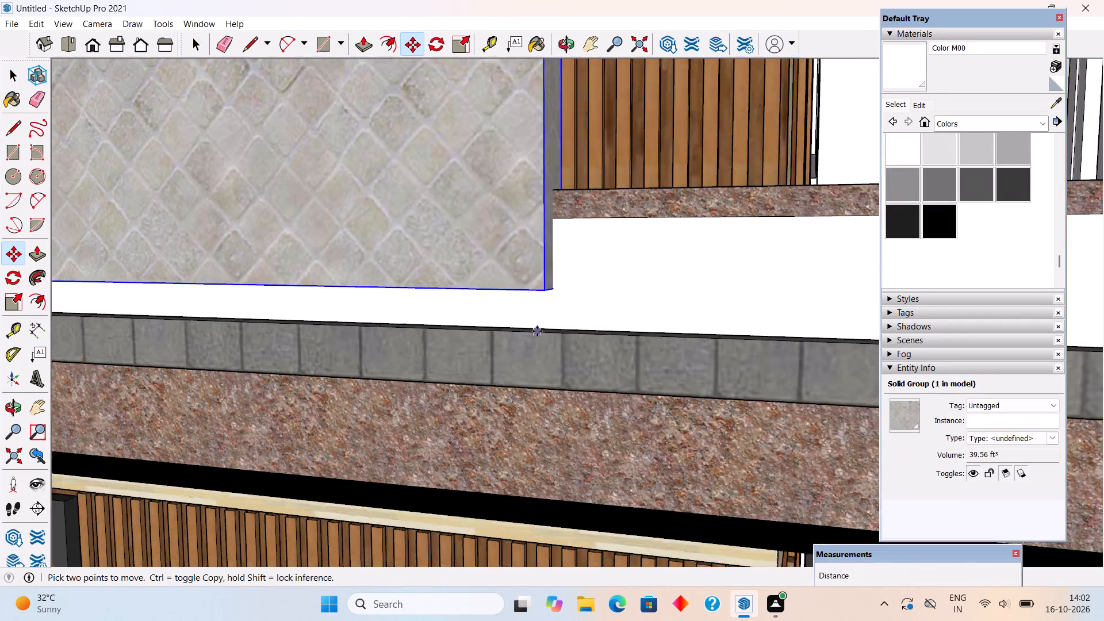
scroll(537, 331, "down", 1)
key("space")
Raise the circular-opening panel's bottom face by about 2' 1 1/2" with Push/Pull and leave the panel group.
key("p")
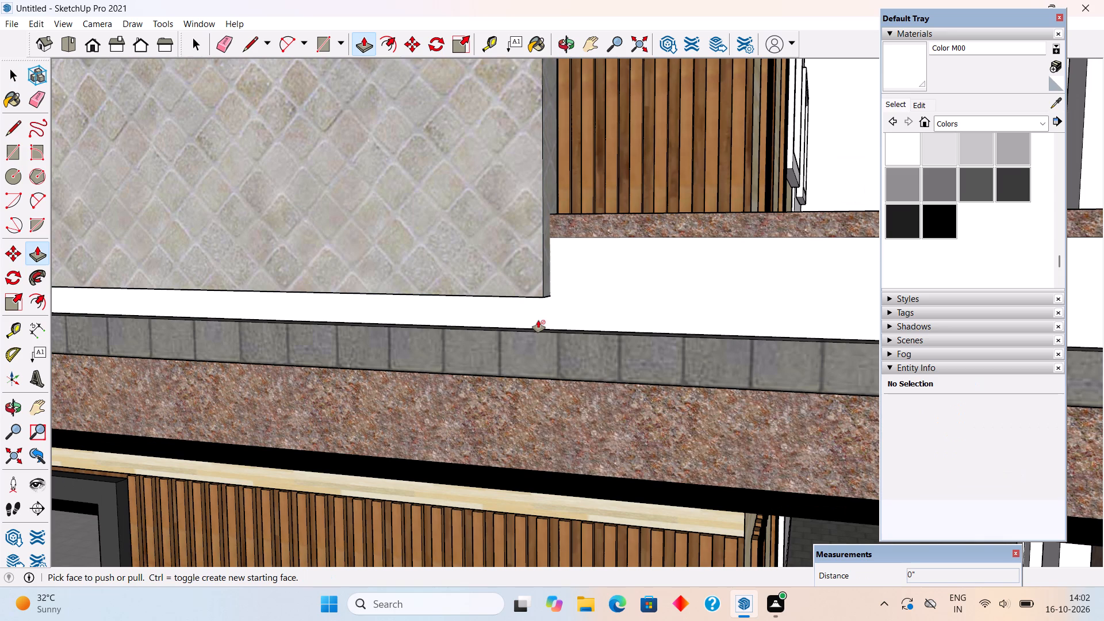
scroll(538, 320, "down", 3)
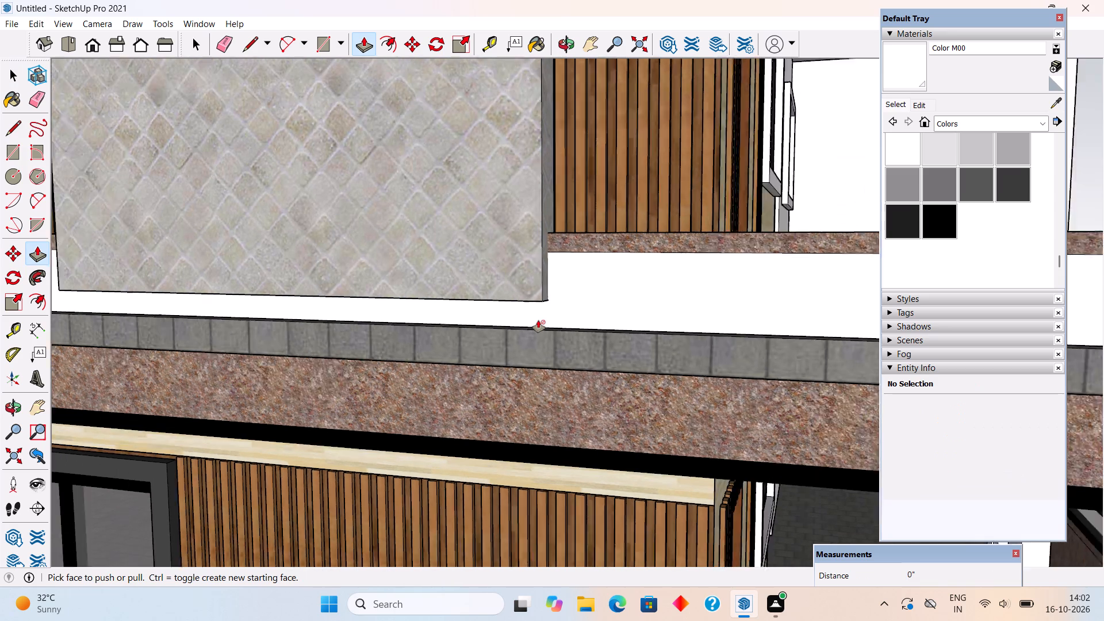
scroll(538, 320, "down", 3)
middle_click_drag(519, 288, 455, 197)
scroll(451, 263, "up", 4)
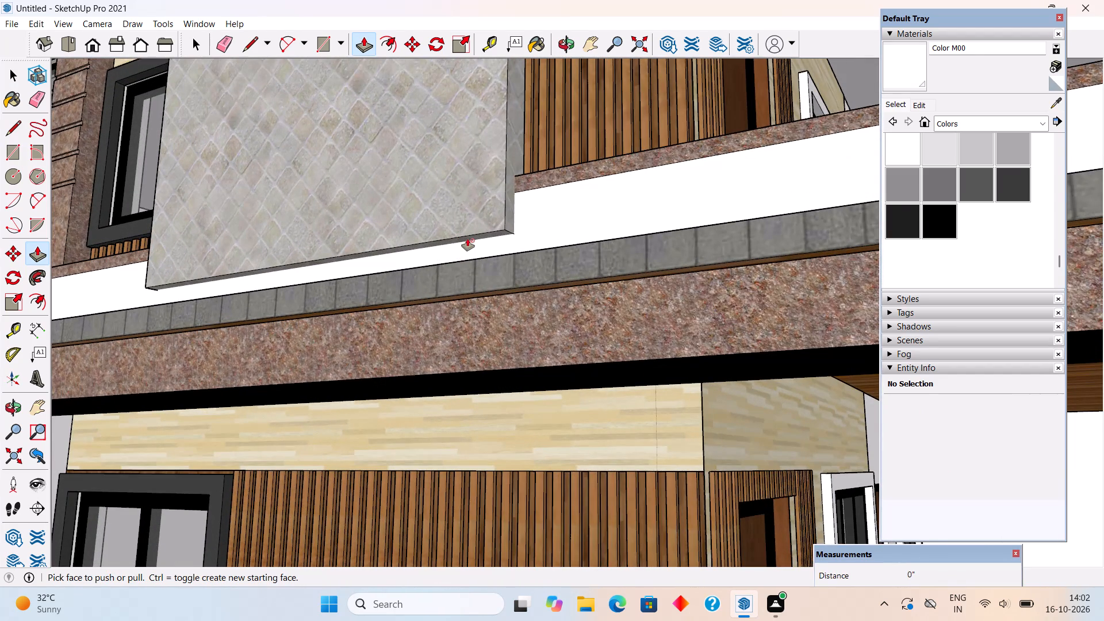
left_click(467, 239)
key("space")
key("space")
triple_click(455, 204)
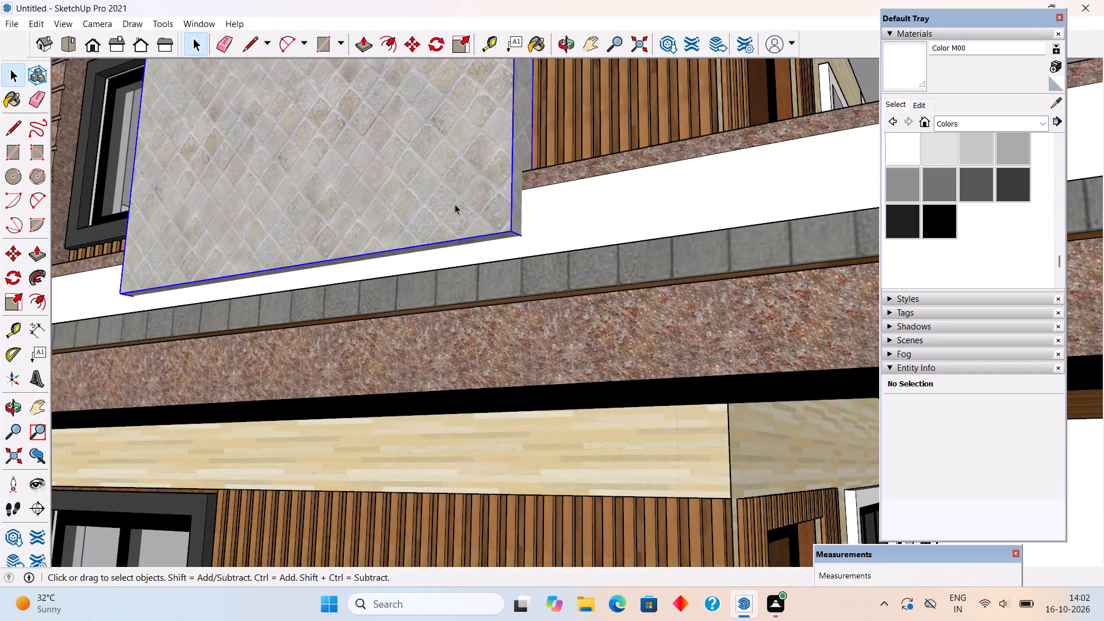
key("p")
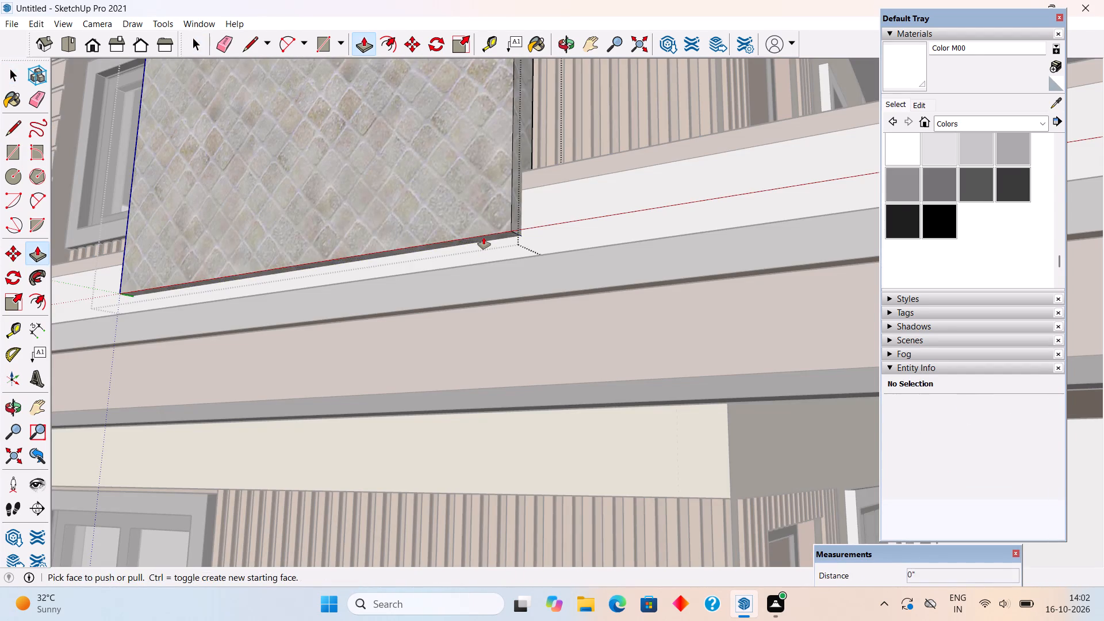
left_click(484, 237)
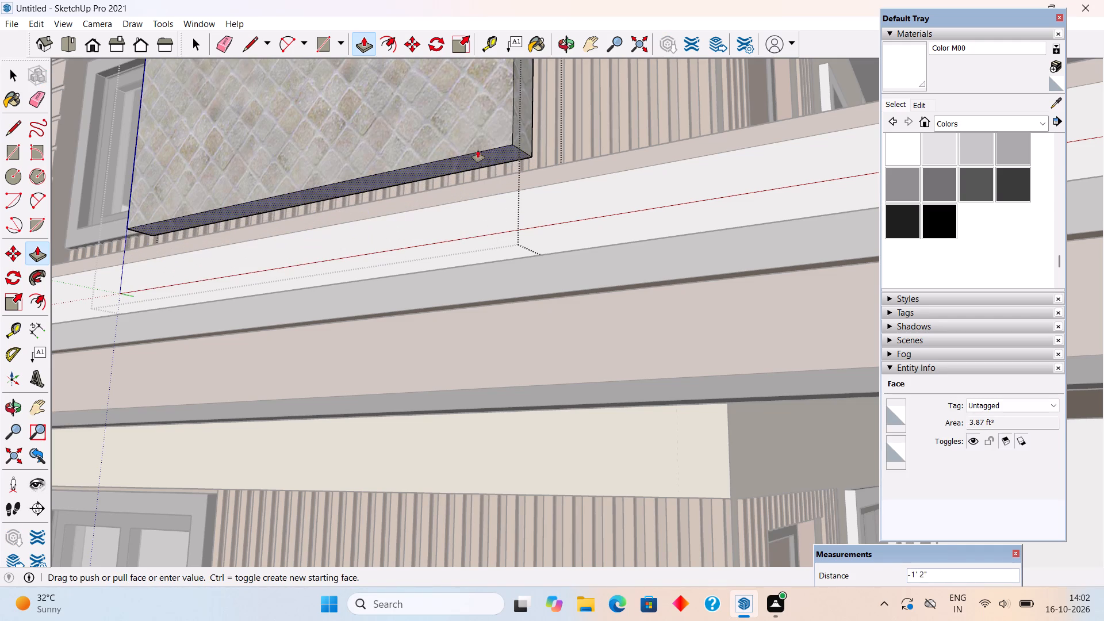
left_click(469, 84)
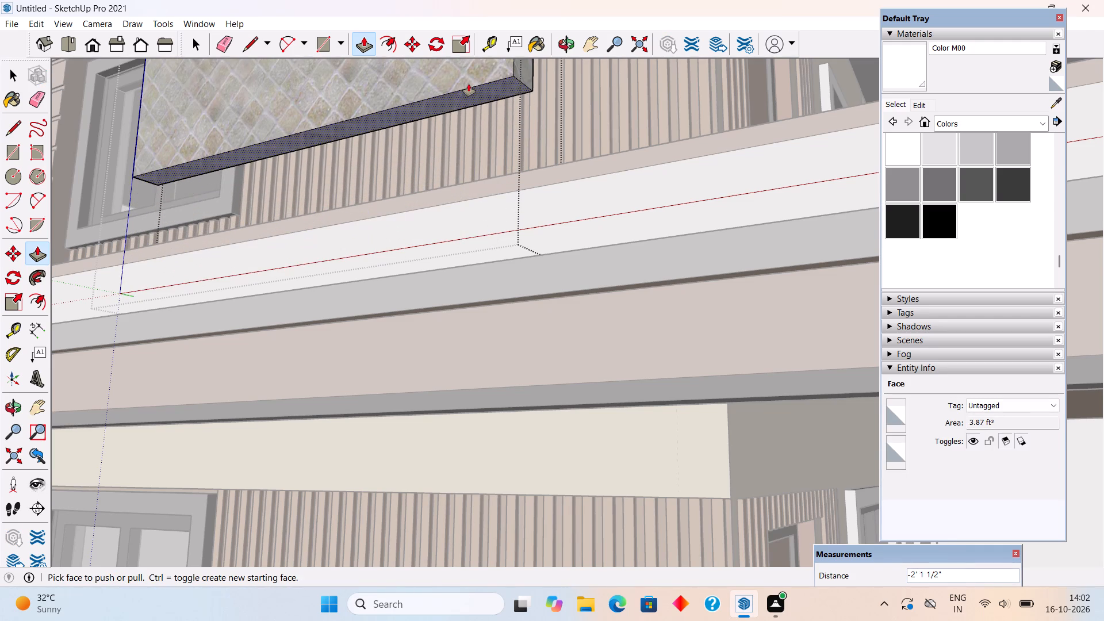
scroll(481, 183, "down", 15)
key("space")
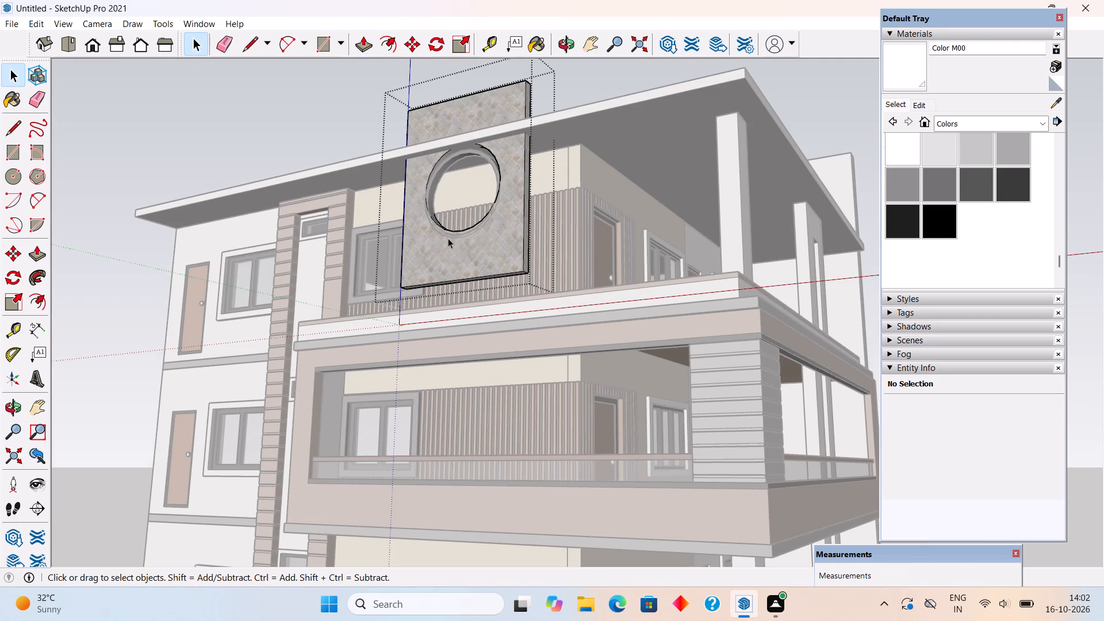
left_click(332, 118)
middle_click_drag(533, 289, 668, 400)
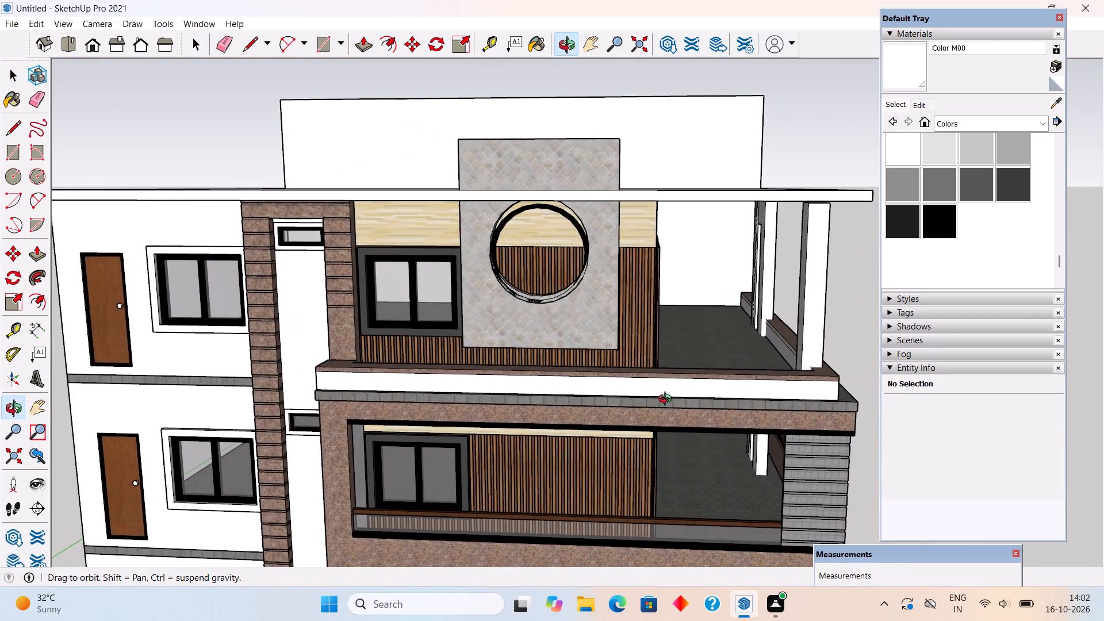
middle_click_drag(668, 400, 668, 400)
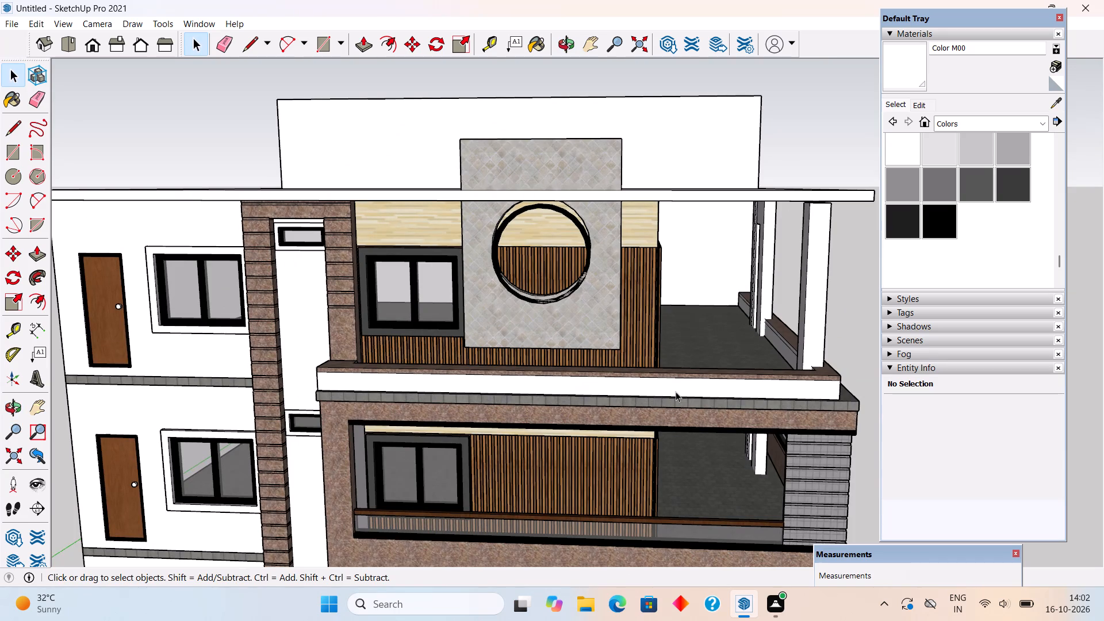
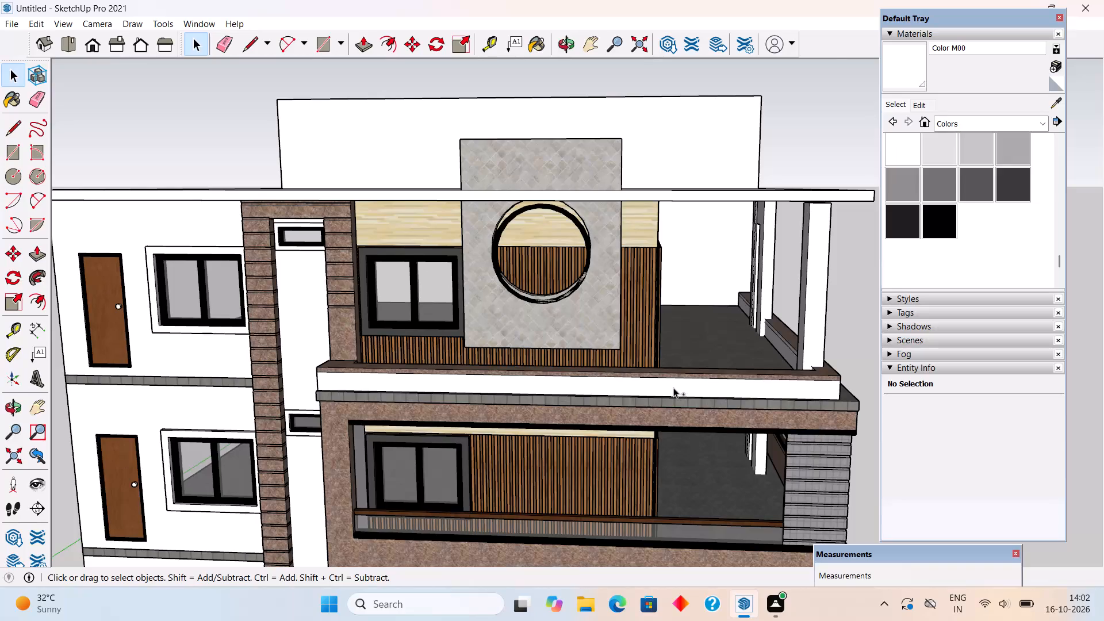
Undo the Push/Pull of the circular-opening panel's bottom face and the panel's upward move.
key("ctrl+z")
key("ctrl+z")
key("ctrl+z")
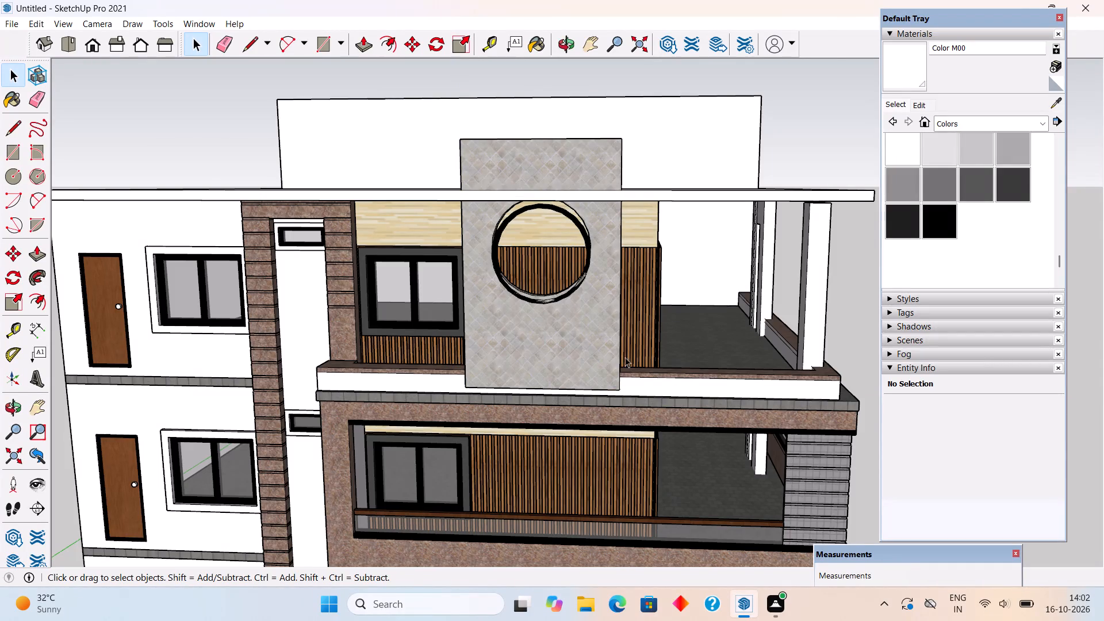
key("ctrl+z")
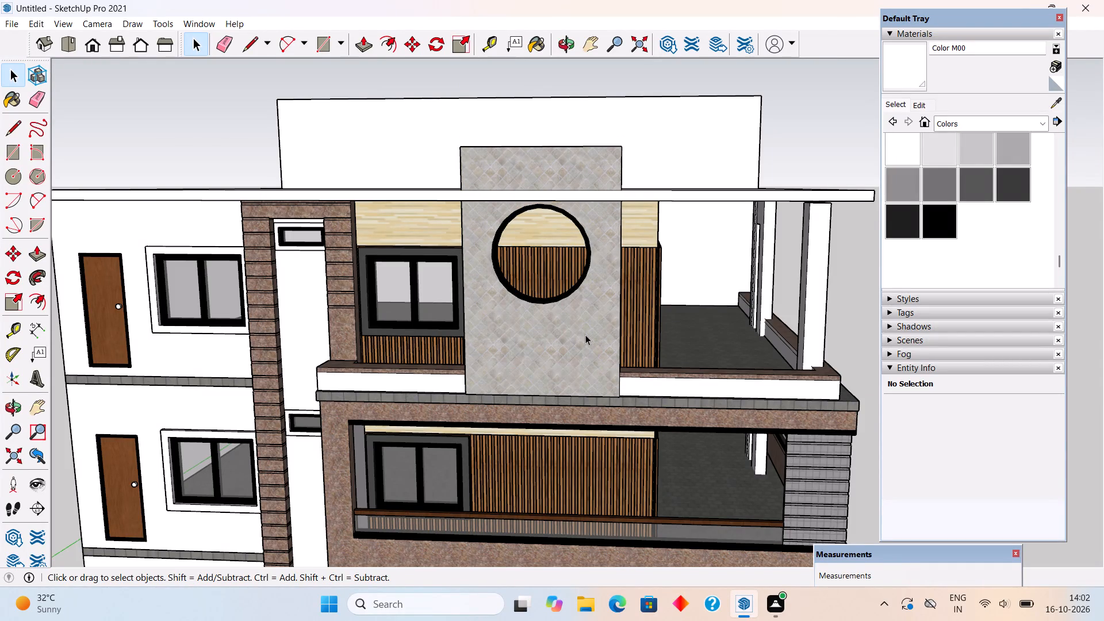
Combine the stone-tiled panel and the black ring frame of its circular opening into one group.
key("space")
key("space")
key("space")
key("space")
key("space")
key("space")
key("space")
key("space")
key("space")
key("space")
key("space")
key("space")
key("space")
key("space")
key("space")
key("space")
key("space")
key("space")
key("space")
key("space")
left_click(585, 335)
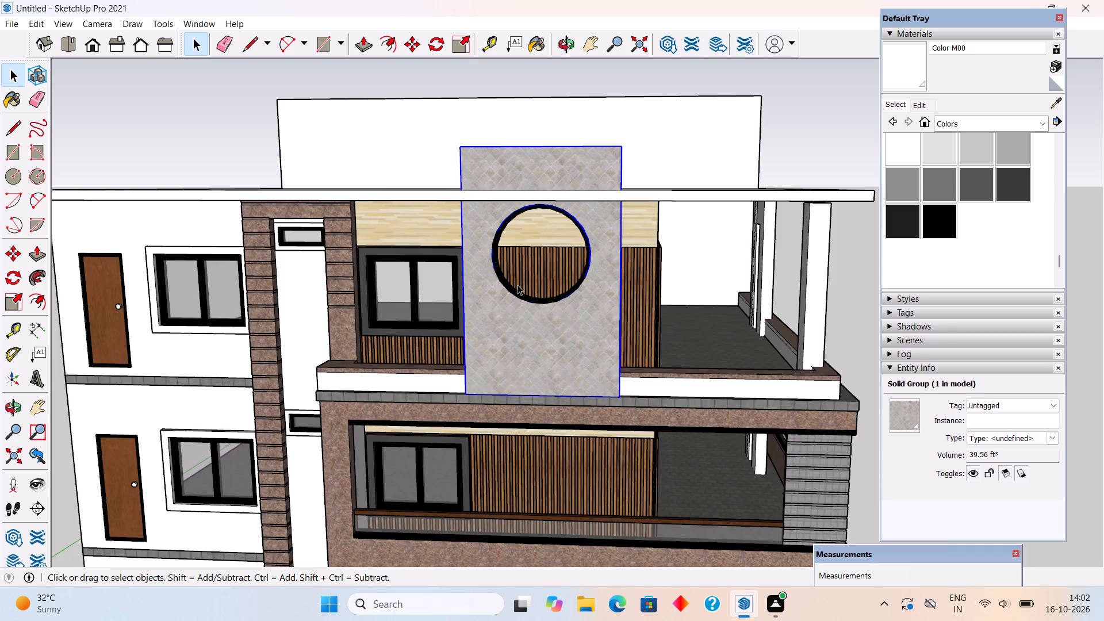
scroll(470, 304, "up", 6)
left_click(536, 264)
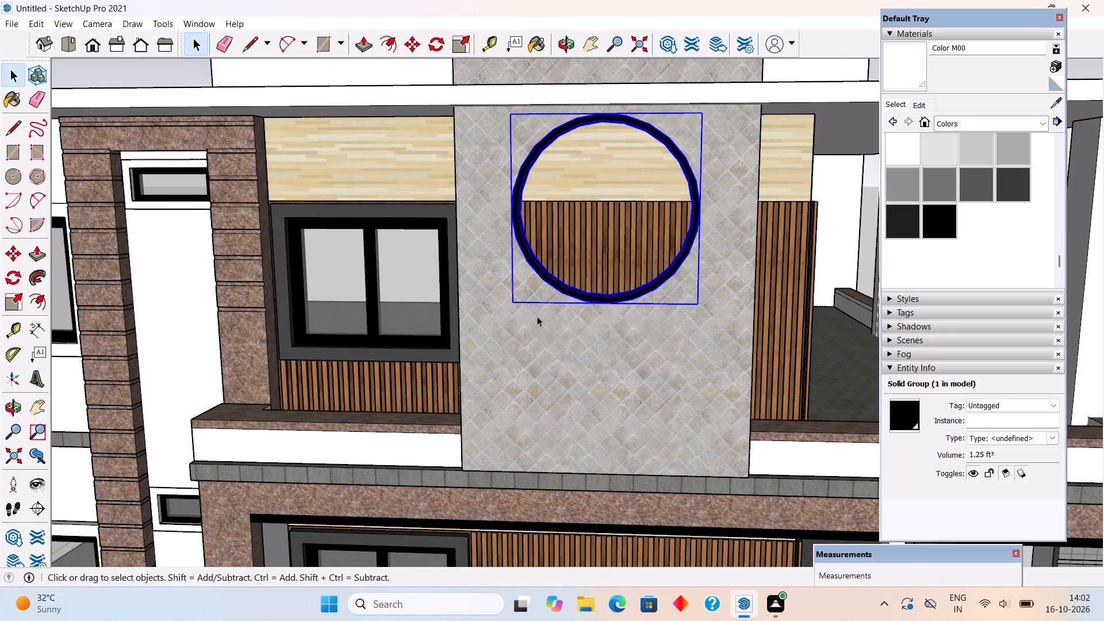
left_click(526, 353, "shift")
right_click(526, 353)
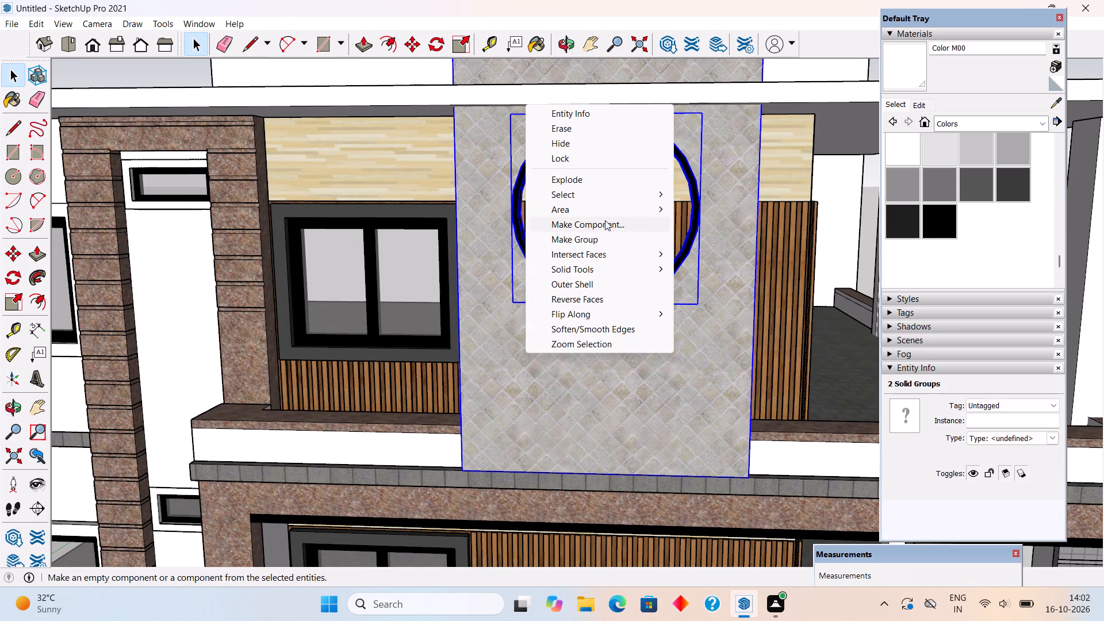
left_click(605, 241)
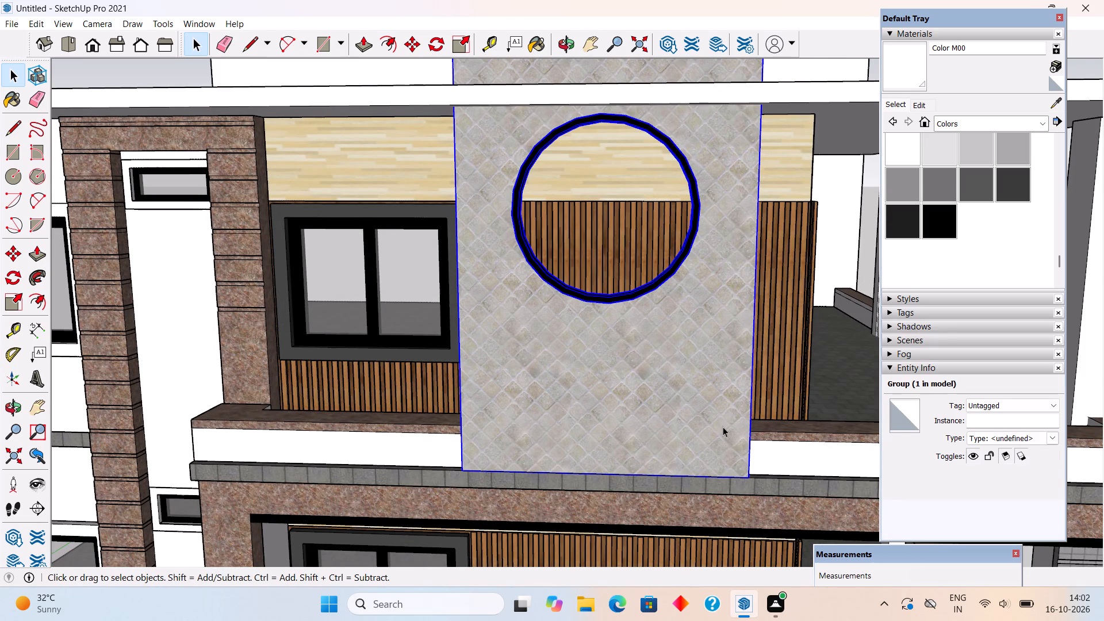
Move the grouped panel and ring upward about 1' 3" from the lower front corner, to the balcony parapet's brown coping.
middle_click_drag(704, 425, 454, 384)
scroll(542, 438, "up", 5)
key("m")
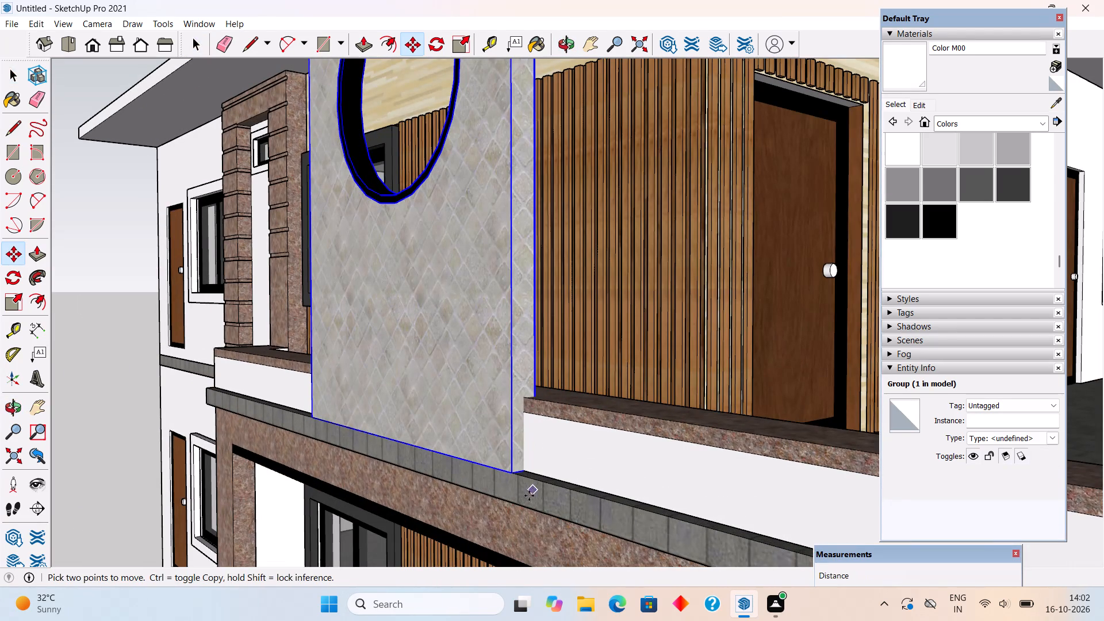
left_click(512, 476)
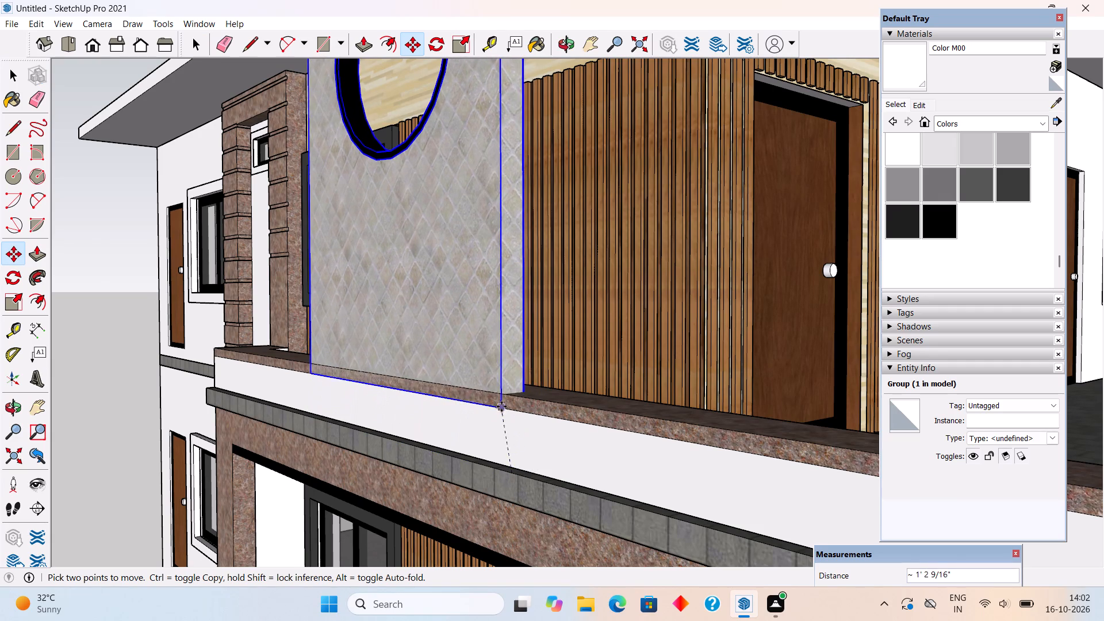
left_click(505, 402)
scroll(501, 412, "down", 12)
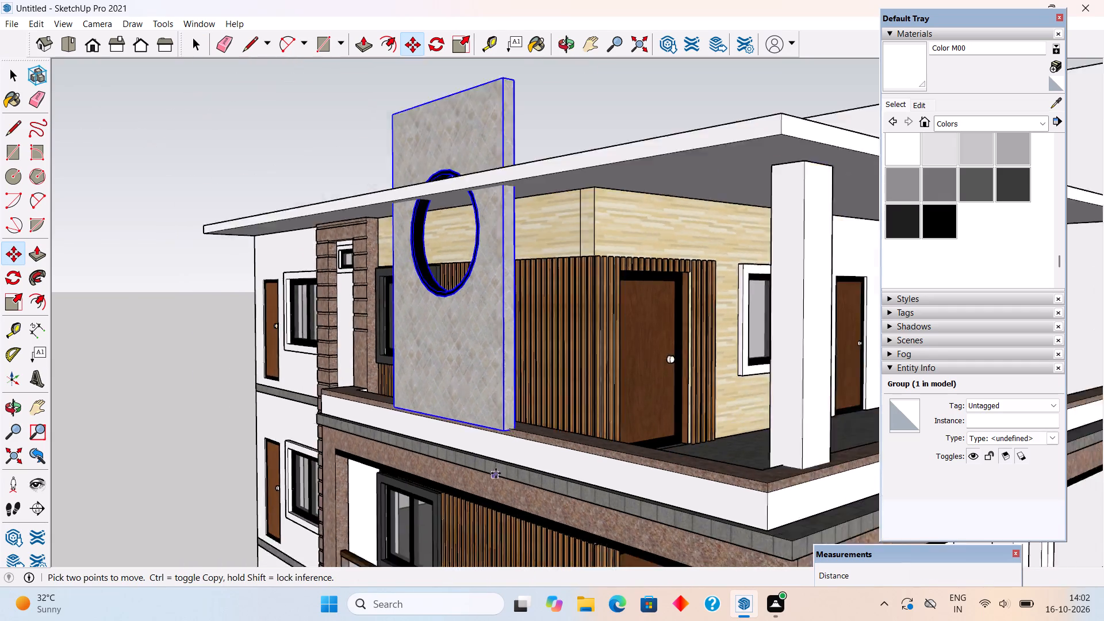
Open the panel group, raise the panel's bottom face well above the parapet coping with Push/Pull, and leave the group.
scroll(496, 473, "down", 2)
middle_click_drag(462, 462, 523, 356)
scroll(512, 384, "up", 17)
key("space")
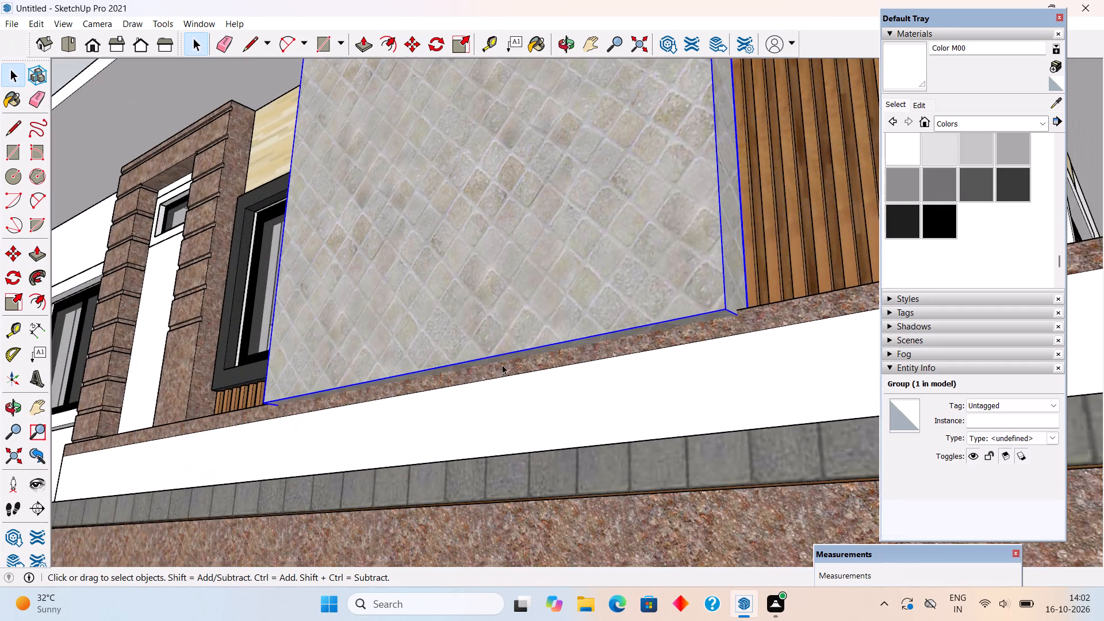
scroll(488, 367, "up", 8)
left_click(492, 354)
triple_click(492, 354)
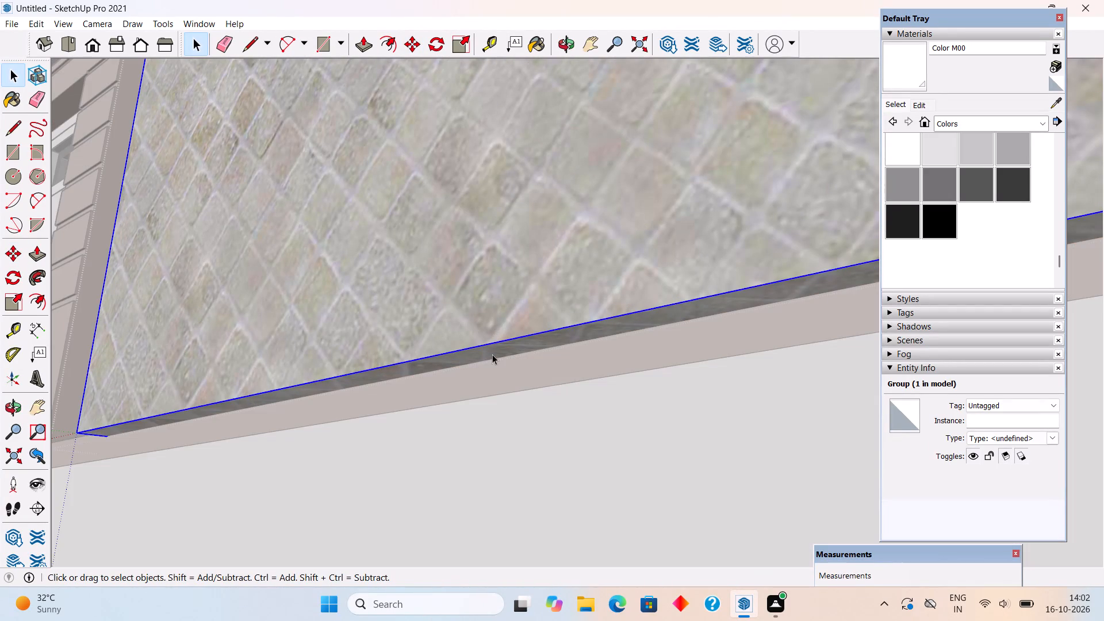
left_click(492, 354)
left_click(492, 354)
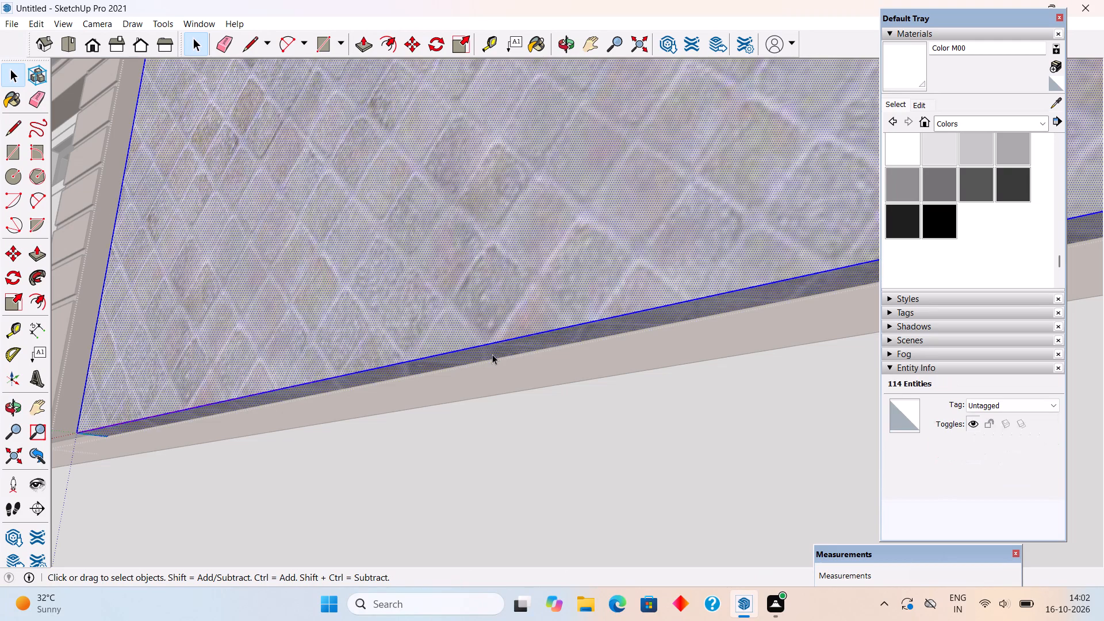
key("p")
left_click(492, 354)
scroll(488, 258, "down", 20)
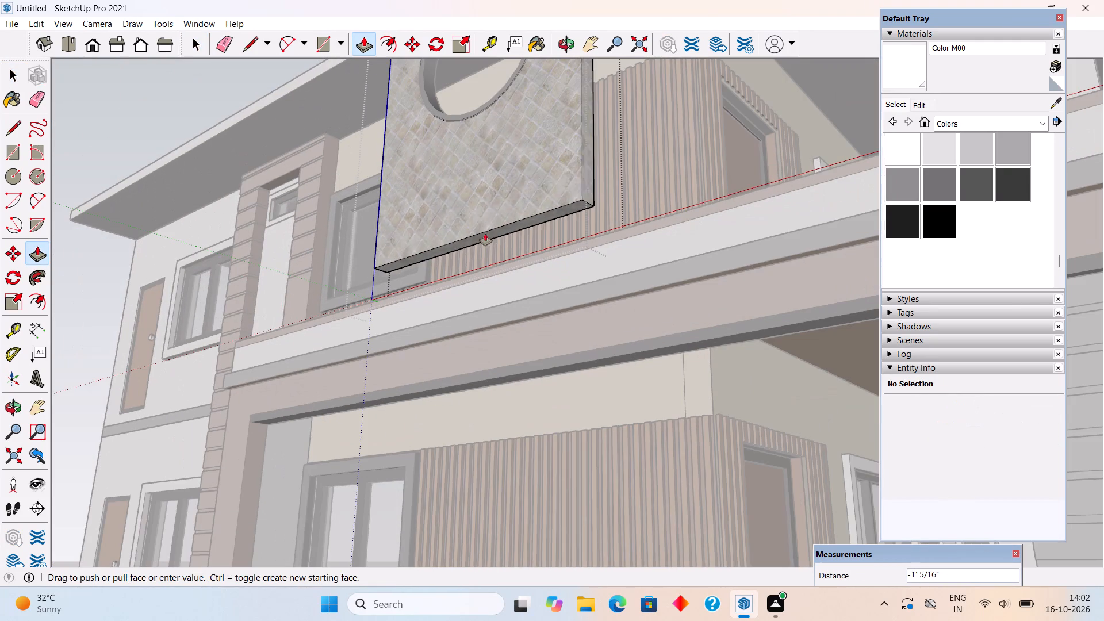
left_click(479, 163)
key("space")
scroll(499, 270, "down", 5)
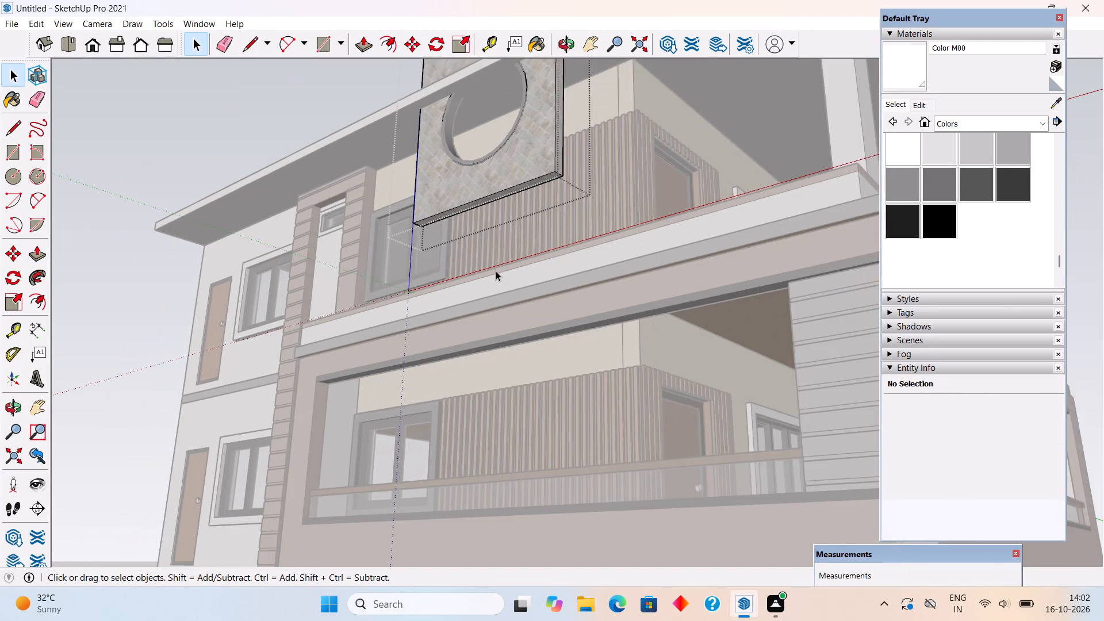
left_click(210, 109)
middle_click_drag(622, 275, 607, 411)
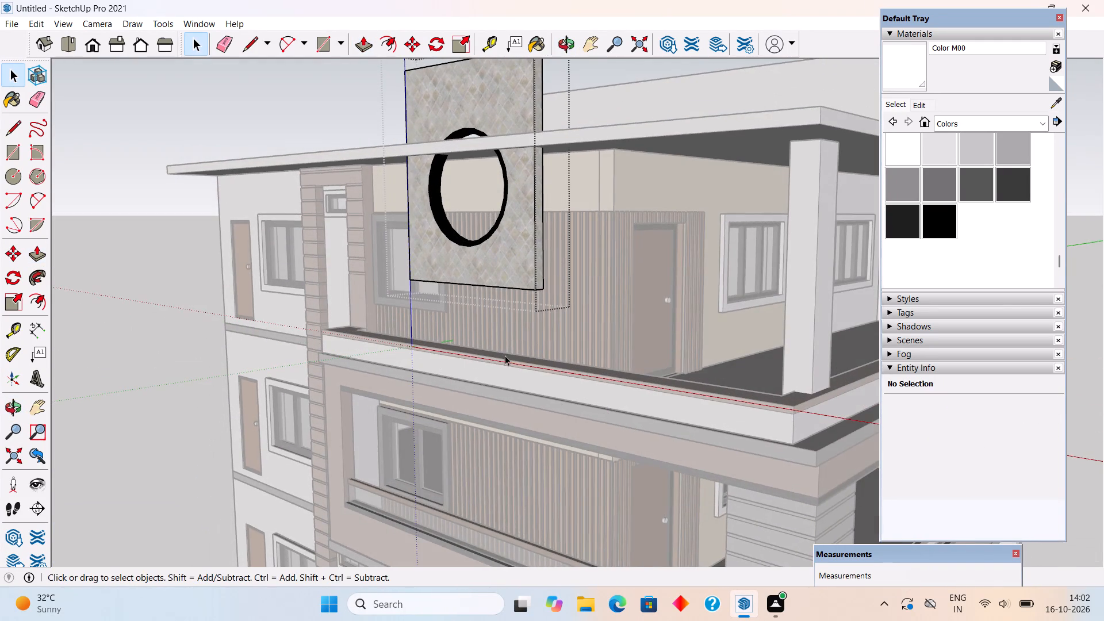
scroll(505, 355, "up", 5)
left_click(79, 256)
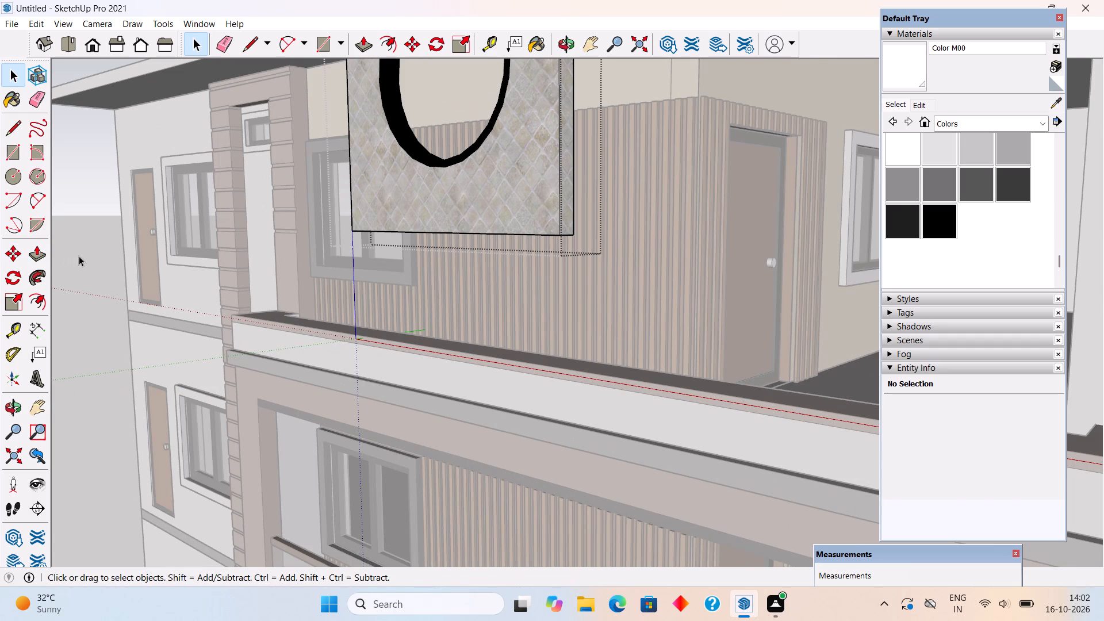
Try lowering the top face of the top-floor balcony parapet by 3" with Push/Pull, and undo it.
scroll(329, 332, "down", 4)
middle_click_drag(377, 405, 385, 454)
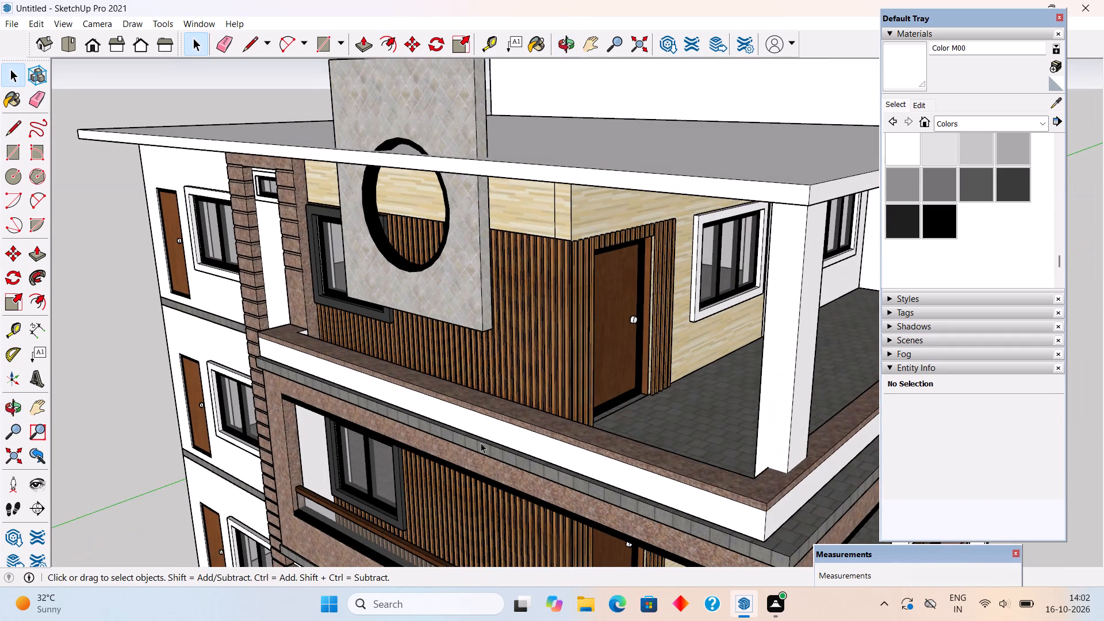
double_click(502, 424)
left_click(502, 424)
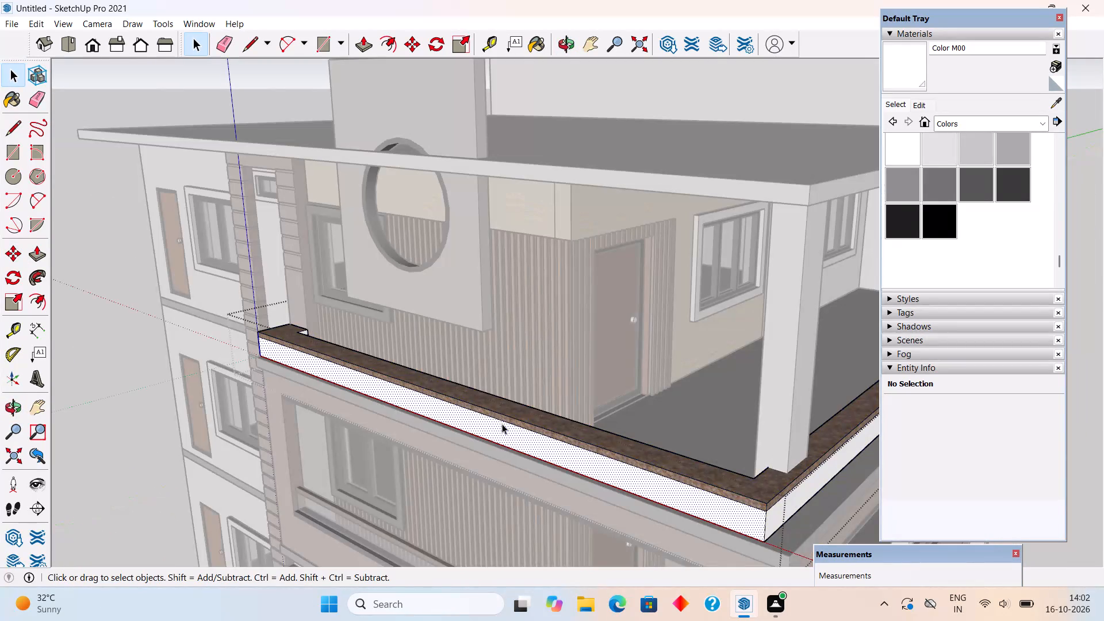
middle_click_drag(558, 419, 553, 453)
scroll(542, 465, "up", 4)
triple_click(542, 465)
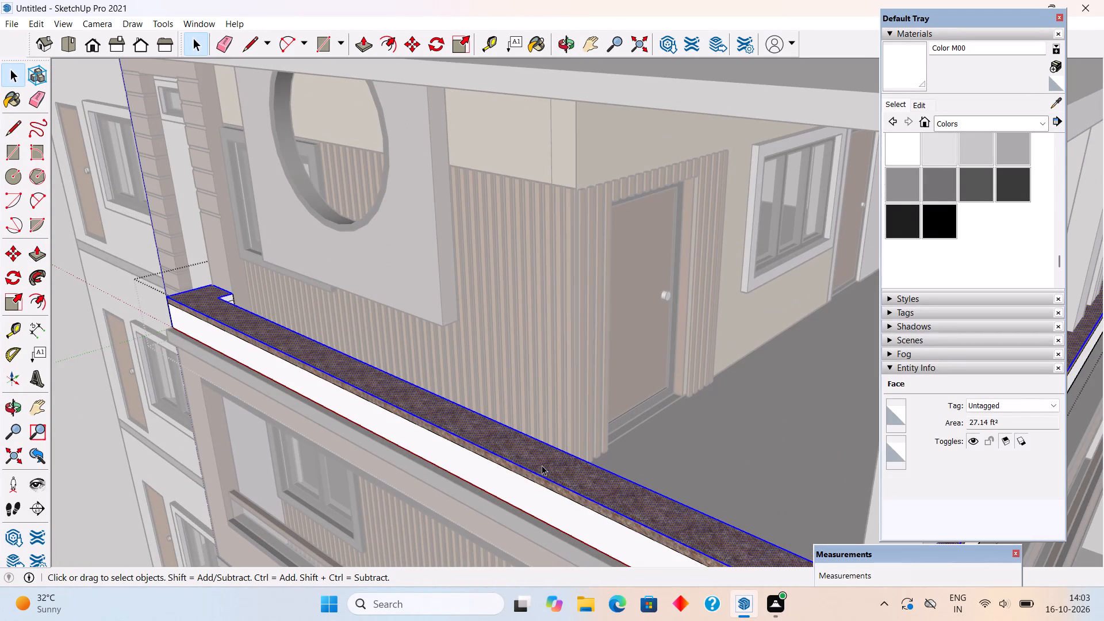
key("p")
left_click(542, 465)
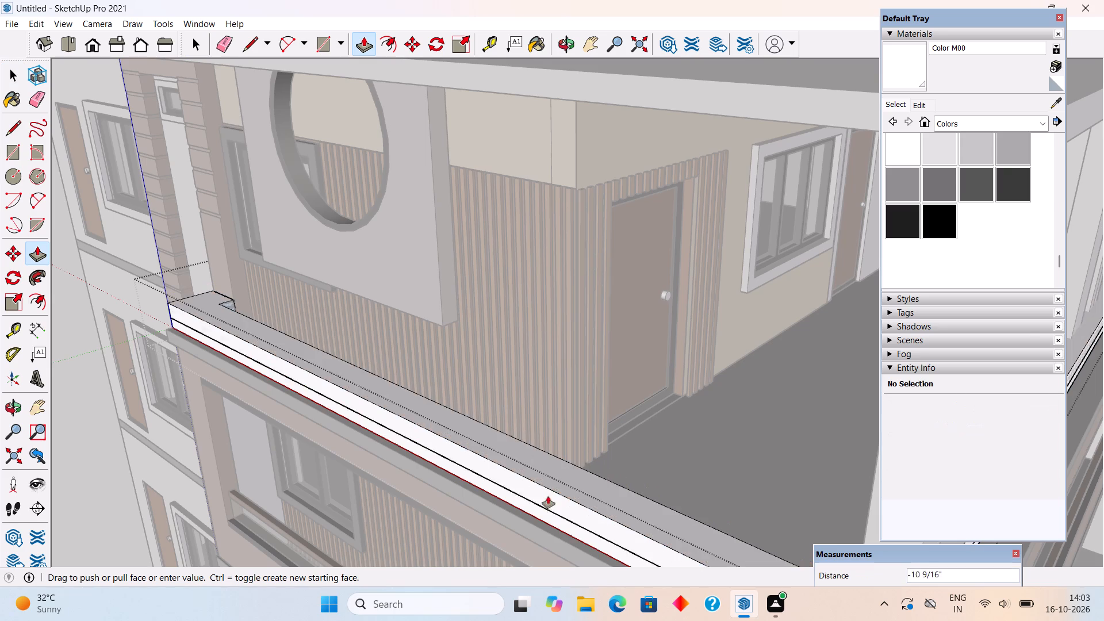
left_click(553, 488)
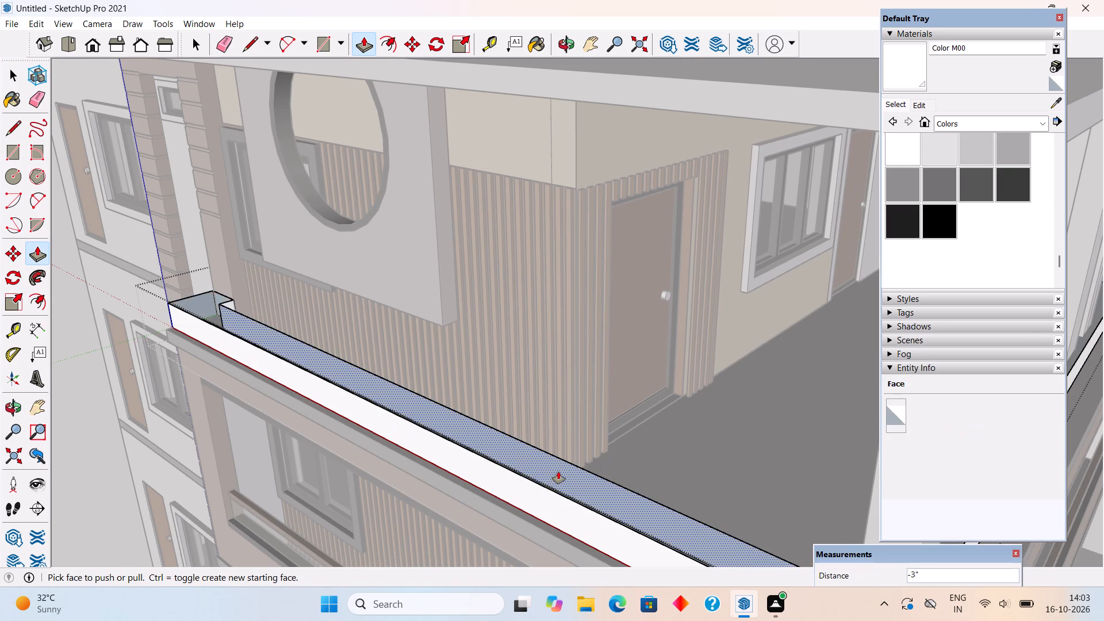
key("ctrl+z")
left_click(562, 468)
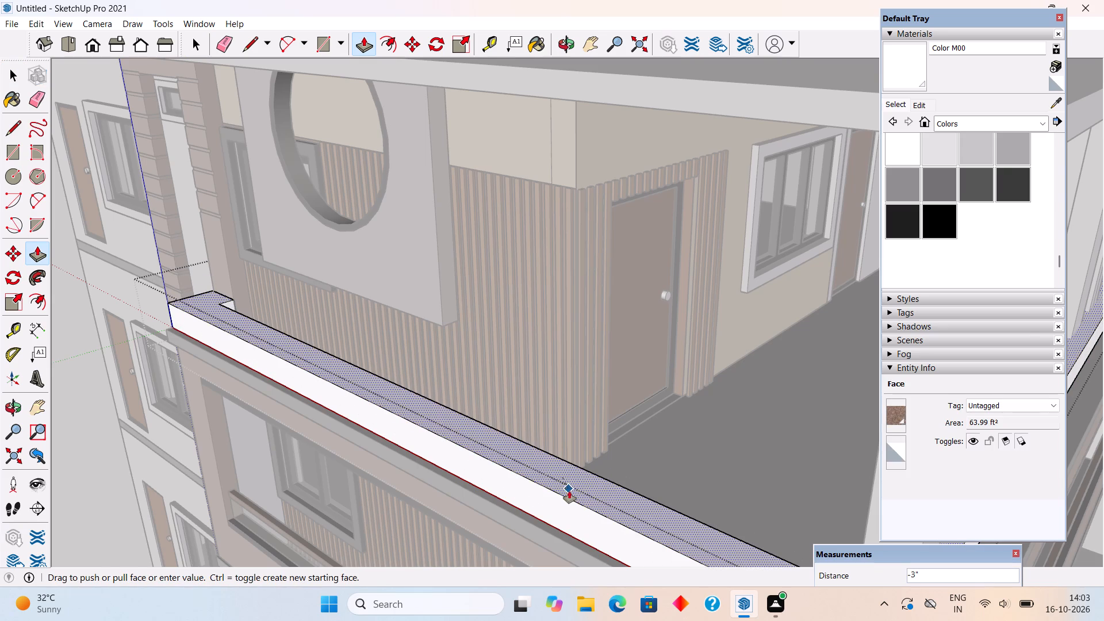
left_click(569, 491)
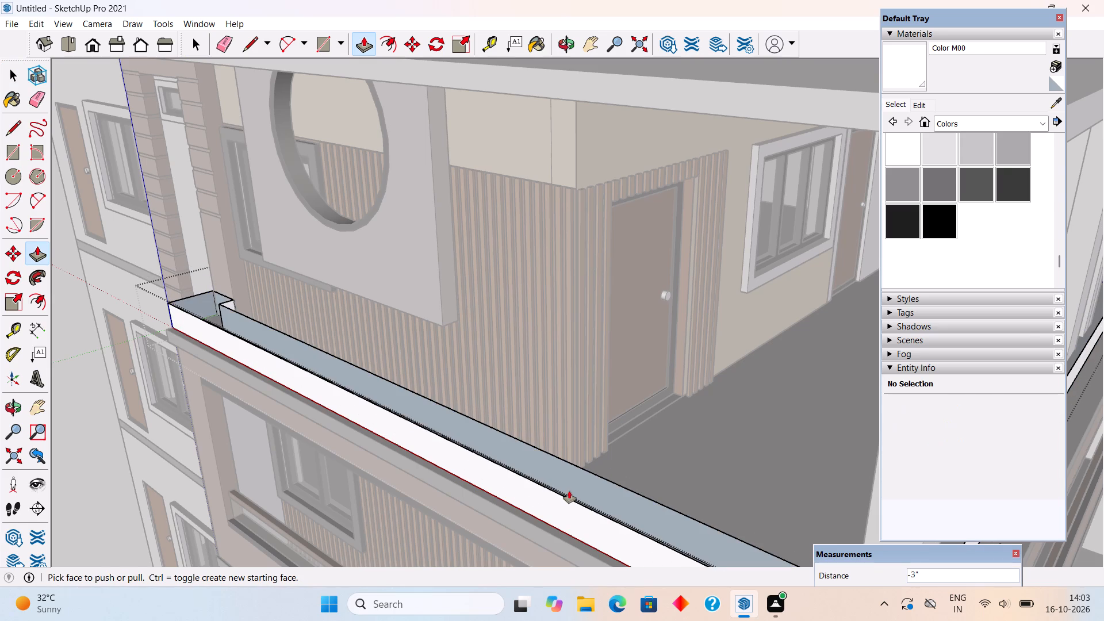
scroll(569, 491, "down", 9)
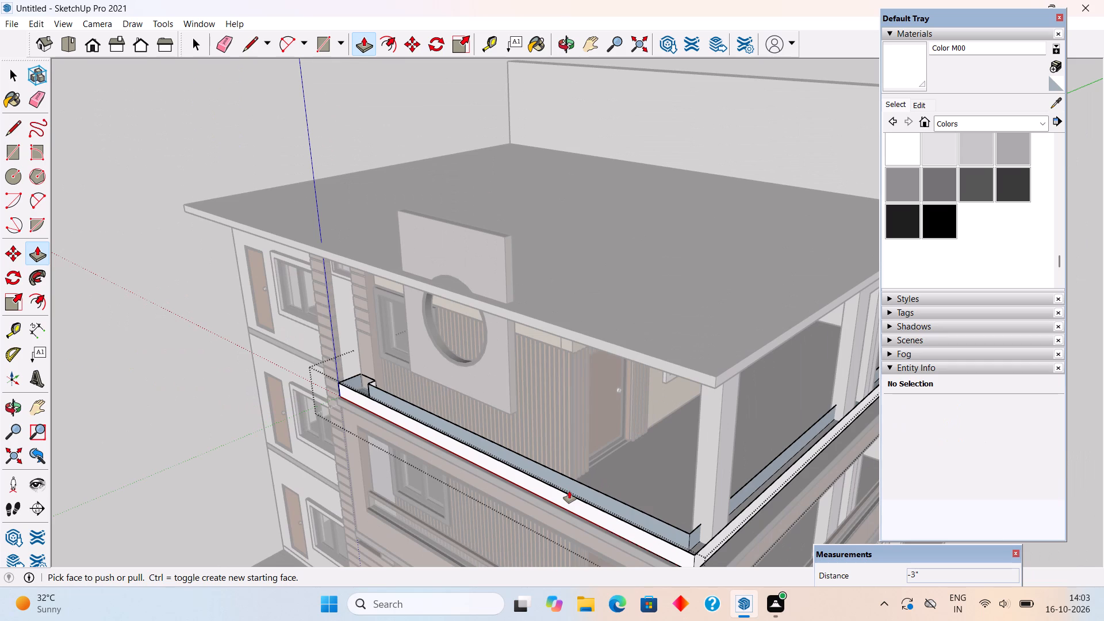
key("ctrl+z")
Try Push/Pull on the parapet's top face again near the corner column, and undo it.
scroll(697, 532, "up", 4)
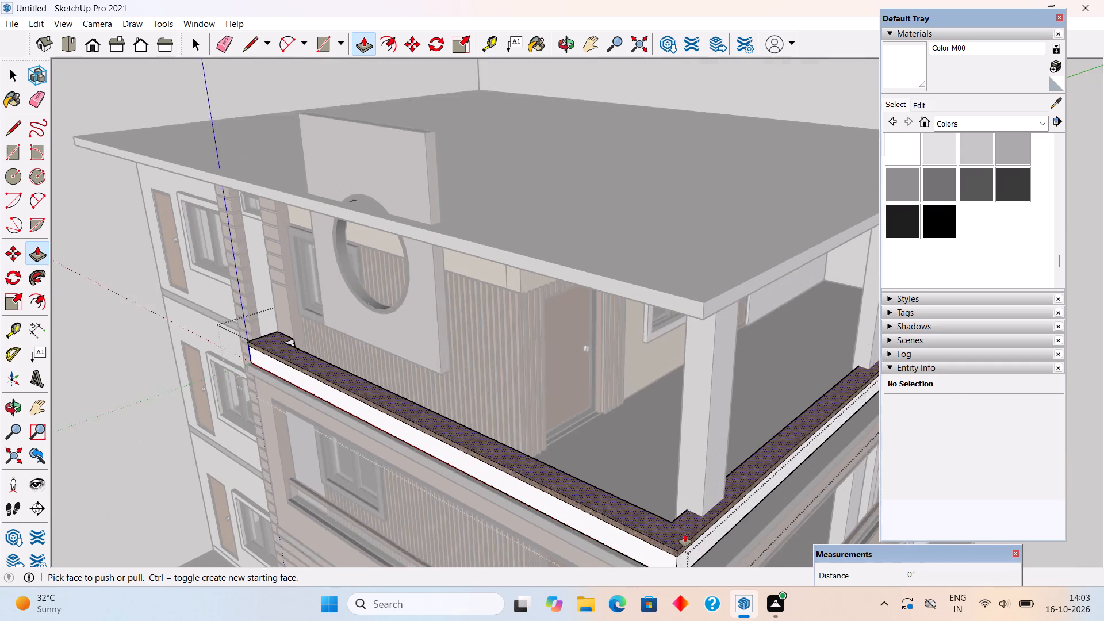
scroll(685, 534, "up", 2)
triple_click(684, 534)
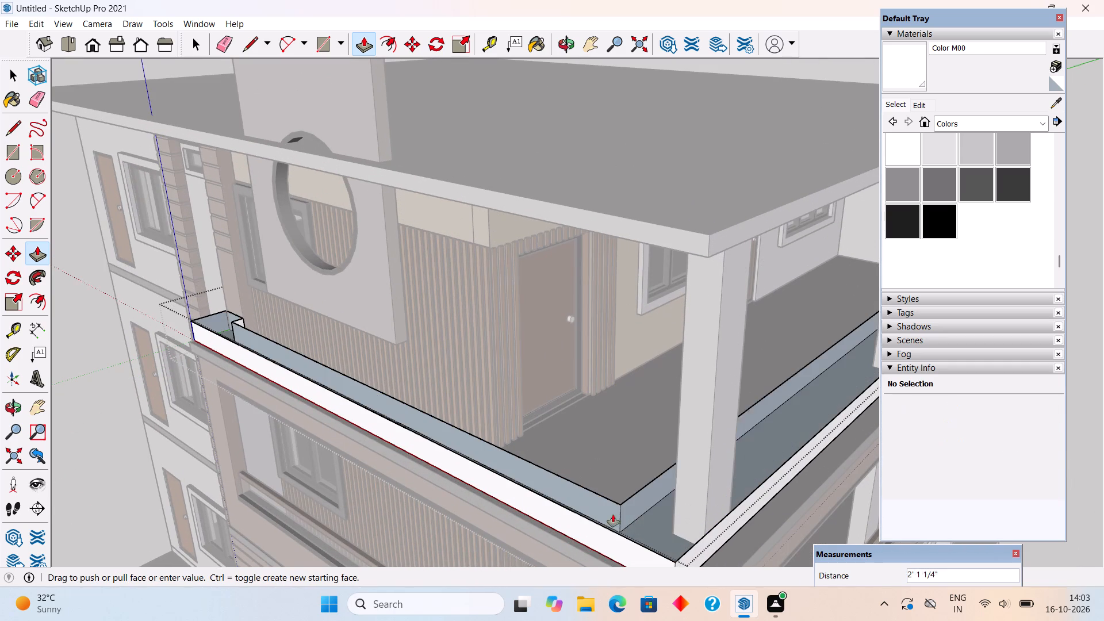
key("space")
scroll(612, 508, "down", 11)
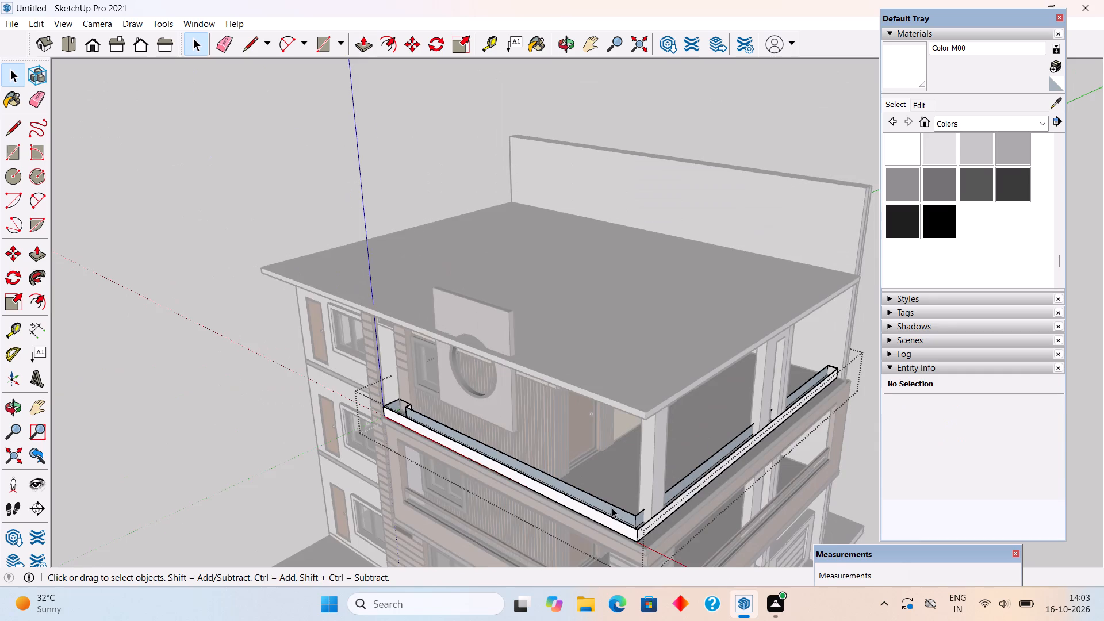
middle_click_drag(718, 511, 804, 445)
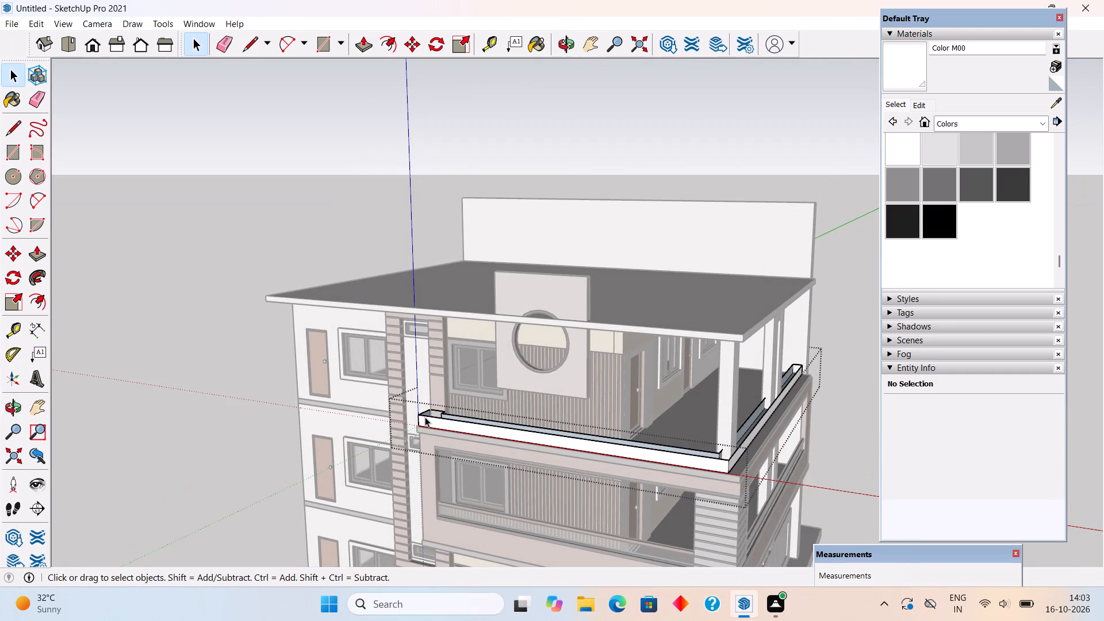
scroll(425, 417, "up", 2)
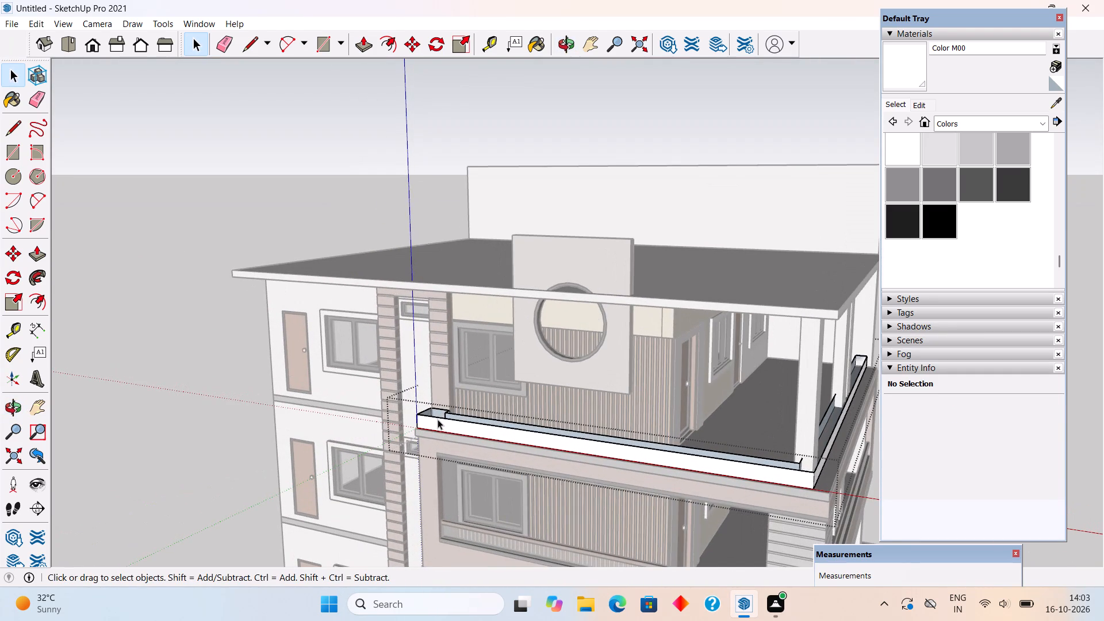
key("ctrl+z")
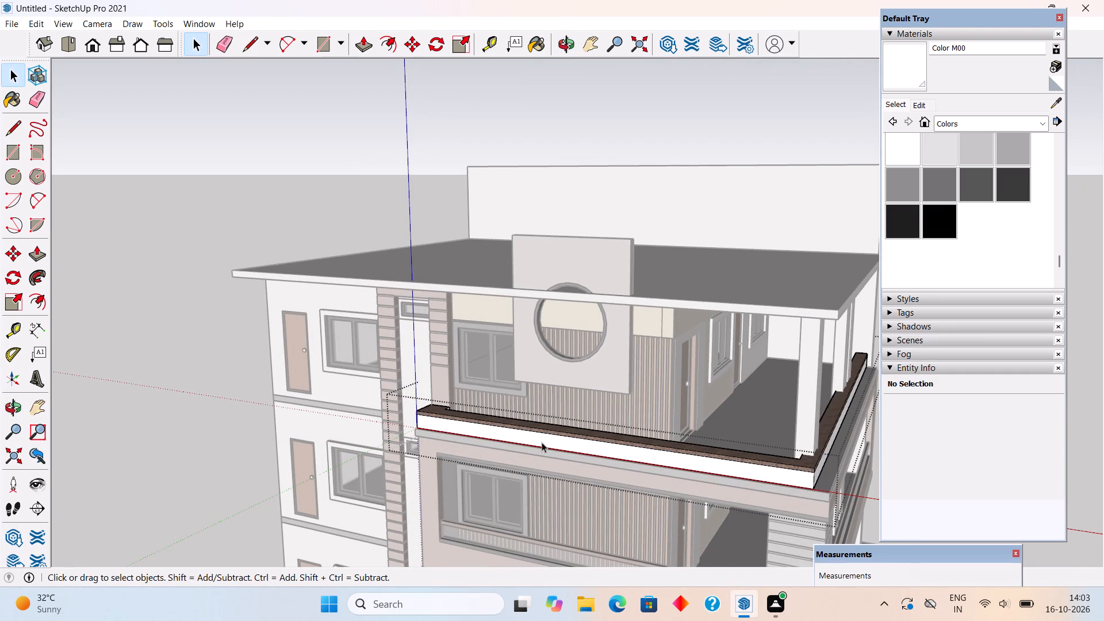
Exit editing of the top-floor balcony parapet group.
key("s")
middle_click_drag(673, 416, 522, 447)
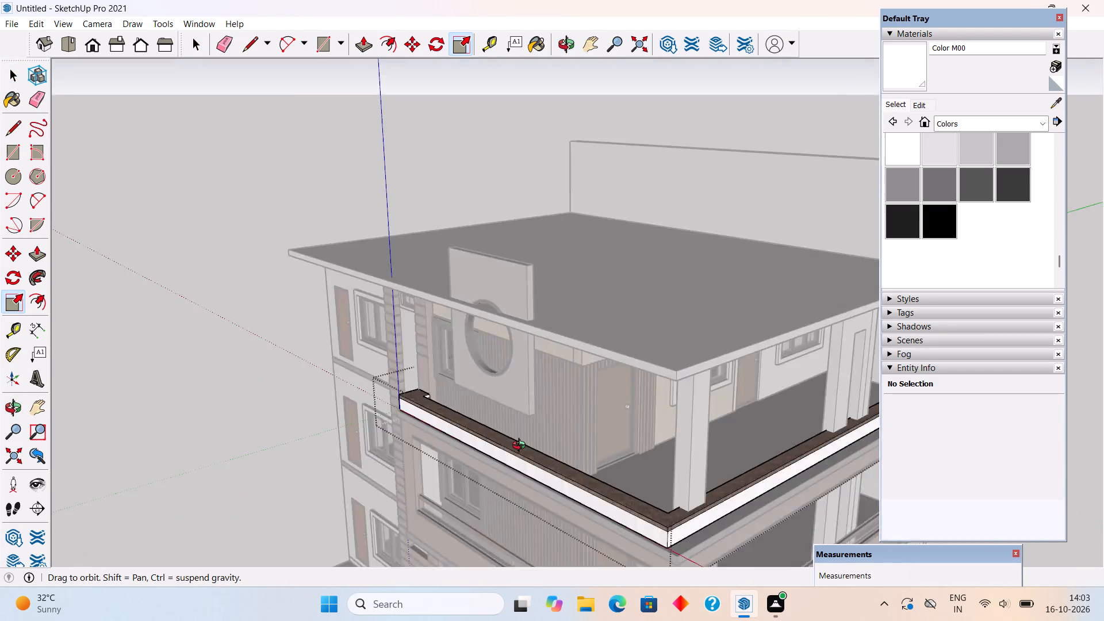
middle_click_drag(522, 447, 364, 439)
scroll(364, 439, "down", 3)
key("space")
left_click(365, 450)
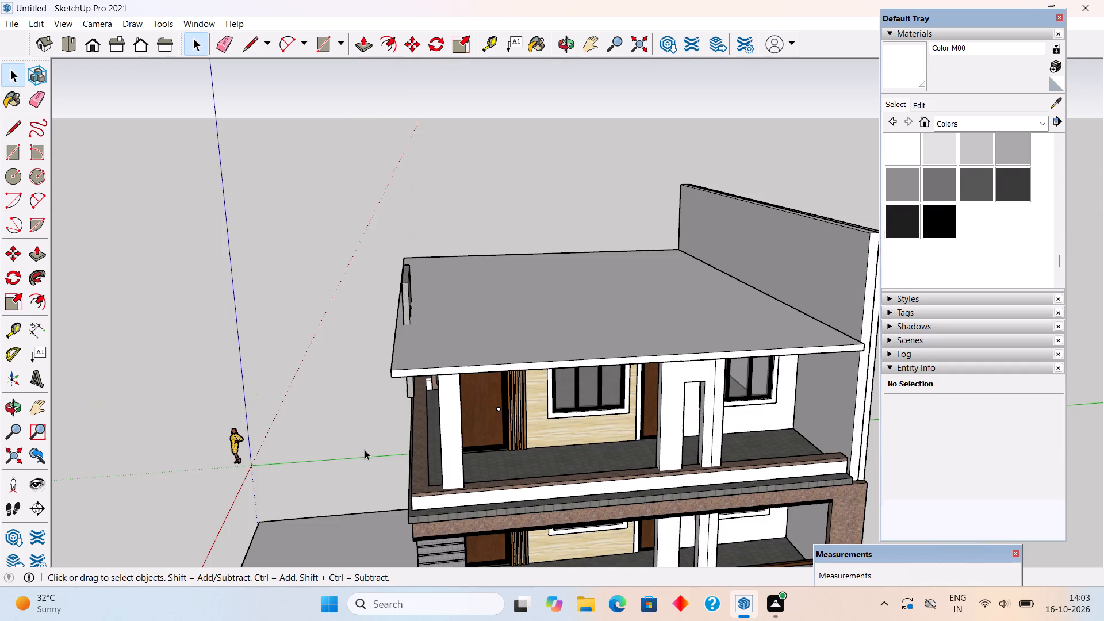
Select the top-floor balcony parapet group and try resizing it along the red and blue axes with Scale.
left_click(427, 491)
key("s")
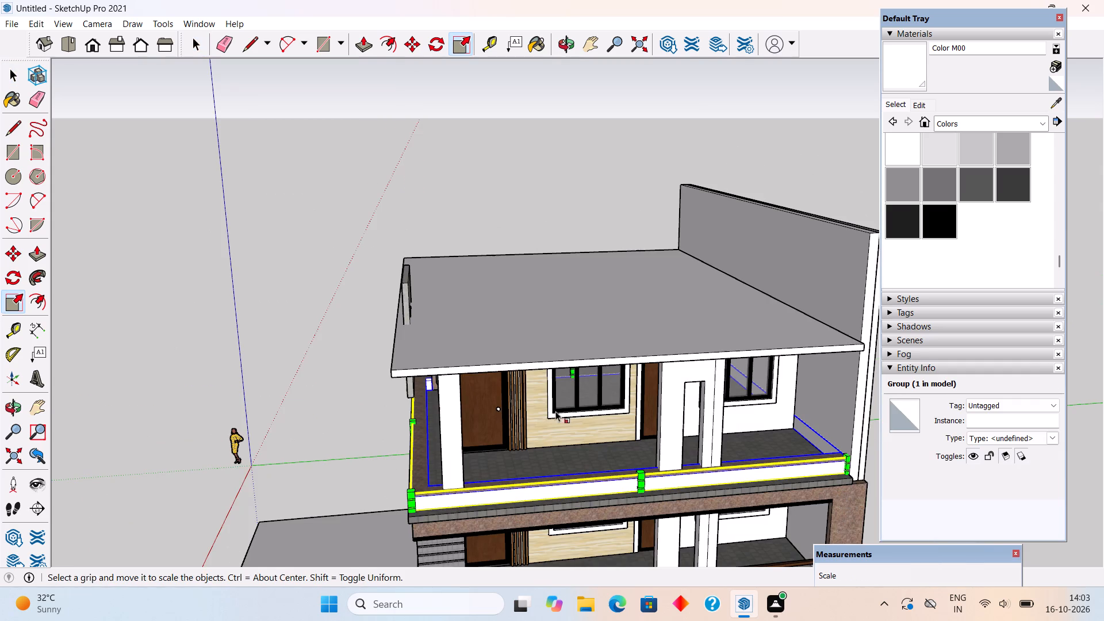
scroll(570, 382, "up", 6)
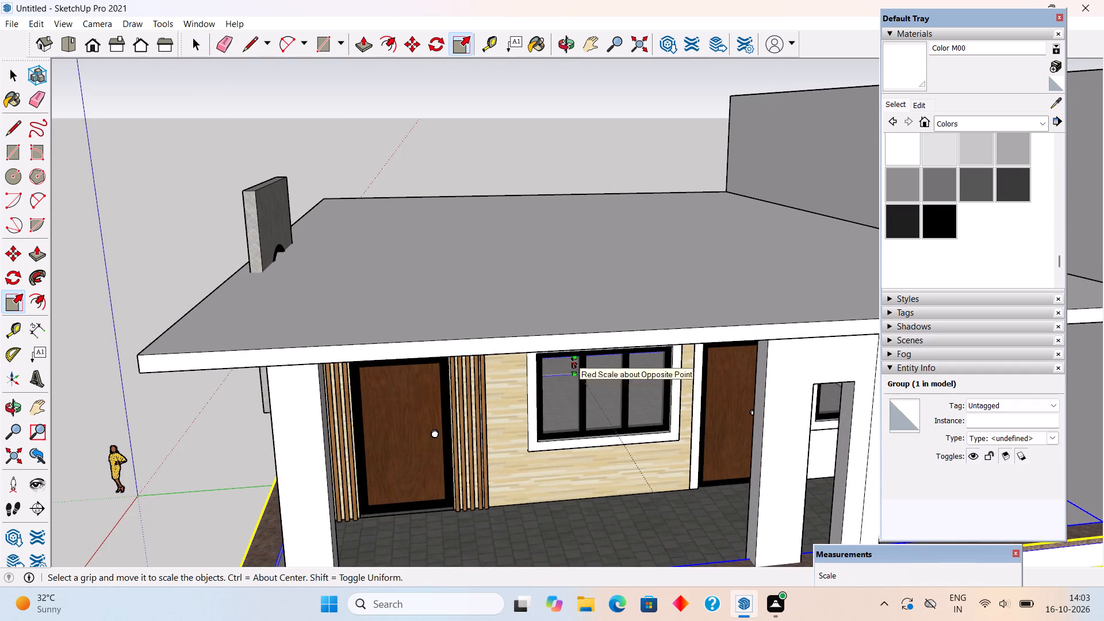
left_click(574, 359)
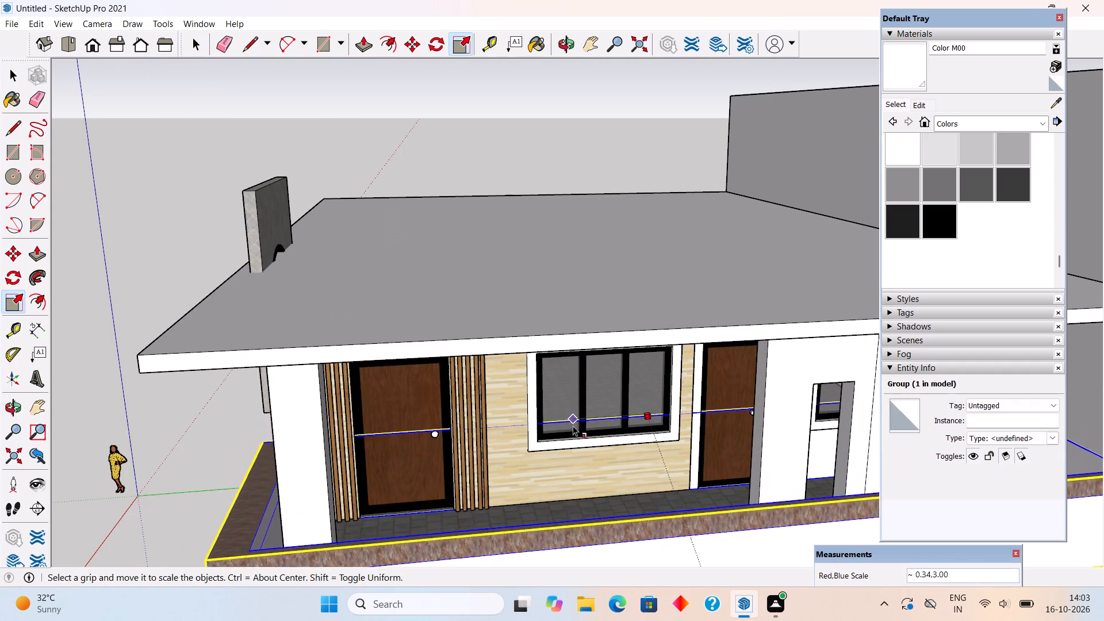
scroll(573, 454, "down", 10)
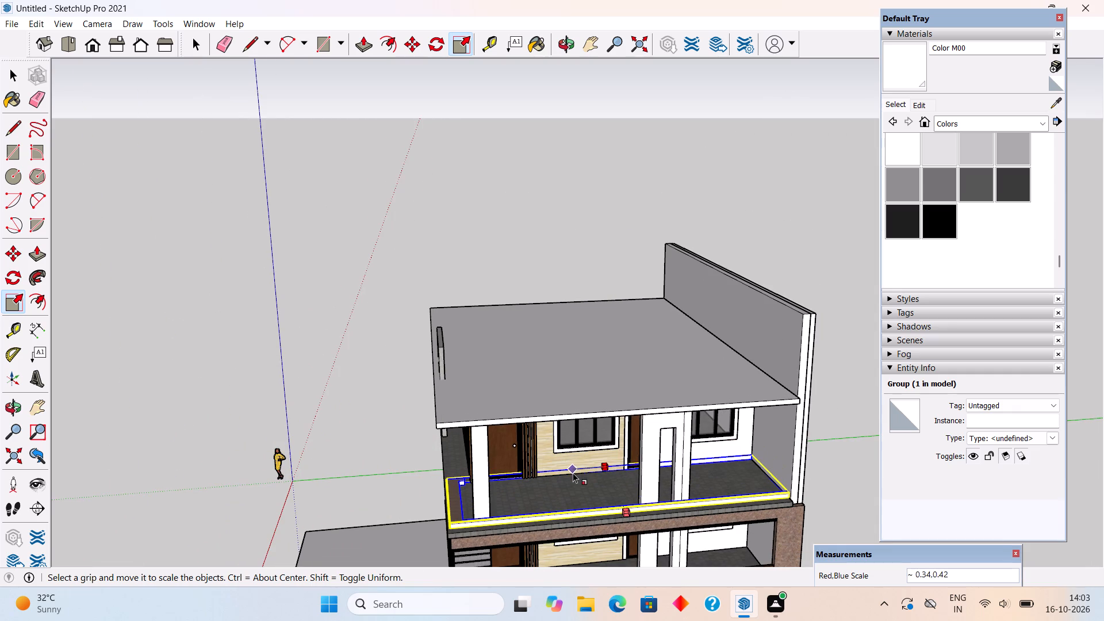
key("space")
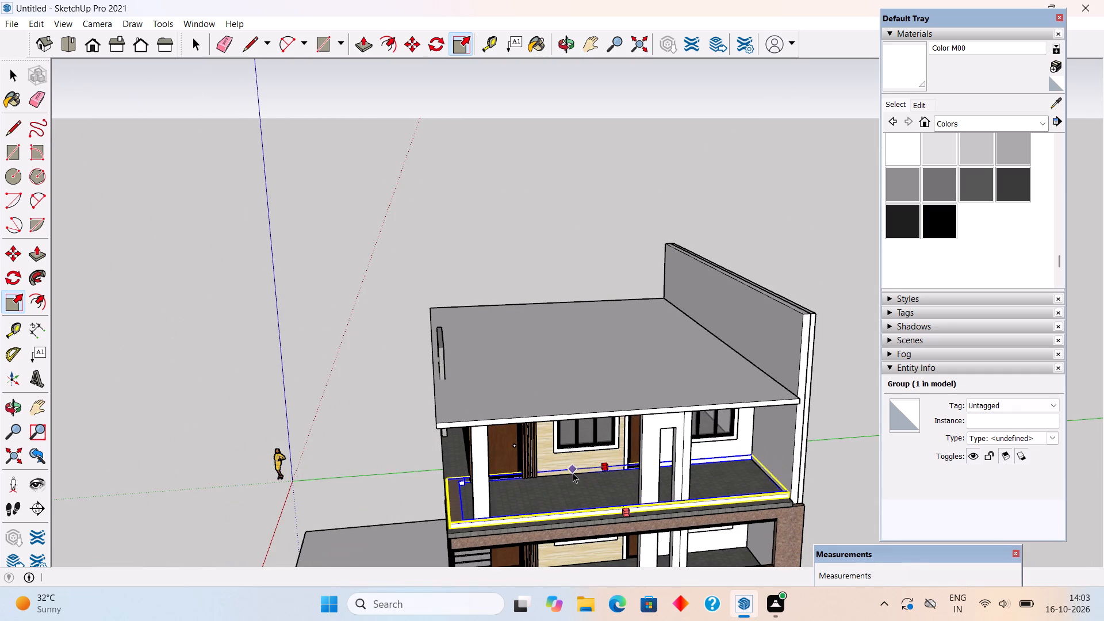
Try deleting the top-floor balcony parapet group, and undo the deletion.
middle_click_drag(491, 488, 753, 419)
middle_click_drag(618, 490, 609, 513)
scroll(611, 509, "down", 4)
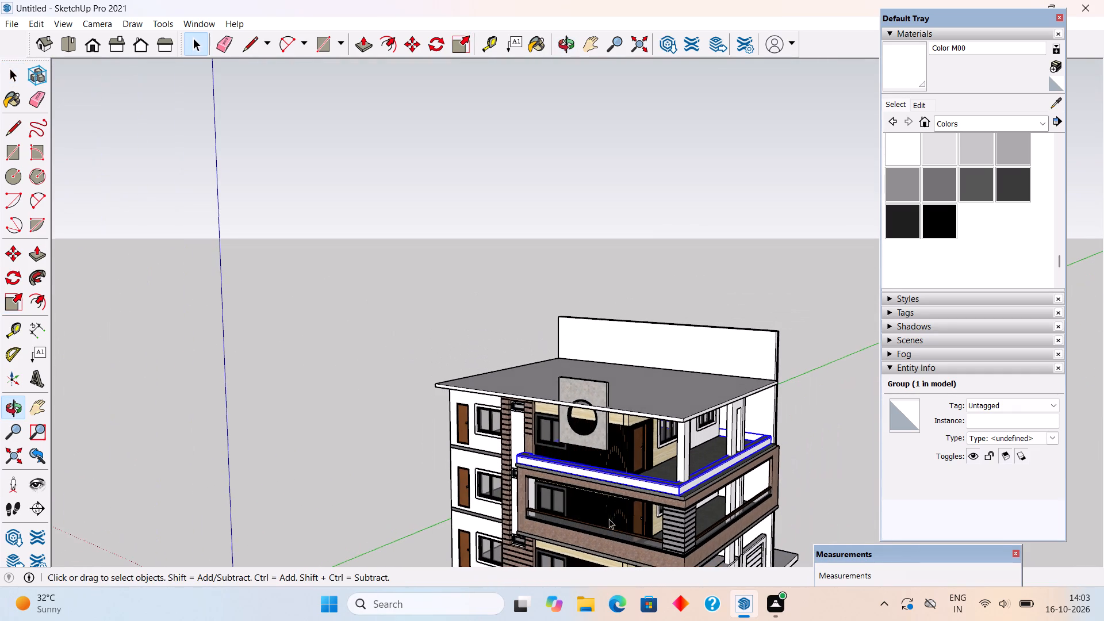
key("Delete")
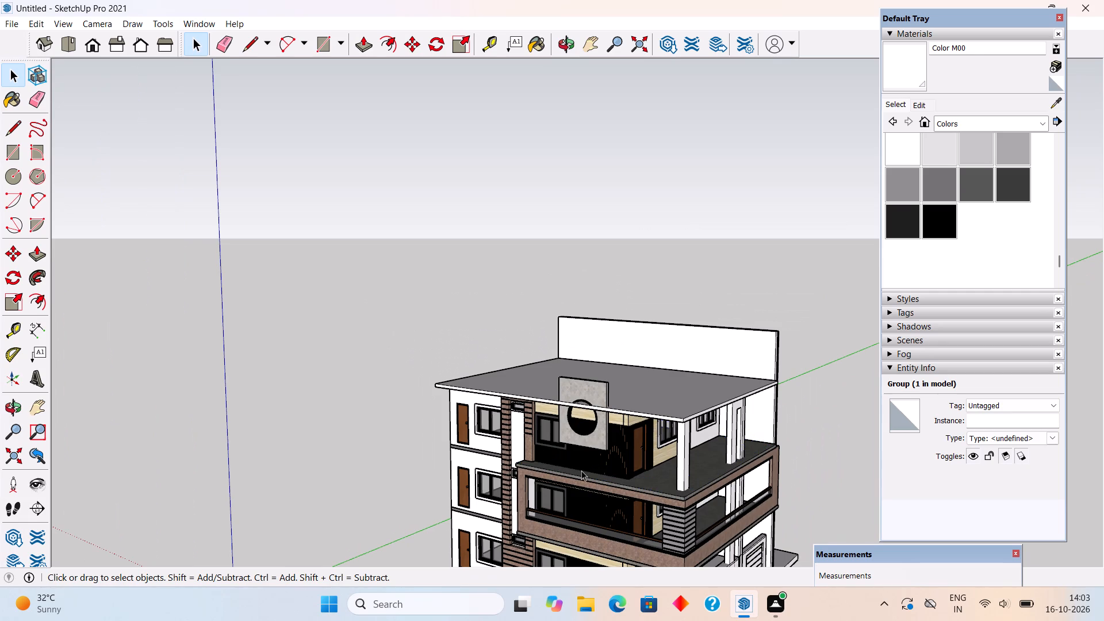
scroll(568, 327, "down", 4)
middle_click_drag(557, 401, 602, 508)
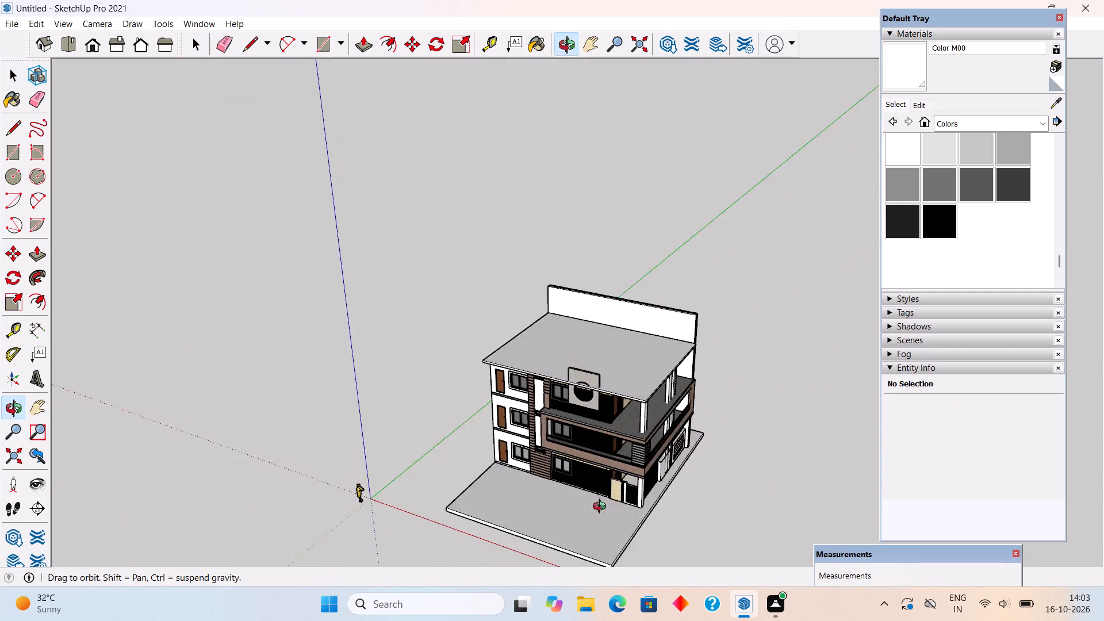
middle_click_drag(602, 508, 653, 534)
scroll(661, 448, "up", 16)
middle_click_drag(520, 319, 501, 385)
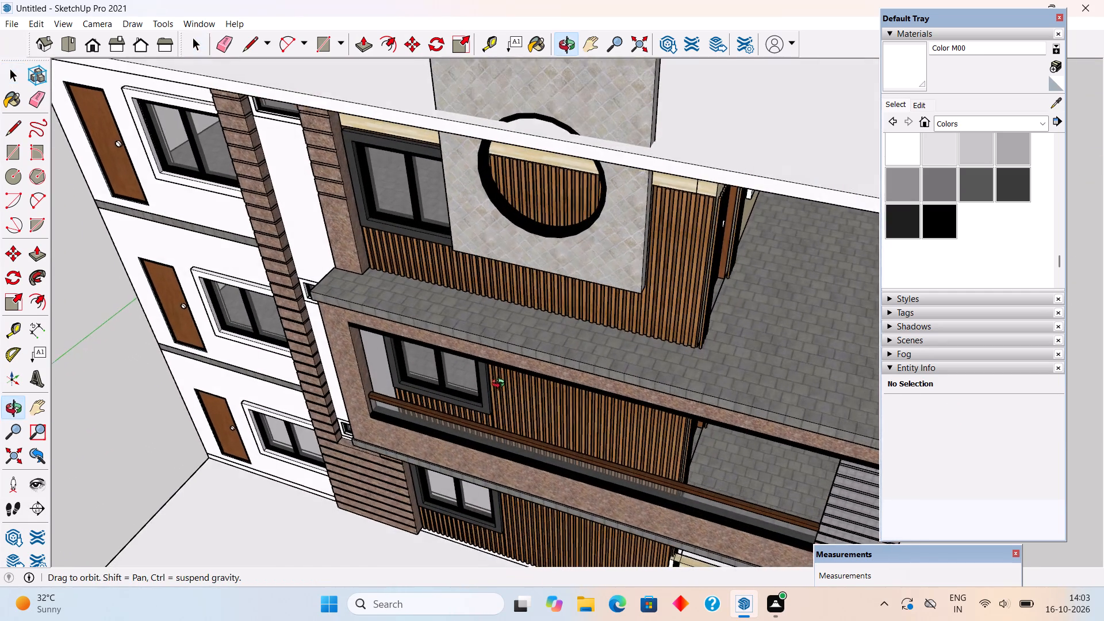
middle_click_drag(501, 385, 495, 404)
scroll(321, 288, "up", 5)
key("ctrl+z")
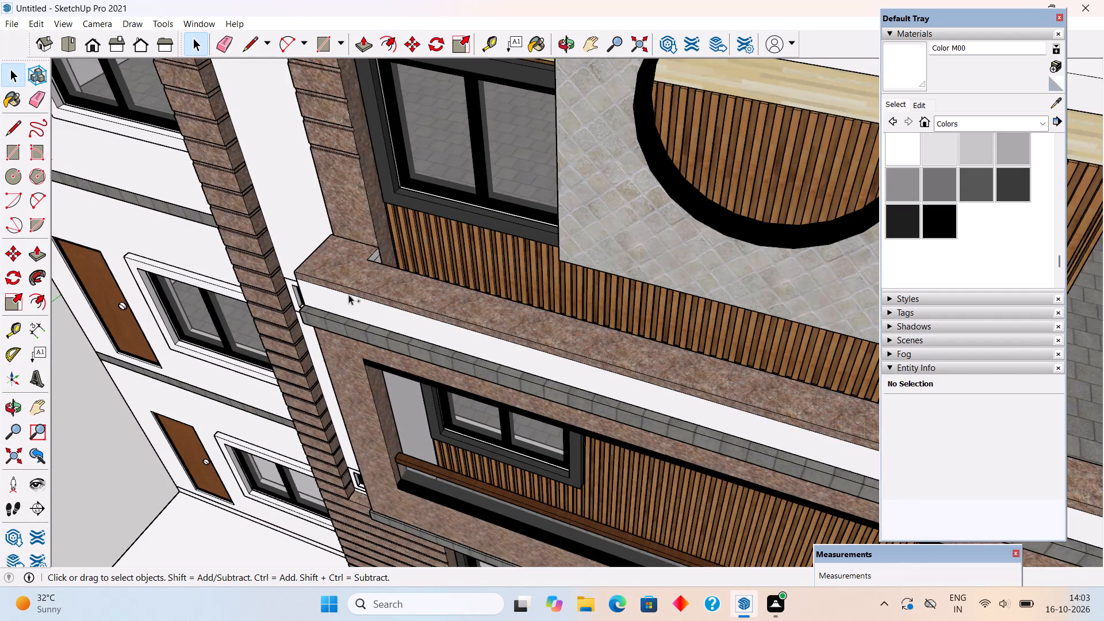
Place Tape Measure guides along the parapet's outer bottom edges, on the circular-panel side and on the door side of the balcony.
scroll(353, 314, "up", 3)
left_click(372, 299)
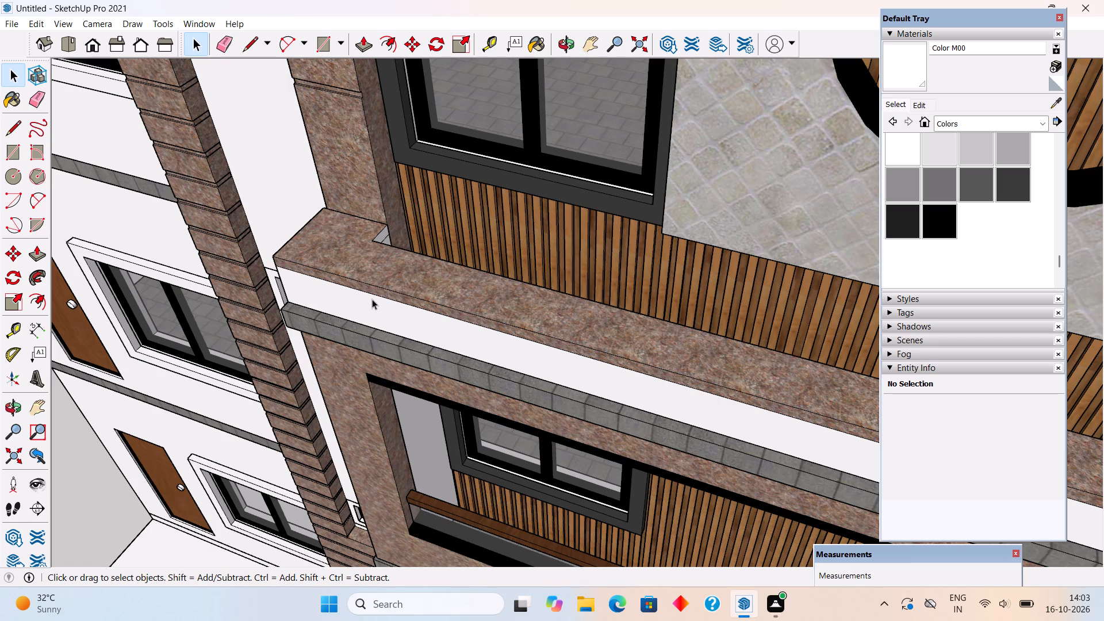
scroll(386, 321, "up", 5)
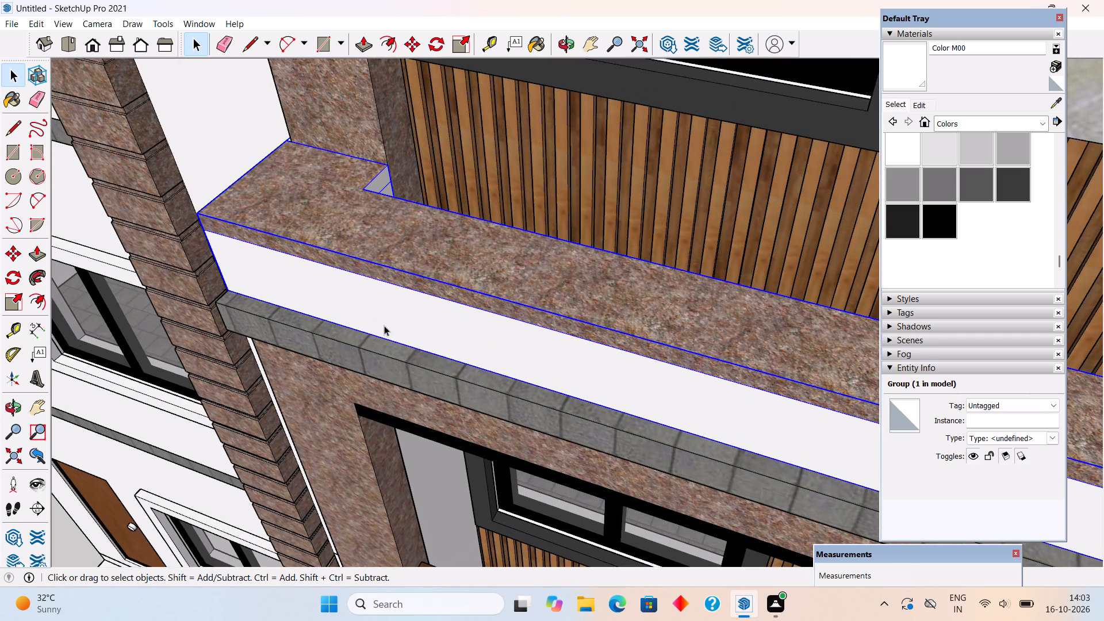
key("t")
double_click(386, 343)
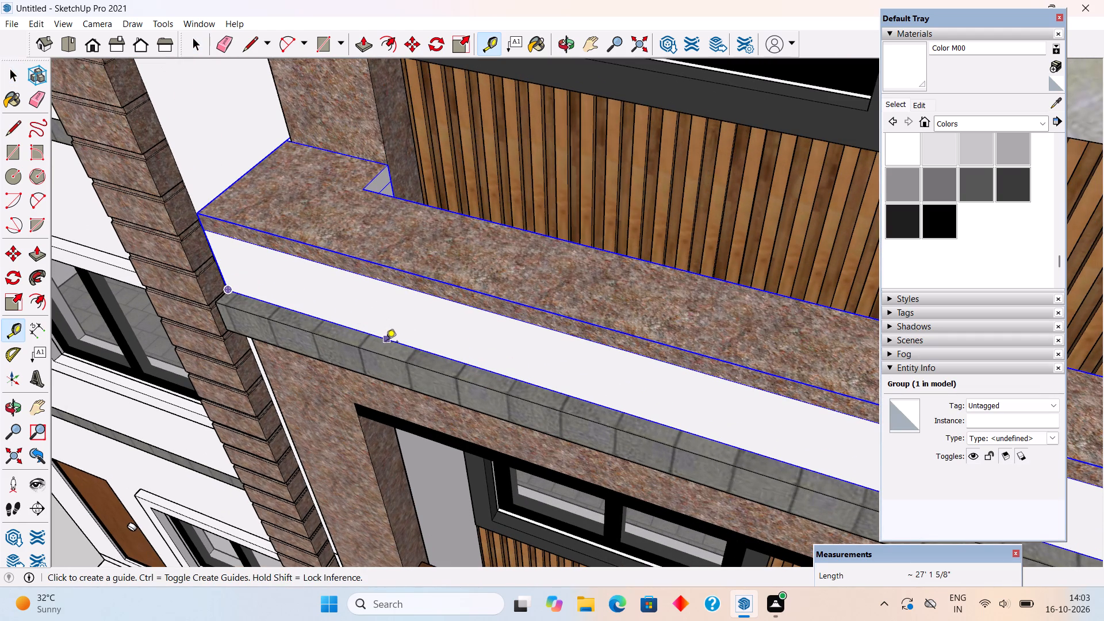
scroll(415, 329, "down", 3)
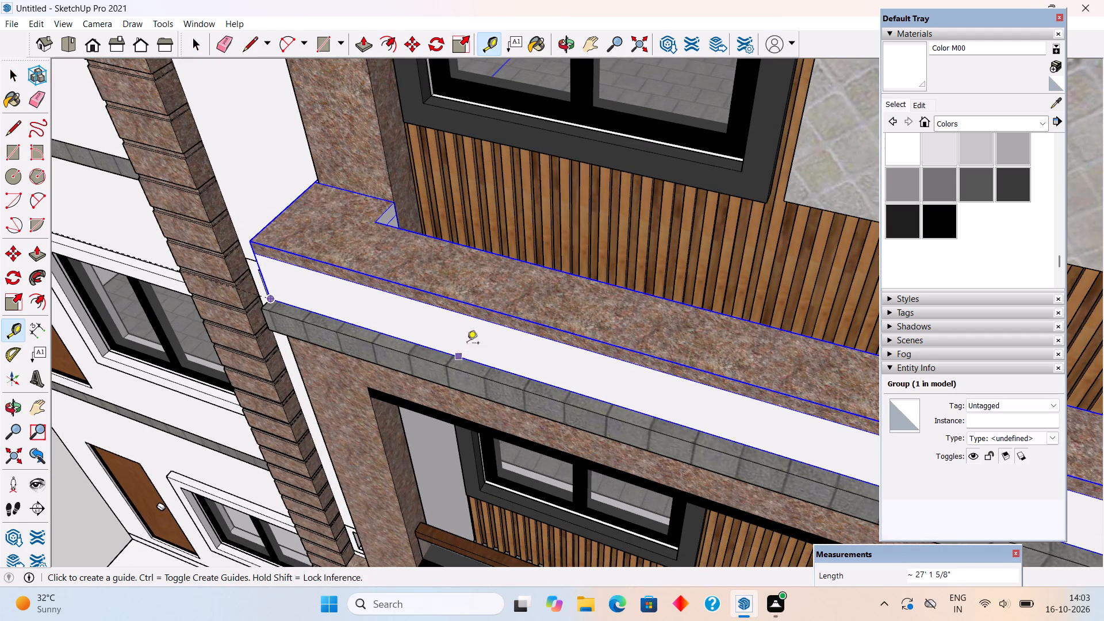
middle_click_drag(483, 354, 197, 265)
scroll(197, 272, "down", 8)
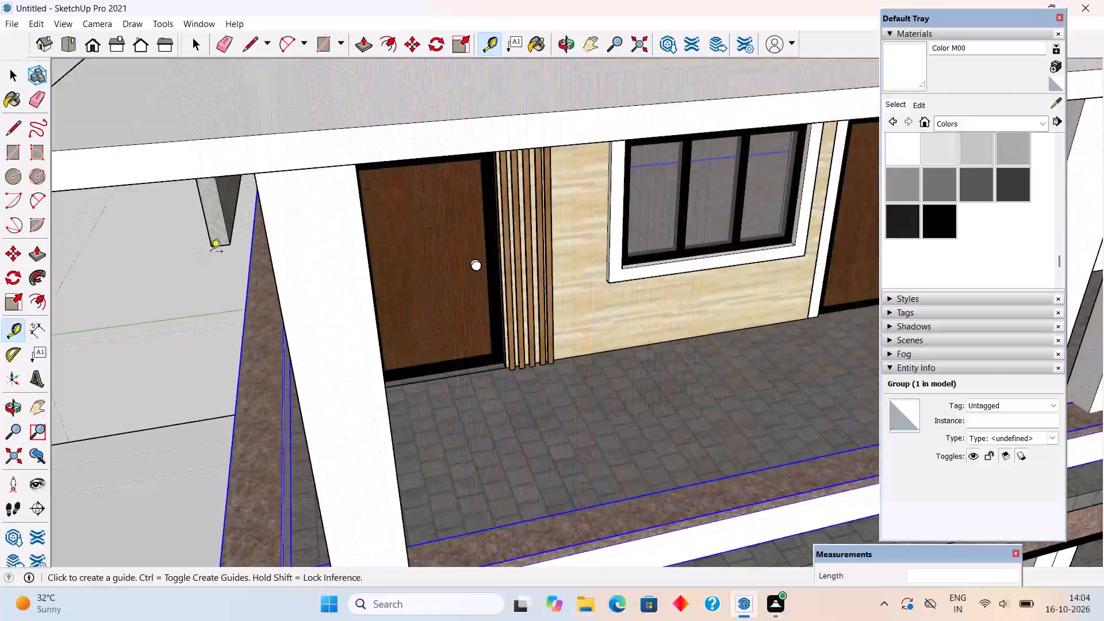
scroll(294, 359, "down", 1)
scroll(352, 531, "up", 5)
double_click(368, 477)
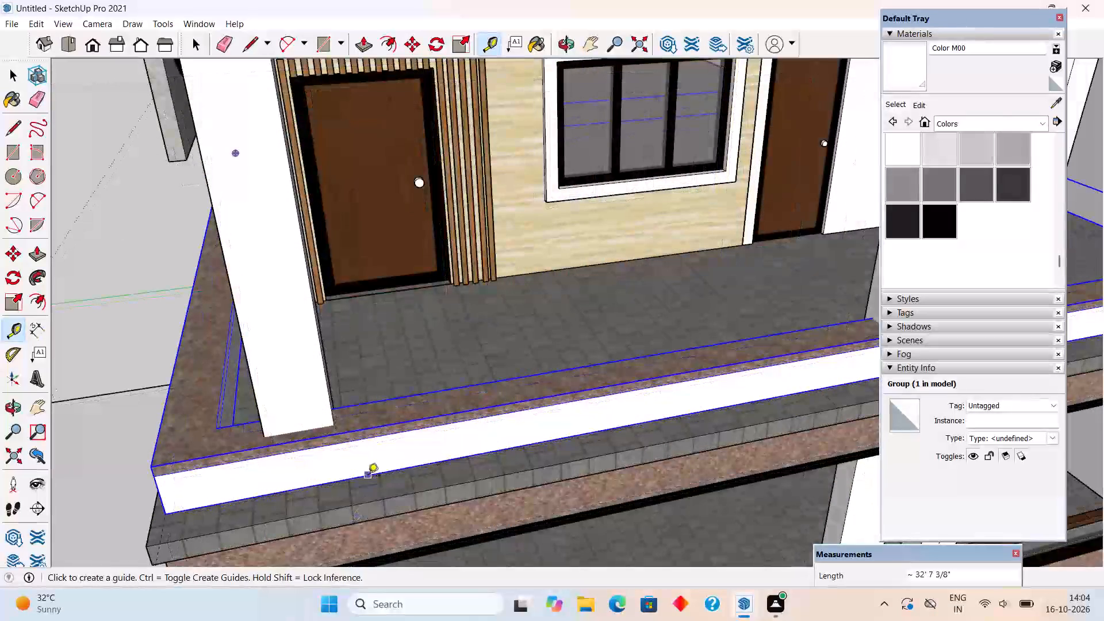
Place Tape Measure guides along the parapet's inner bottom edges on both the circular-panel side and the door side of the balcony.
middle_click_drag(398, 408, 439, 400)
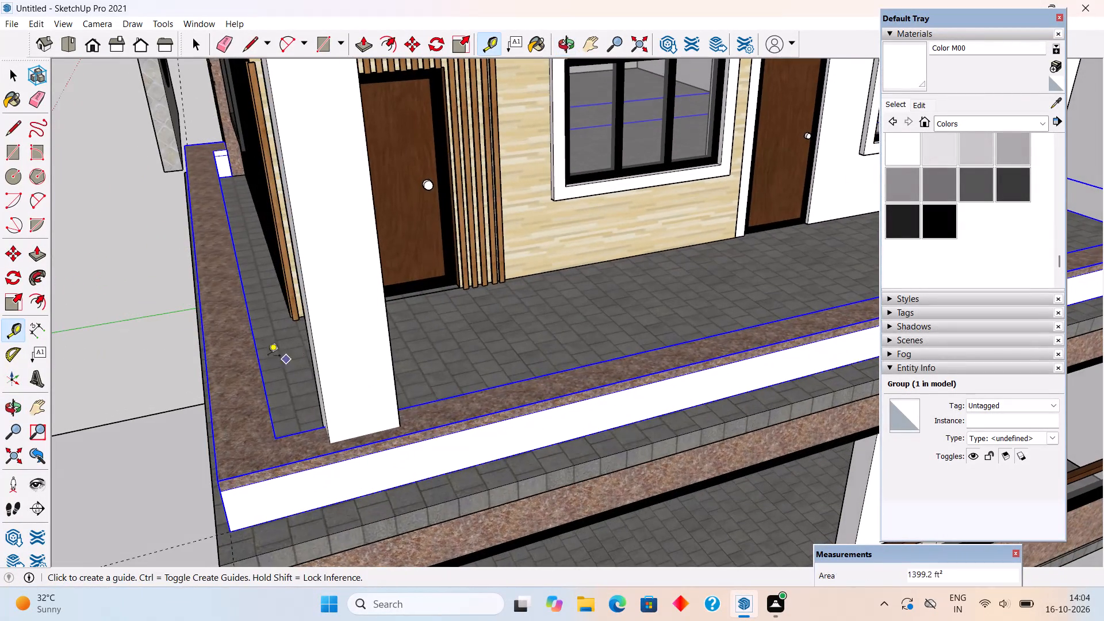
middle_click_drag(250, 355, 218, 381)
scroll(221, 396, "up", 4)
scroll(224, 449, "up", 5)
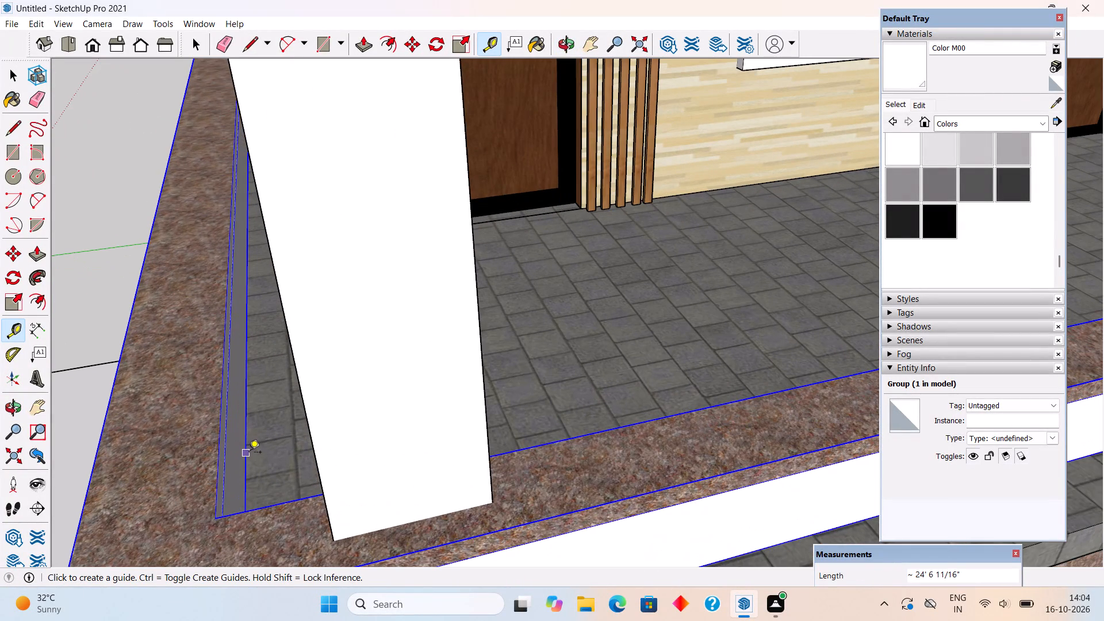
double_click(249, 454)
scroll(260, 470, "down", 1)
middle_click_drag(328, 492, 792, 472)
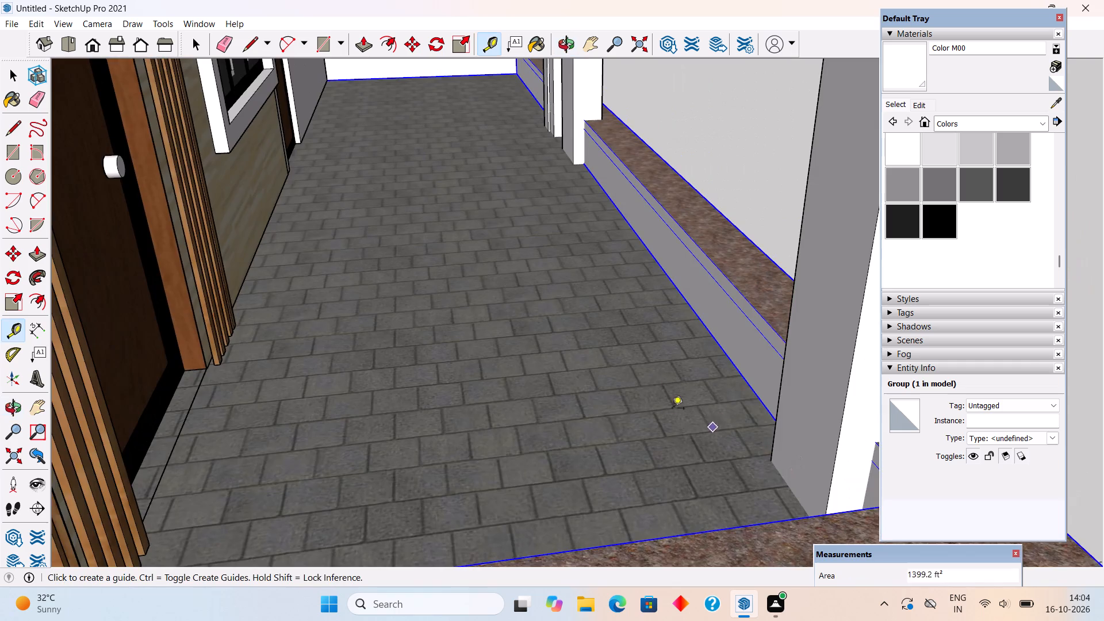
scroll(673, 359, "up", 4)
double_click(743, 346)
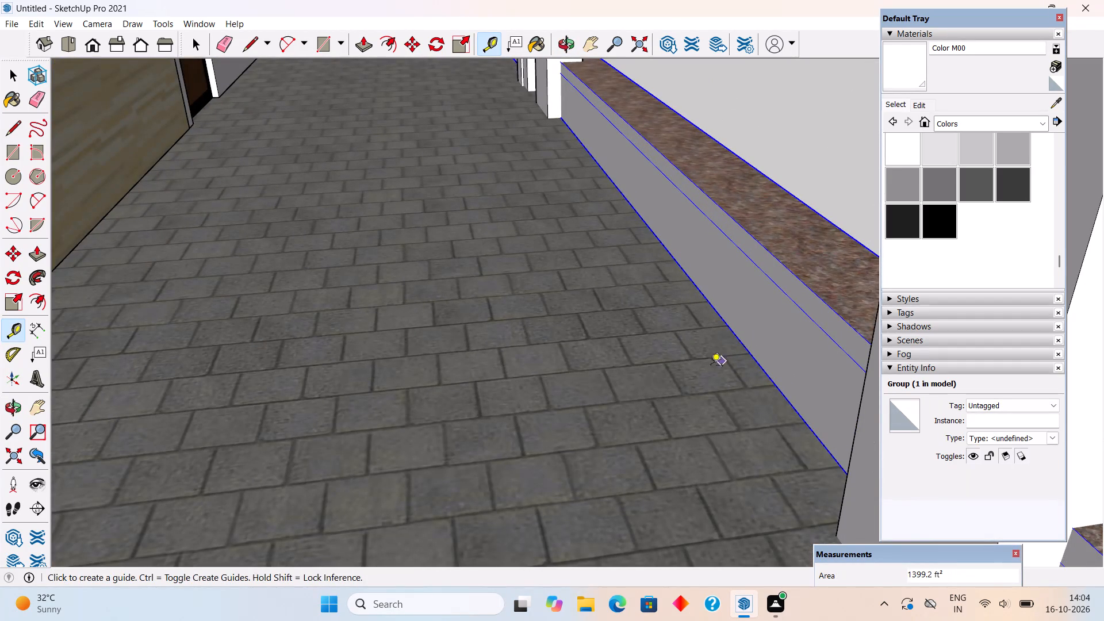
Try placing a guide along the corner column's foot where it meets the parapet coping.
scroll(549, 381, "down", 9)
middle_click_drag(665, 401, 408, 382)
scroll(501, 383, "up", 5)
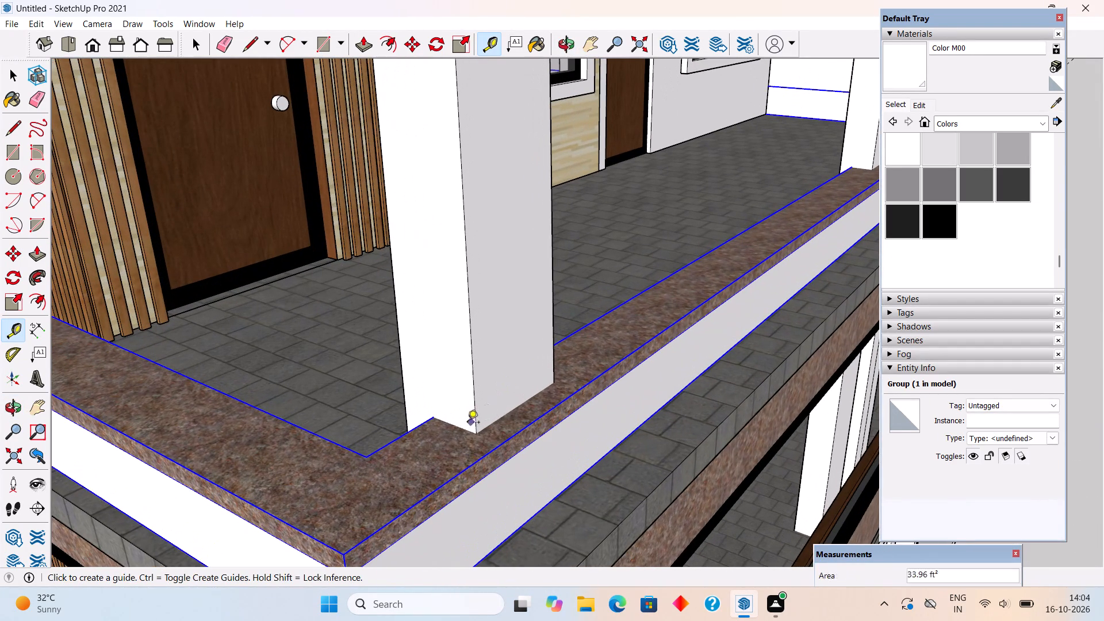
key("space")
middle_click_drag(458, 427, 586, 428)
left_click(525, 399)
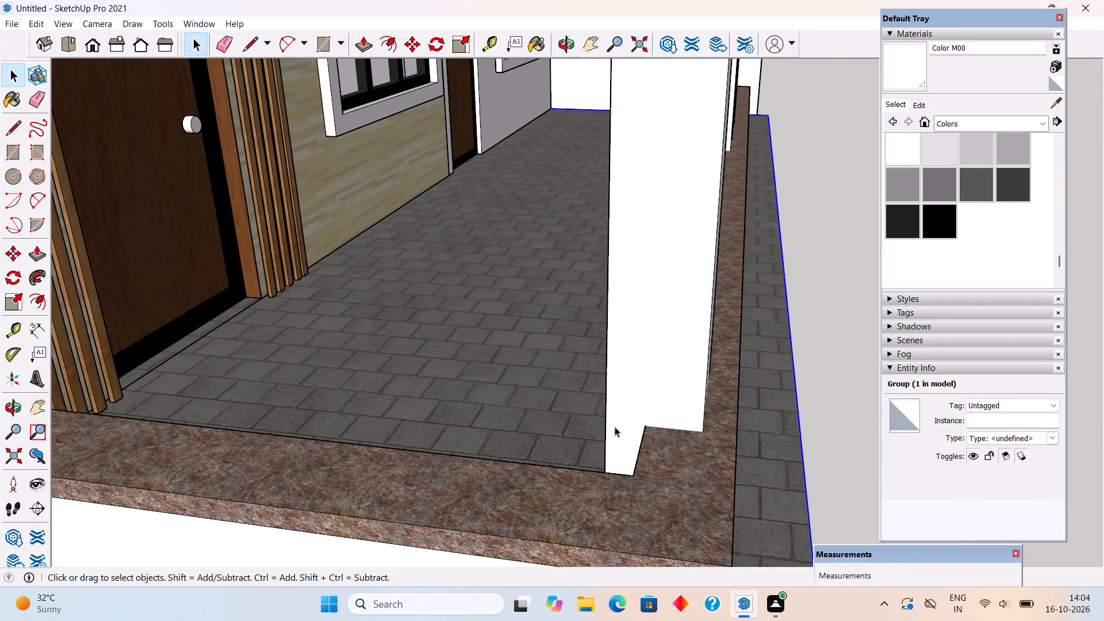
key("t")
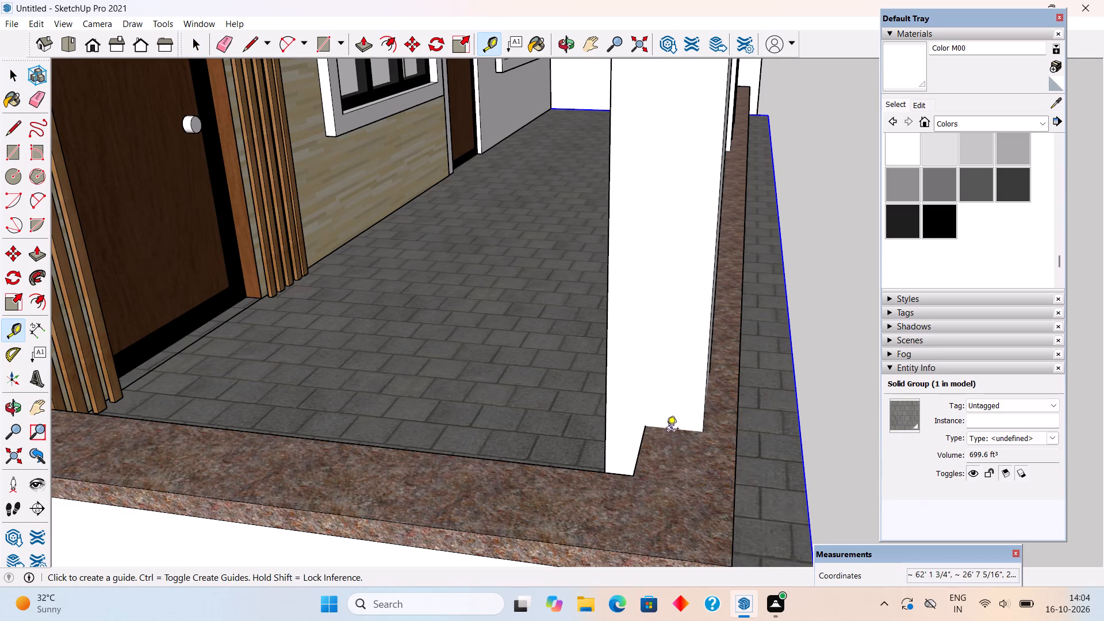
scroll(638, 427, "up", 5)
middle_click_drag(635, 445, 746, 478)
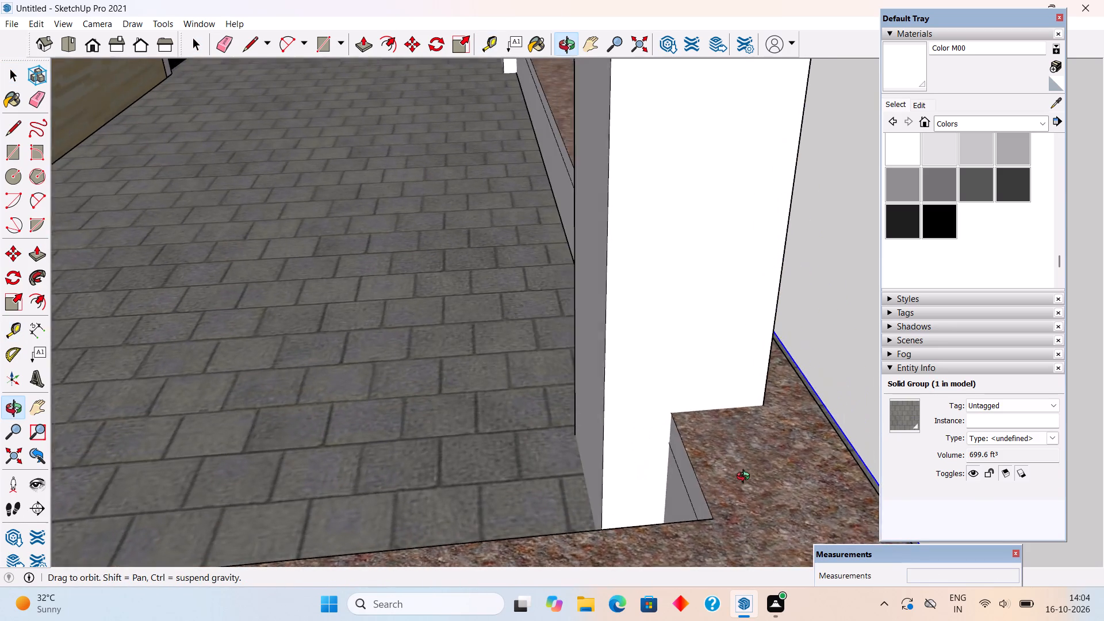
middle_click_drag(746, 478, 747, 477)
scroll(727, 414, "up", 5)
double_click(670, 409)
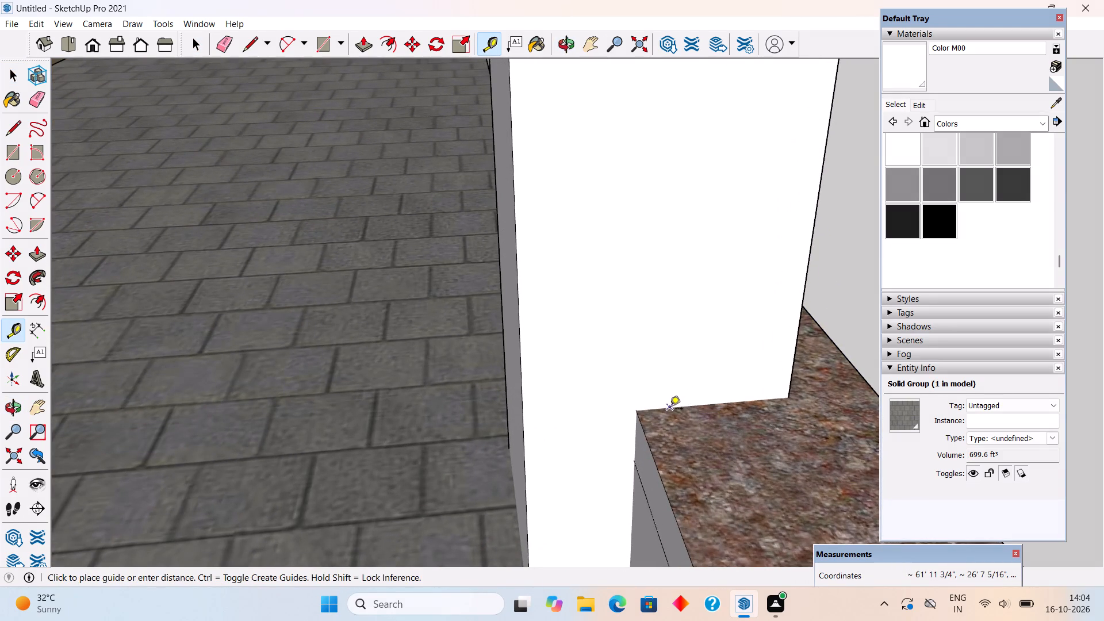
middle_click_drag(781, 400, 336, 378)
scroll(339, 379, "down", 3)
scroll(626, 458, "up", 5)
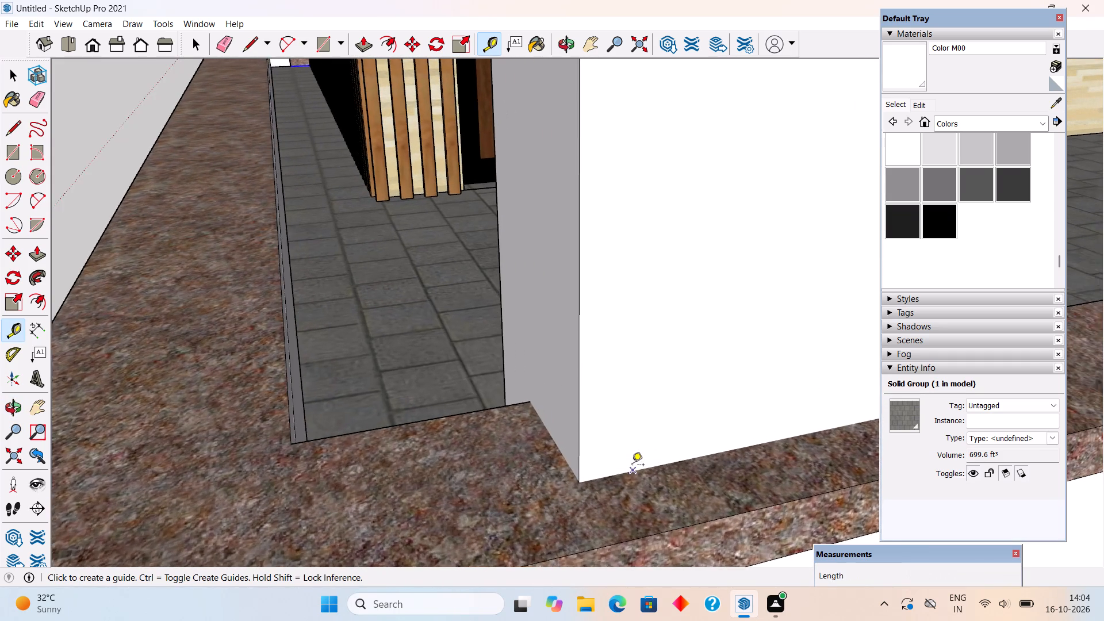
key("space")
Offset guides from the coping's outer edges to the corner column's foot, about 2' 2" from the panel side and 4 3/8" from the door side.
scroll(632, 466, "down", 8)
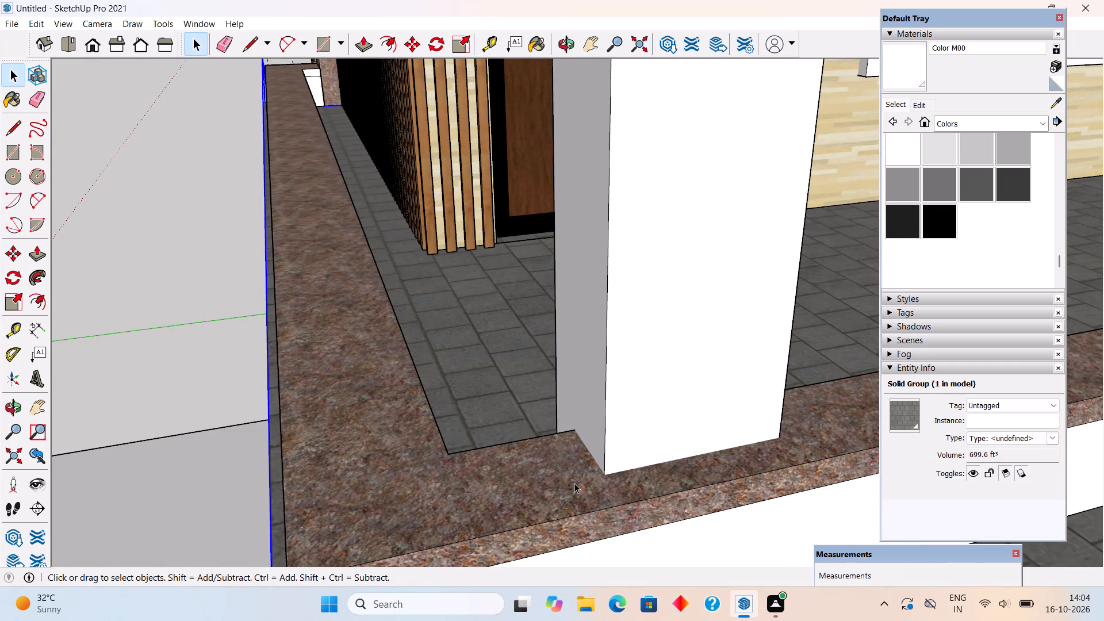
key("t")
left_click(283, 529)
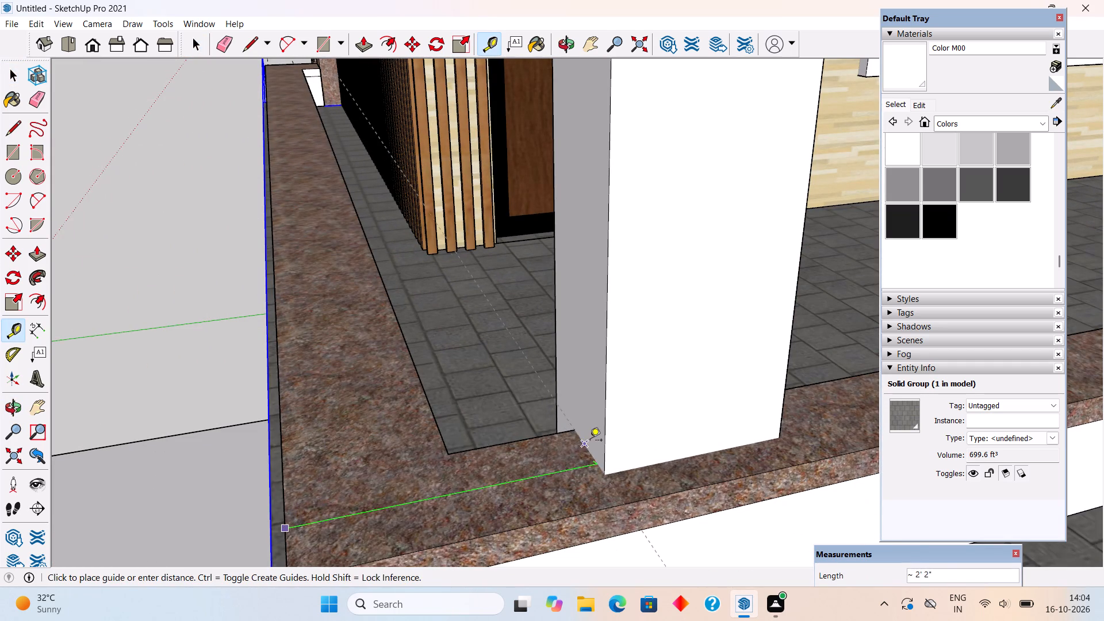
left_click(586, 451)
scroll(604, 476, "down", 4)
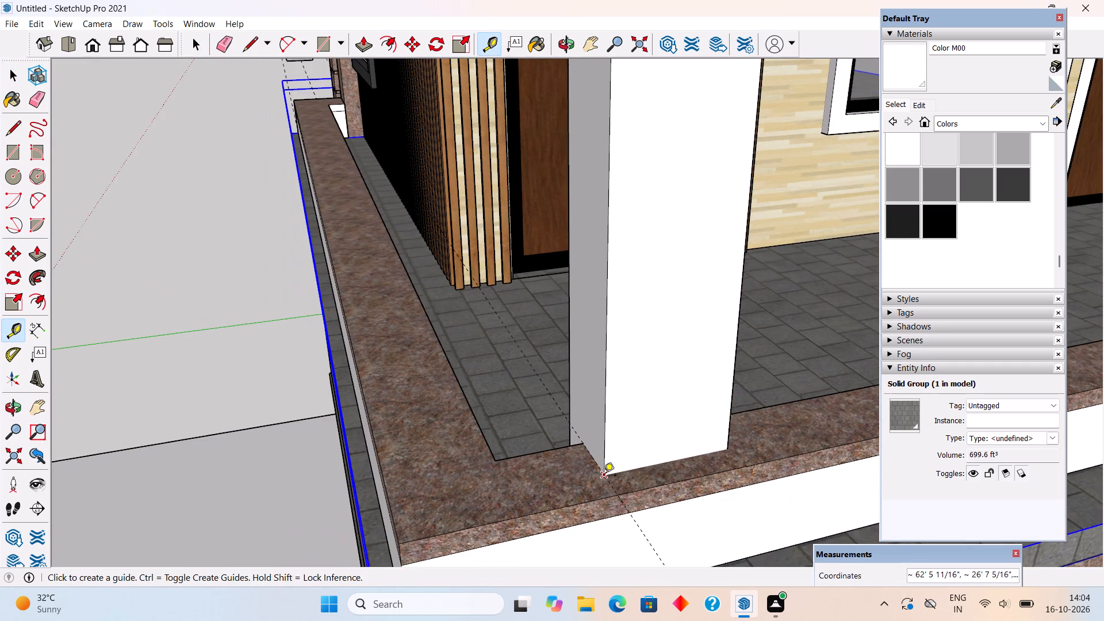
scroll(604, 476, "down", 4)
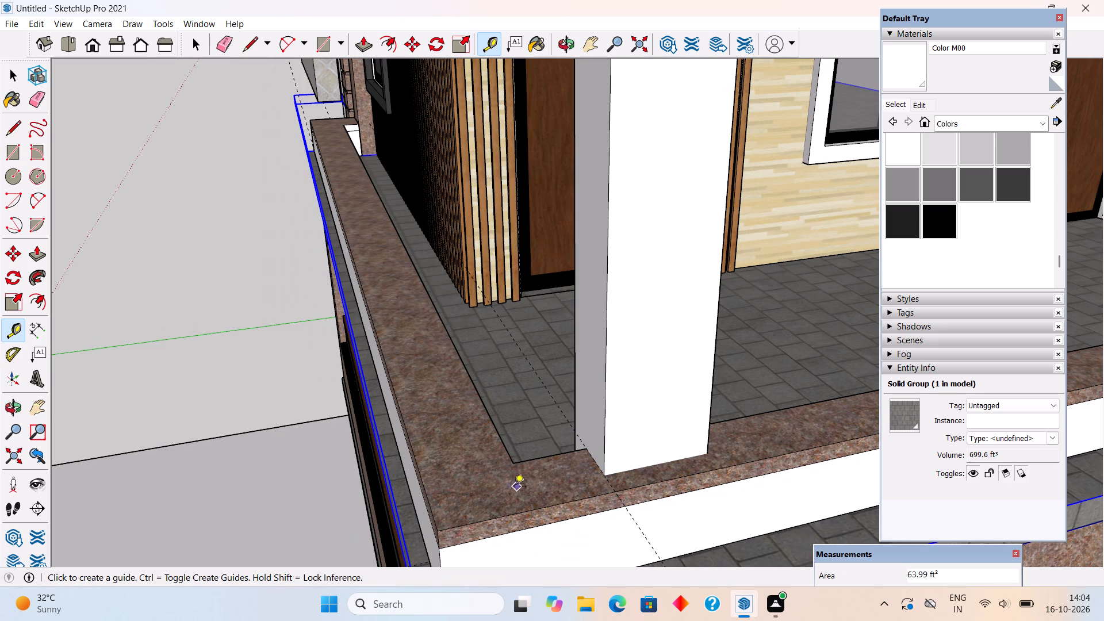
left_click(476, 523)
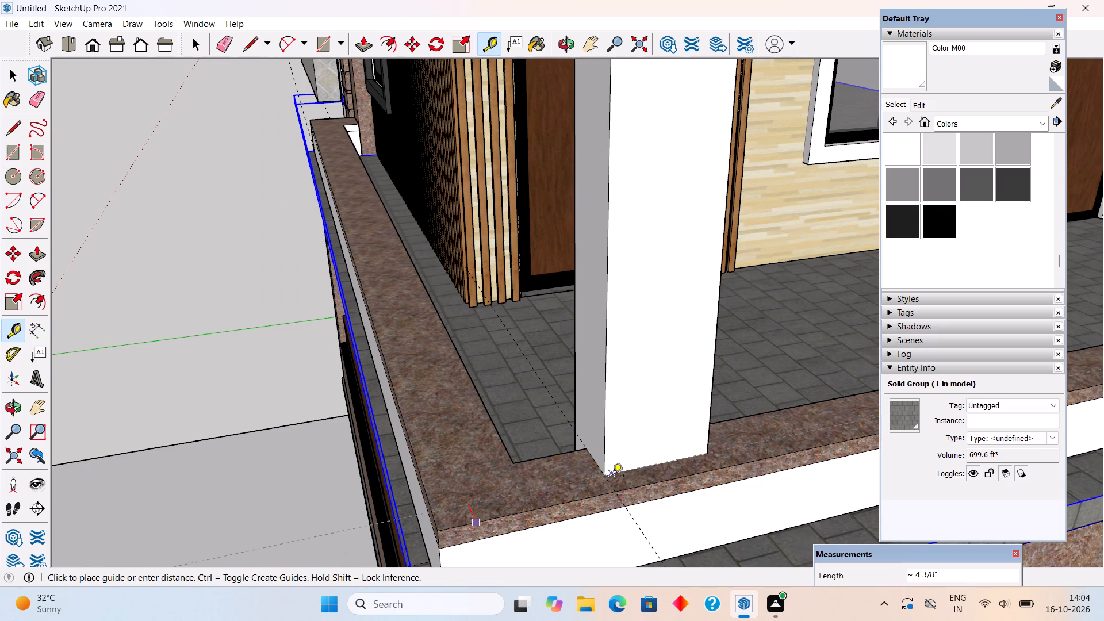
left_click(612, 477)
key("space")
Delete the top-floor balcony parapet group with its brown coping, keeping the guides around the floor slab.
scroll(612, 477, "down", 5)
left_click(555, 505)
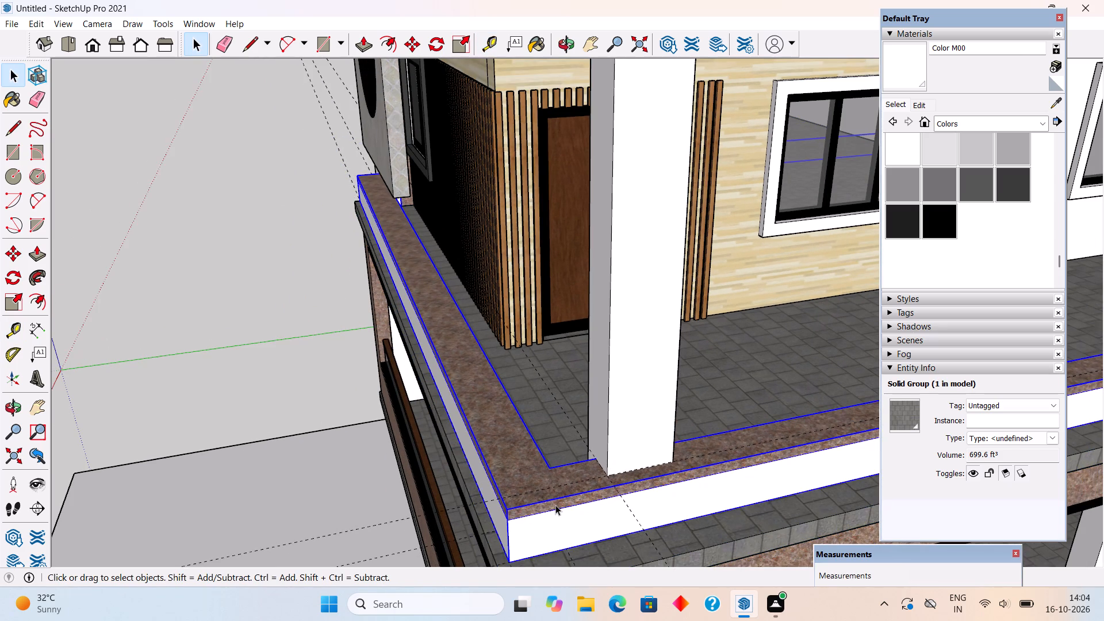
key("Delete")
scroll(428, 369, "down", 4)
middle_click_drag(432, 374, 531, 409)
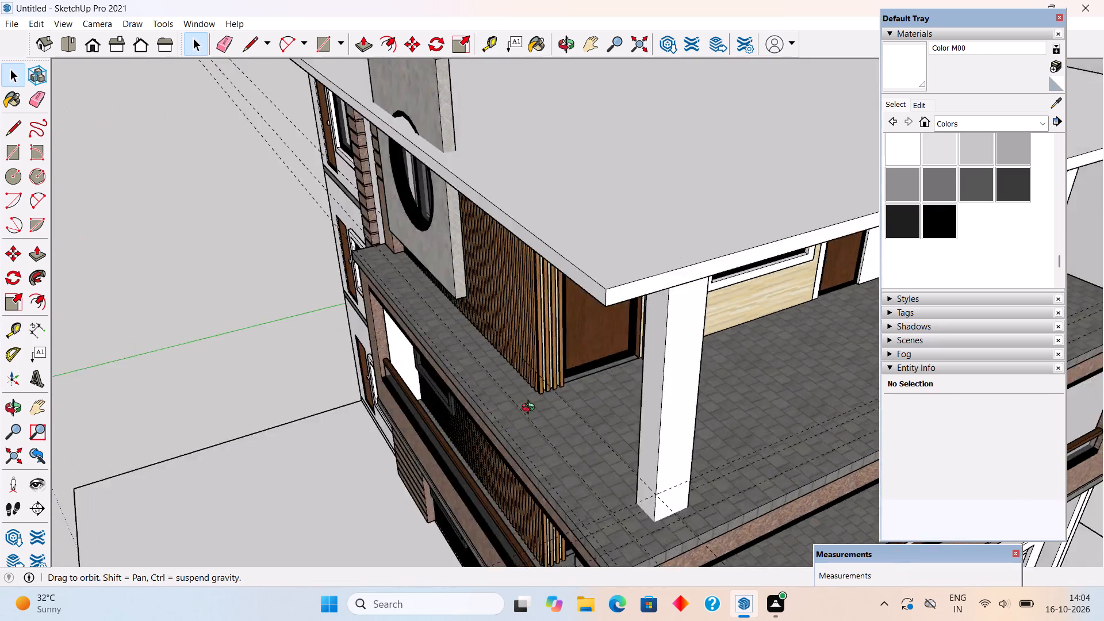
Place a guide about 1 1/8" in from the slab's end edge beside the stone pier, and a second guide 9" beyond it.
middle_click_drag(531, 409, 821, 450)
scroll(470, 368, "up", 8)
scroll(404, 375, "up", 1)
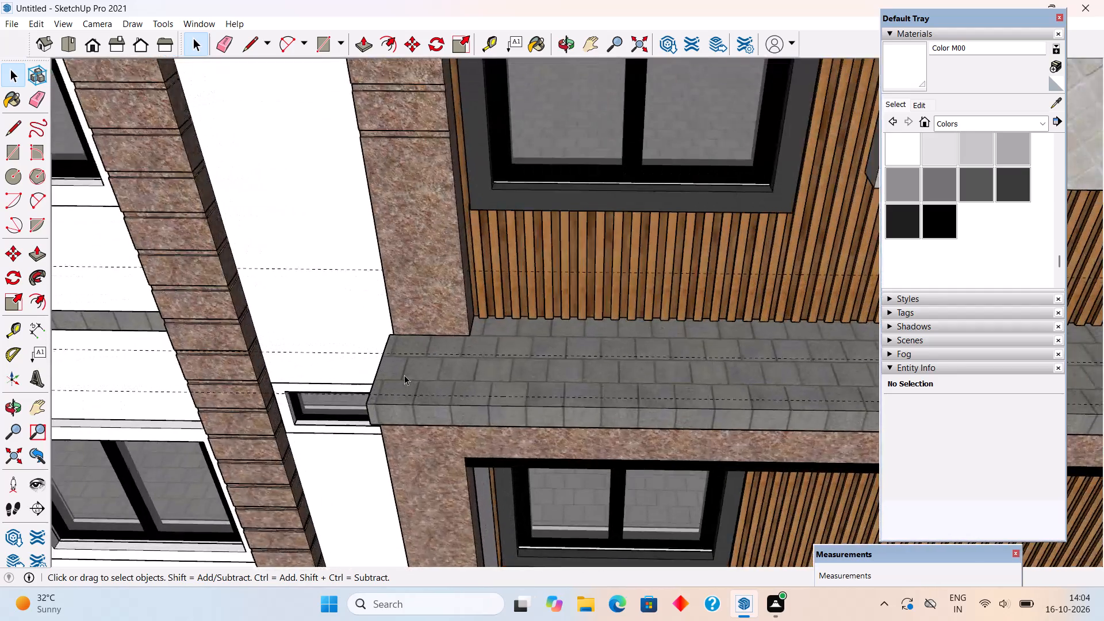
scroll(404, 375, "up", 6)
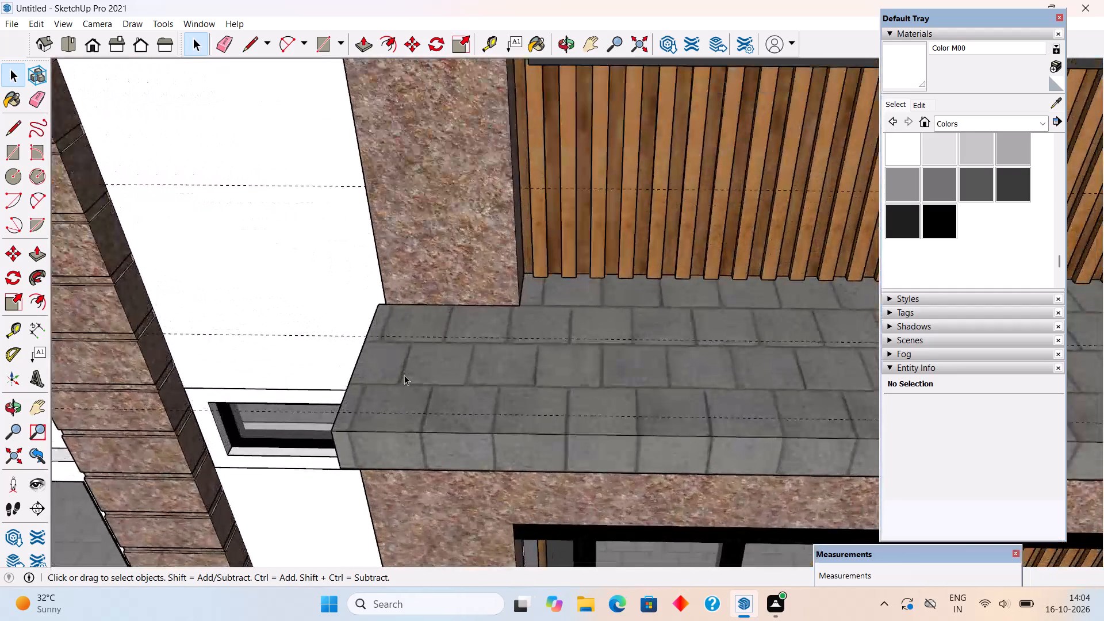
key("r")
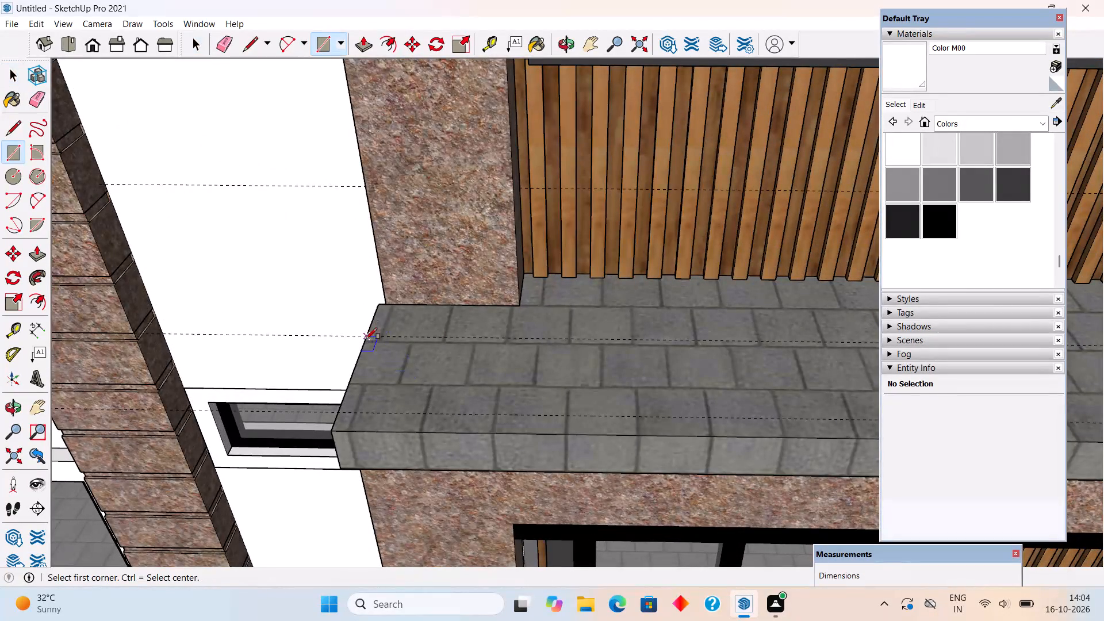
key("space")
middle_click_drag(488, 382, 584, 383)
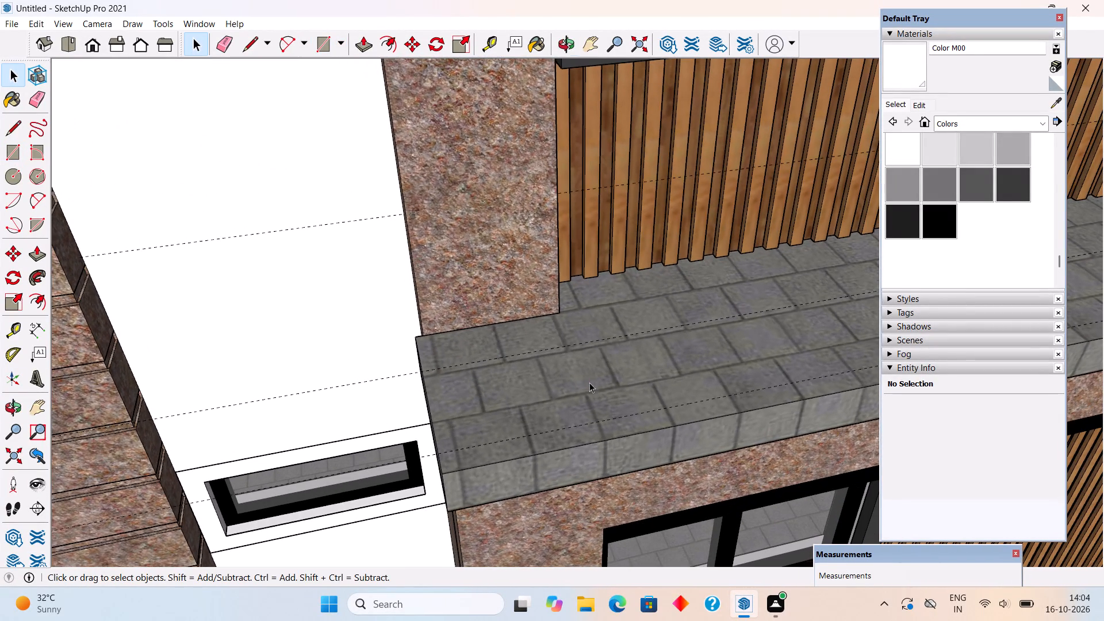
key("t")
scroll(463, 387, "up", 4)
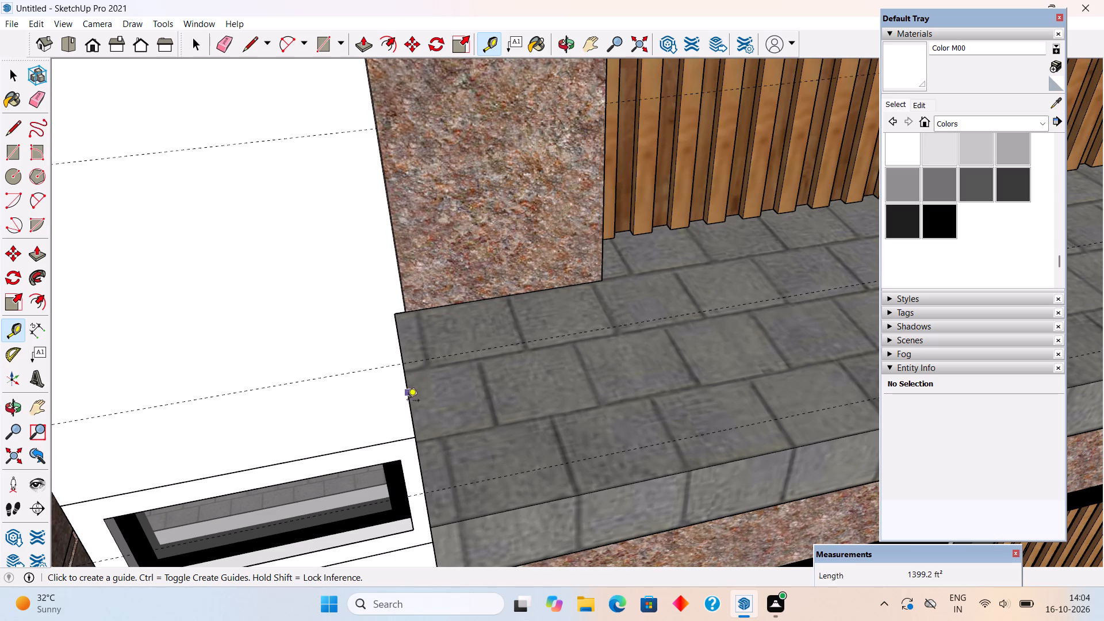
left_click(413, 436)
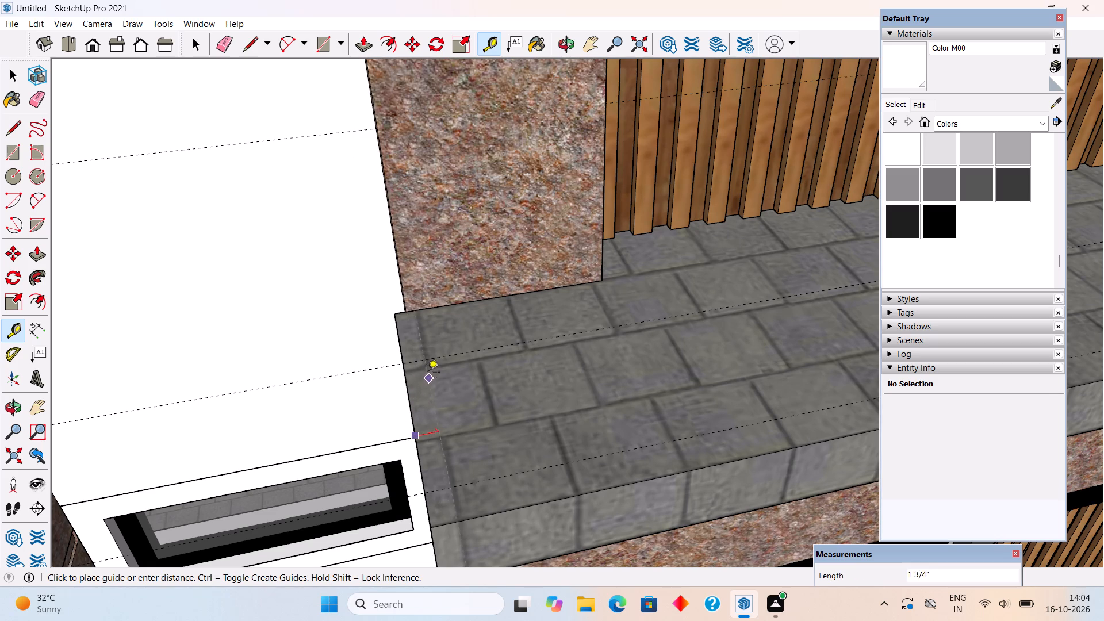
left_click(408, 315)
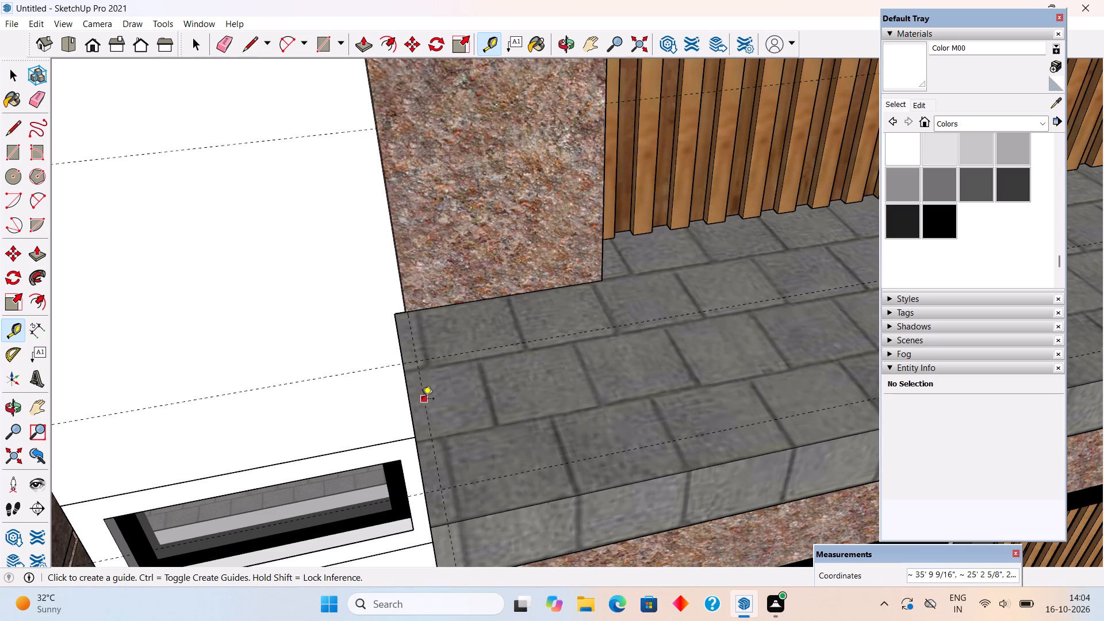
left_click(422, 400)
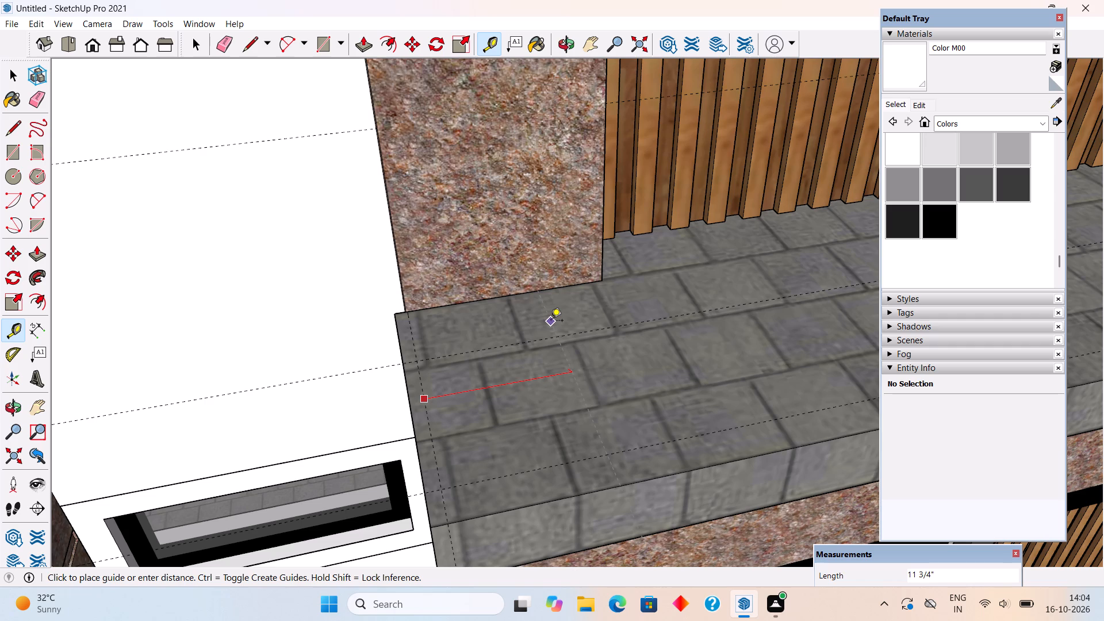
type("9\"")
key("Return")
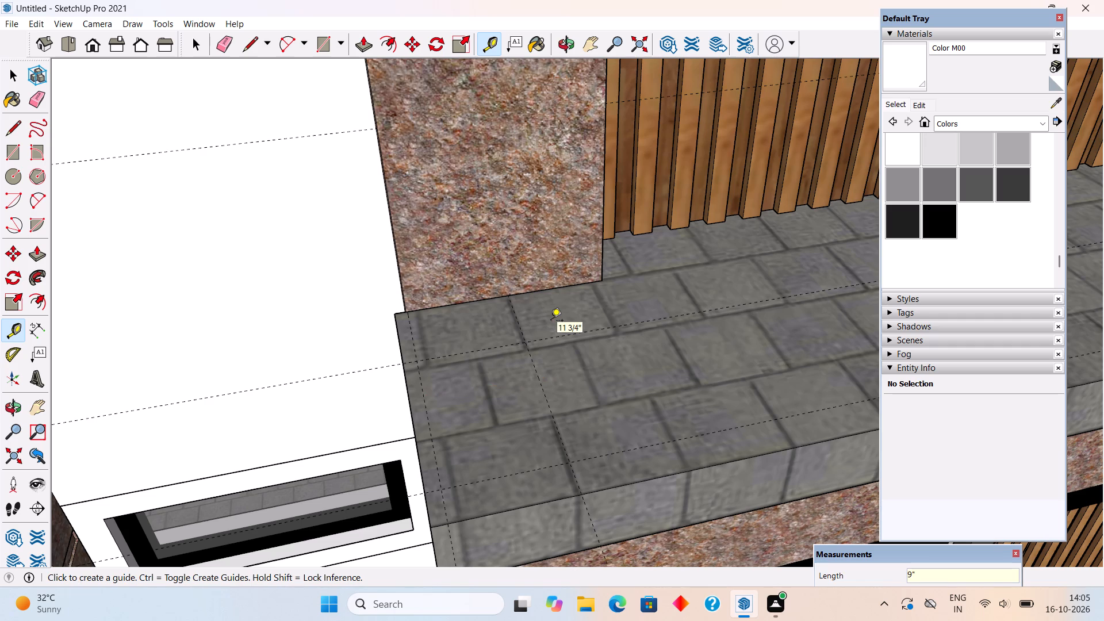
key("space")
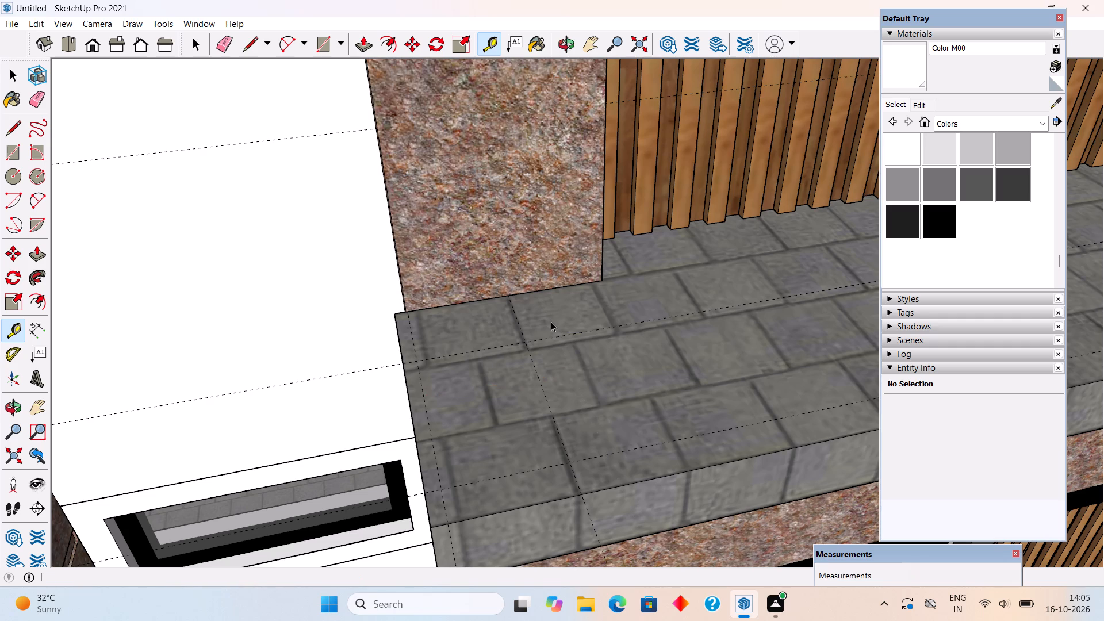
Draw a rectangle about 27' 1/2" by 1' 2" between the guides along the circular-panel side of the top-floor slab.
key("r")
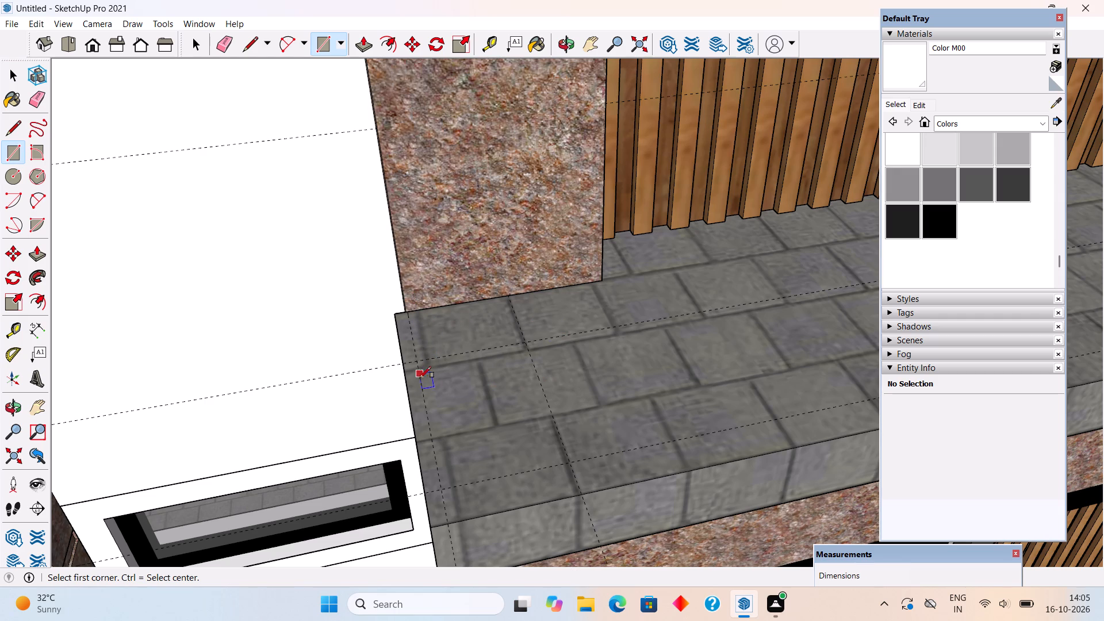
left_click(414, 360)
scroll(516, 488, "down", 5)
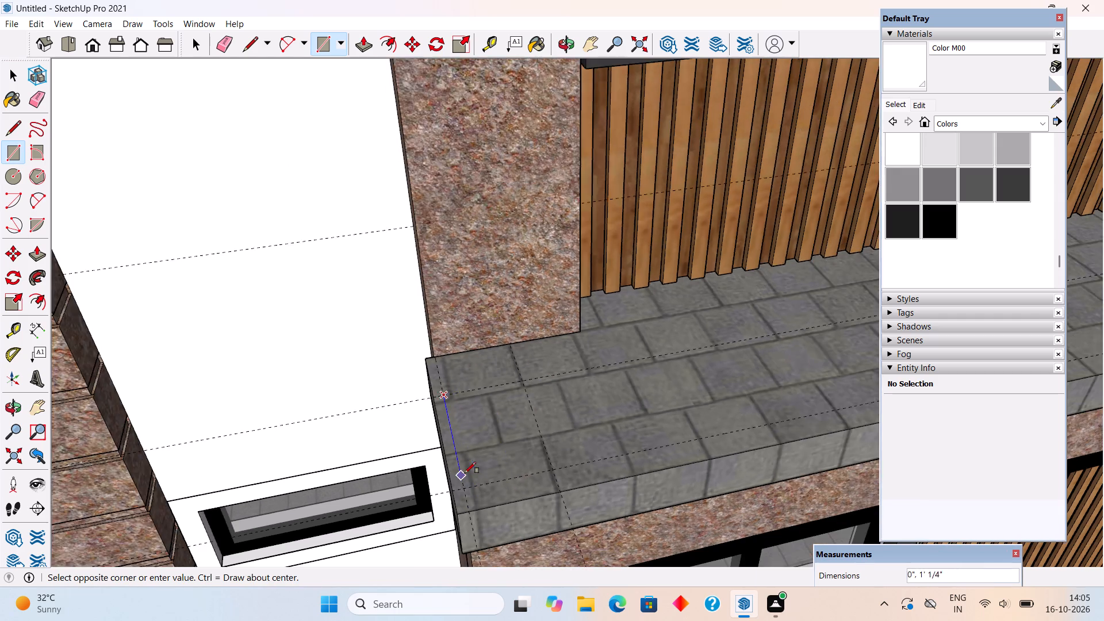
scroll(465, 473, "down", 20)
scroll(465, 473, "down", 4)
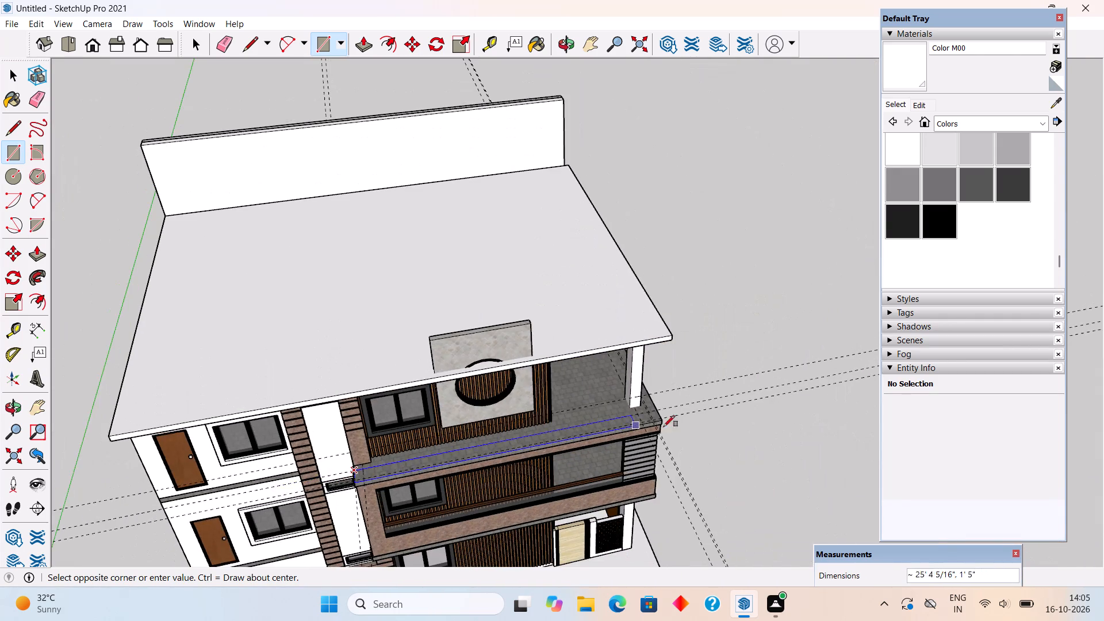
scroll(718, 420, "up", 5)
scroll(633, 425, "up", 5)
scroll(581, 412, "up", 11)
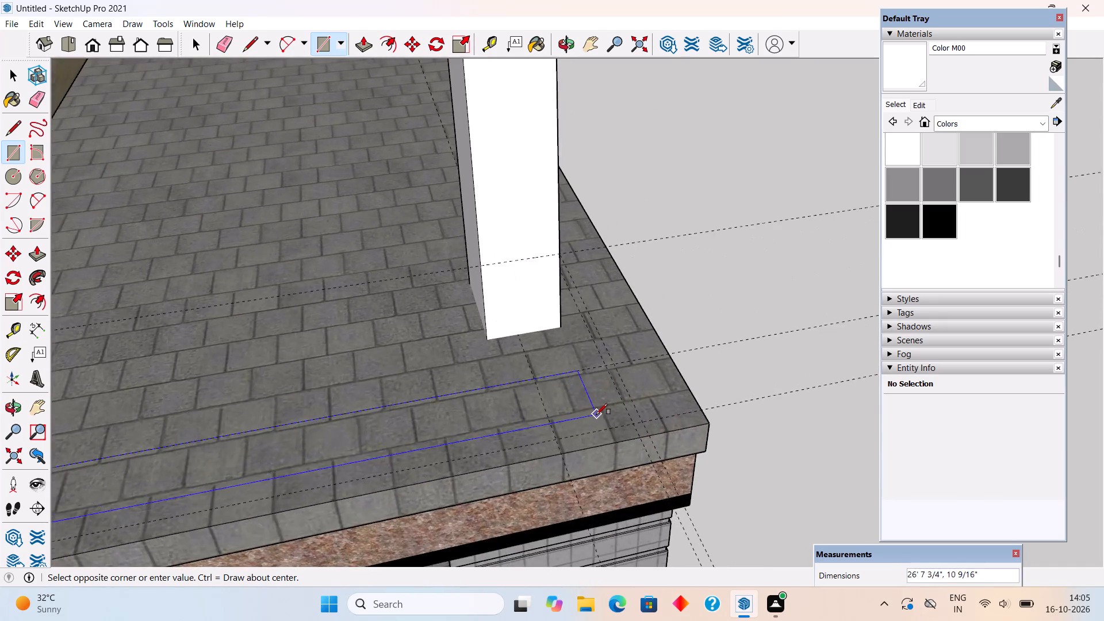
scroll(596, 415, "up", 8)
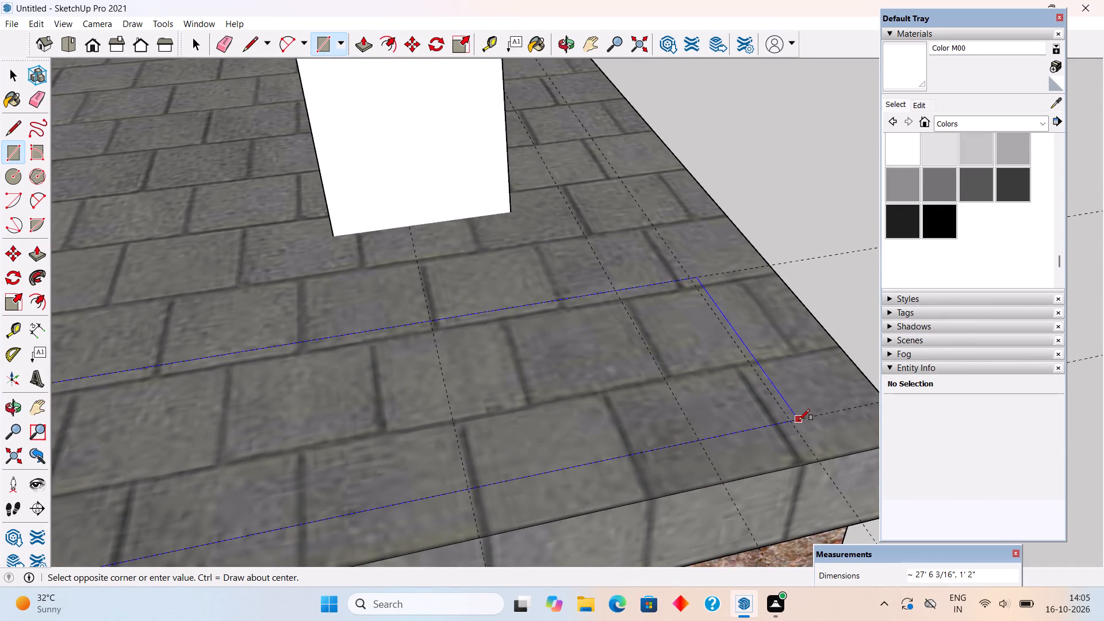
left_click(693, 439)
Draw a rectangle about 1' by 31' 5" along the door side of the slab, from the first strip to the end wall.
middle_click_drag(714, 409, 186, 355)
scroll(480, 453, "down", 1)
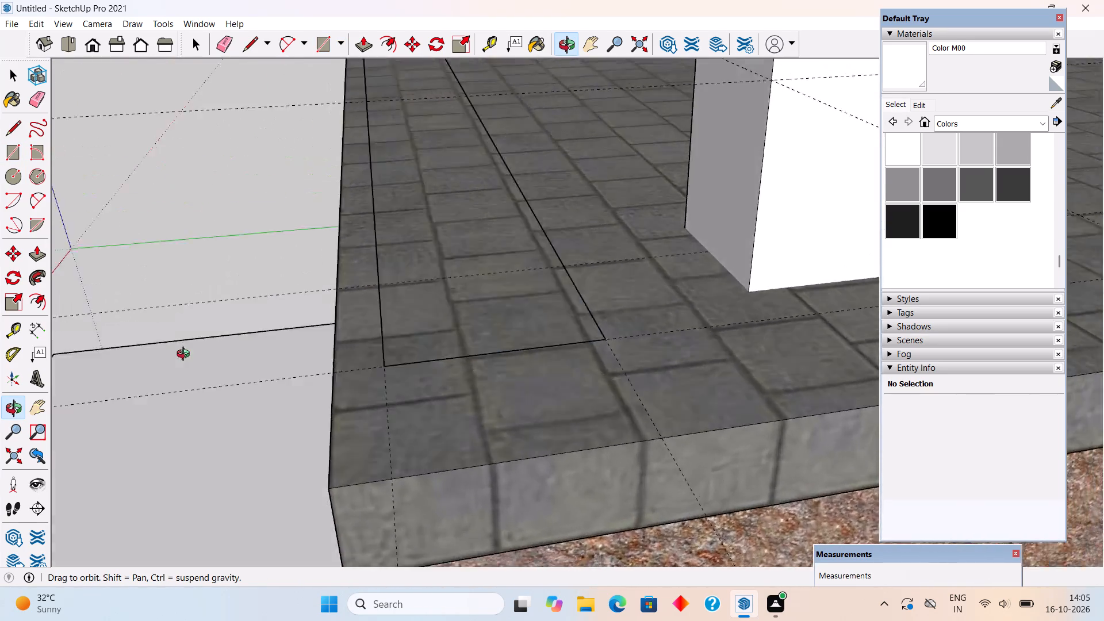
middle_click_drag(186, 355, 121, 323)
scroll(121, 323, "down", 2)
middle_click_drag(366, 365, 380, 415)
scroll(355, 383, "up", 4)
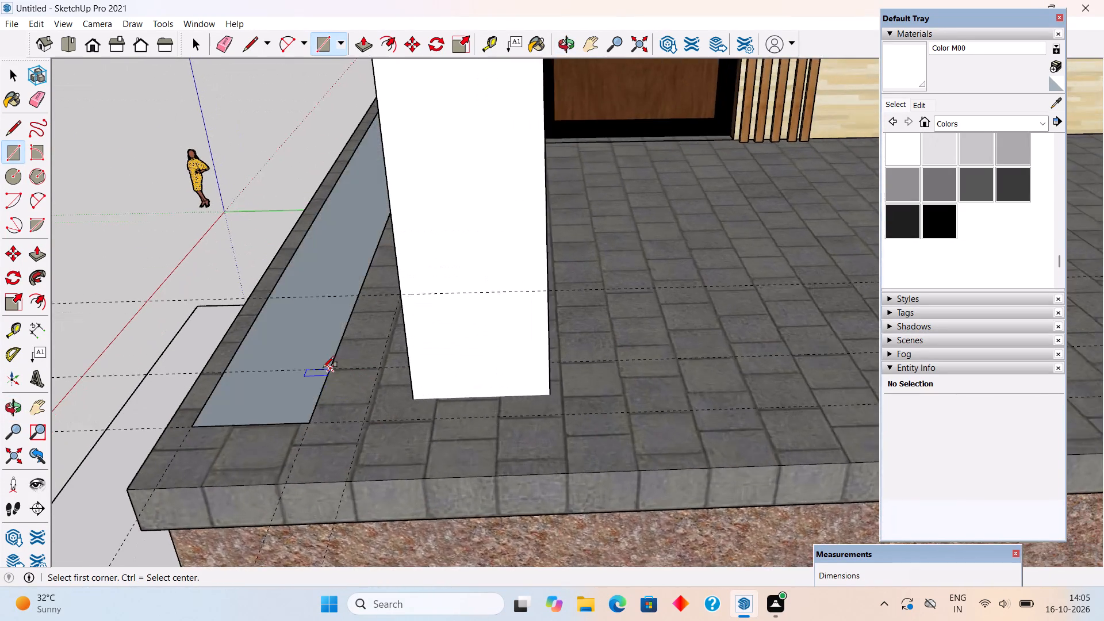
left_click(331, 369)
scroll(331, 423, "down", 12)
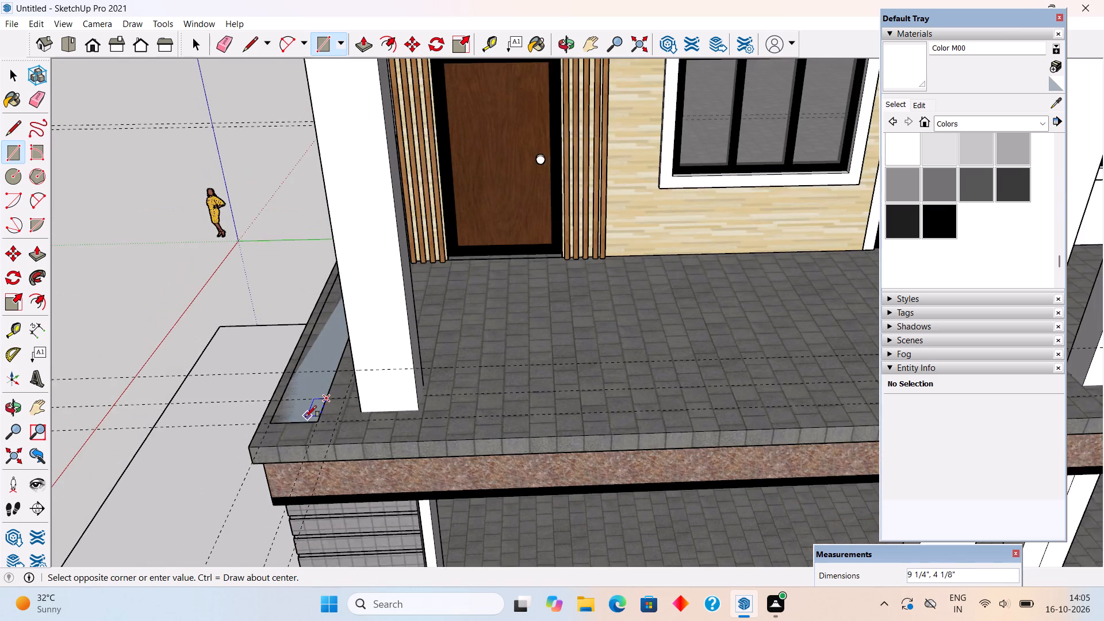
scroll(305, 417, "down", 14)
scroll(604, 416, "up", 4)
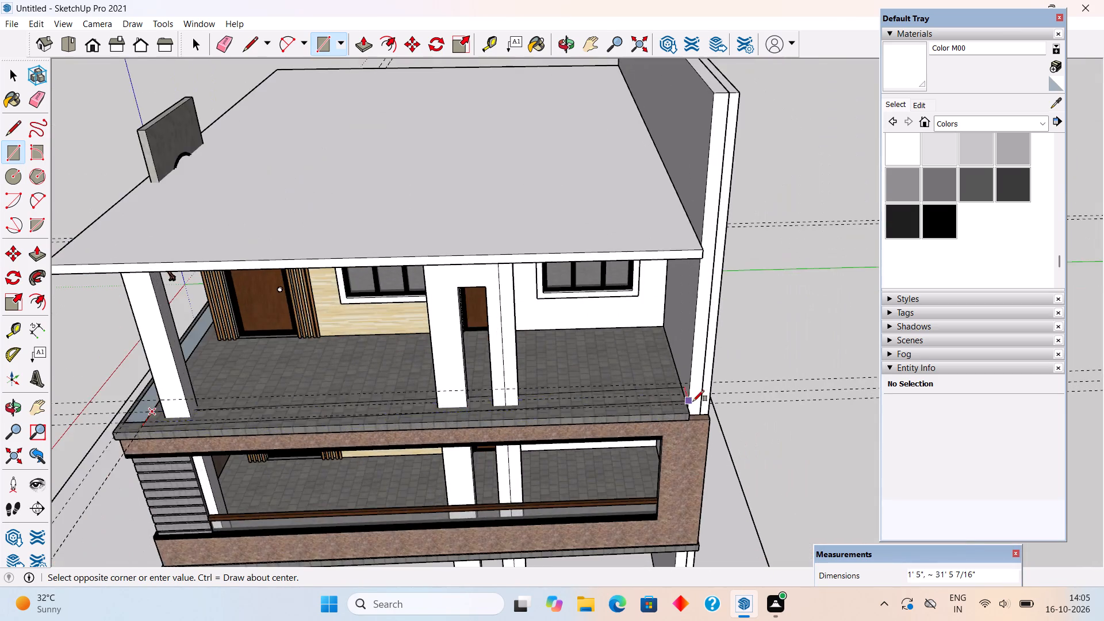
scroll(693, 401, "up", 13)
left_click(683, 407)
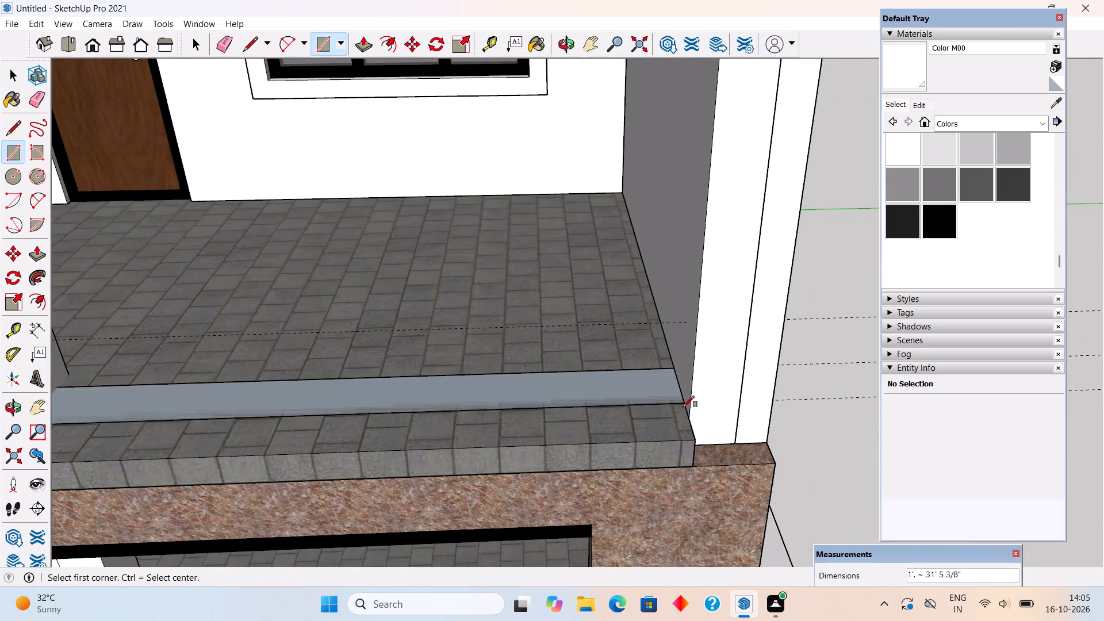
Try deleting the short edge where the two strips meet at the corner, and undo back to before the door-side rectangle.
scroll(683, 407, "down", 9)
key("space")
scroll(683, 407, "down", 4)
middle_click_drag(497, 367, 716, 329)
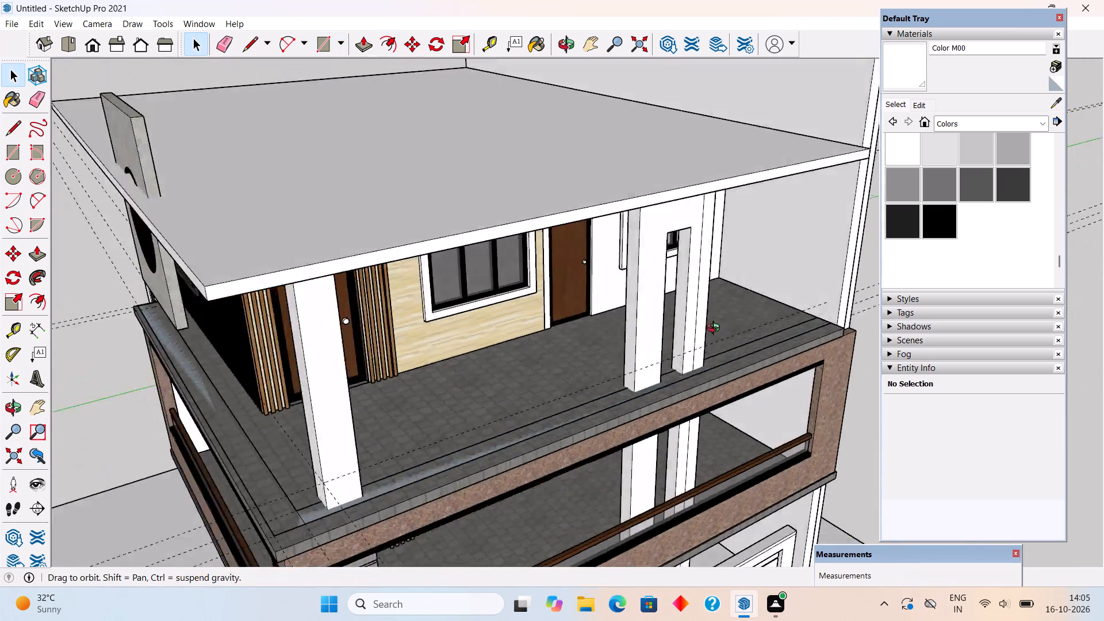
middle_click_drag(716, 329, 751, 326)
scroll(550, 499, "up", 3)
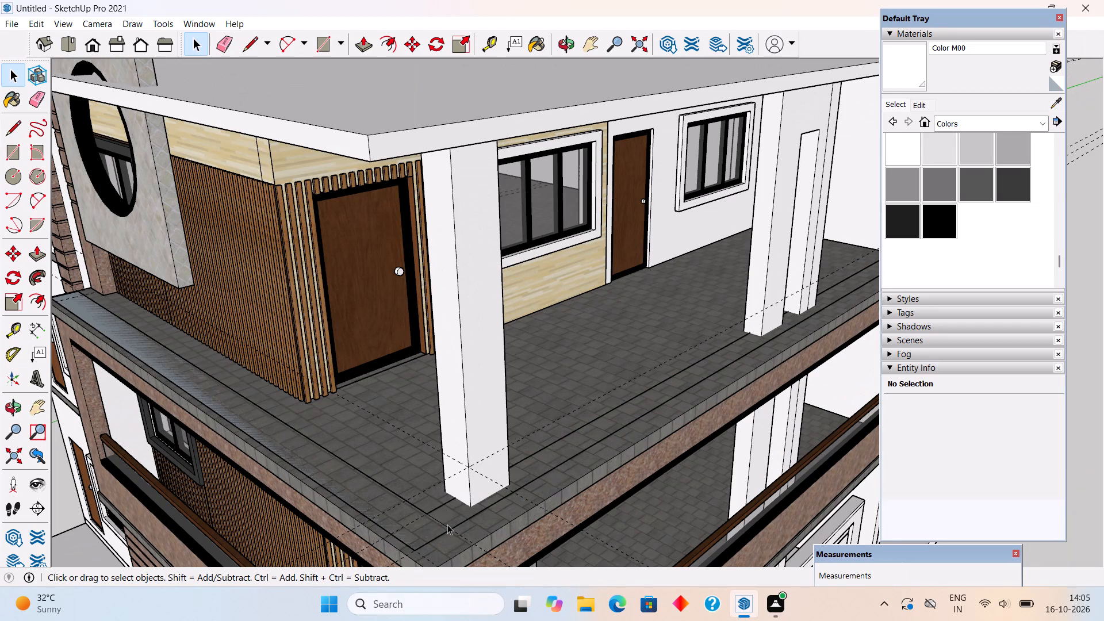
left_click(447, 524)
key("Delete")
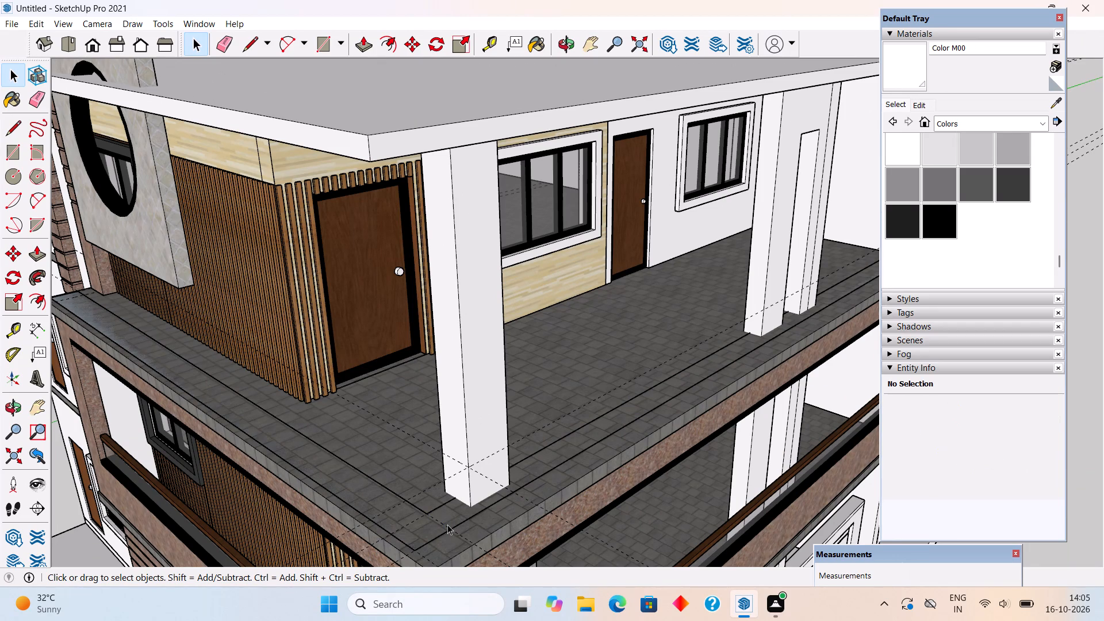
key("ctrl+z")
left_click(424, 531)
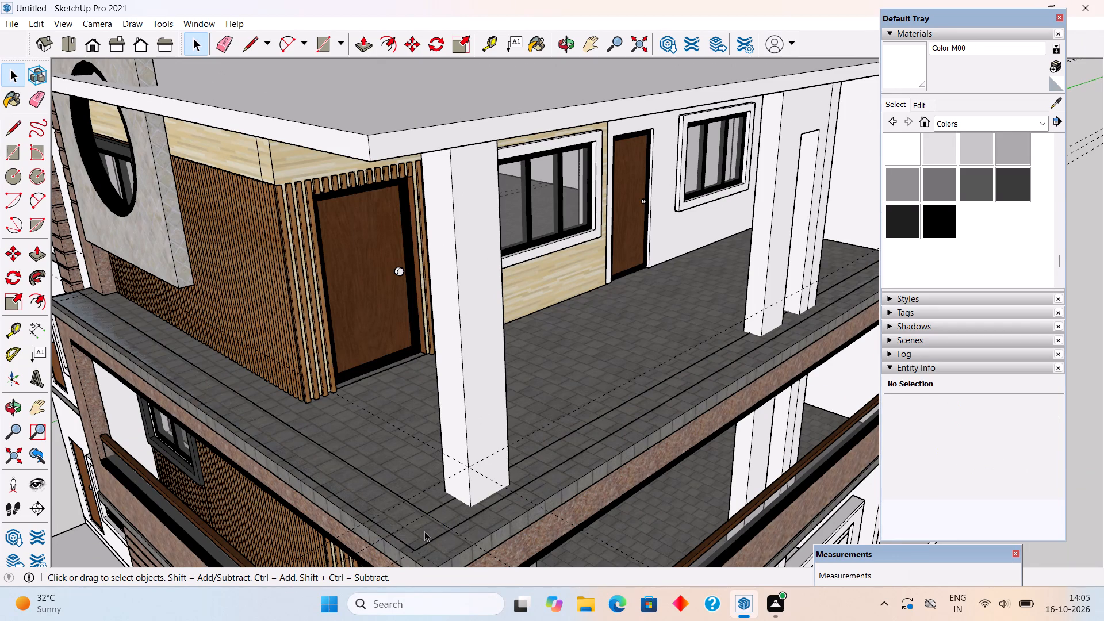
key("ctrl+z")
Extrude the strip on the circular-panel side upward by 6" with Push/Pull.
scroll(424, 531, "up", 1)
left_click(424, 531)
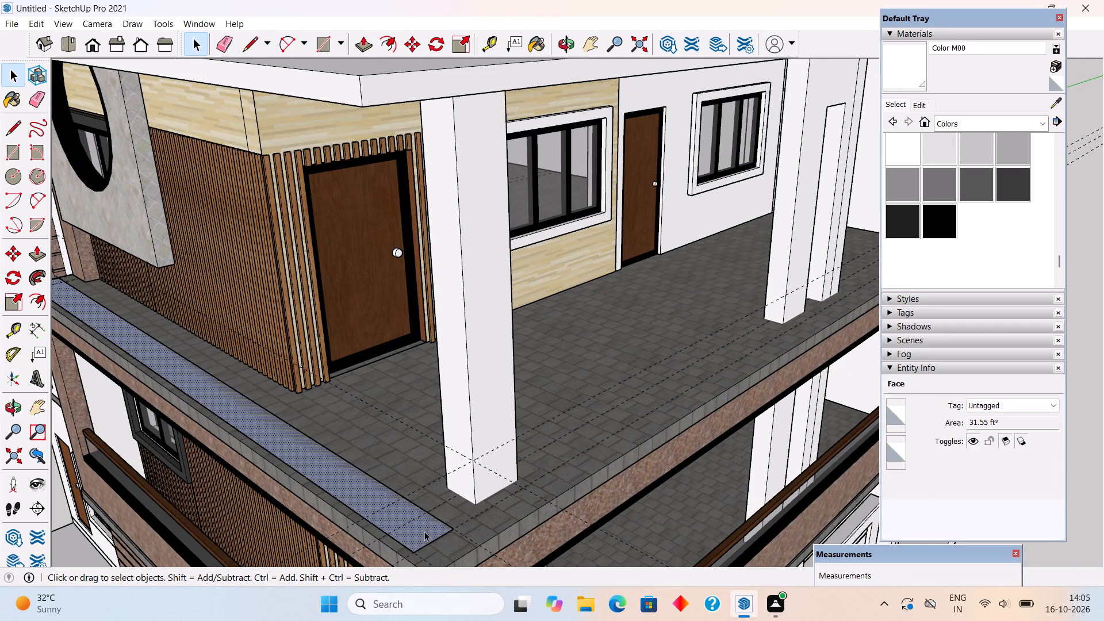
key("p")
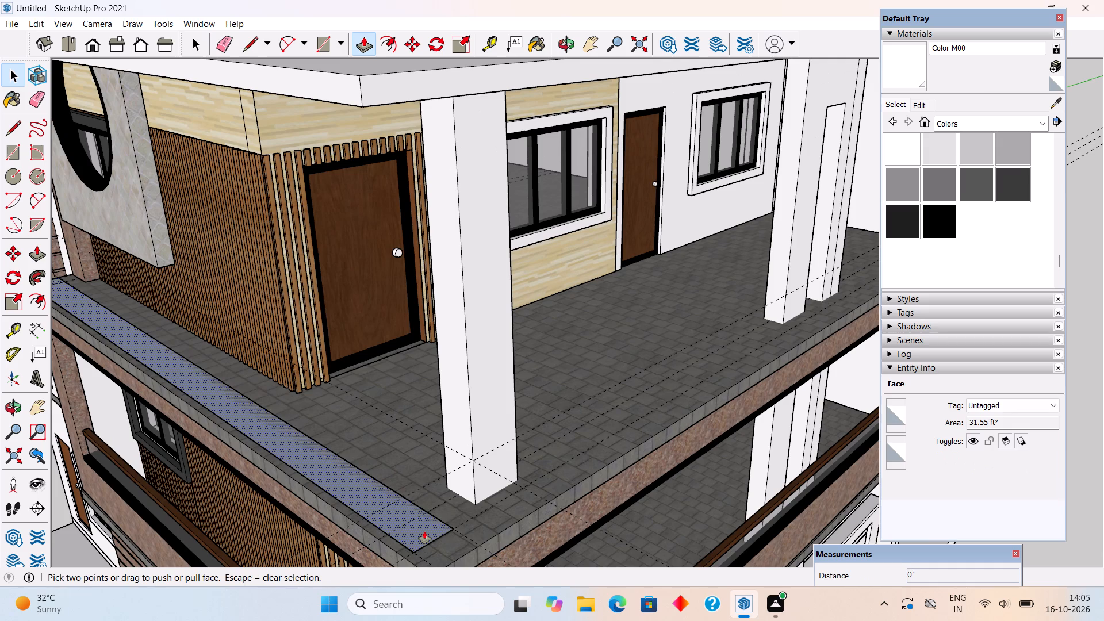
left_click(424, 531)
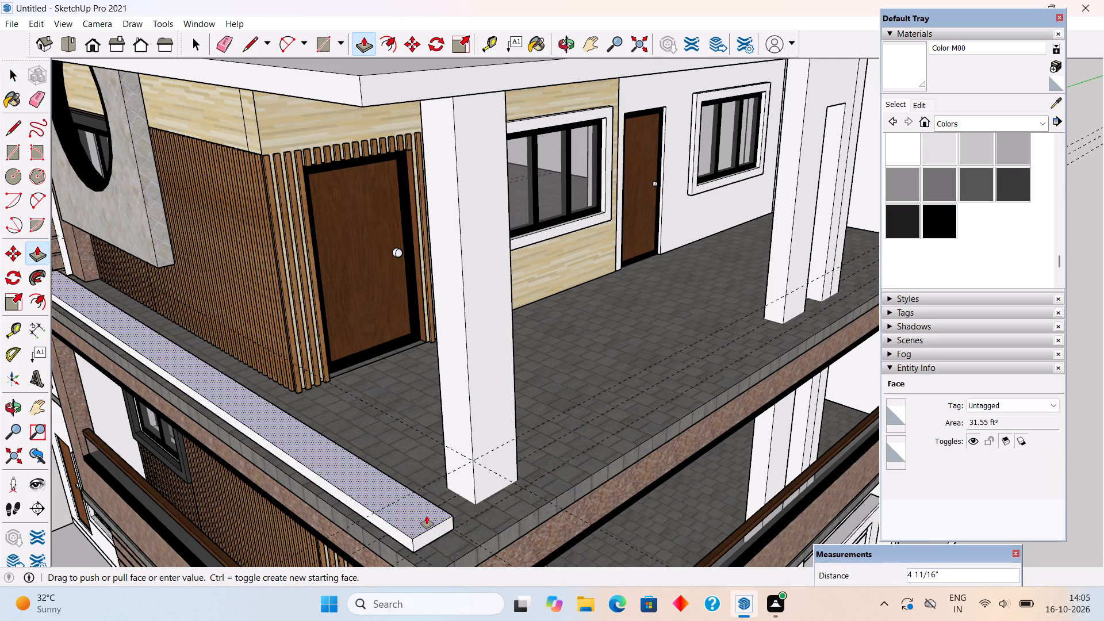
type("6\"")
key("Return")
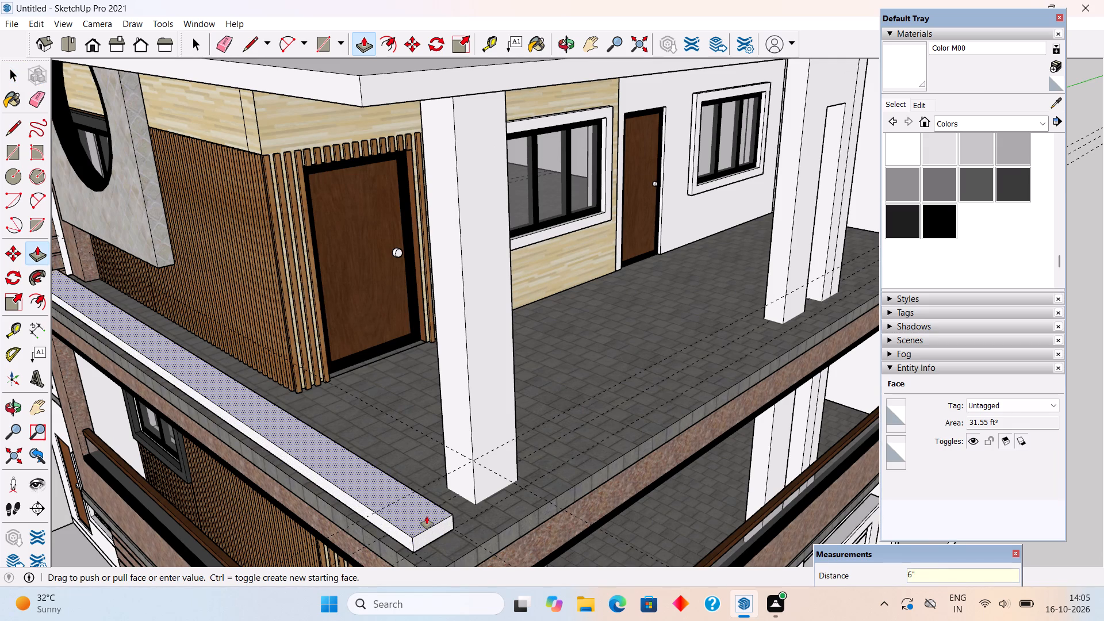
Examine the raised strip on the top-floor balcony from the front, the corner and above.
scroll(461, 567, "down", 6)
scroll(455, 437, "down", 7)
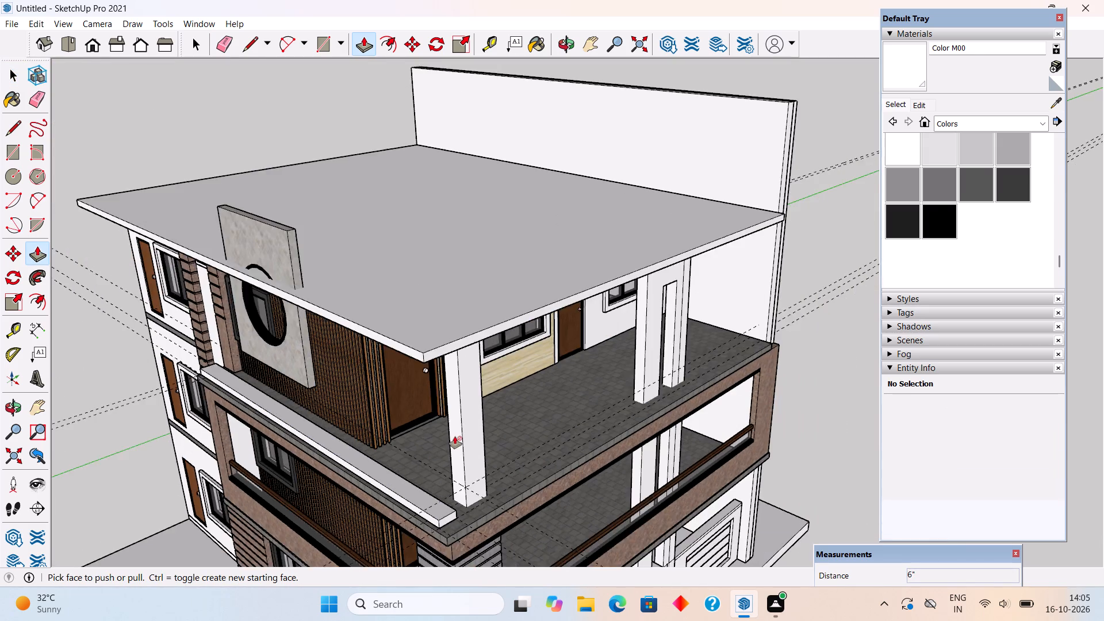
scroll(455, 436, "down", 10)
middle_click_drag(472, 485, 647, 324)
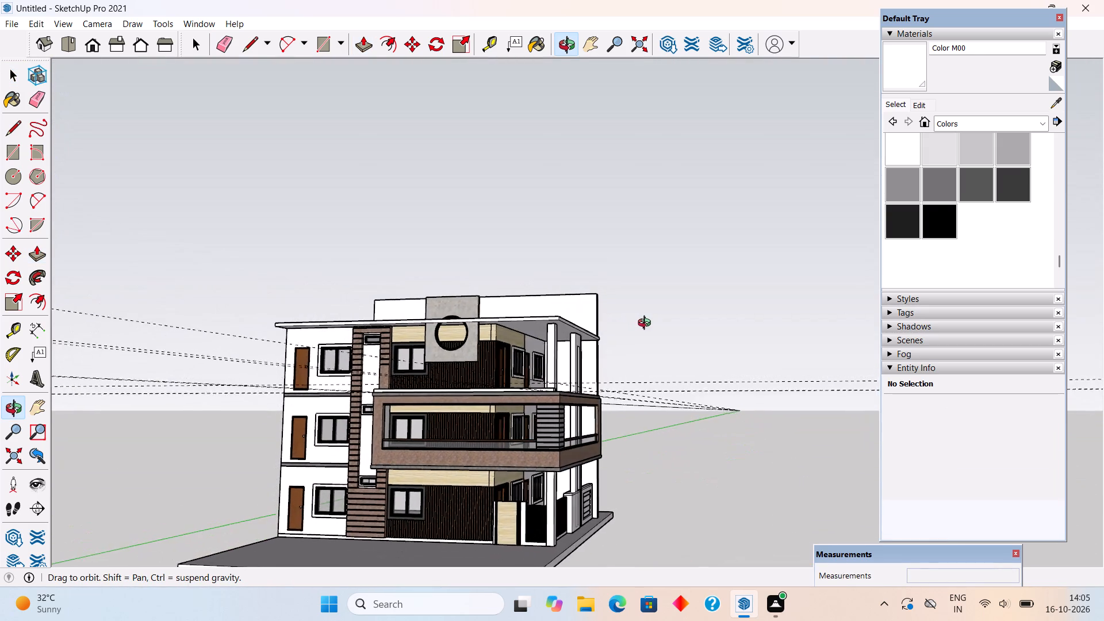
middle_click_drag(647, 324, 668, 324)
scroll(595, 385, "up", 4)
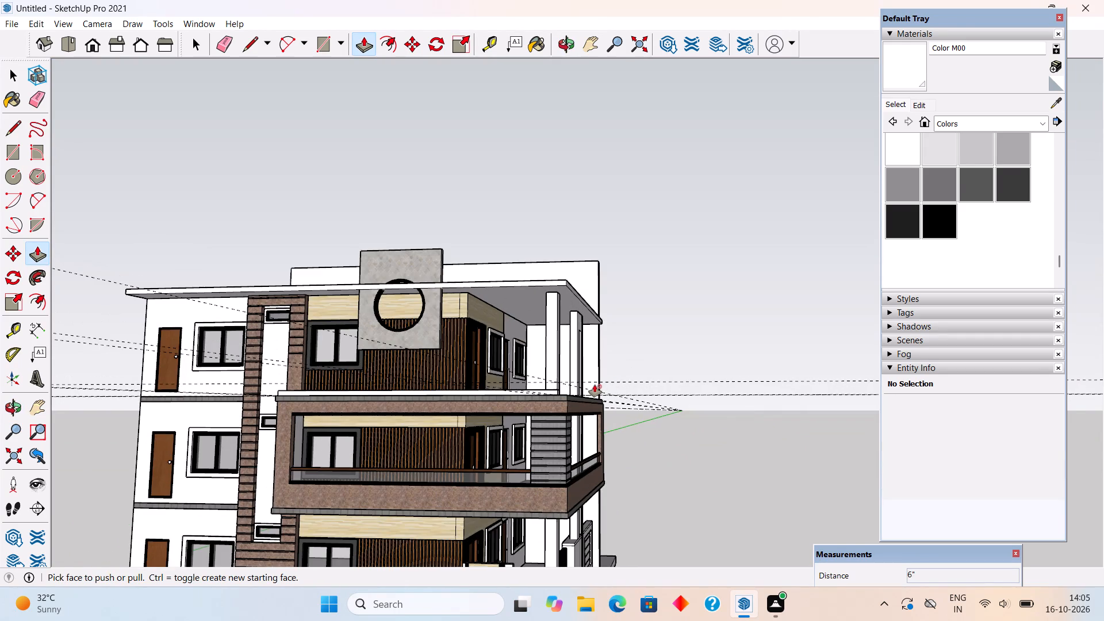
middle_click_drag(543, 408, 532, 524)
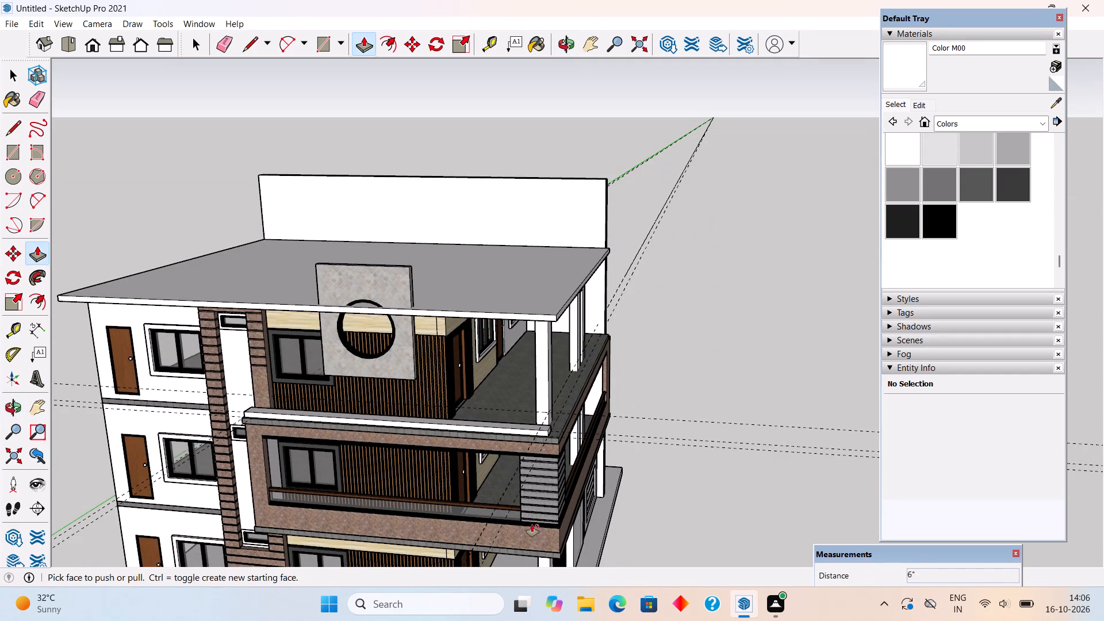
scroll(493, 439, "up", 1)
middle_click_drag(493, 439, 505, 469)
scroll(479, 433, "up", 11)
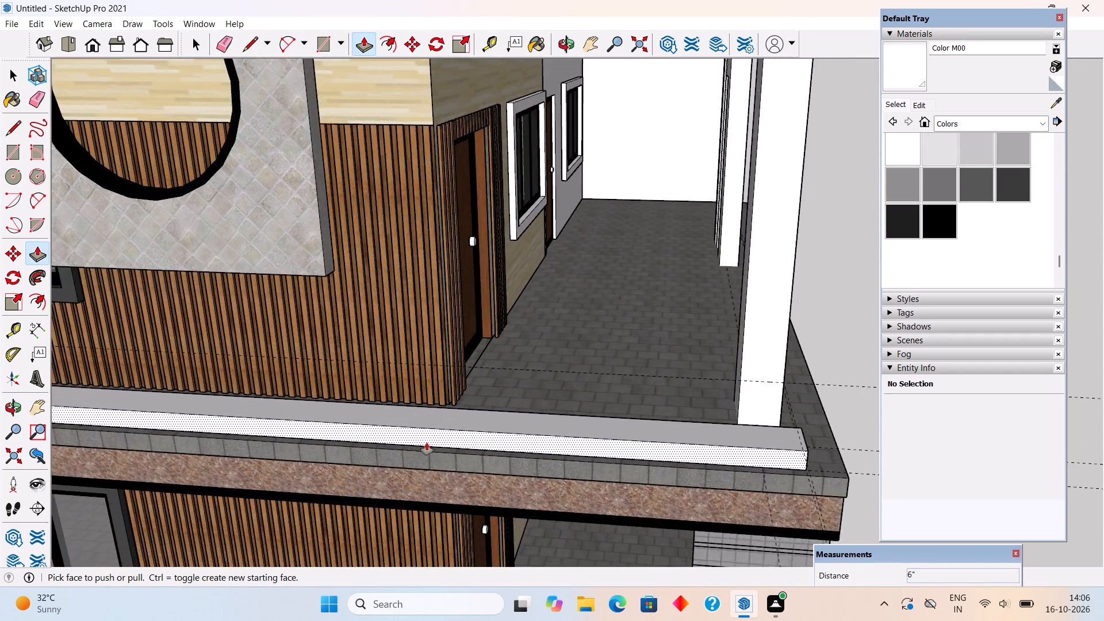
middle_click_drag(426, 443, 307, 500)
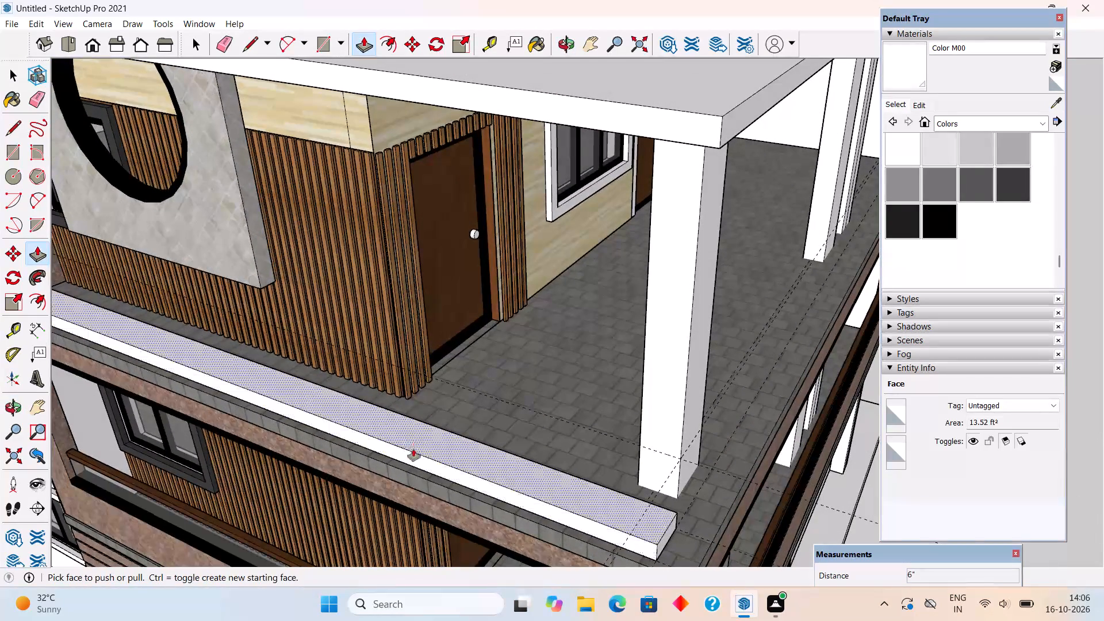
middle_click_drag(396, 470, 348, 562)
scroll(346, 564, "down", 1)
scroll(375, 467, "down", 3)
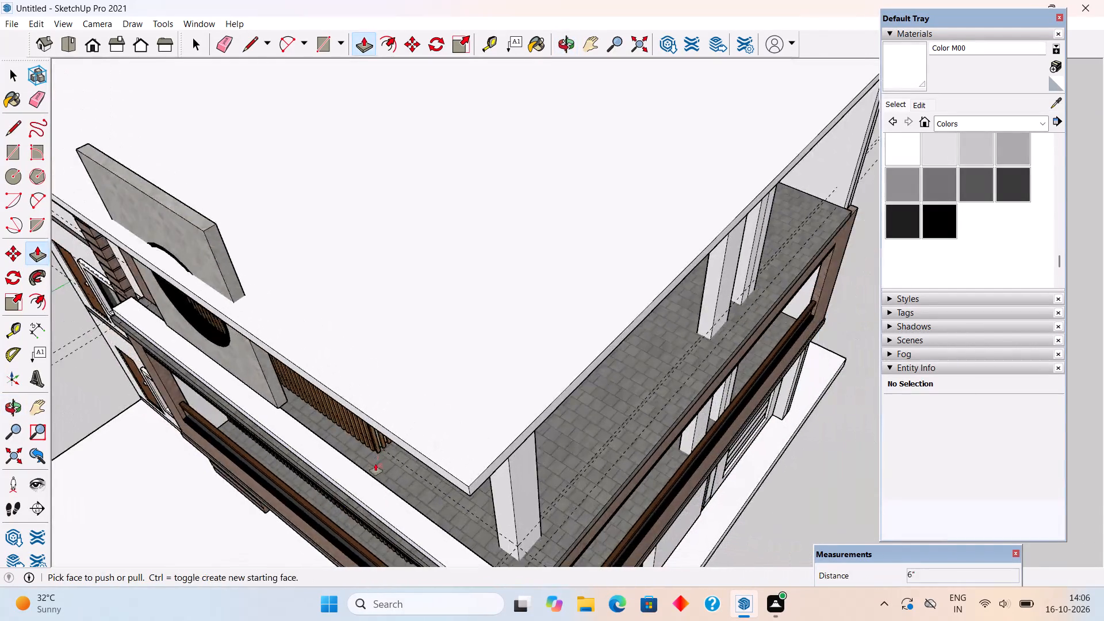
Lower the top face of the raised strip on the circular-panel side by 2" with Push/Pull.
middle_click_drag(383, 432, 534, 282)
scroll(335, 431, "up", 8)
middle_click_drag(340, 431, 324, 448)
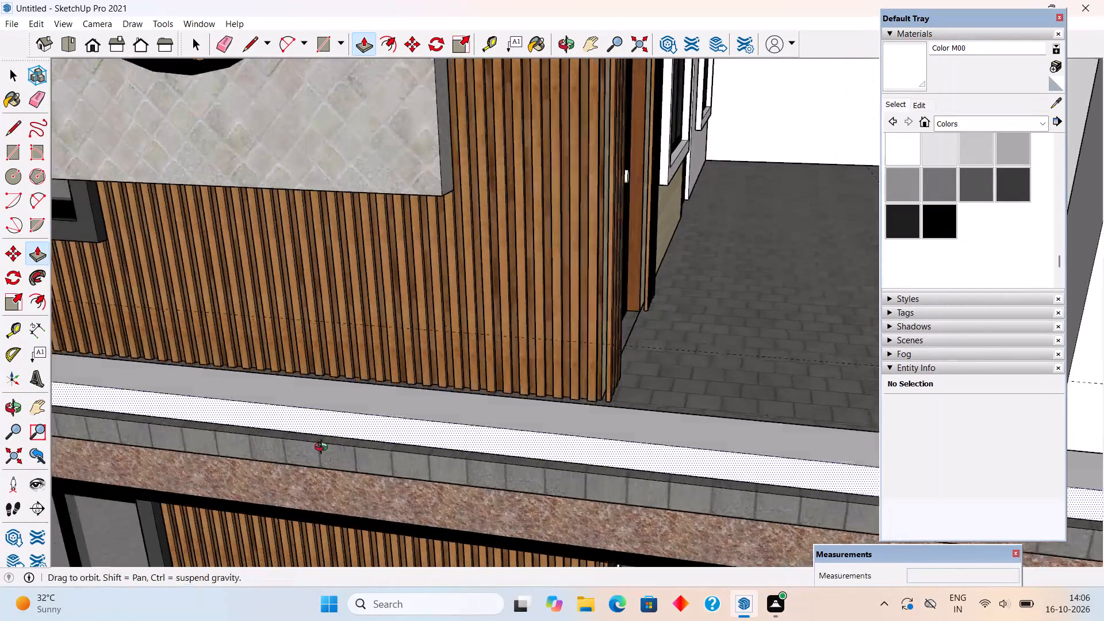
middle_click_drag(324, 448, 227, 477)
scroll(282, 415, "down", 5)
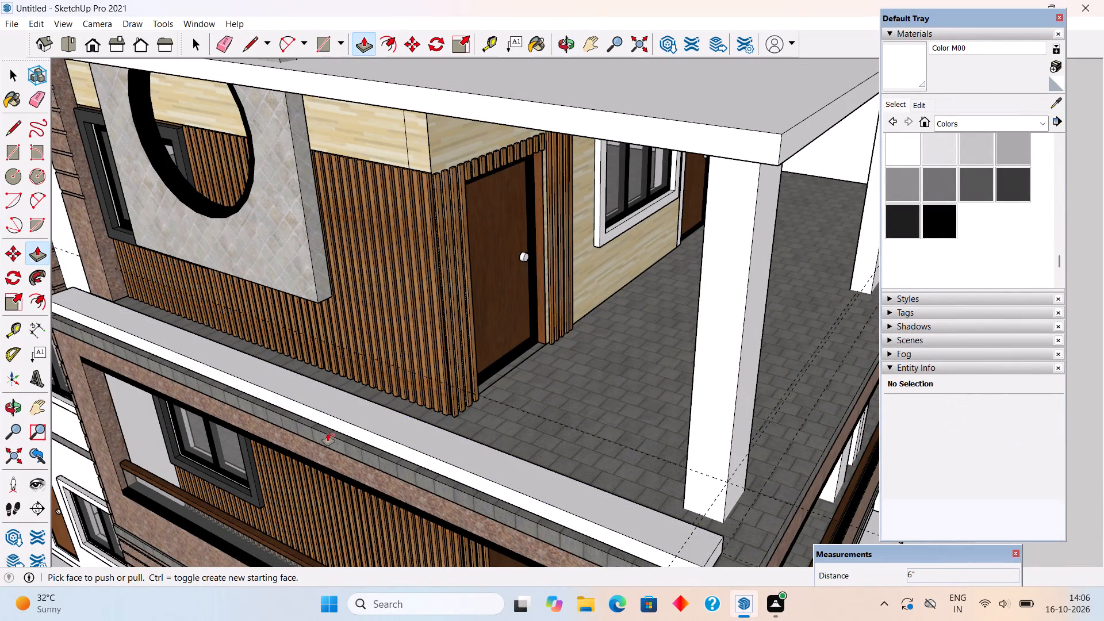
scroll(492, 426, "down", 2)
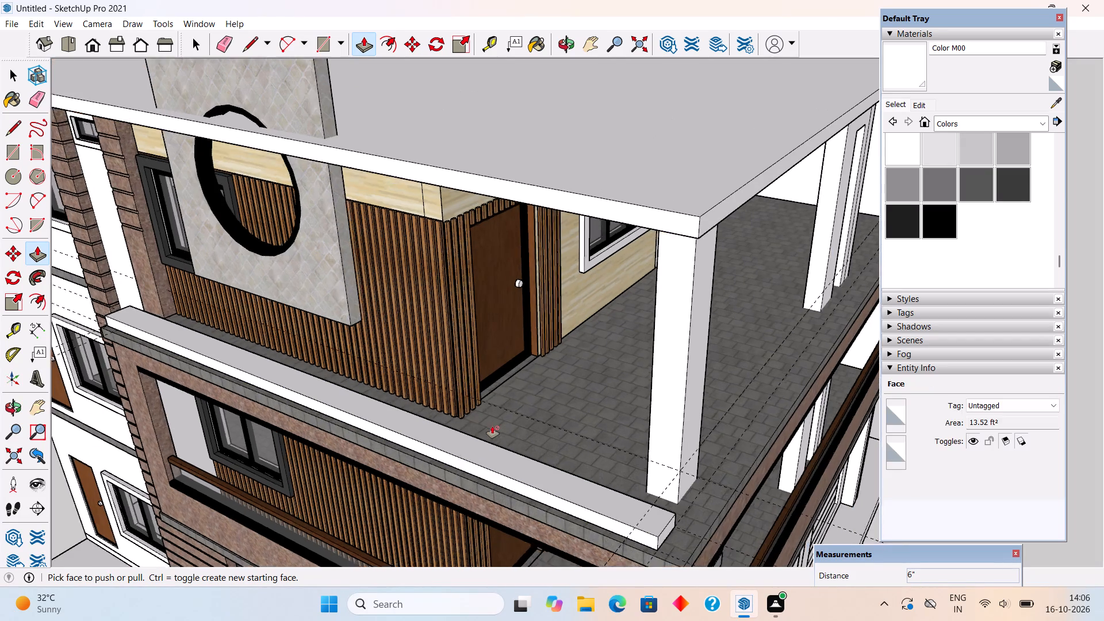
scroll(492, 426, "down", 1)
middle_click_drag(501, 444, 485, 406)
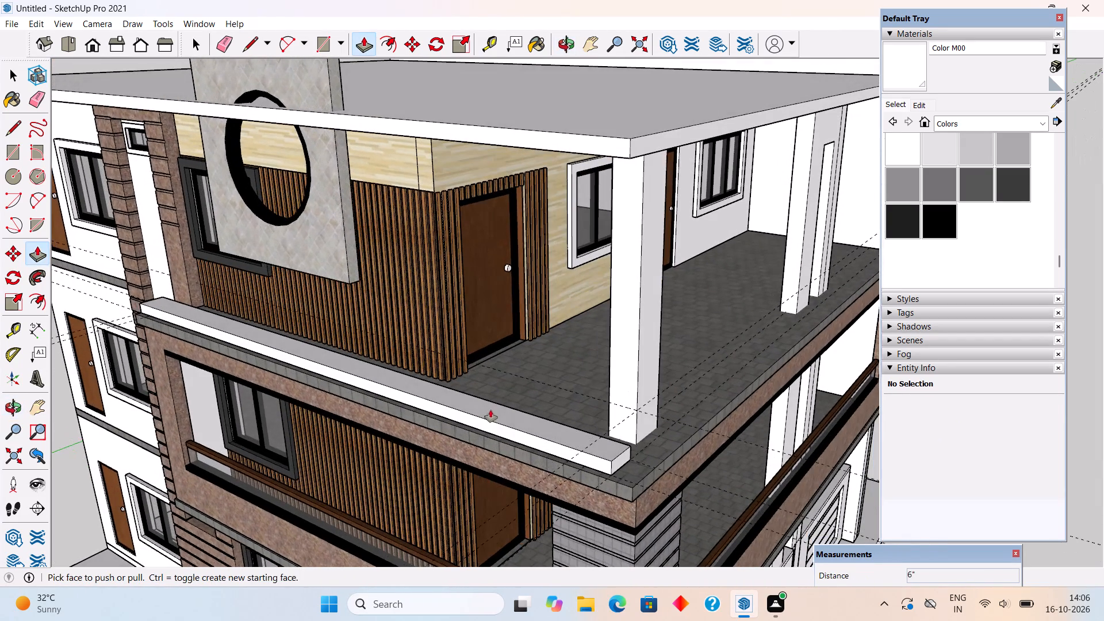
left_click(490, 410)
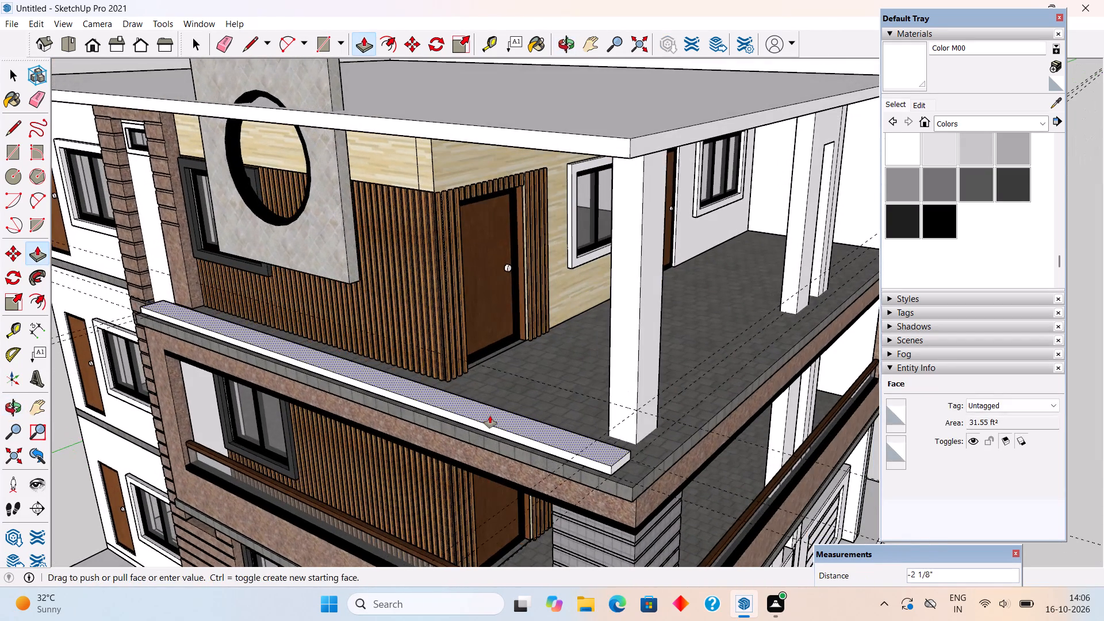
type("2\"")
key("Return")
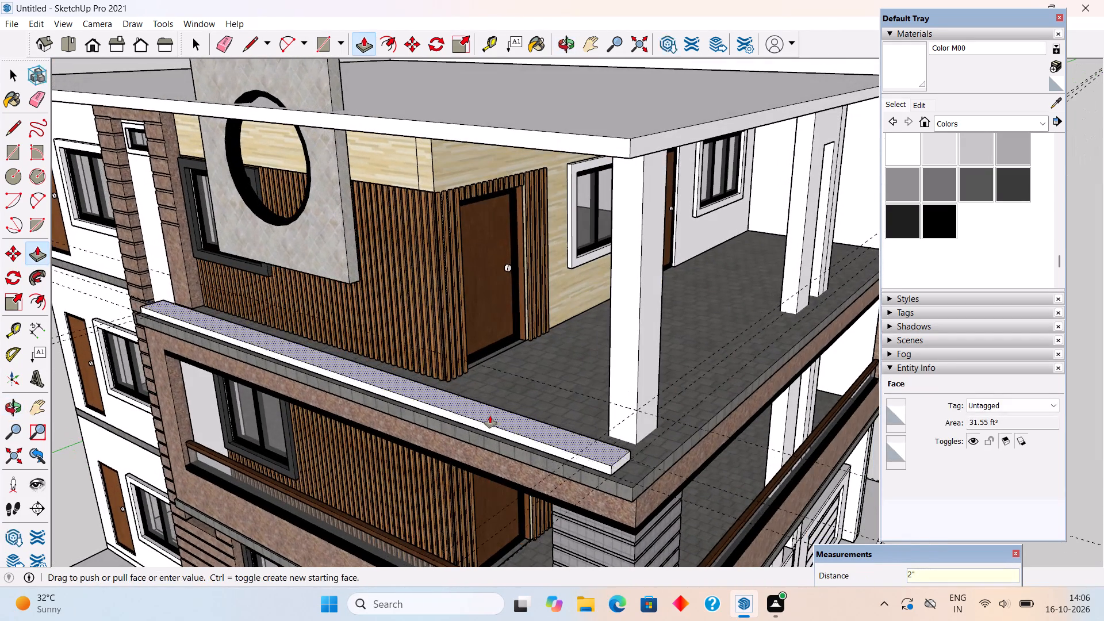
Draw a rectangle about 1' by 31' 5" along the door side of the slab, from the raised strip to the end wall.
middle_click_drag(679, 415, 520, 398)
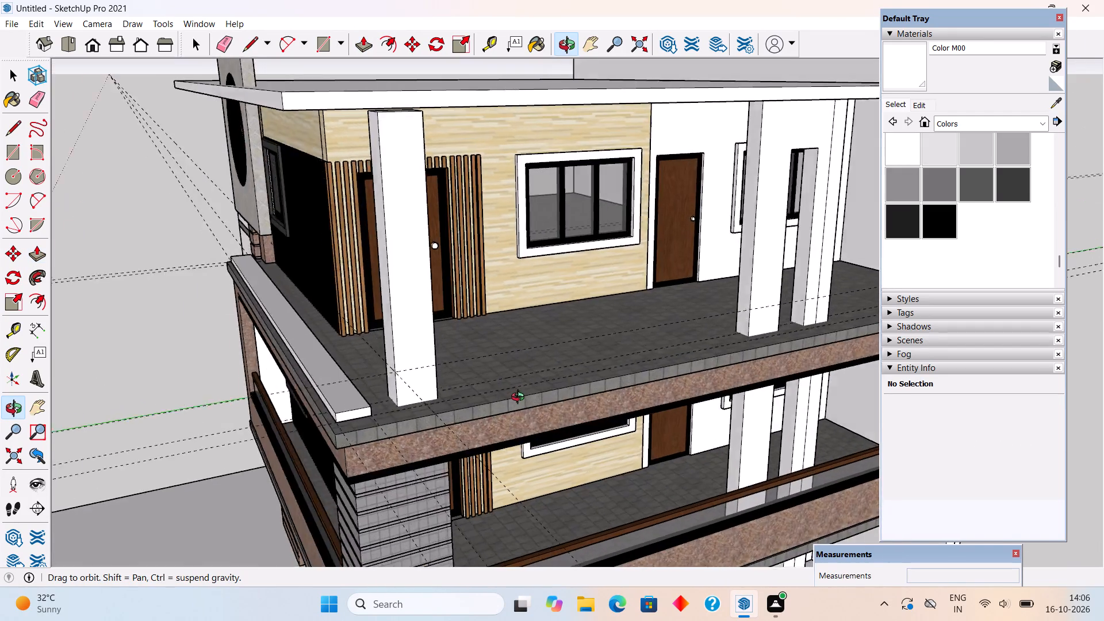
middle_click_drag(520, 398, 445, 408)
scroll(290, 406, "up", 5)
key("space")
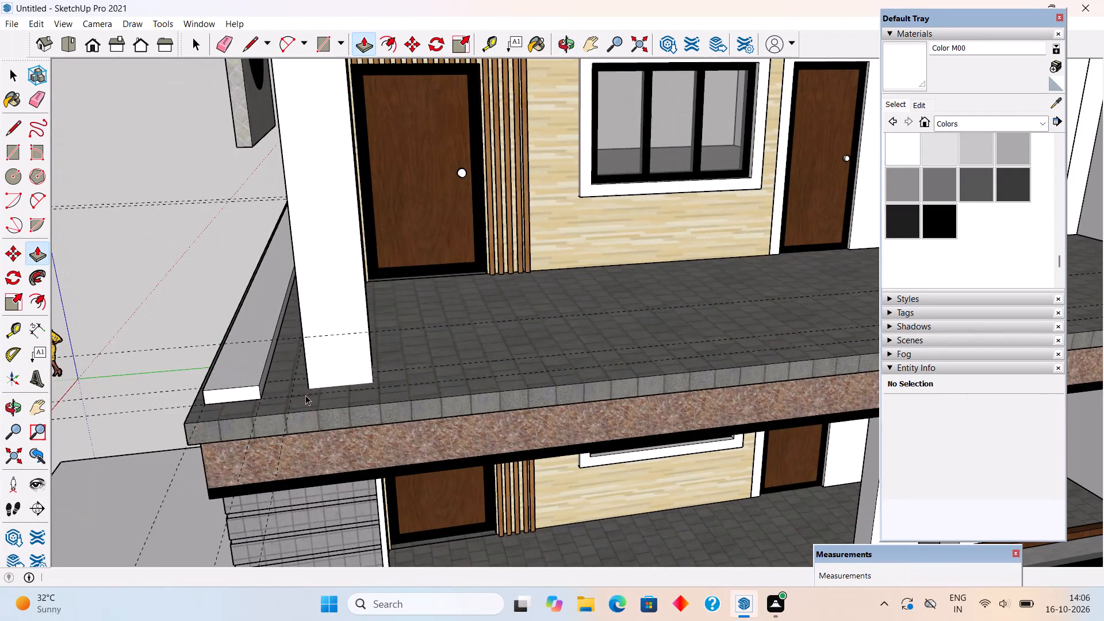
type("r")
scroll(292, 384, "up", 12)
scroll(214, 411, "up", 4)
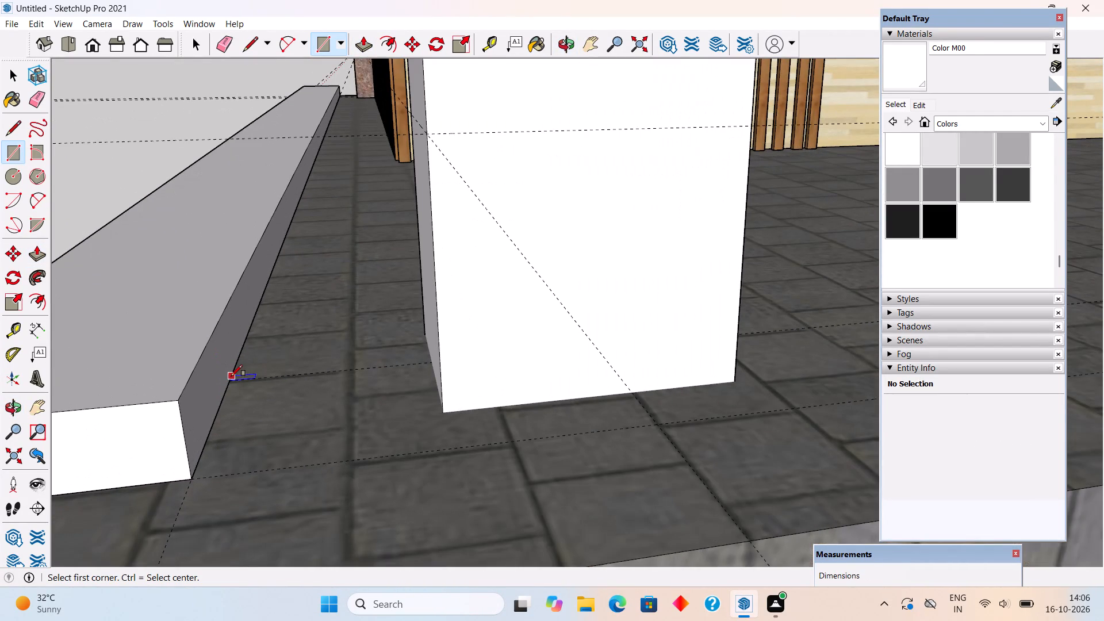
left_click(231, 378)
scroll(225, 419, "down", 14)
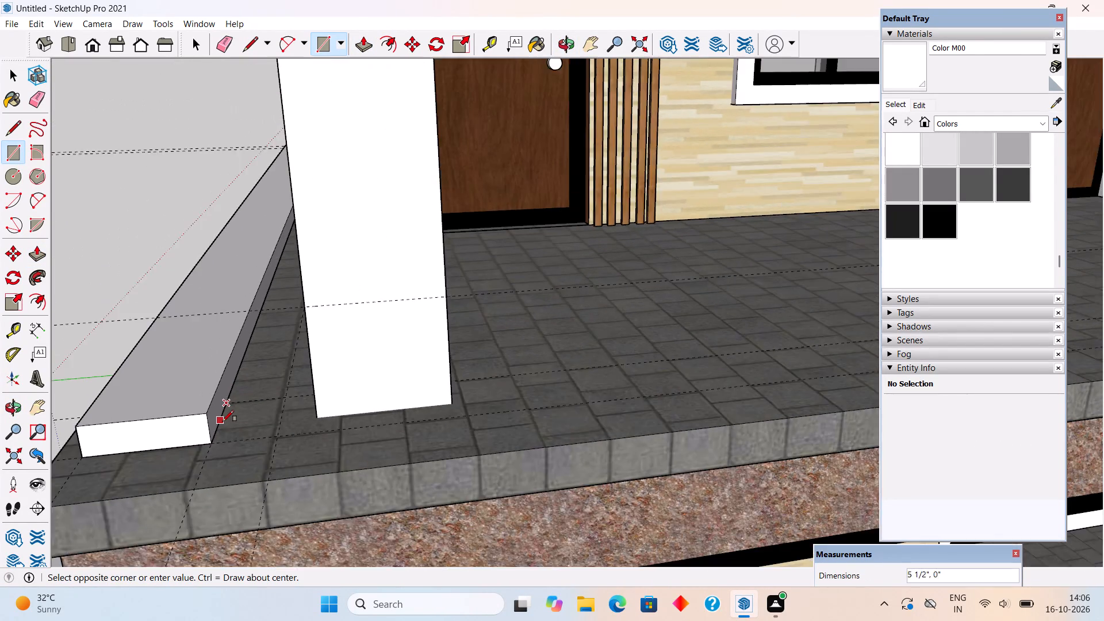
scroll(223, 421, "down", 12)
scroll(333, 408, "down", 10)
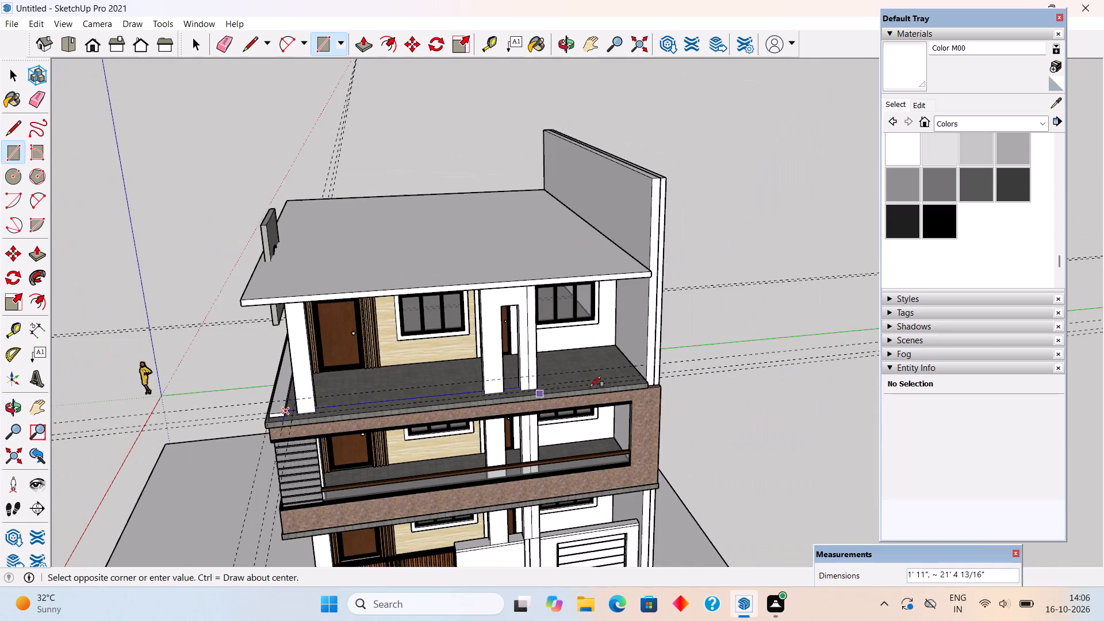
scroll(696, 354, "up", 4)
scroll(604, 389, "up", 15)
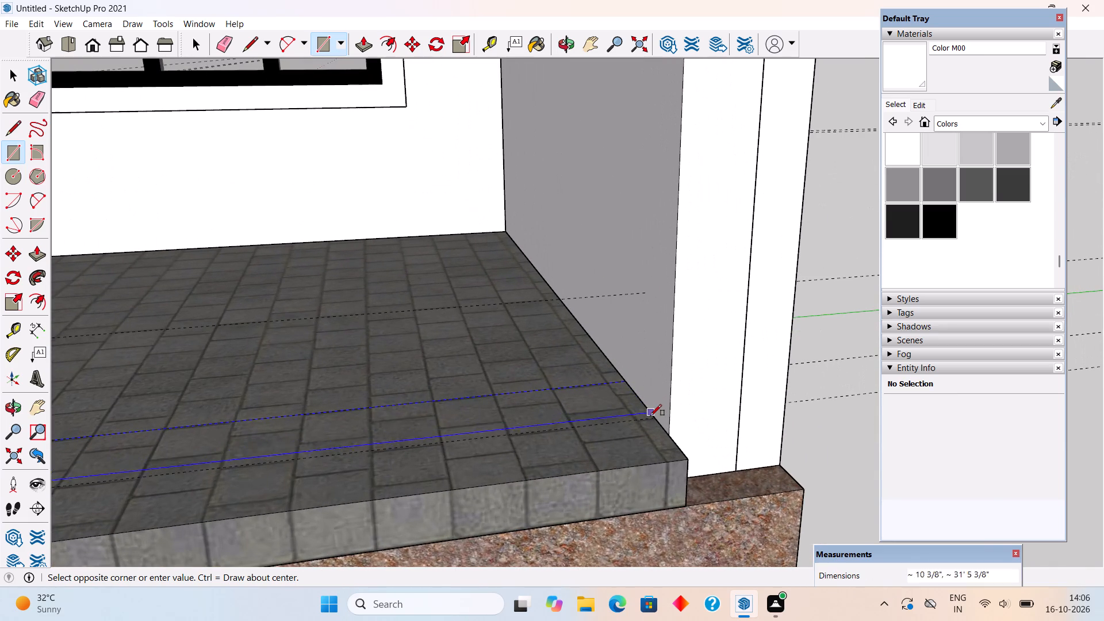
left_click(650, 417)
Extrude the door-side strip 4" upward, level with the top of the circular-panel-side strip.
key("p")
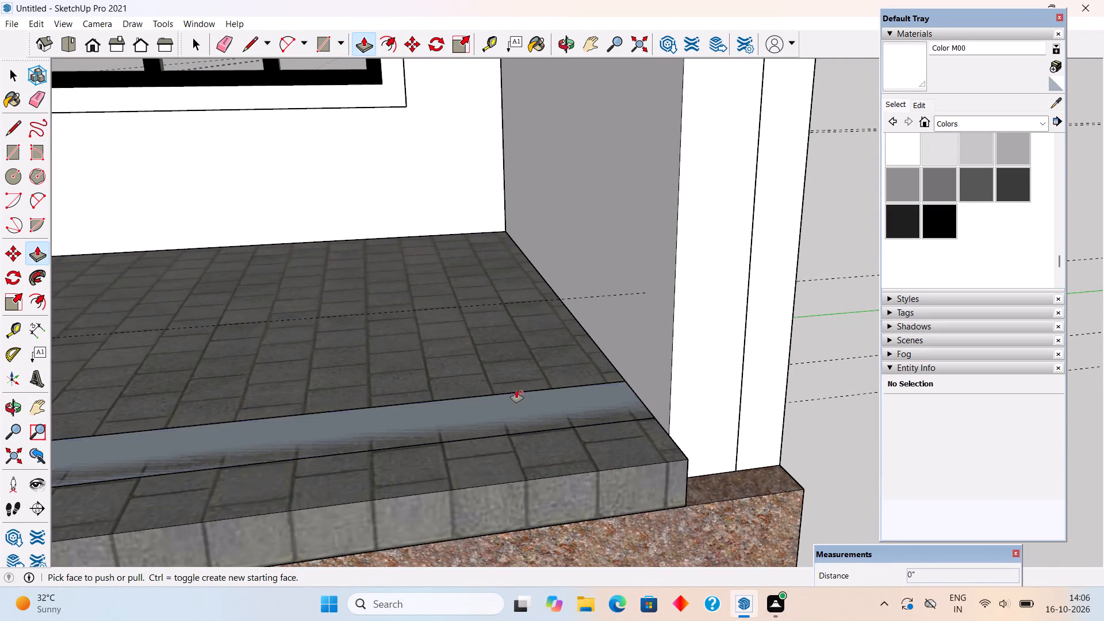
scroll(516, 390, "down", 6)
scroll(888, 423, "down", 12)
scroll(447, 419, "down", 4)
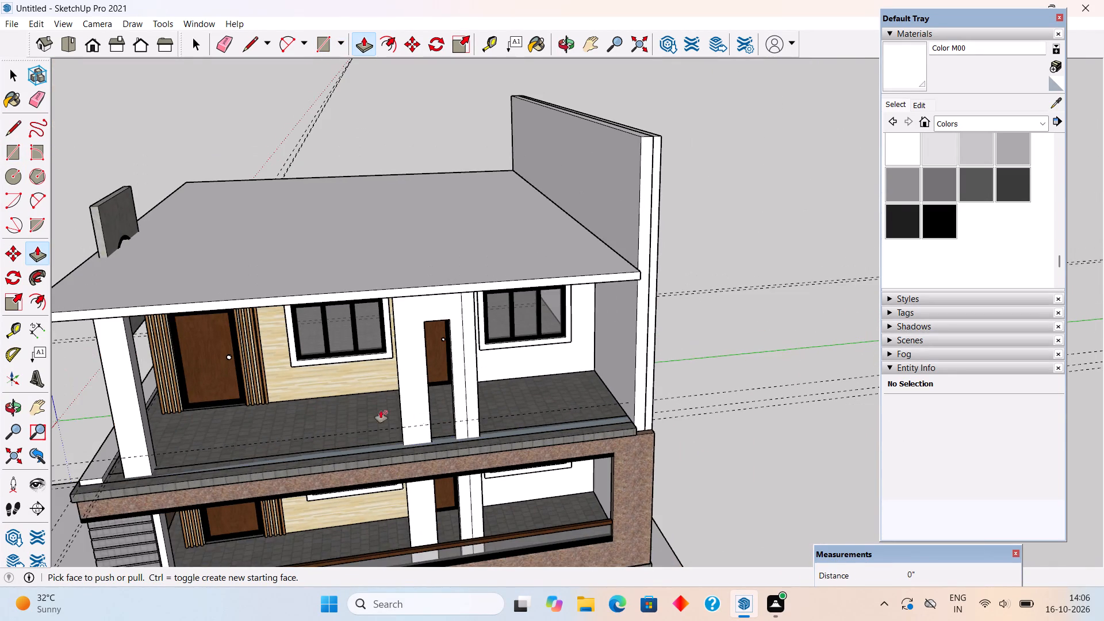
scroll(207, 458, "up", 11)
middle_click_drag(221, 439, 335, 417)
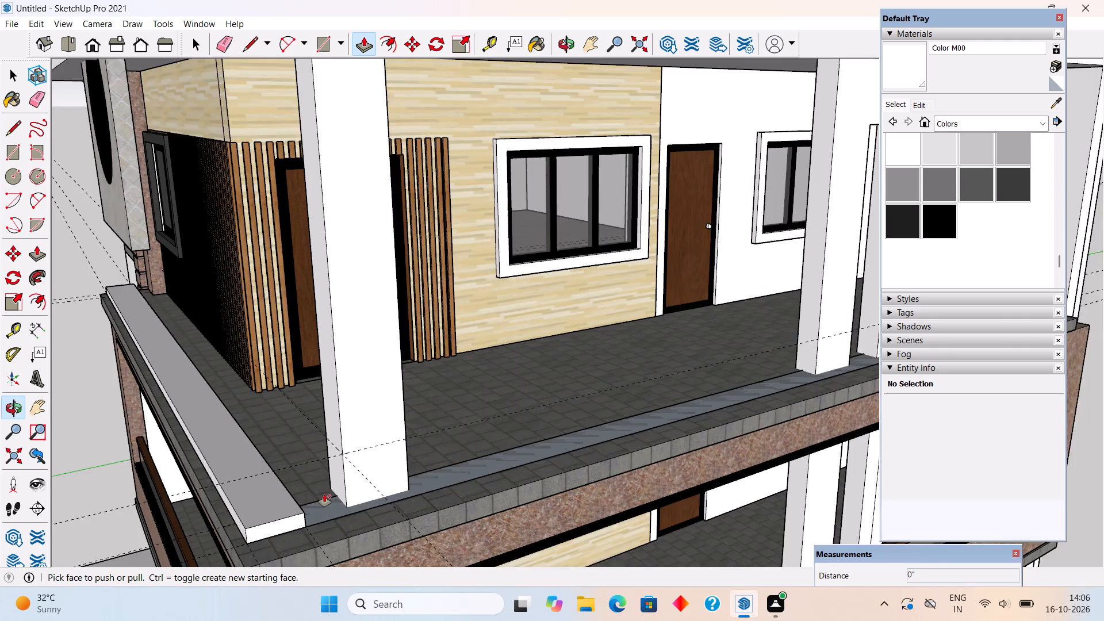
scroll(321, 500, "up", 3)
left_click(321, 515)
left_click(282, 517)
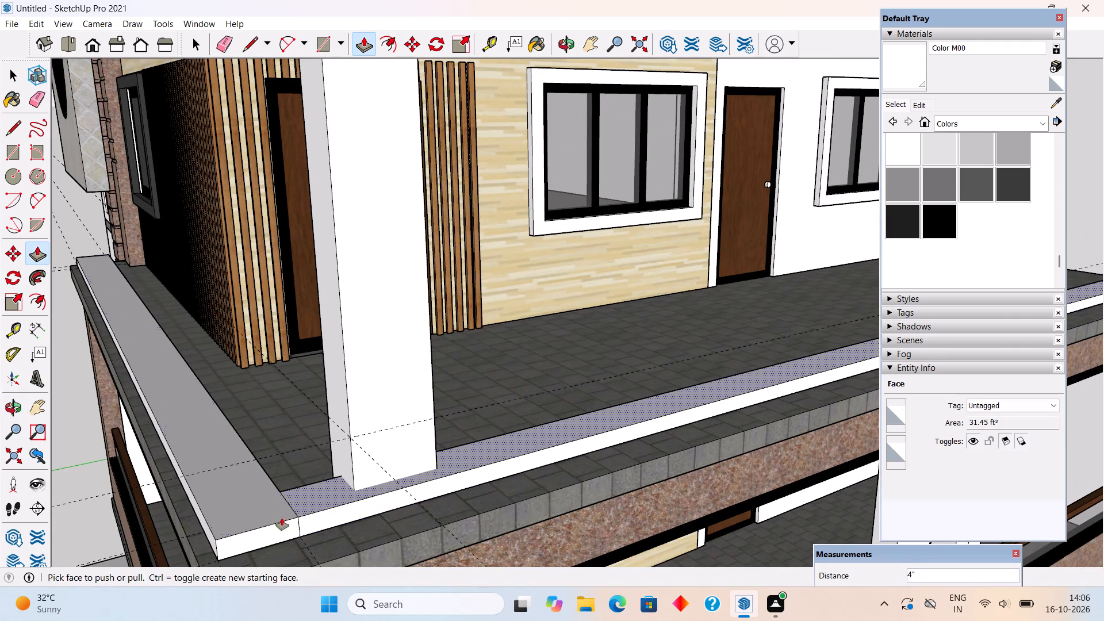
Delete the two seam edges, on top and on the outer side, where the raised strips meet at the corner.
key("space")
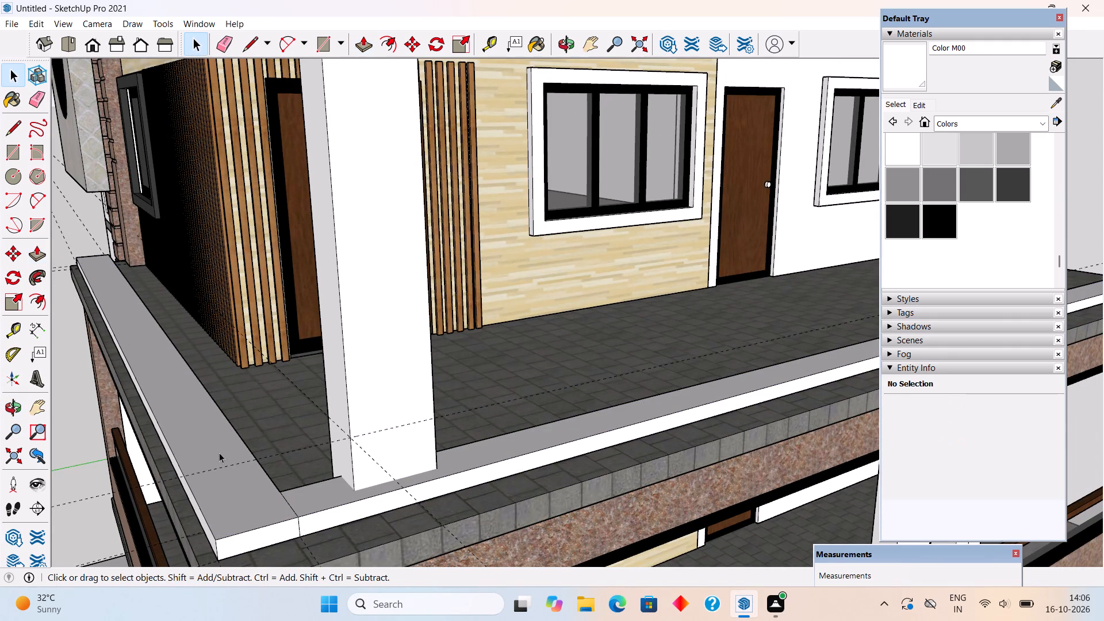
scroll(218, 455, "down", 4)
middle_click_drag(221, 471, 450, 431)
scroll(450, 431, "down", 4)
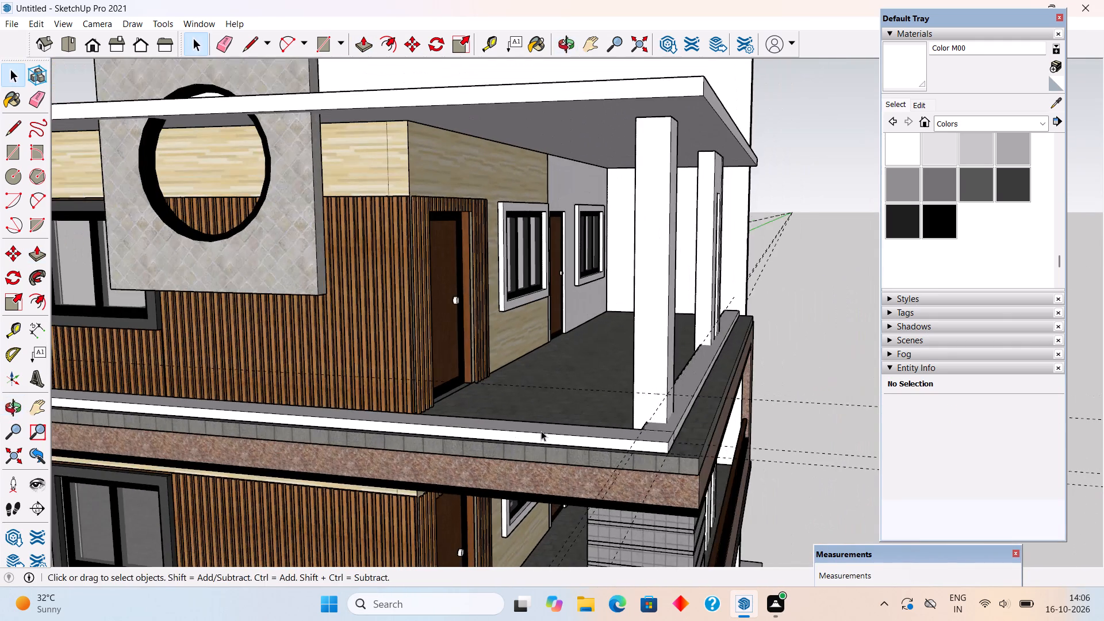
scroll(597, 427, "down", 3)
middle_click_drag(606, 443, 551, 470)
scroll(613, 455, "up", 5)
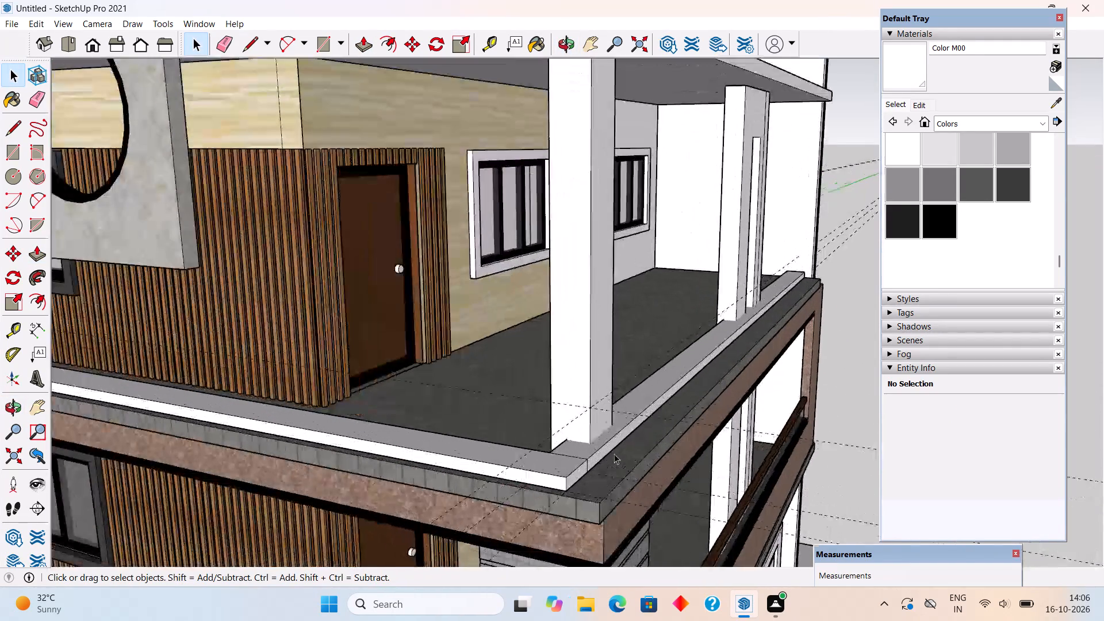
scroll(588, 448, "up", 6)
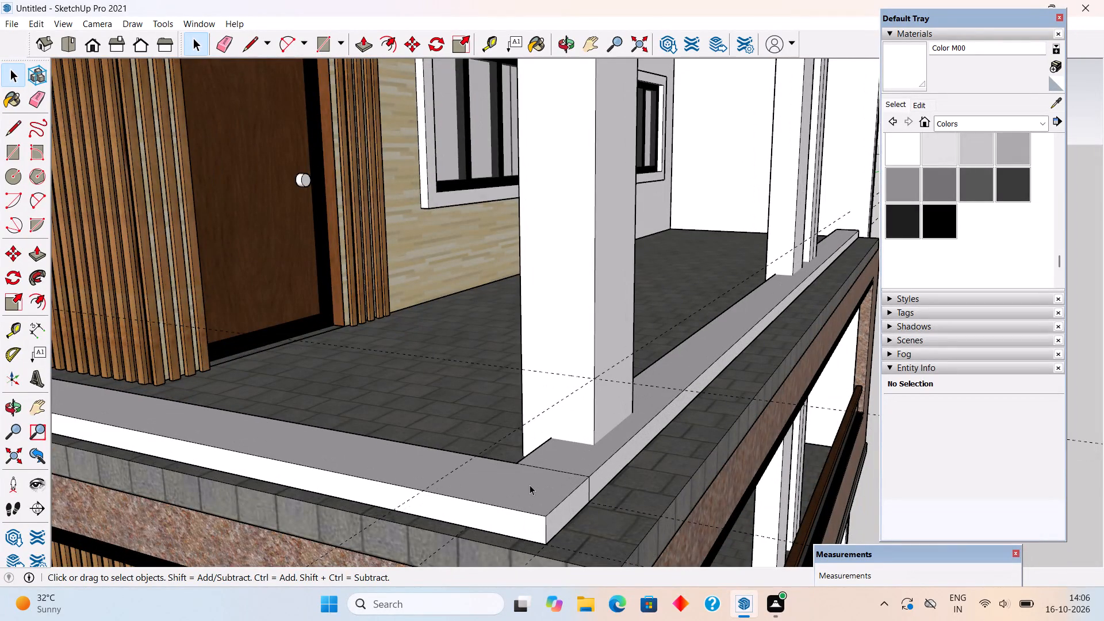
triple_click(578, 476)
left_click(578, 476)
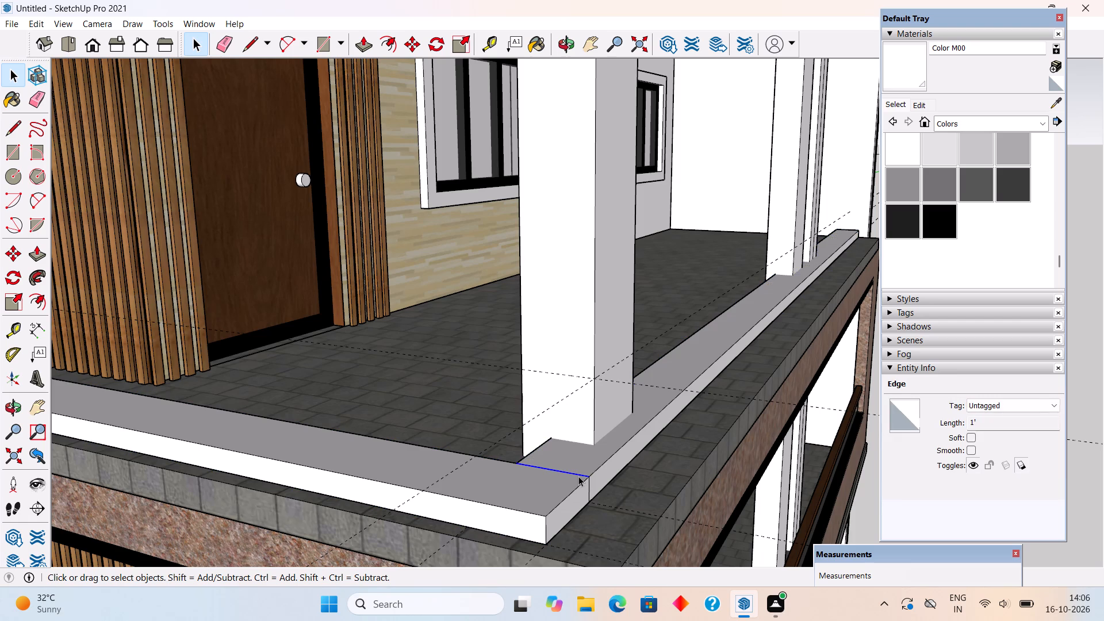
key("Delete")
left_click(586, 488)
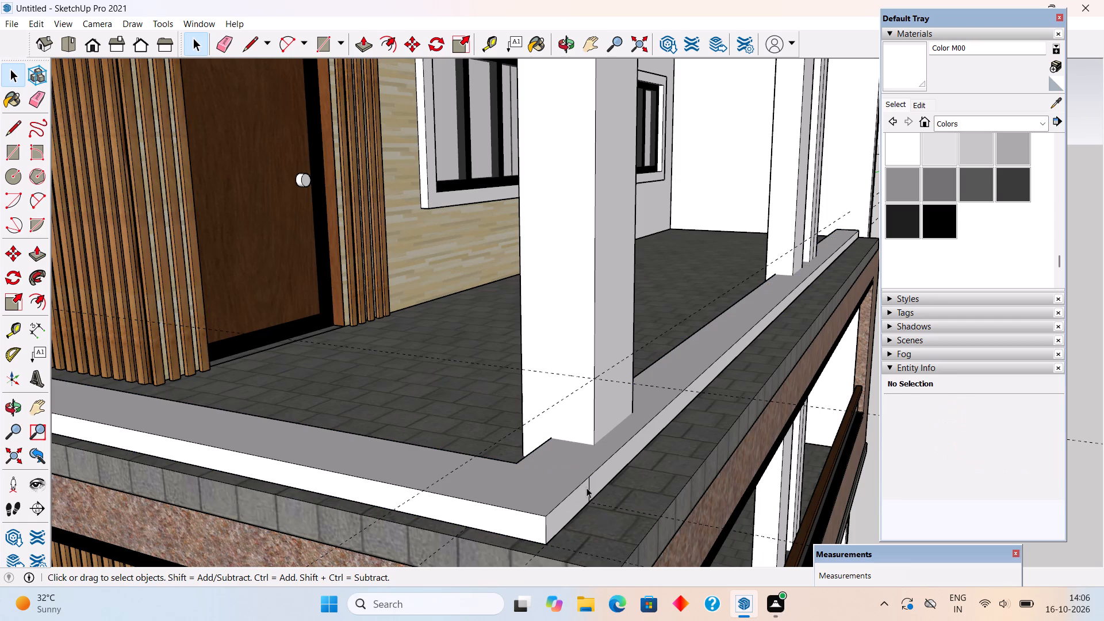
left_click(588, 489)
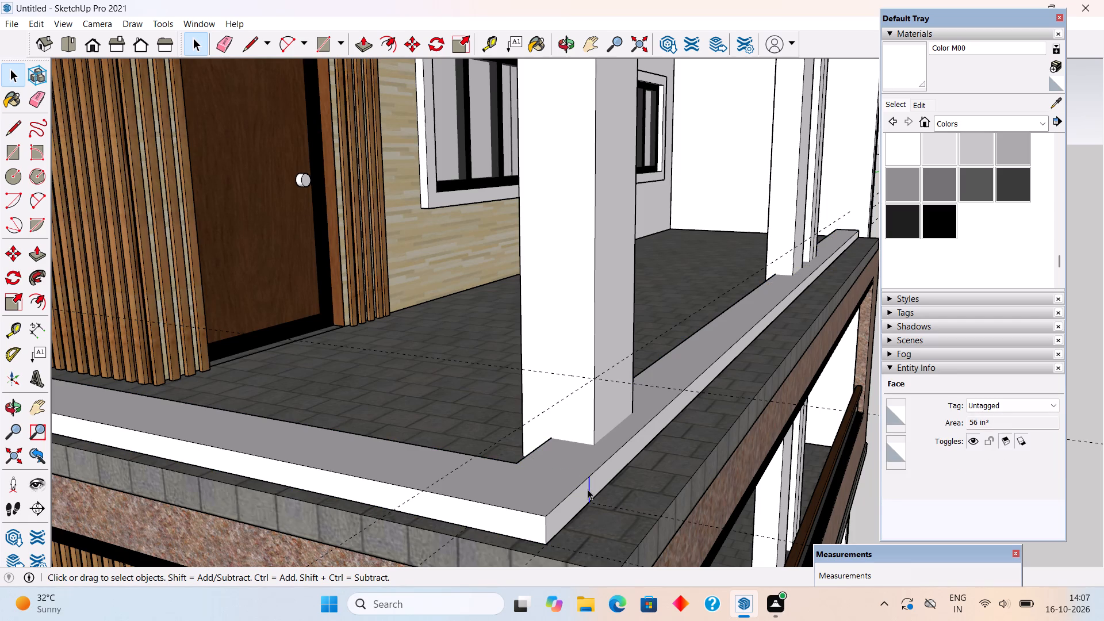
key("Delete")
Group all the geometry of the joined L-shaped balcony strip.
triple_click(562, 480)
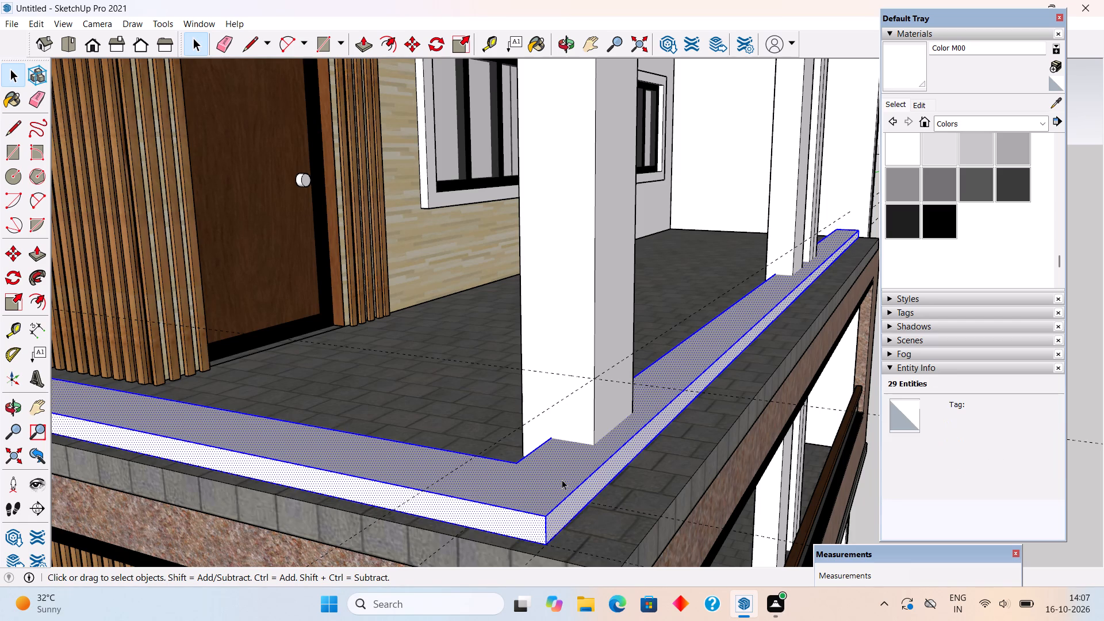
right_click(562, 480)
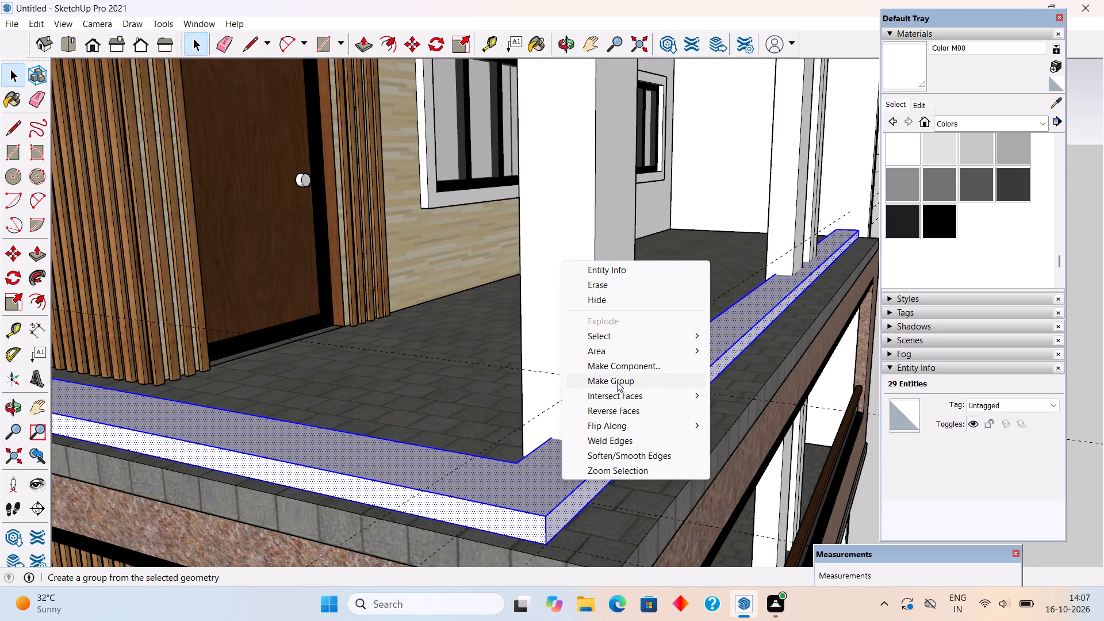
left_click(617, 382)
left_click(859, 524)
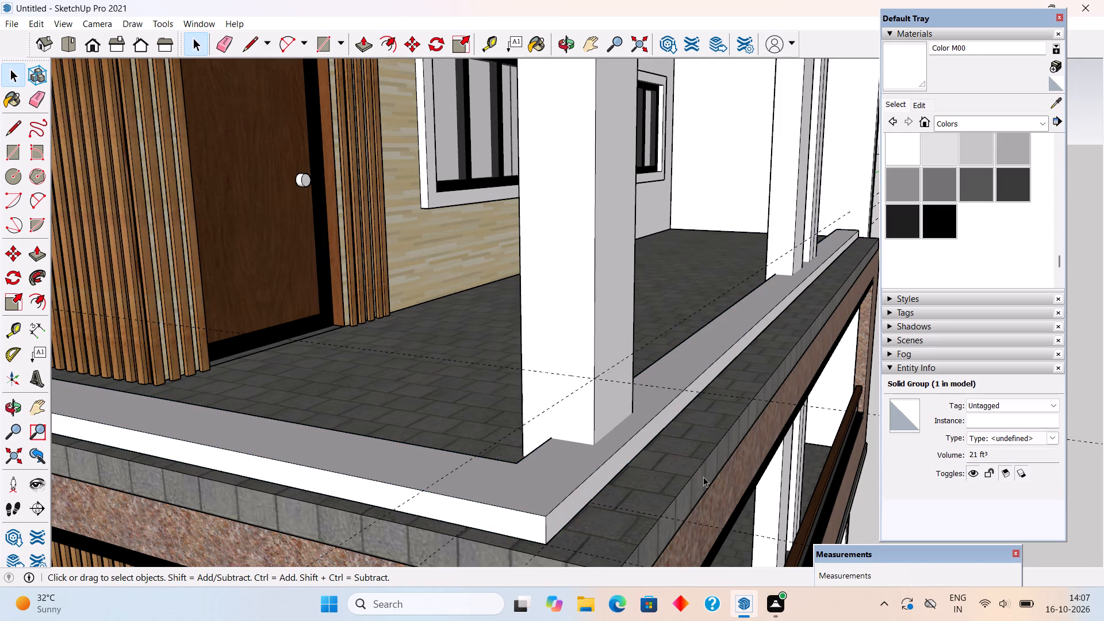
Open the L-shaped strip group for editing.
left_click(526, 478)
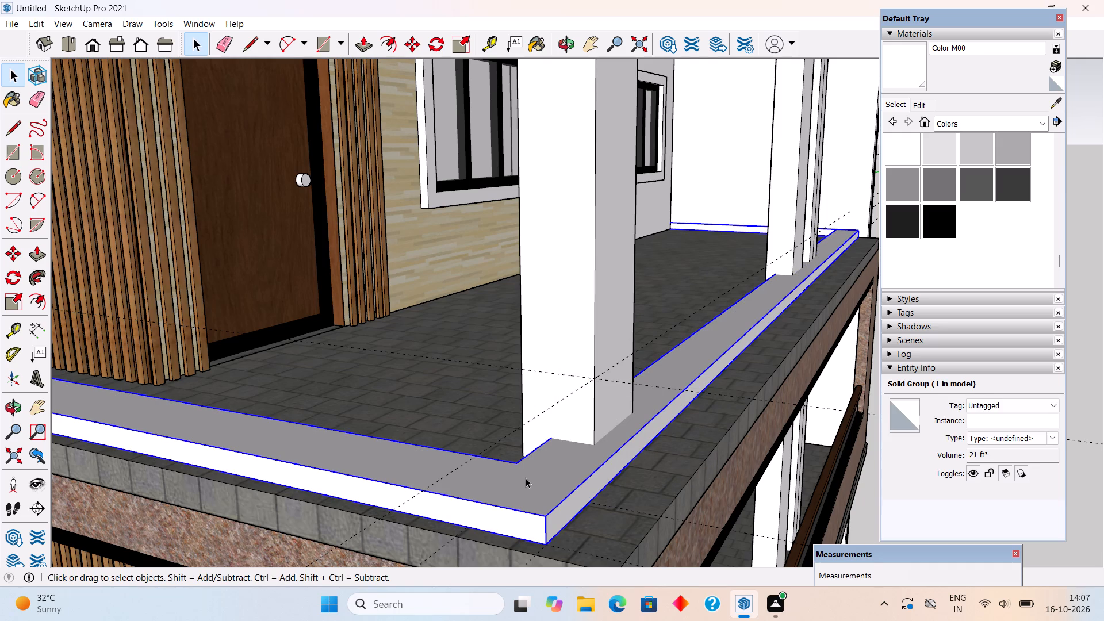
left_click(527, 488)
key("p")
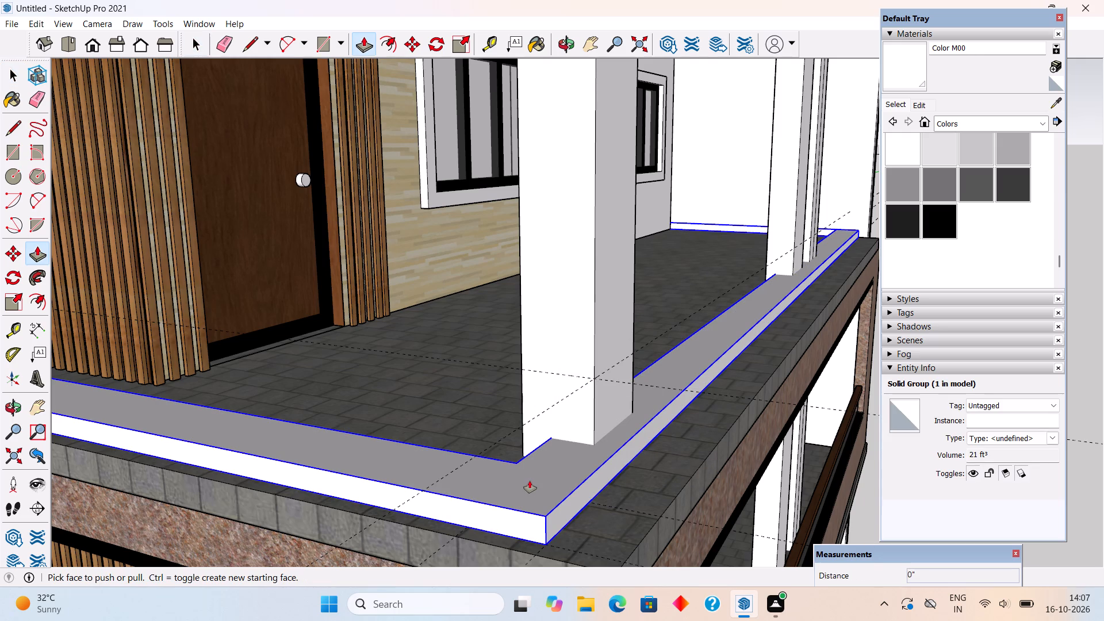
left_click(530, 481)
key("space")
triple_click(536, 492)
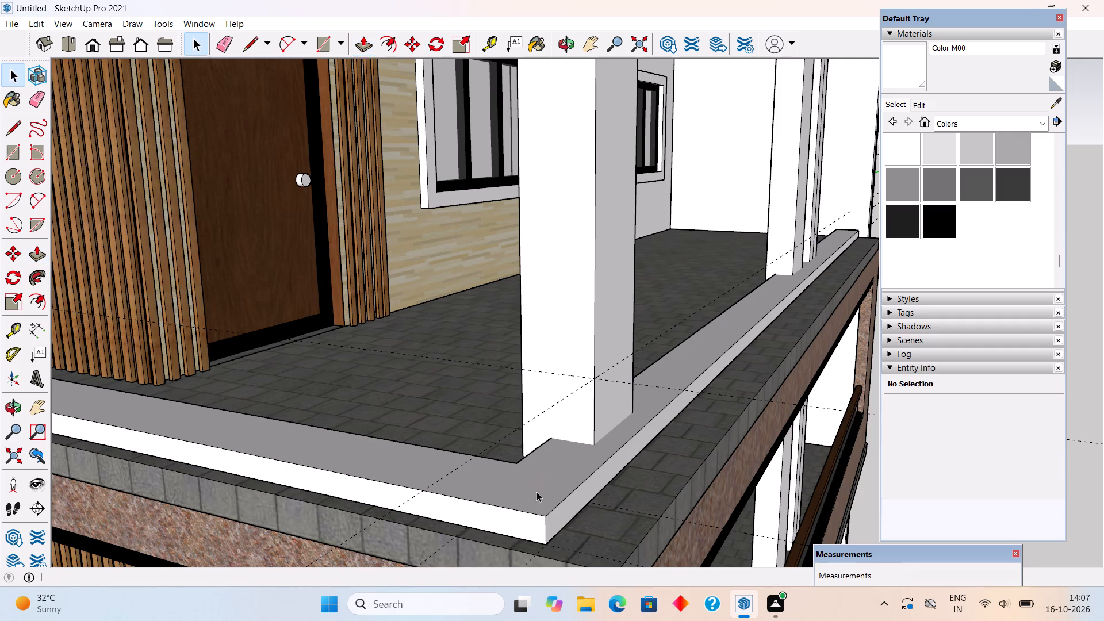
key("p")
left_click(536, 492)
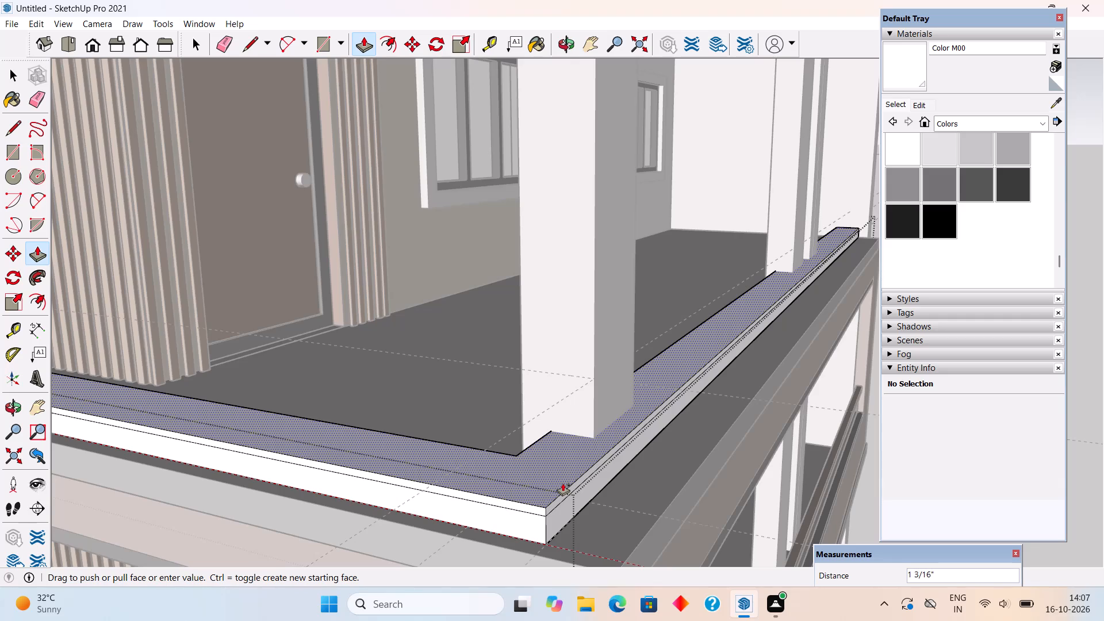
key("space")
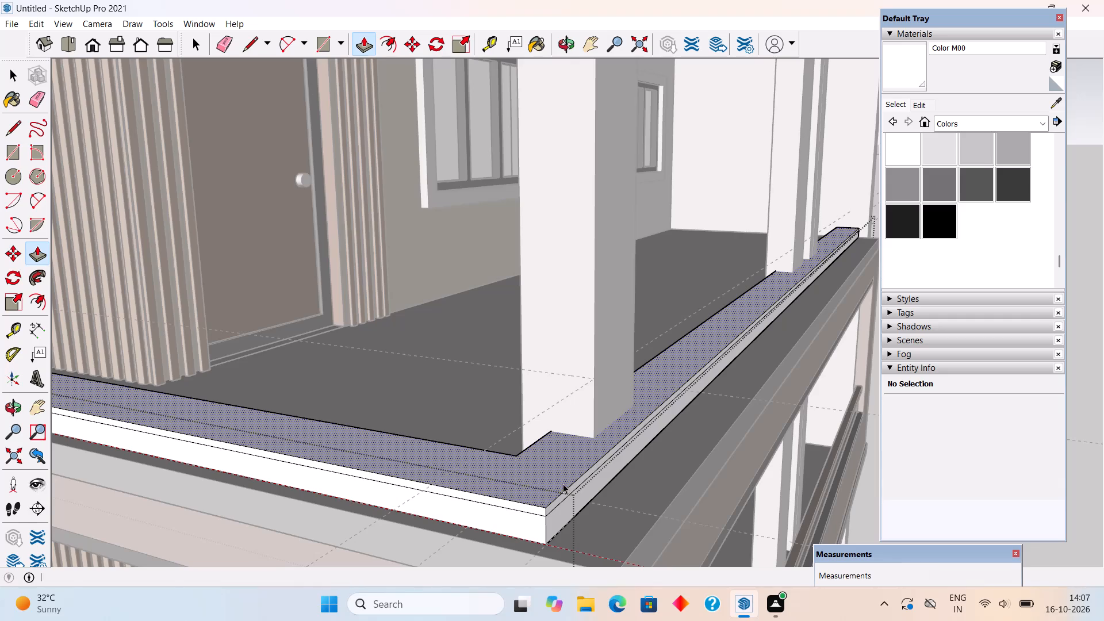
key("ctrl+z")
Lower the top face of the L-shaped strip by 2" with Push/Pull inside the group.
triple_click(540, 492)
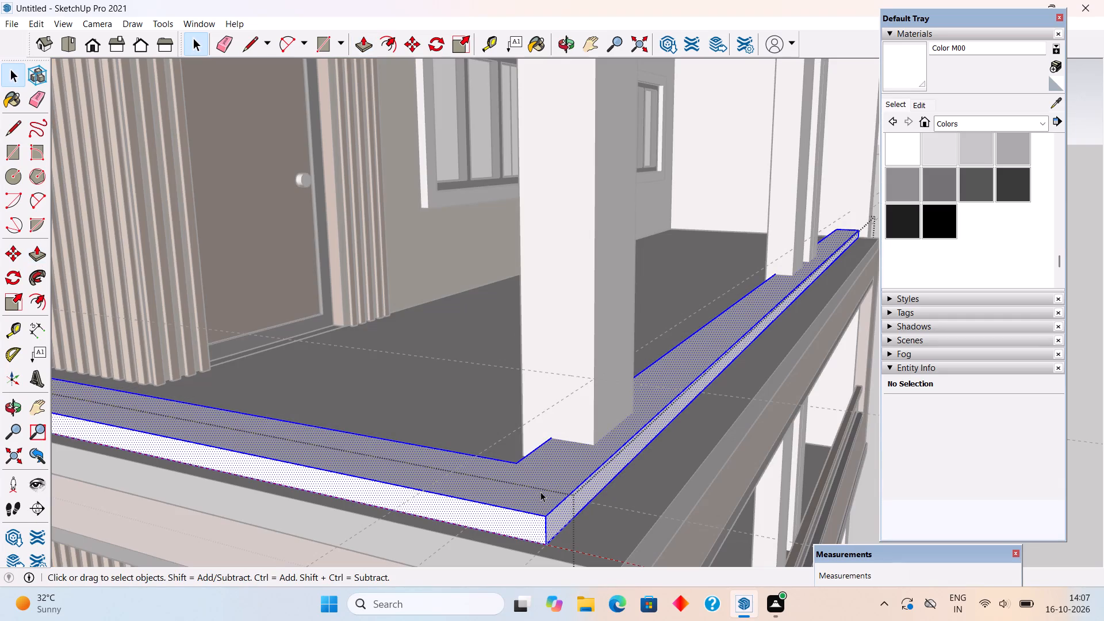
key("p")
left_click(540, 492)
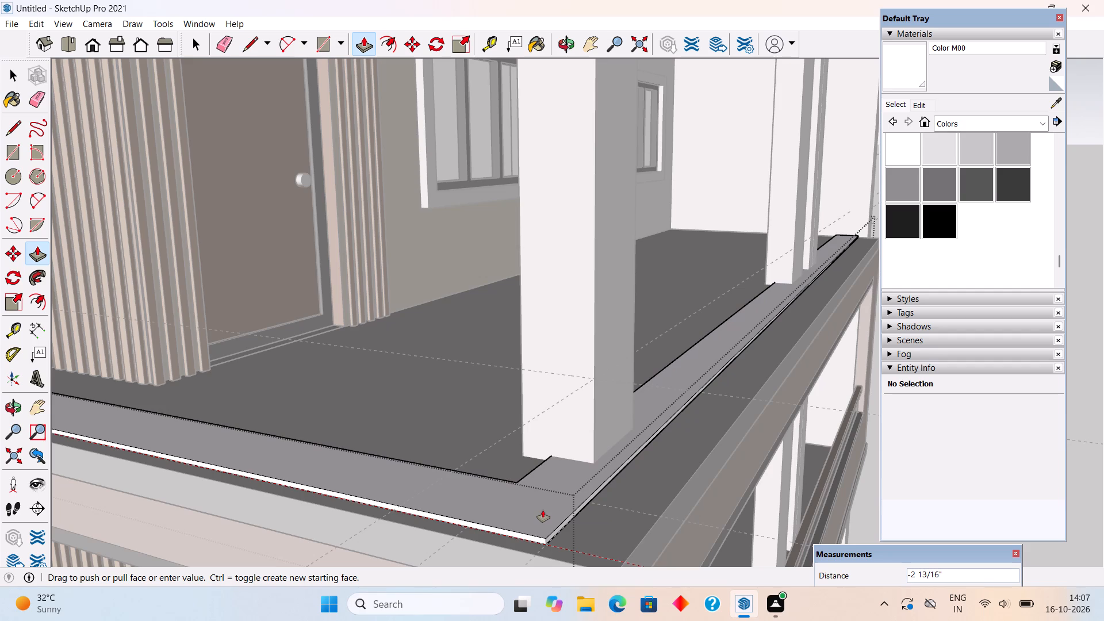
type("2\"")
key("Return")
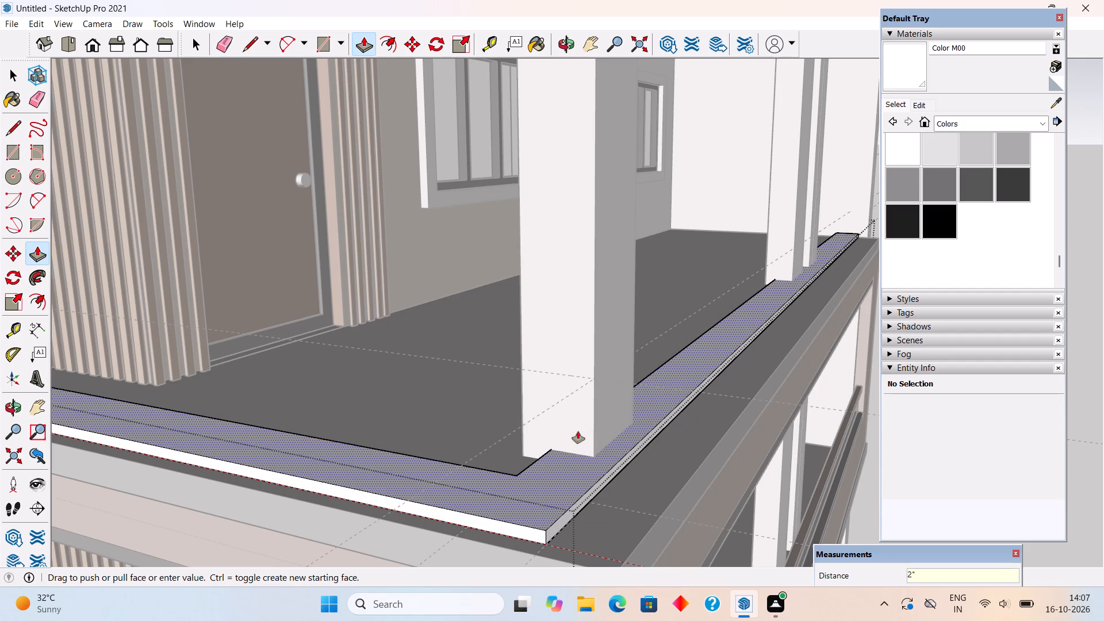
Raise the top face of the L-shaped strip by 3" with Push/Pull, keeping the lower band separate, and leave the group.
left_click(560, 492)
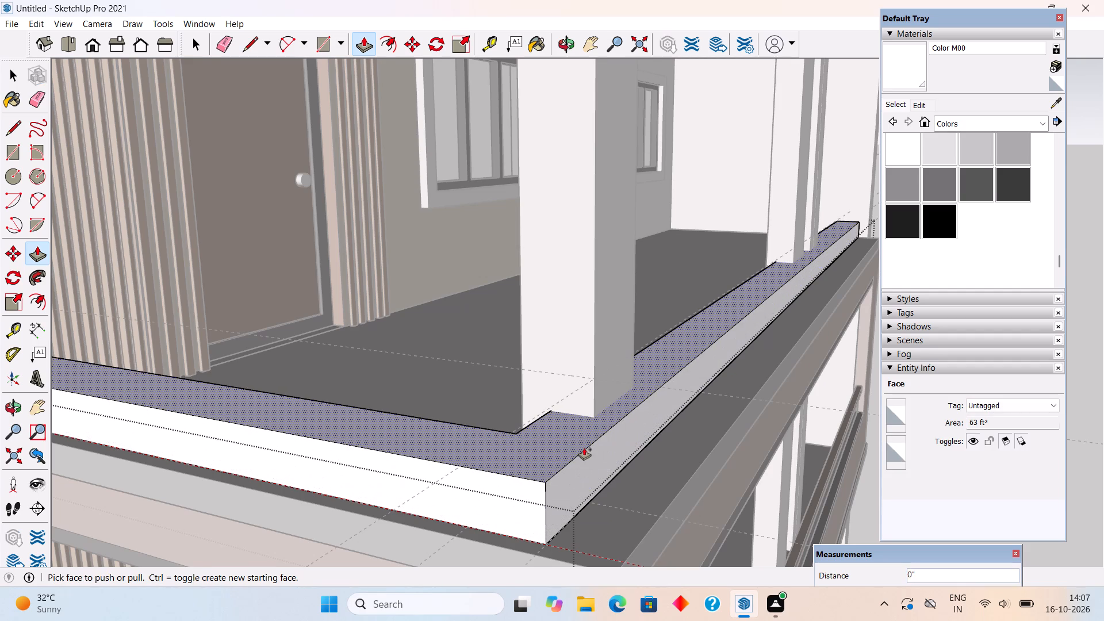
type("3\"")
key("Return")
key("space")
scroll(584, 442, "down", 6)
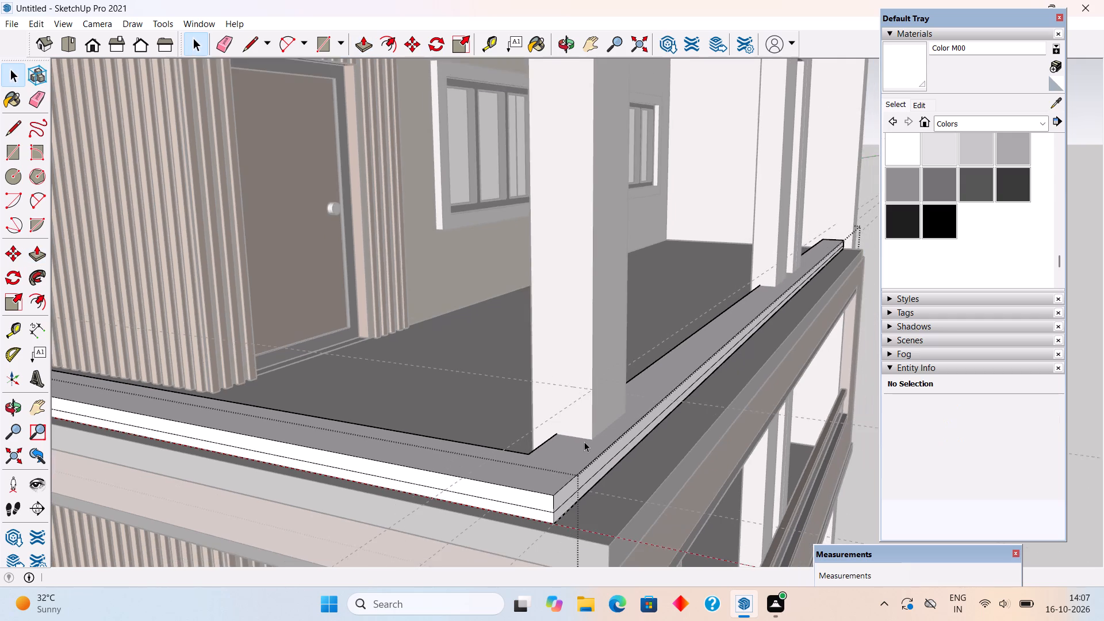
scroll(584, 442, "down", 7)
left_click(777, 376)
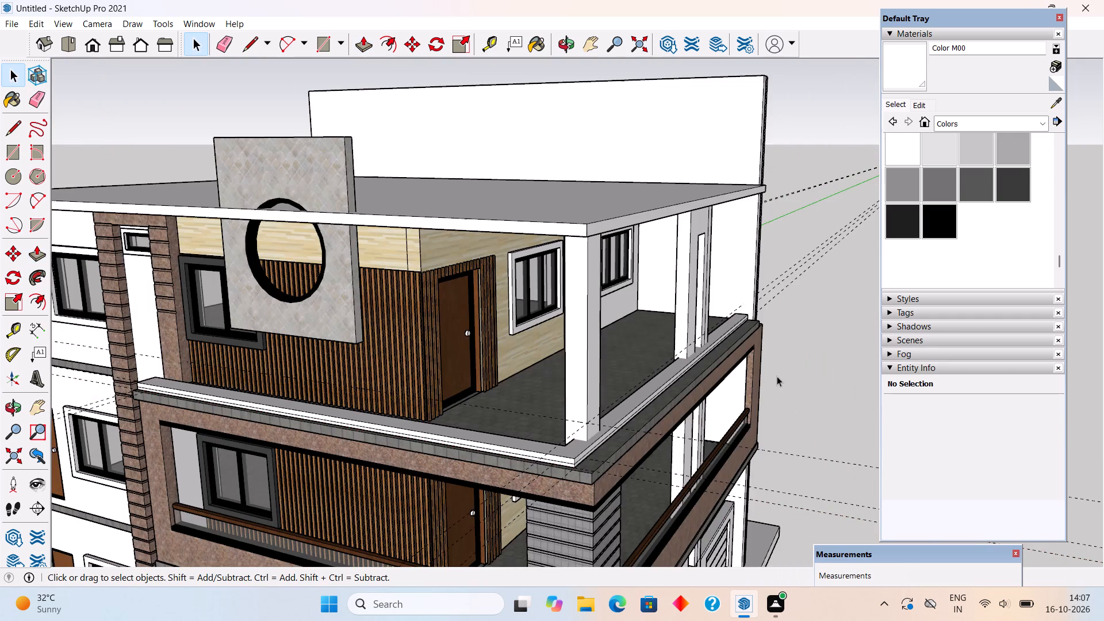
Sample the Granite Brown material from the fascia band below the top-floor balcony slab.
middle_click_drag(653, 457, 845, 424)
scroll(757, 392, "up", 3)
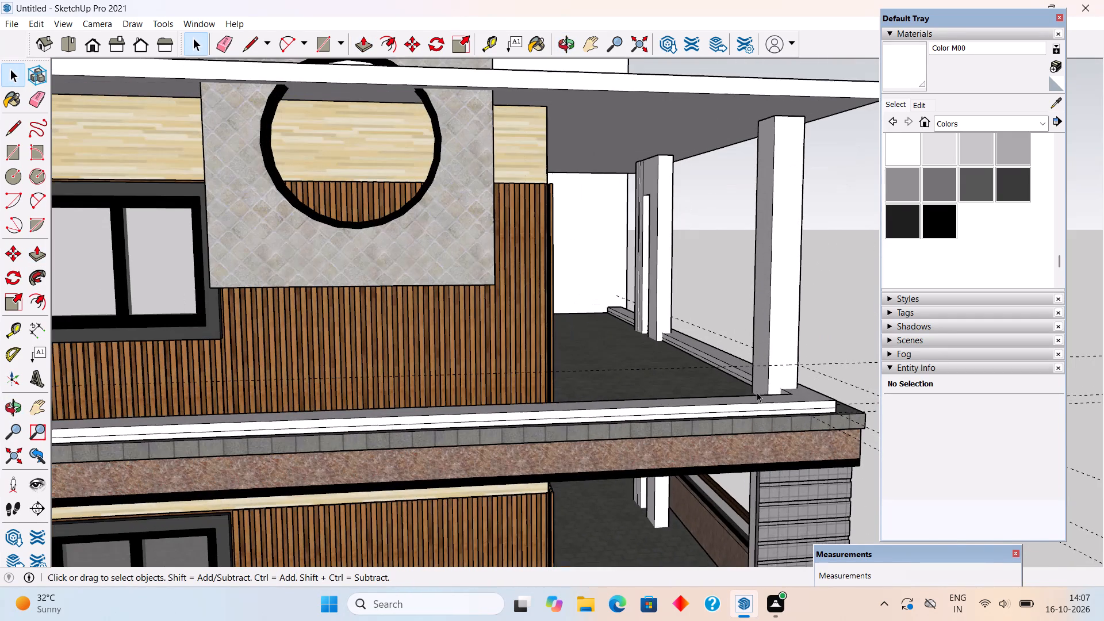
middle_click_drag(735, 428, 654, 440)
scroll(654, 440, "down", 1)
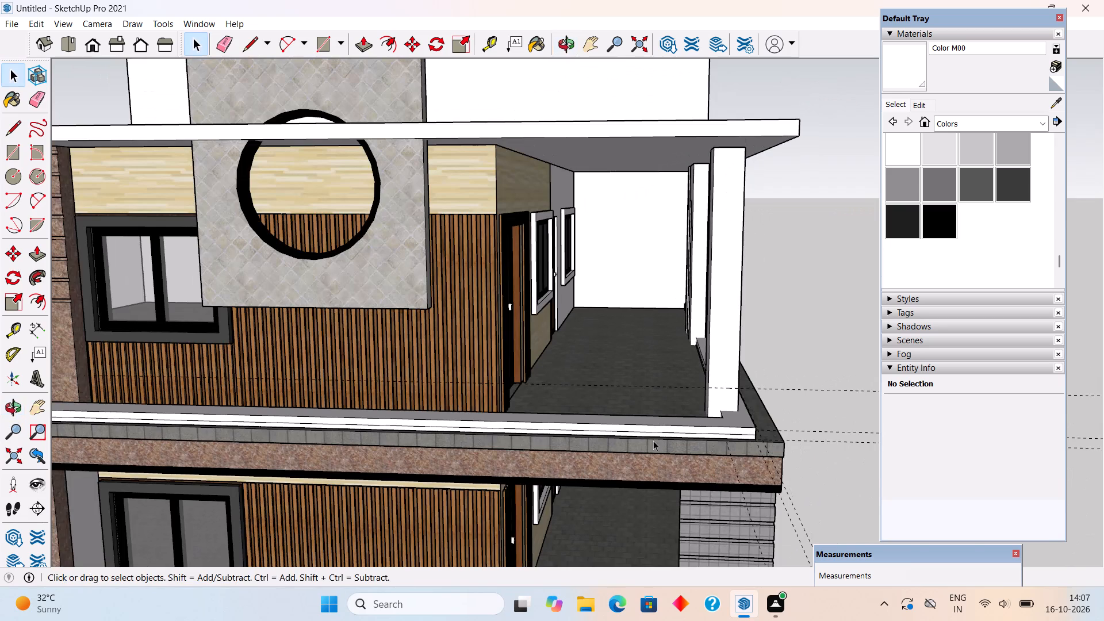
scroll(653, 440, "down", 3)
middle_click_drag(571, 418, 446, 456)
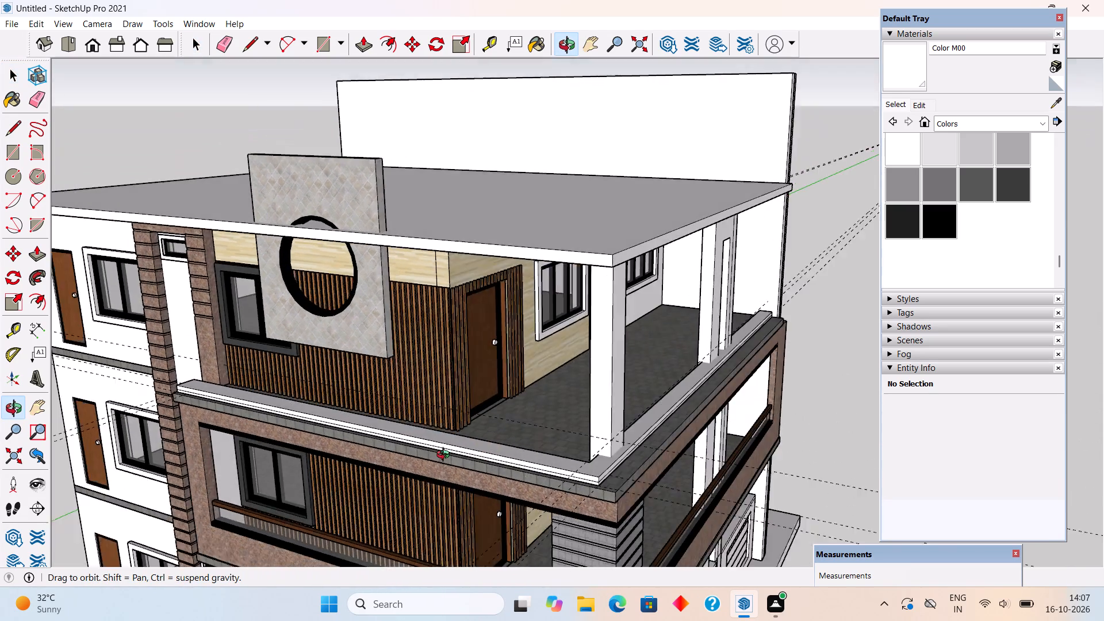
middle_click_drag(446, 456, 563, 446)
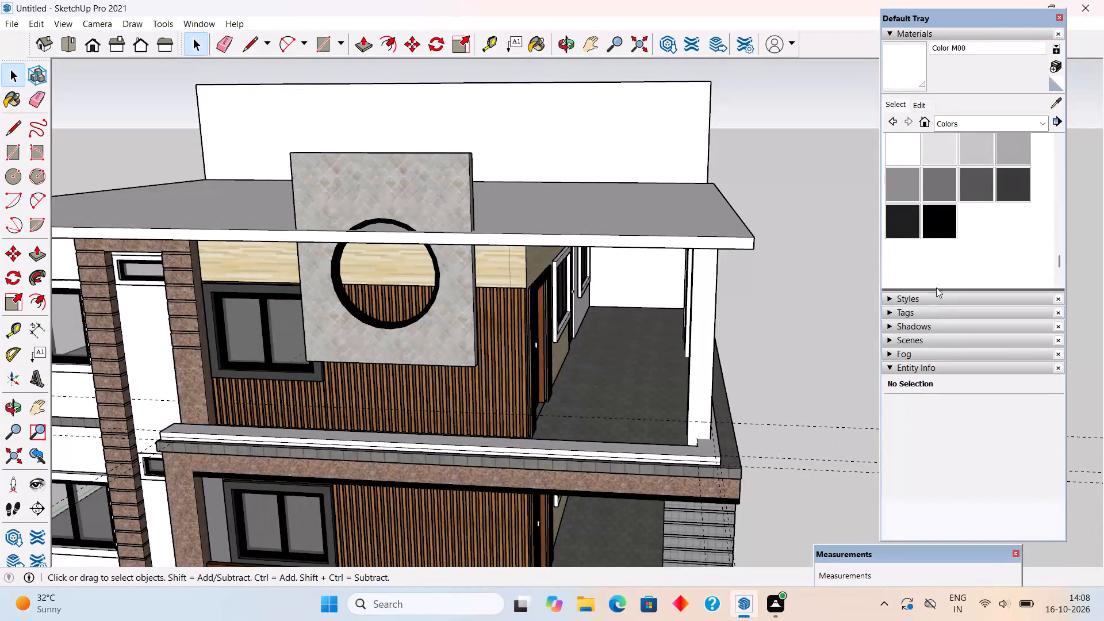
left_click(1055, 105)
left_click(672, 486)
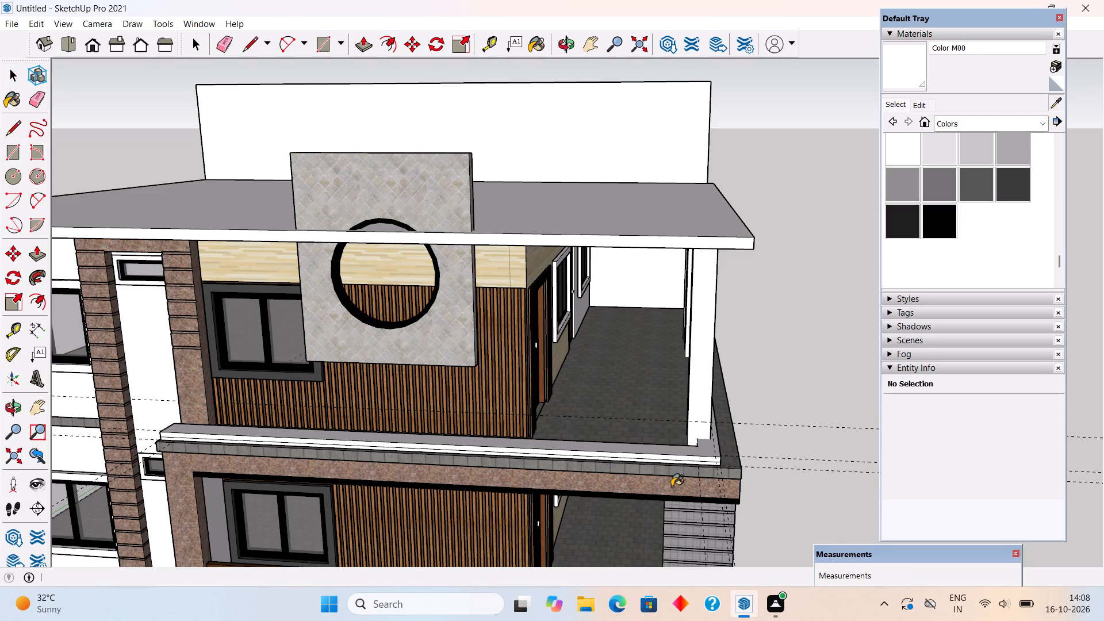
Open the L-shaped strip group and paint the top face and the front face of its upper band with Granite Brown.
scroll(662, 486, "up", 4)
scroll(699, 422, "up", 3)
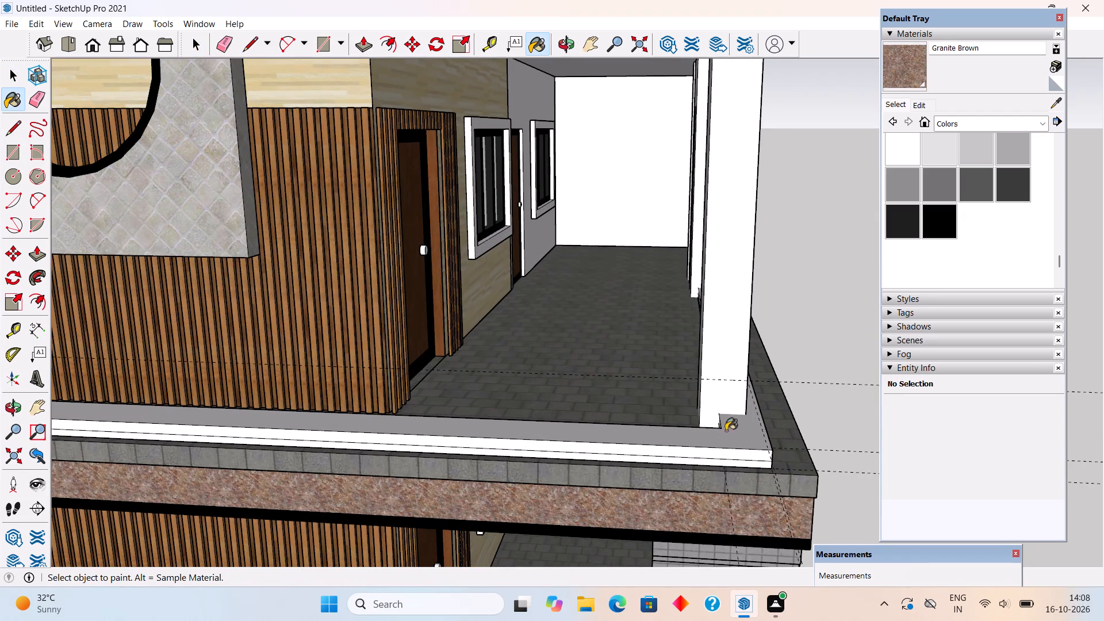
key("space")
triple_click(749, 435)
left_click(748, 441)
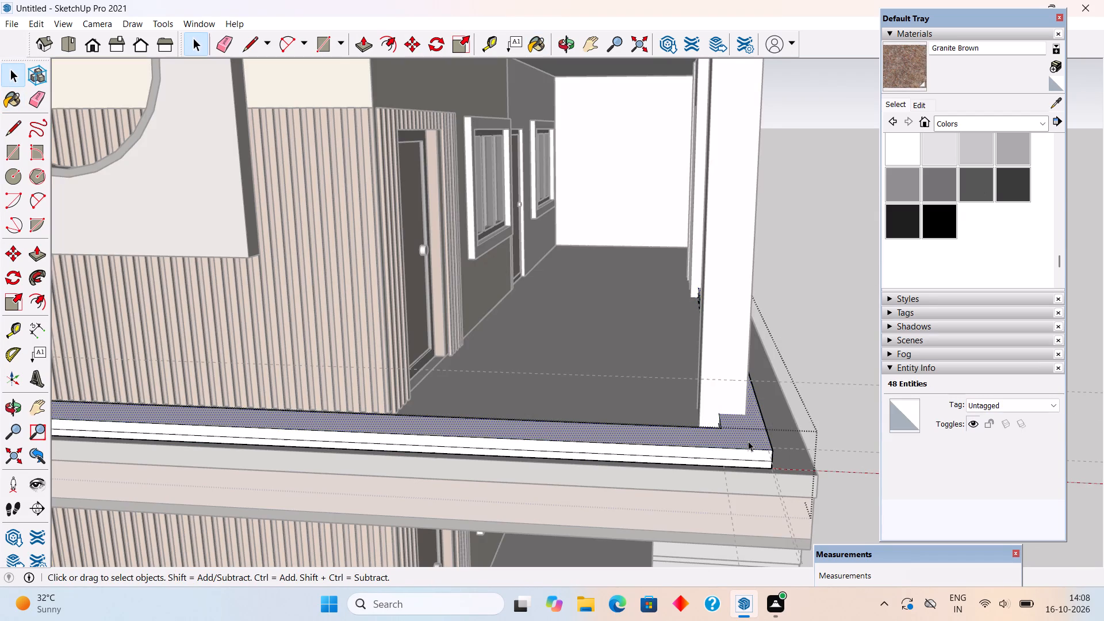
left_click(907, 75)
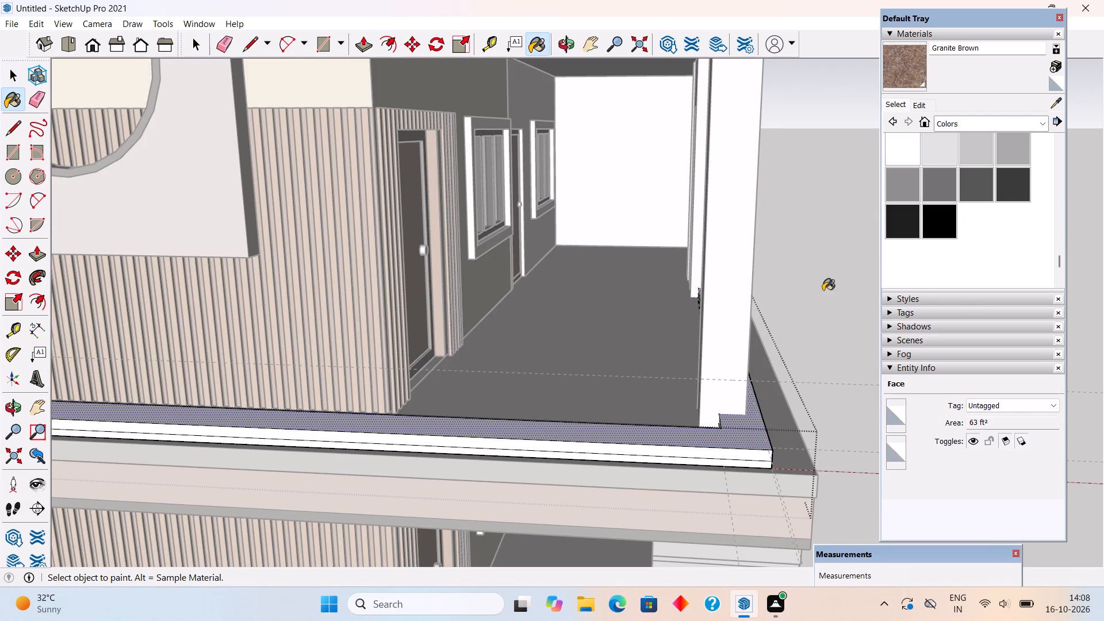
left_click(730, 447)
scroll(730, 447, "up", 4)
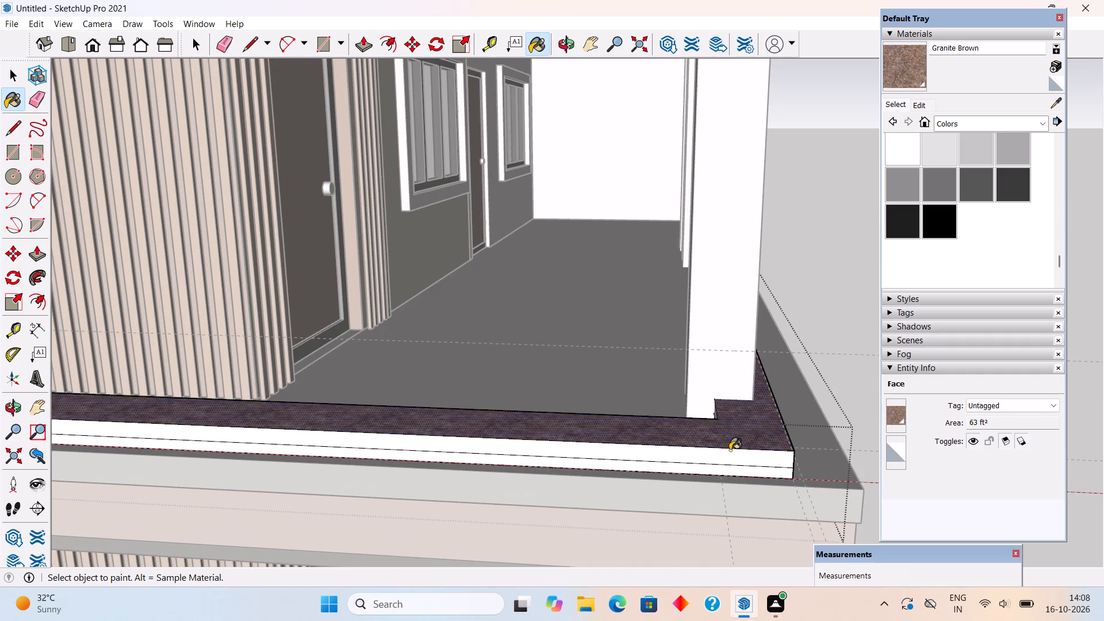
left_click(730, 453)
Paint the upper band's outer side face and its end face near the brick-clad column with Granite Brown, then close the group.
middle_click_drag(768, 435, 616, 394)
left_click(619, 400)
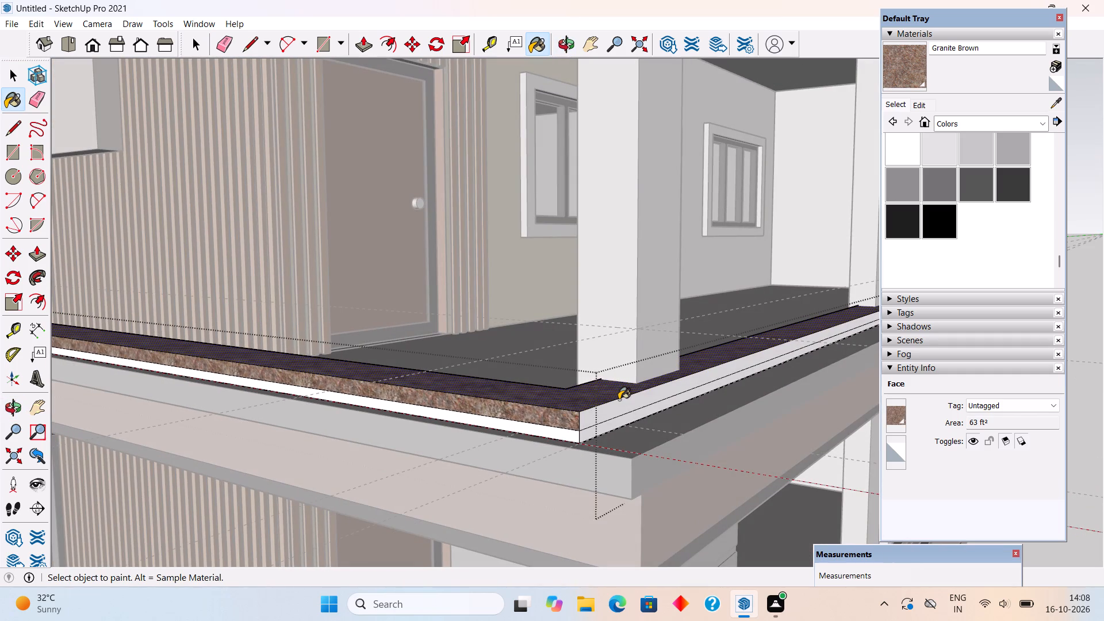
left_click(619, 405)
scroll(619, 405, "down", 11)
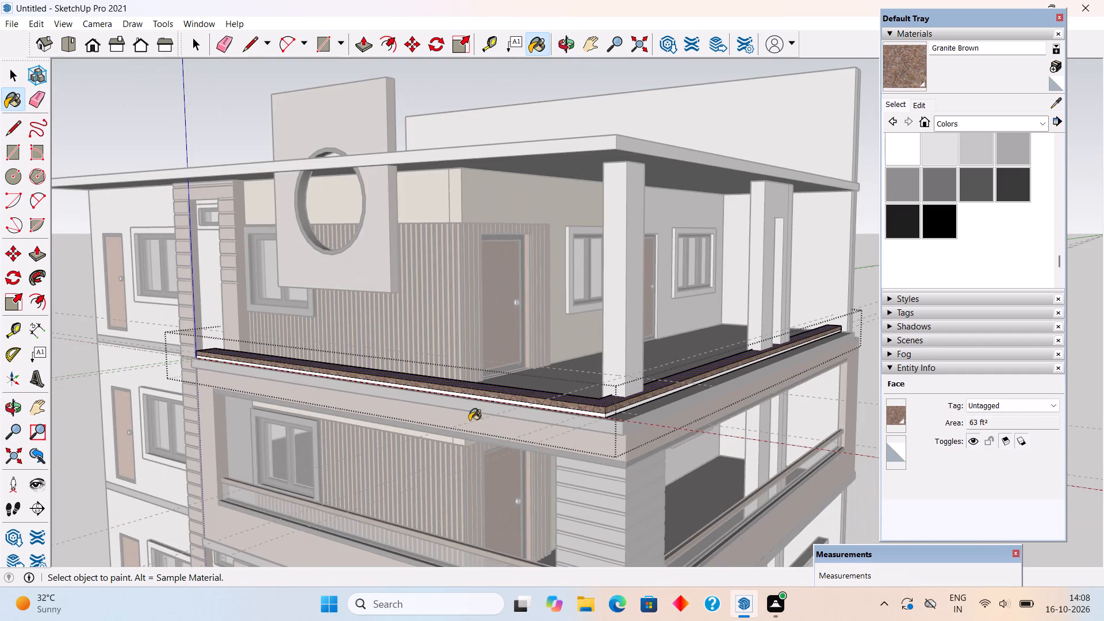
middle_click_drag(491, 429, 860, 483)
scroll(528, 494, "up", 4)
middle_click_drag(411, 482, 657, 481)
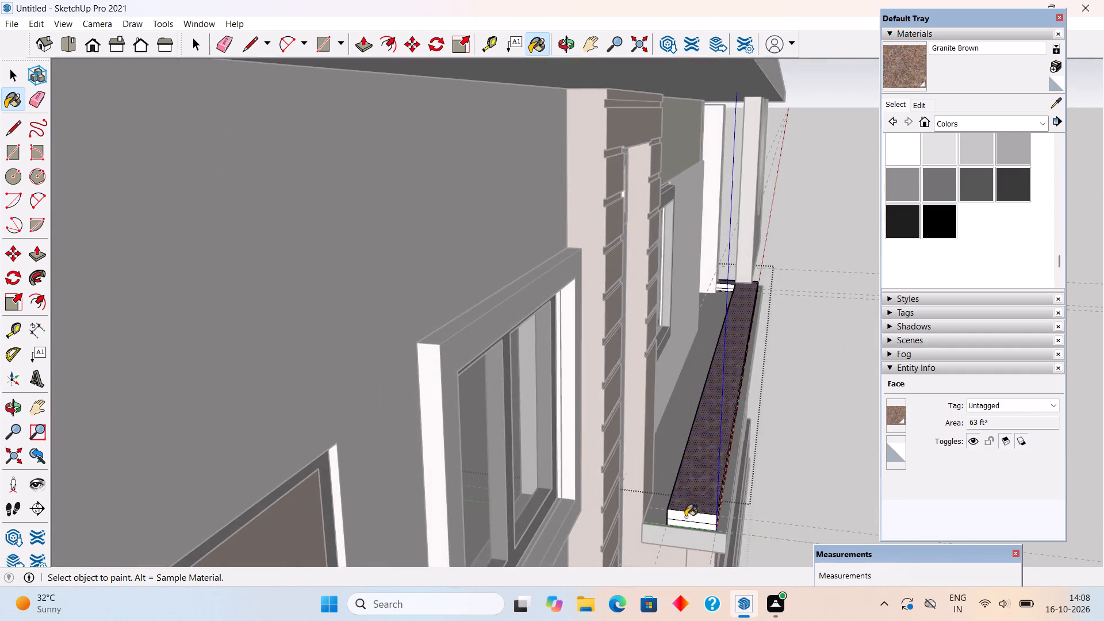
scroll(691, 516, "up", 5)
left_click(692, 514)
key("space")
middle_click_drag(750, 516, 853, 512)
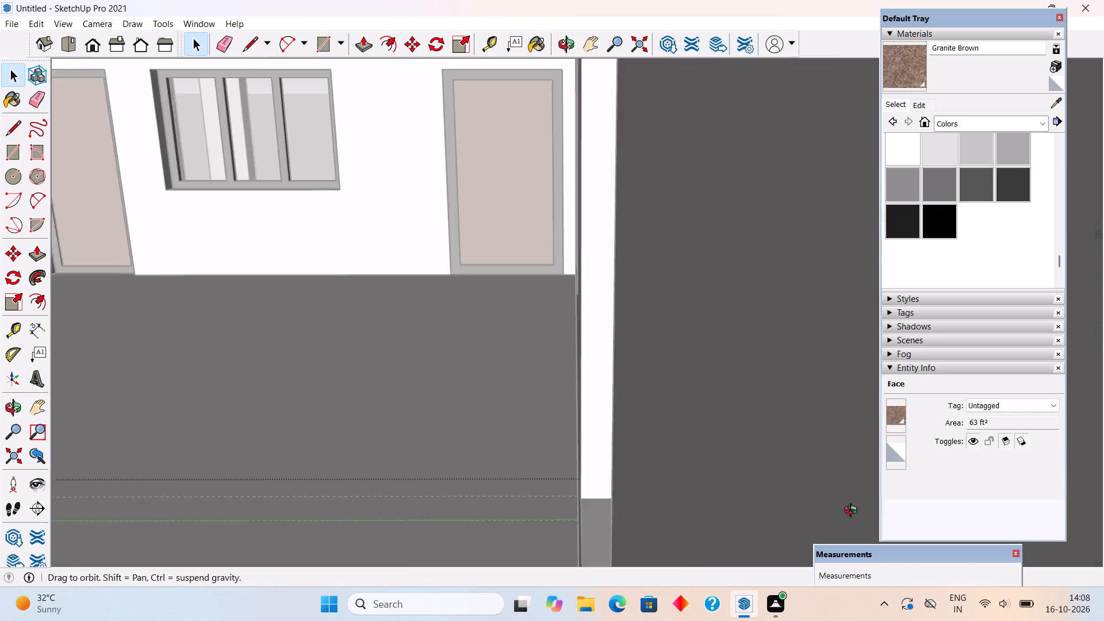
middle_click_drag(853, 512, 788, 478)
left_click(866, 392)
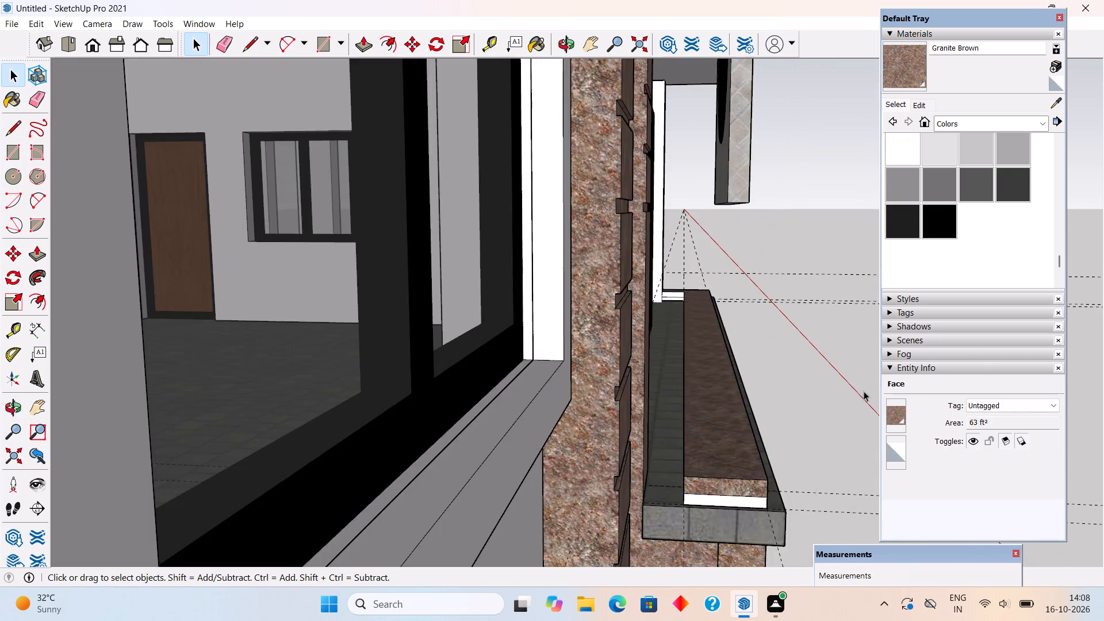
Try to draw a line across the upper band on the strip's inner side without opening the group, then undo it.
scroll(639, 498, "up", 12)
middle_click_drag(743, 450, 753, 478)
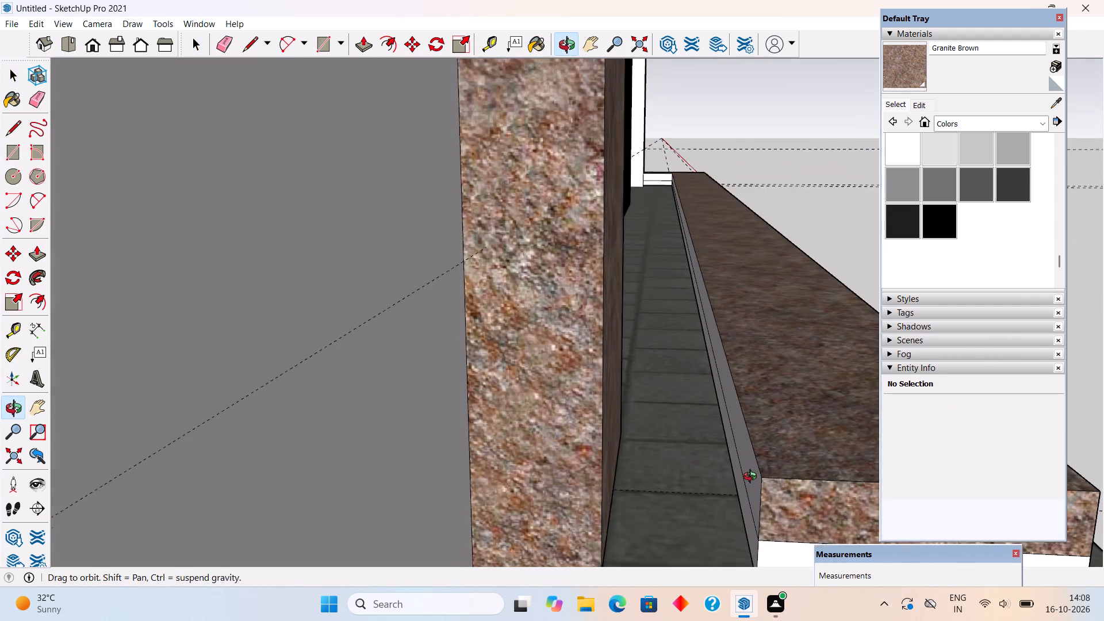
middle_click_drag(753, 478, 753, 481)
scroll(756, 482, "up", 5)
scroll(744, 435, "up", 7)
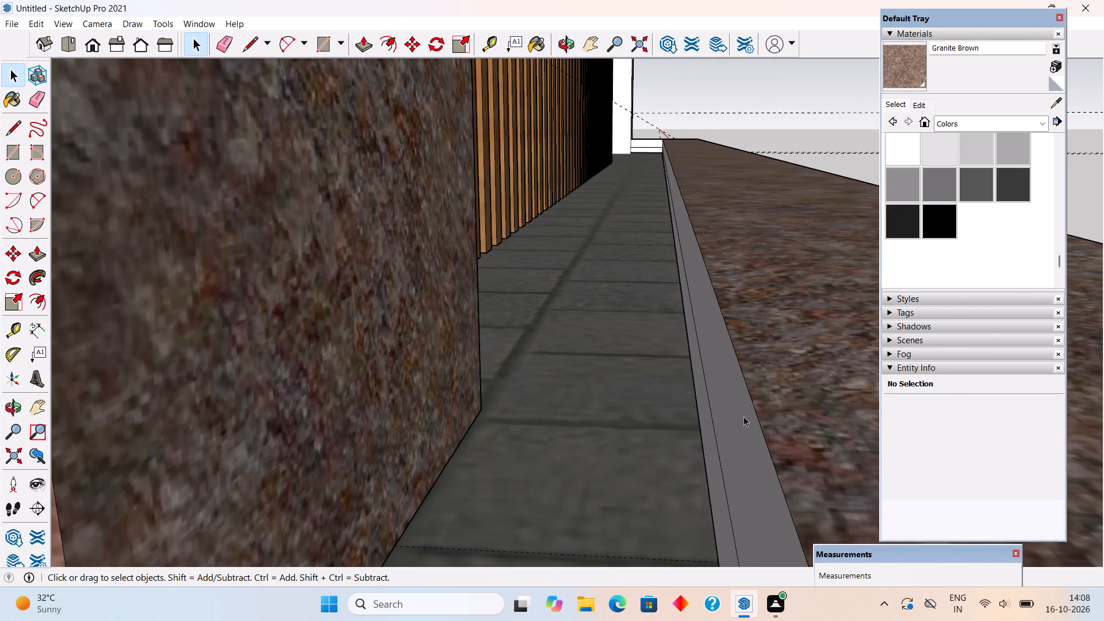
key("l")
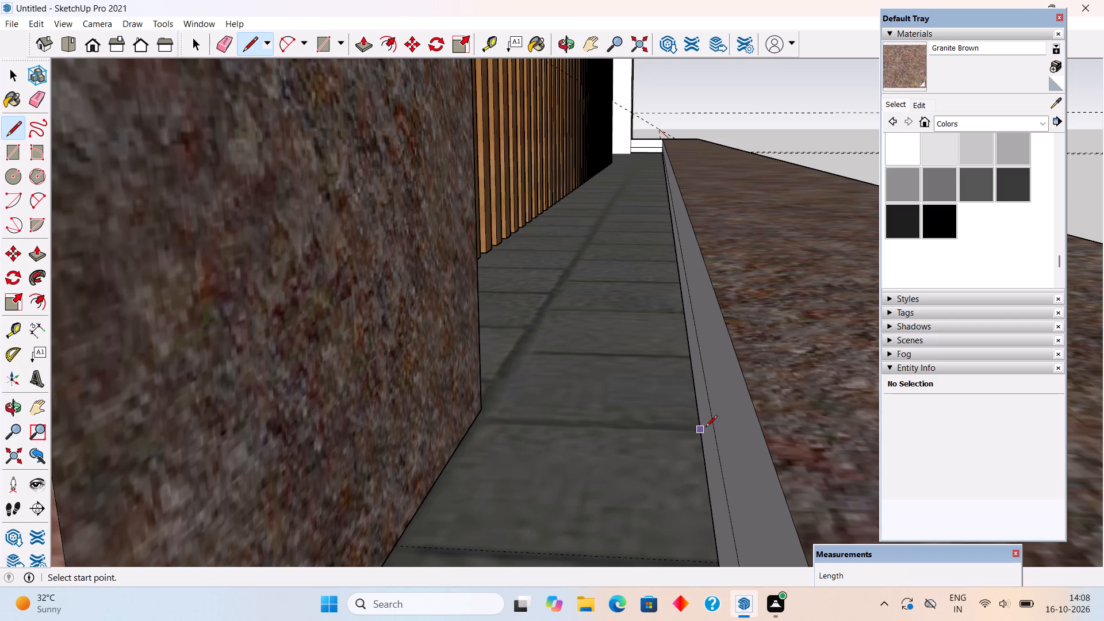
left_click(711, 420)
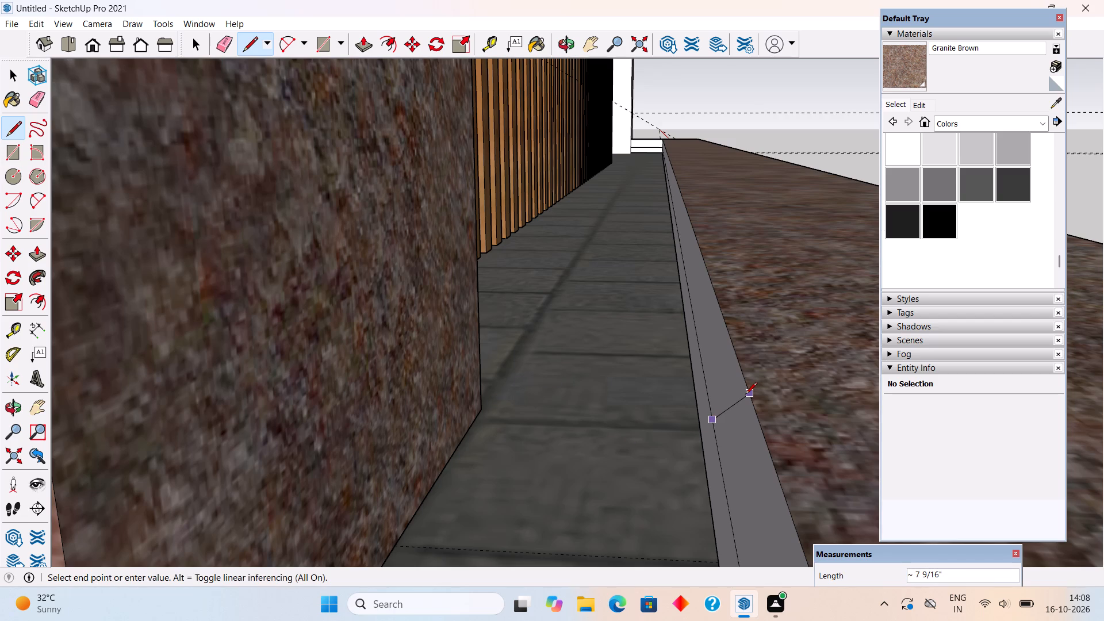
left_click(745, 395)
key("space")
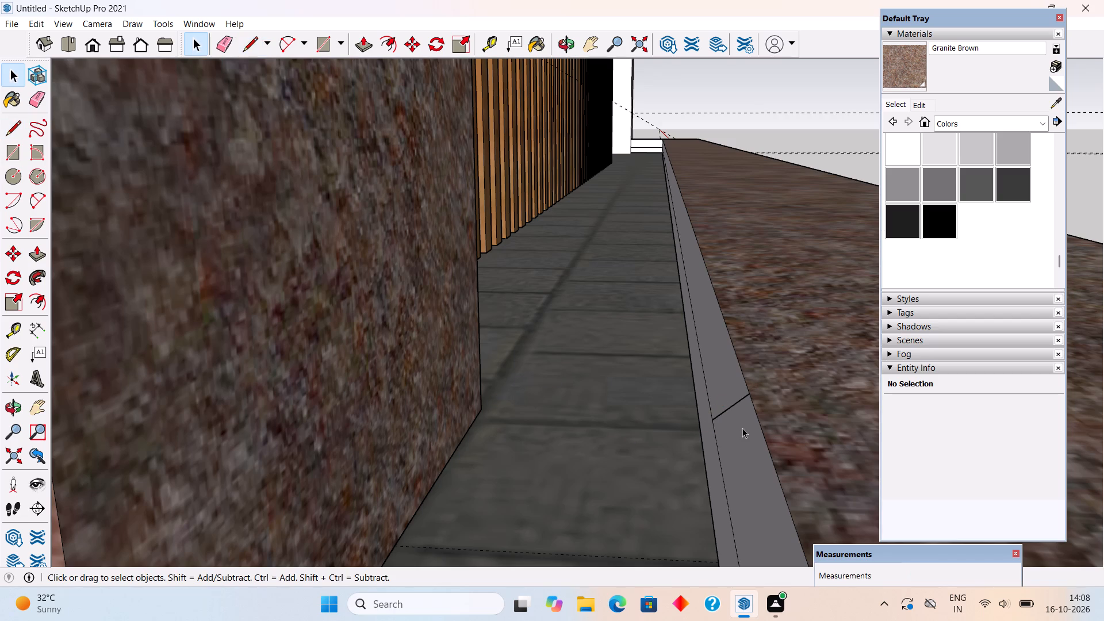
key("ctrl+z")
Reopen the strip group and draw a vertical 3" line across the inner upper band near its end by the column.
triple_click(743, 428)
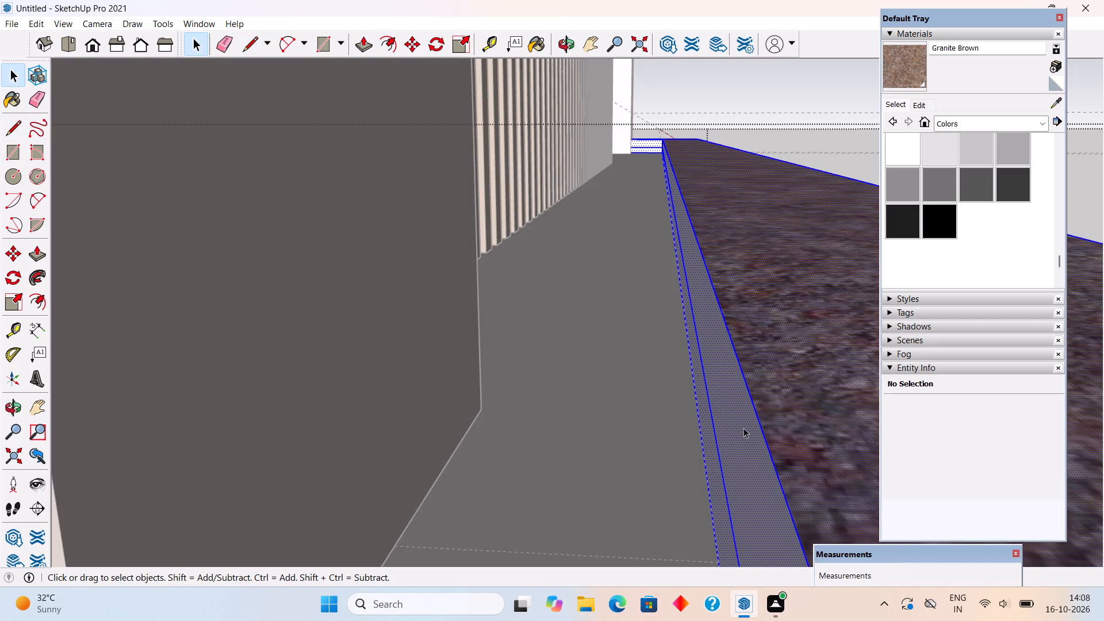
scroll(730, 401, "up", 1)
scroll(723, 392, "down", 8)
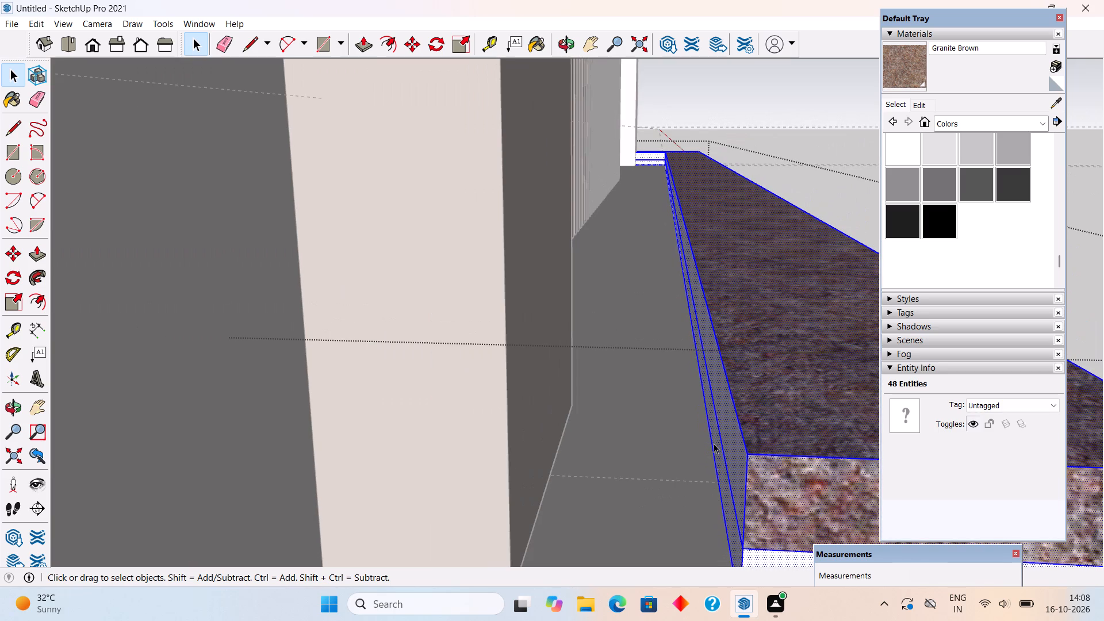
left_click(731, 429)
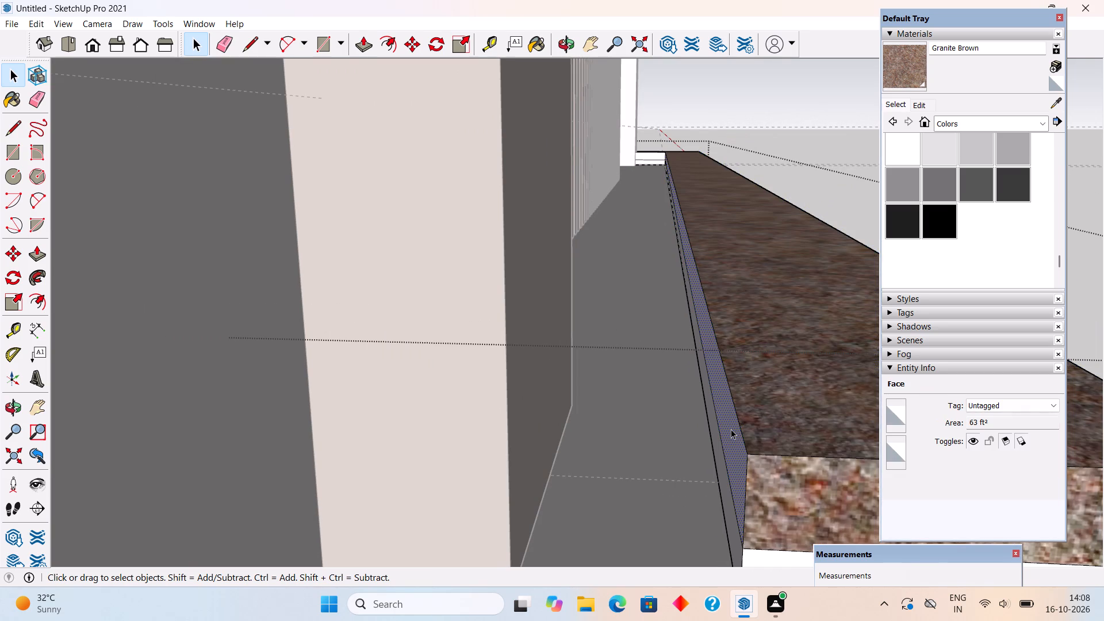
key("l")
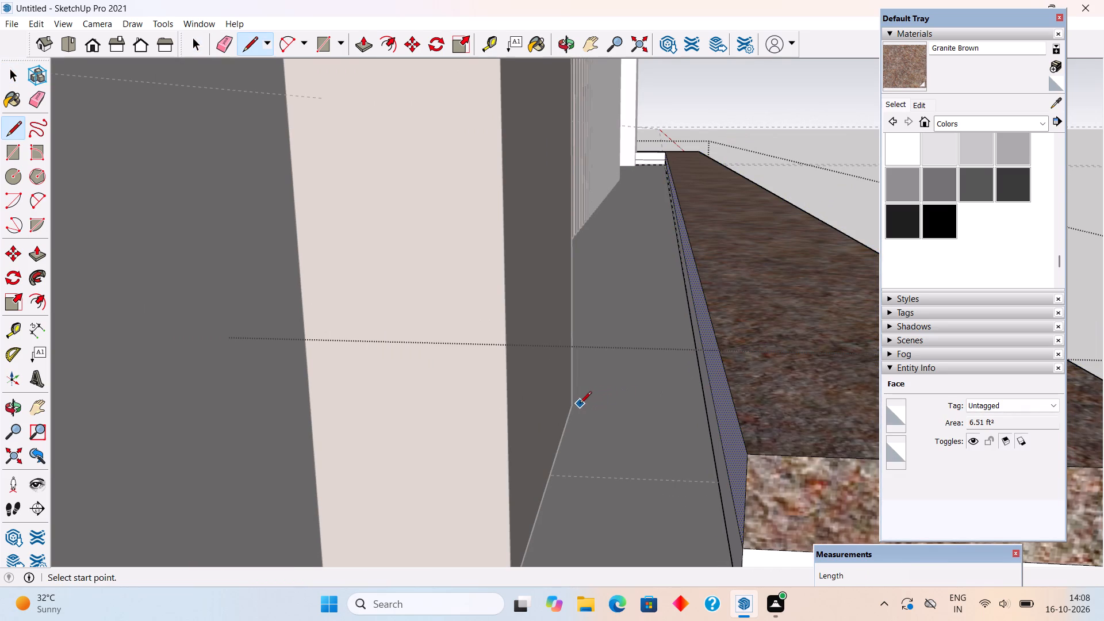
left_click(711, 411)
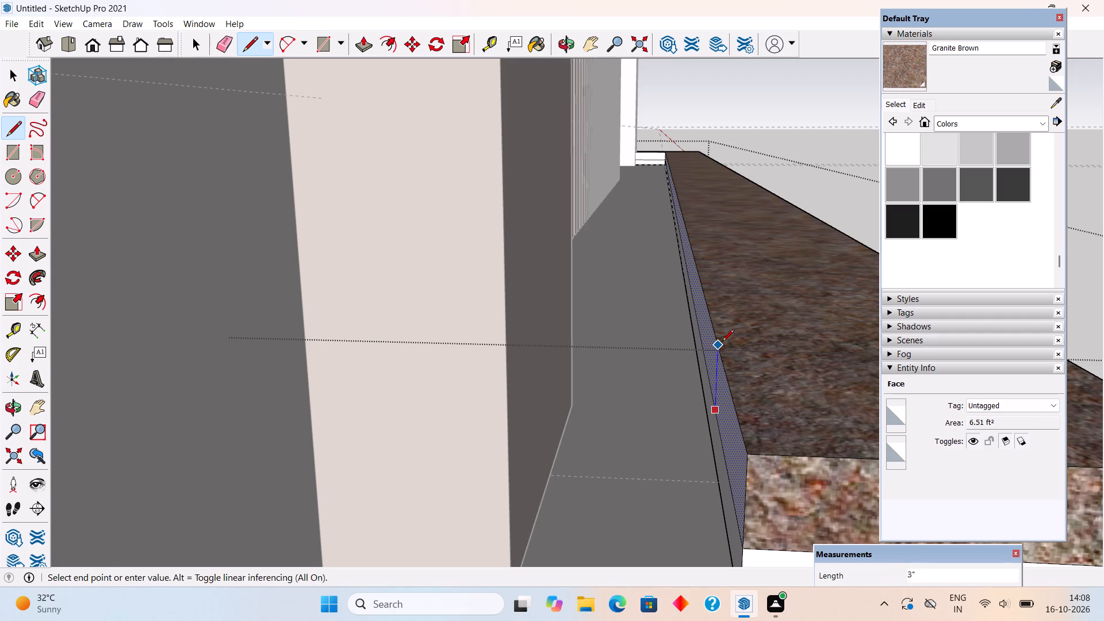
left_click(722, 342)
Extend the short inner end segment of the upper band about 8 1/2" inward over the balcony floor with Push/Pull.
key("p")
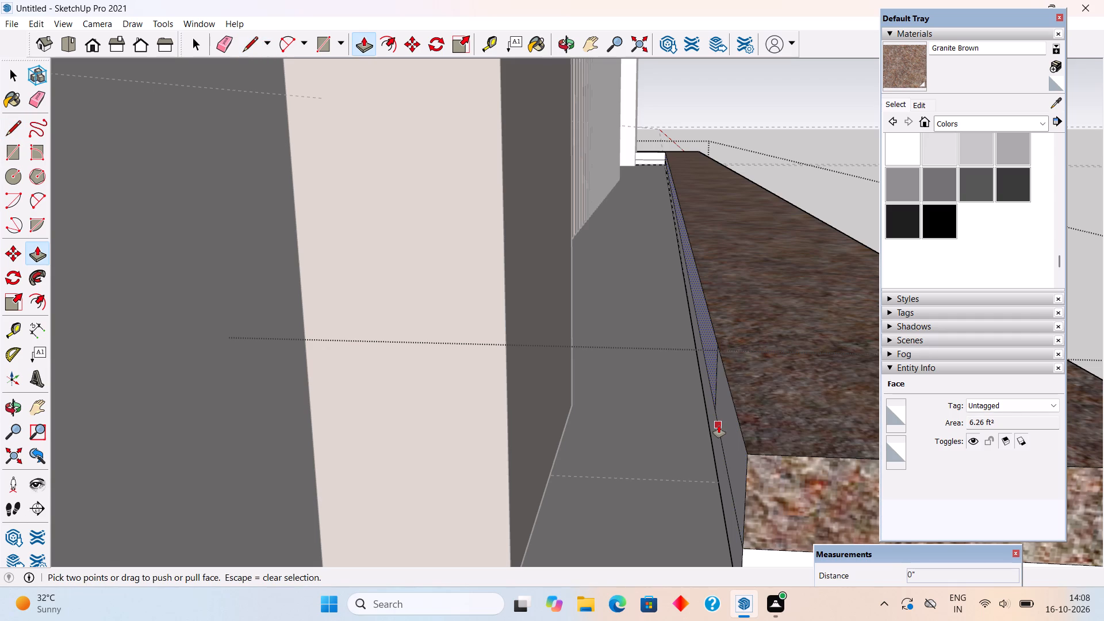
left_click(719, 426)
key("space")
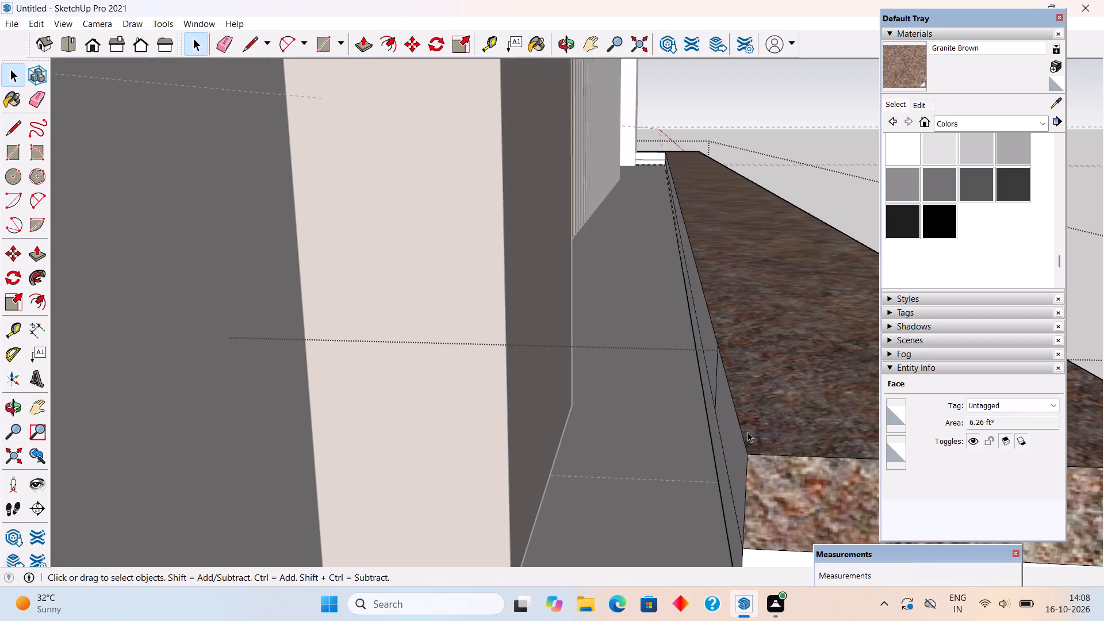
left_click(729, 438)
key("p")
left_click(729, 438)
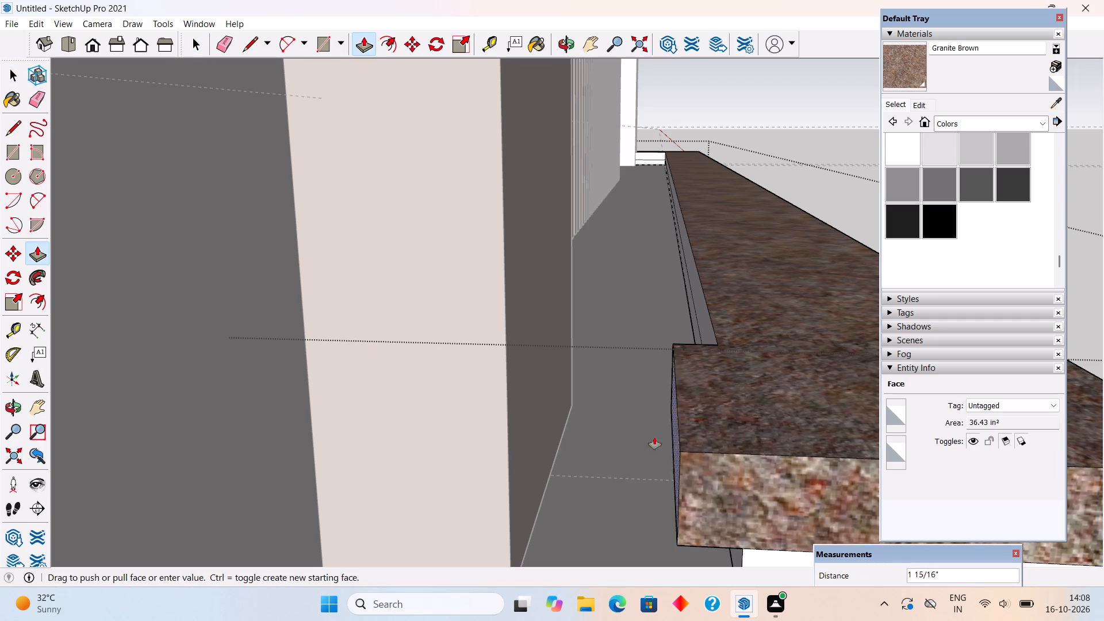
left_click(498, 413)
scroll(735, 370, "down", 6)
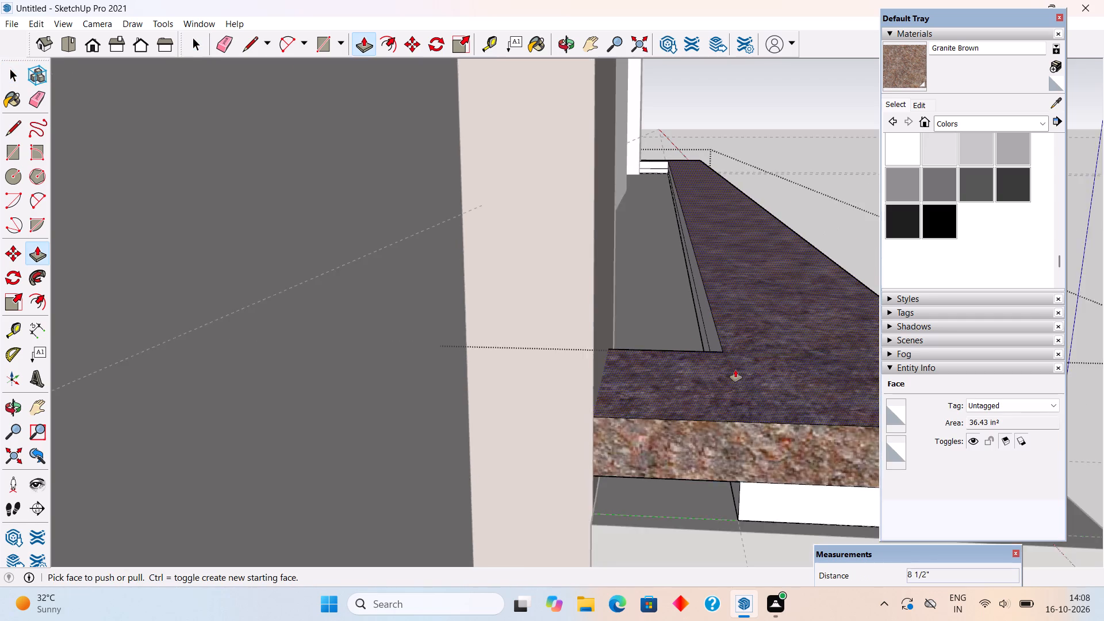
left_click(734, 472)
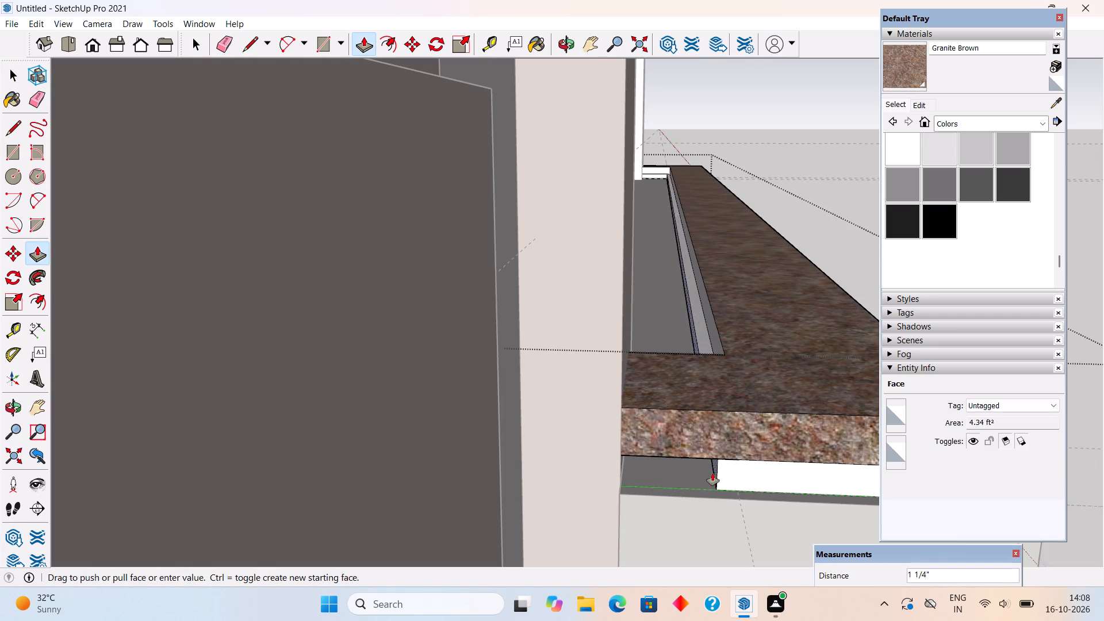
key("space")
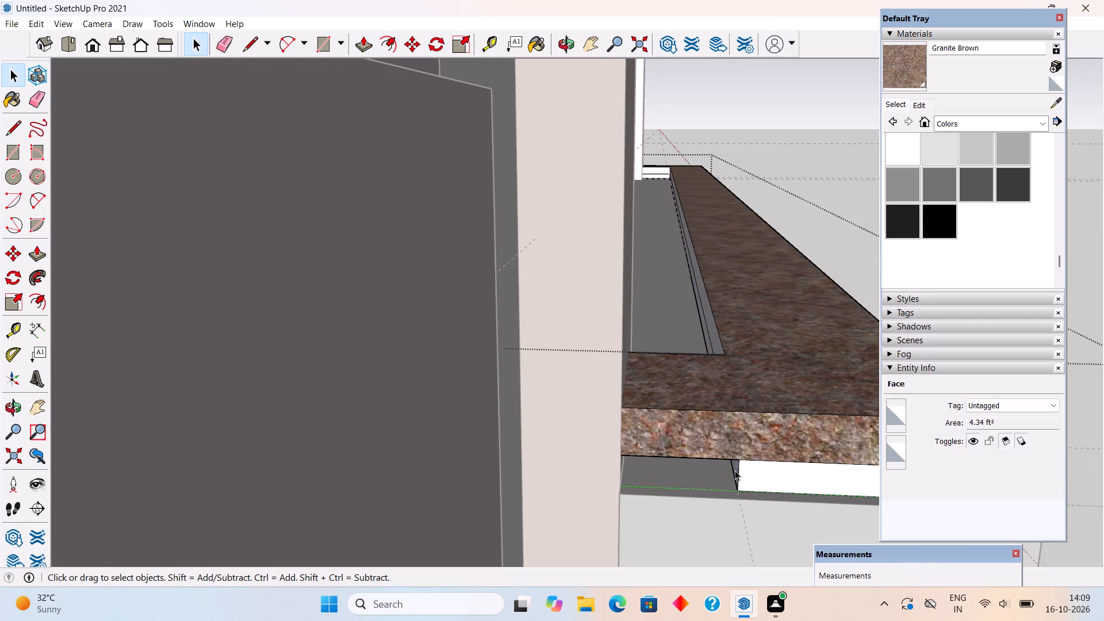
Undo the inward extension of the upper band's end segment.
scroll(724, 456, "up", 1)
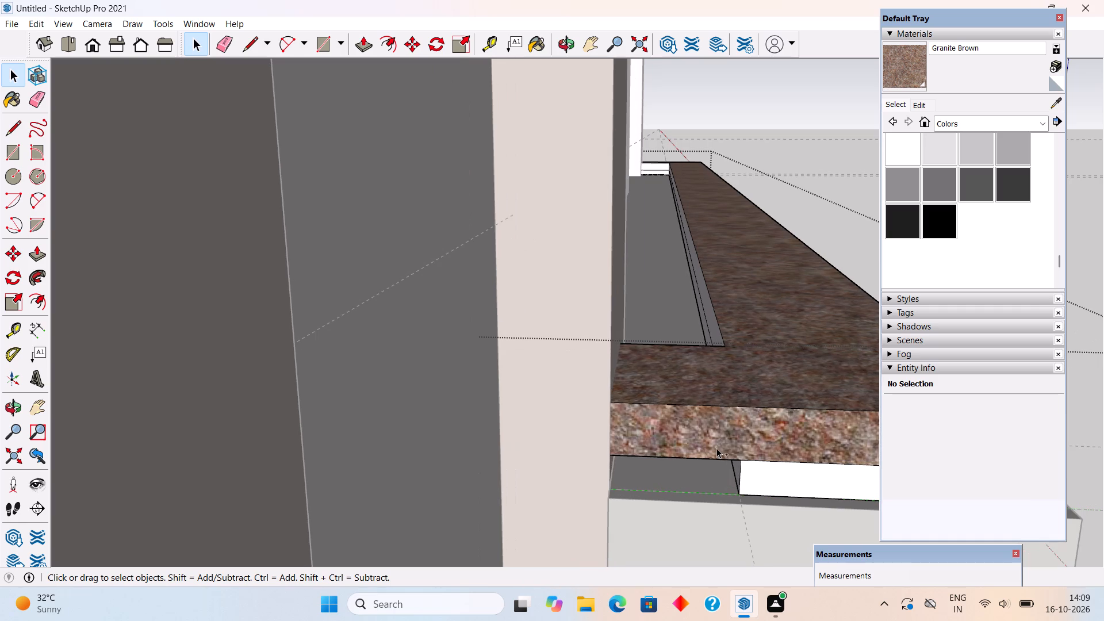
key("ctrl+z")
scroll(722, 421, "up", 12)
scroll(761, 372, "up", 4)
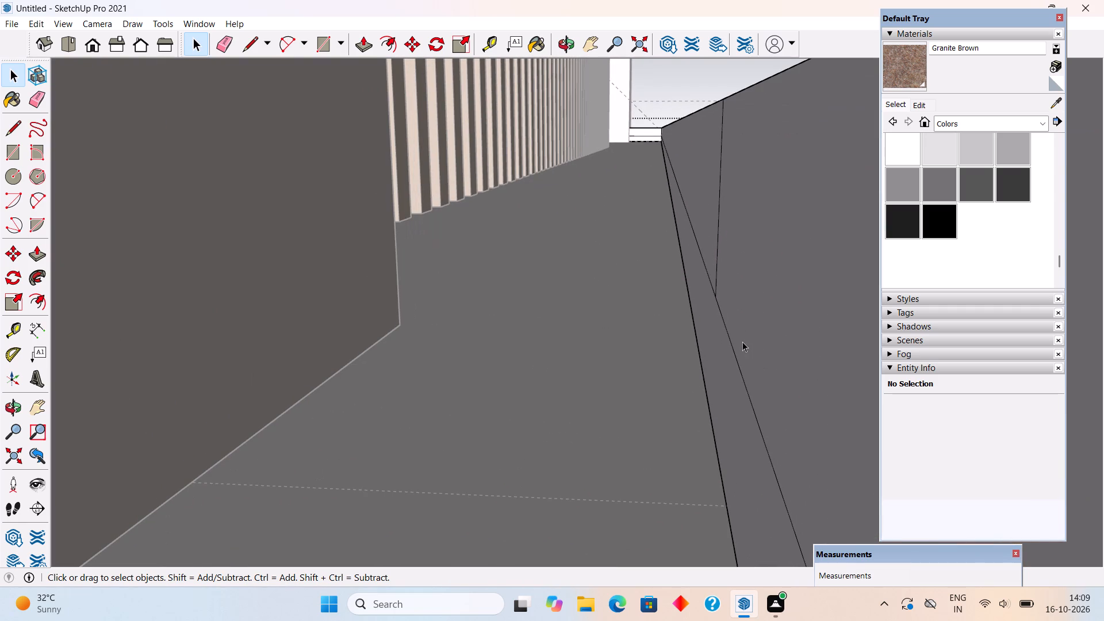
Draw a vertical 2" line across the strip's lower inner band, continuing down from the upper band's division line near the column.
key("l")
left_click(716, 297)
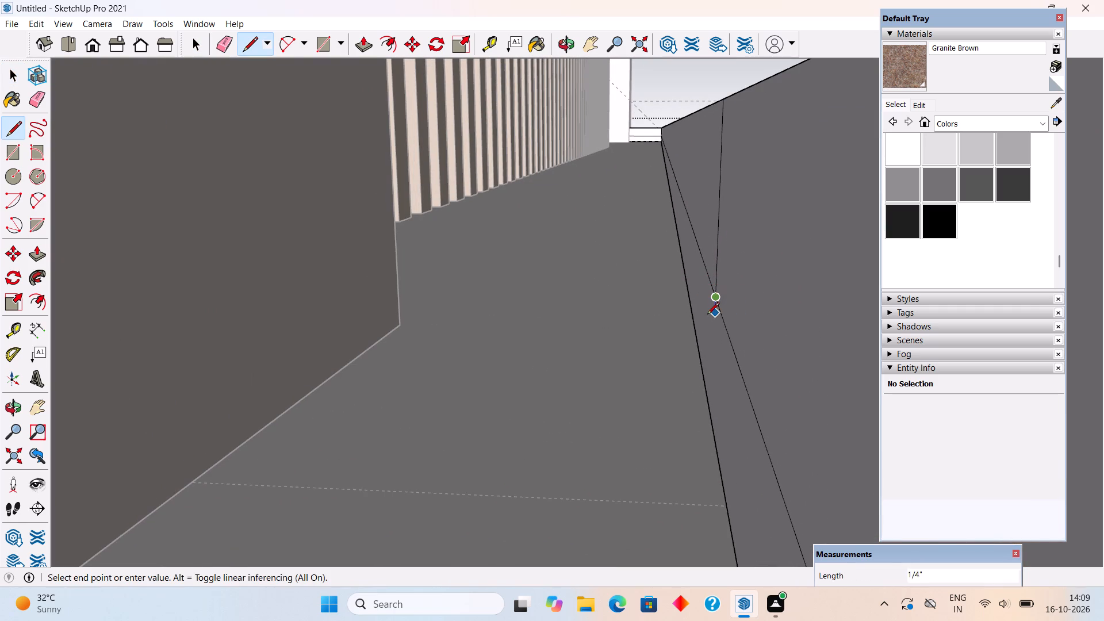
left_click(714, 423)
key("space")
Extend the lower and upper parts of the short inner end segment 5 3/4" inward over the balcony floor with Push/Pull.
left_click(723, 400)
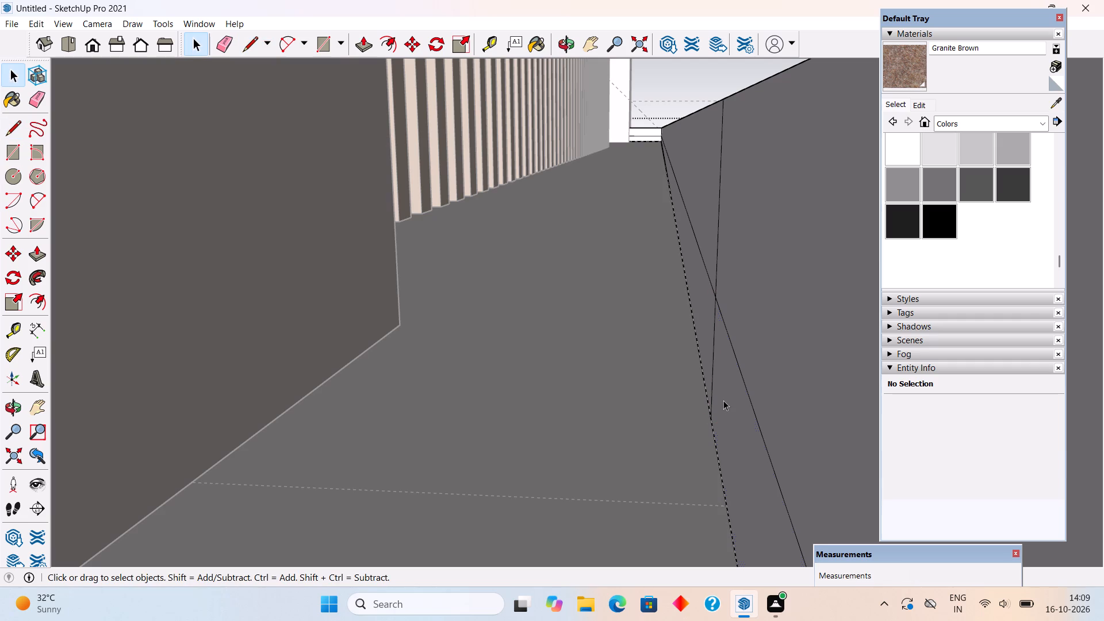
key("p")
left_click(723, 400)
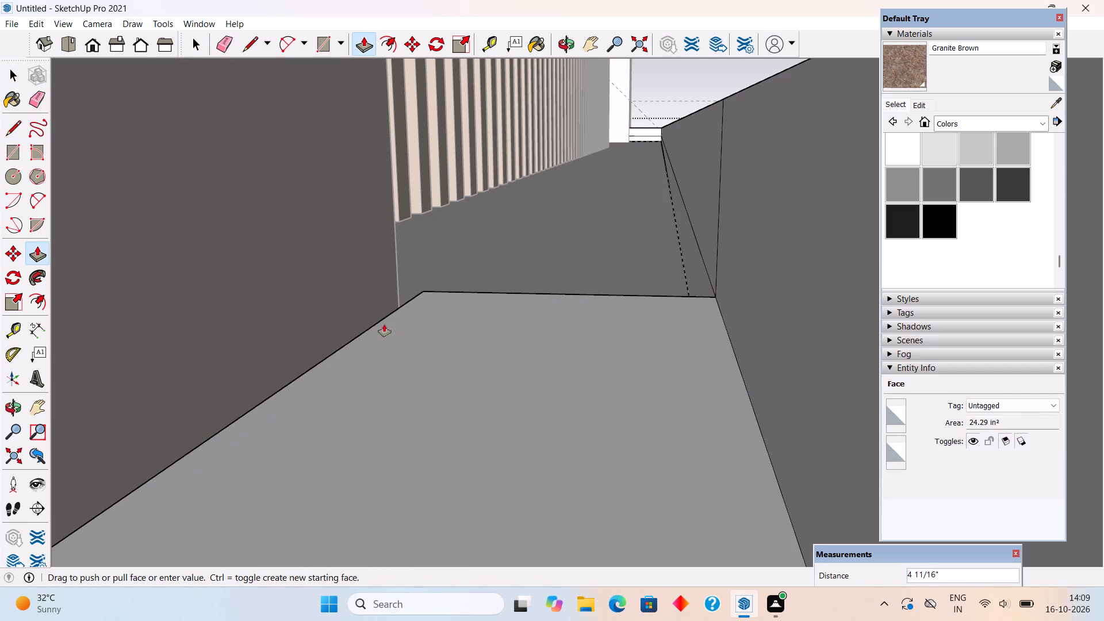
left_click(312, 288)
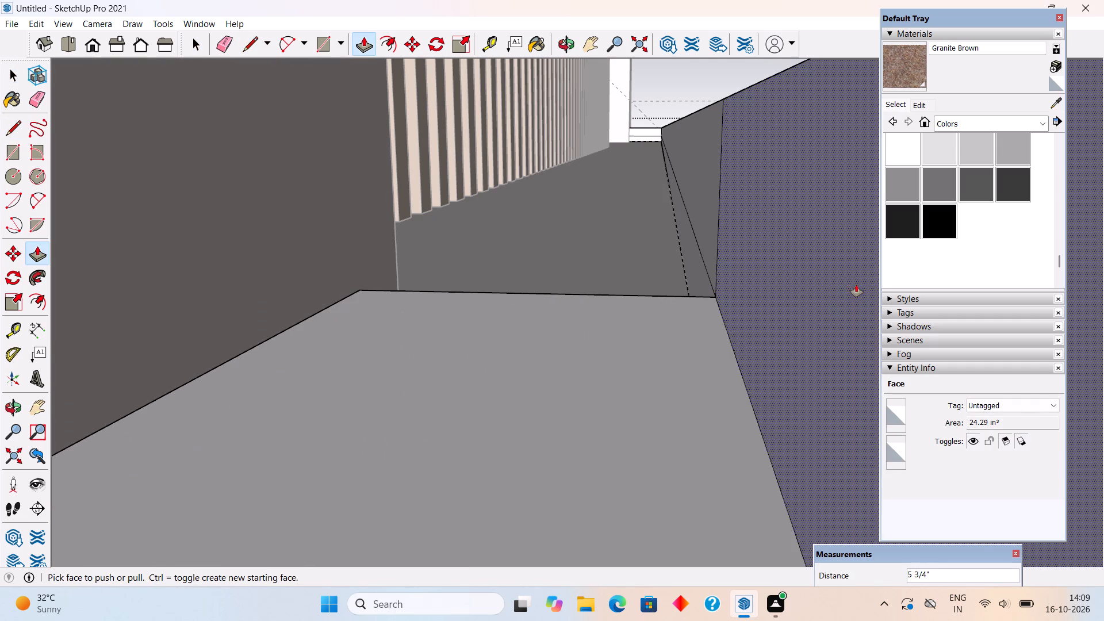
left_click(862, 283)
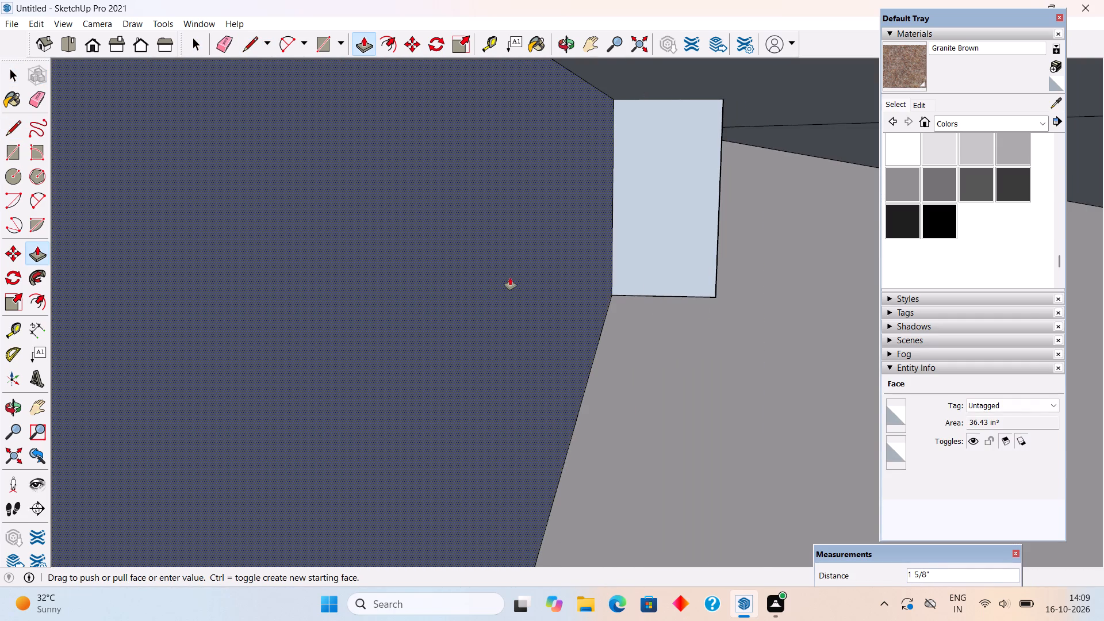
scroll(511, 278, "down", 20)
scroll(511, 278, "down", 2)
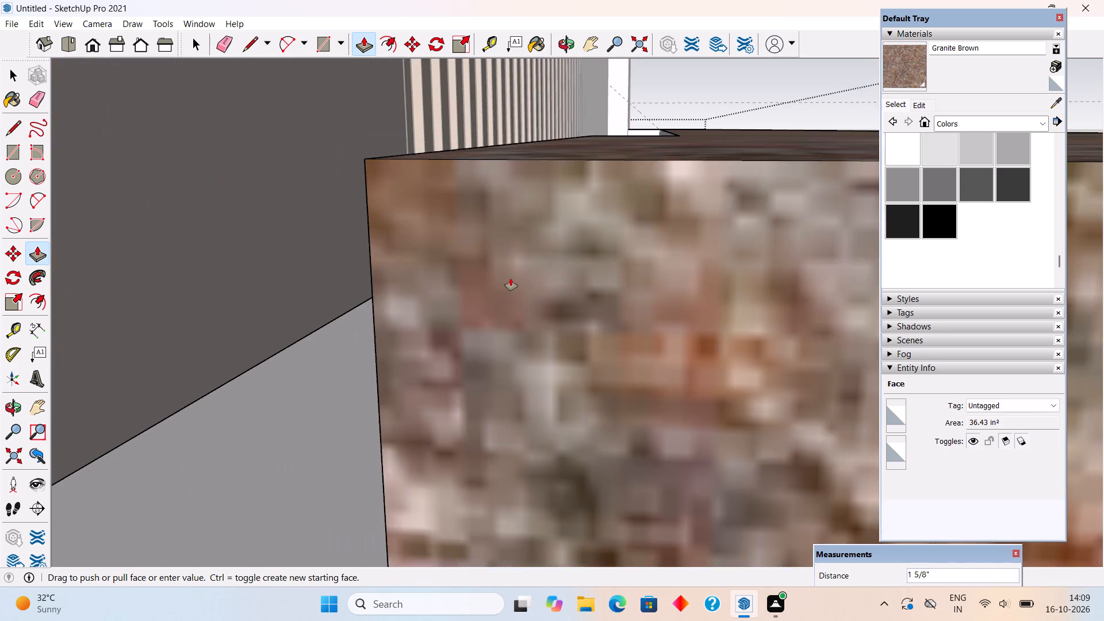
scroll(511, 278, "down", 5)
left_click(258, 137)
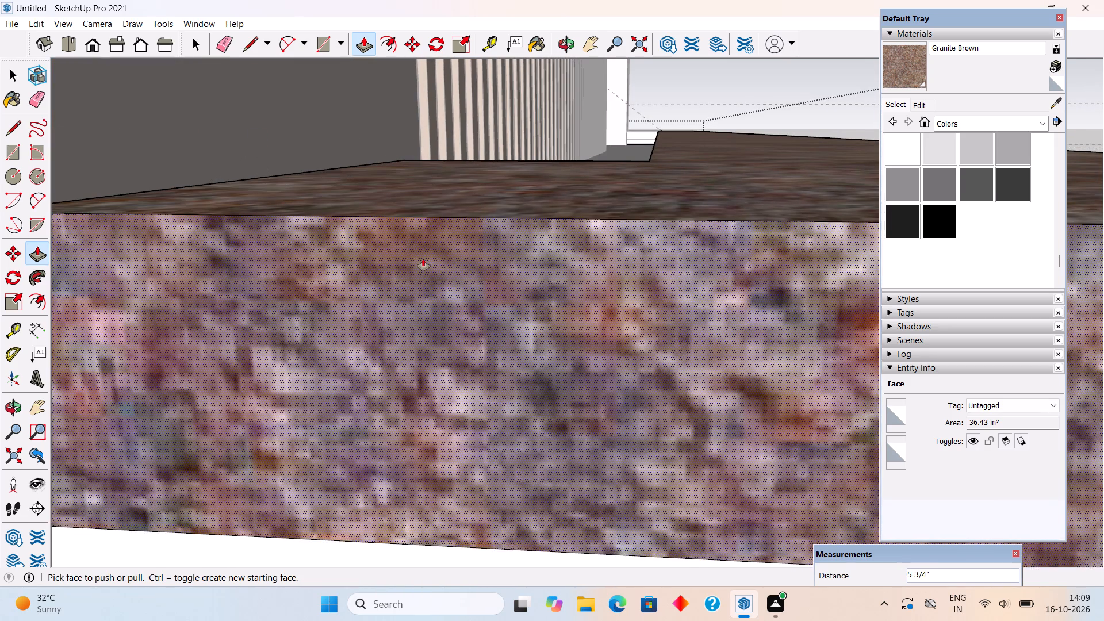
Extend the strip's lower and upper end faces about 1 1/4" to meet the column with Push/Pull, and close the group.
scroll(423, 259, "down", 11)
middle_click_drag(597, 345, 735, 333)
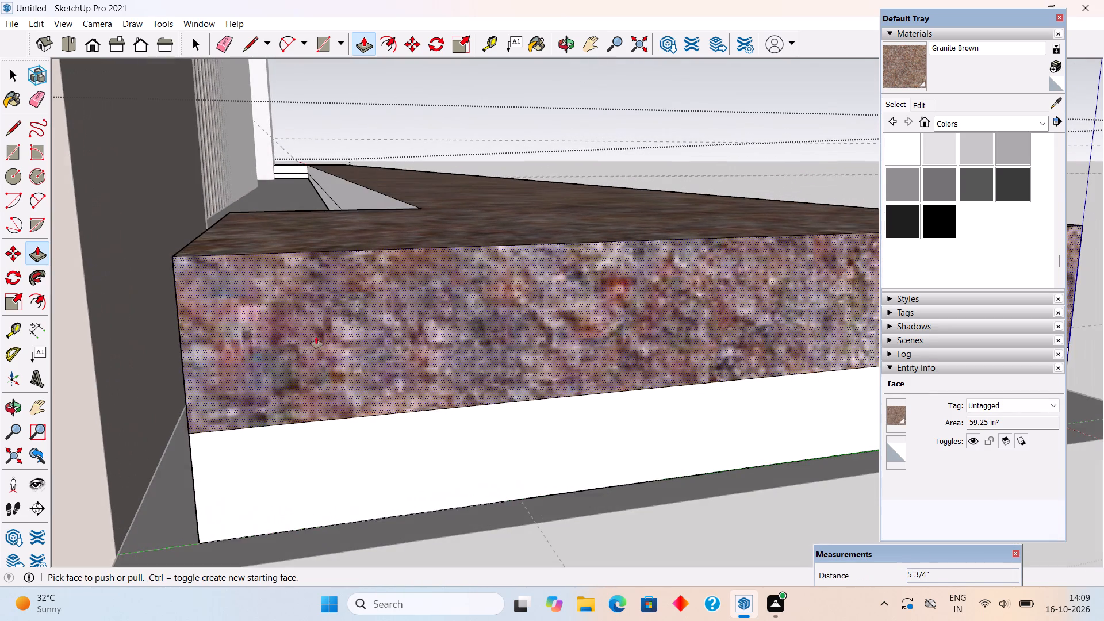
scroll(255, 332, "down", 6)
middle_click_drag(216, 372, 266, 337)
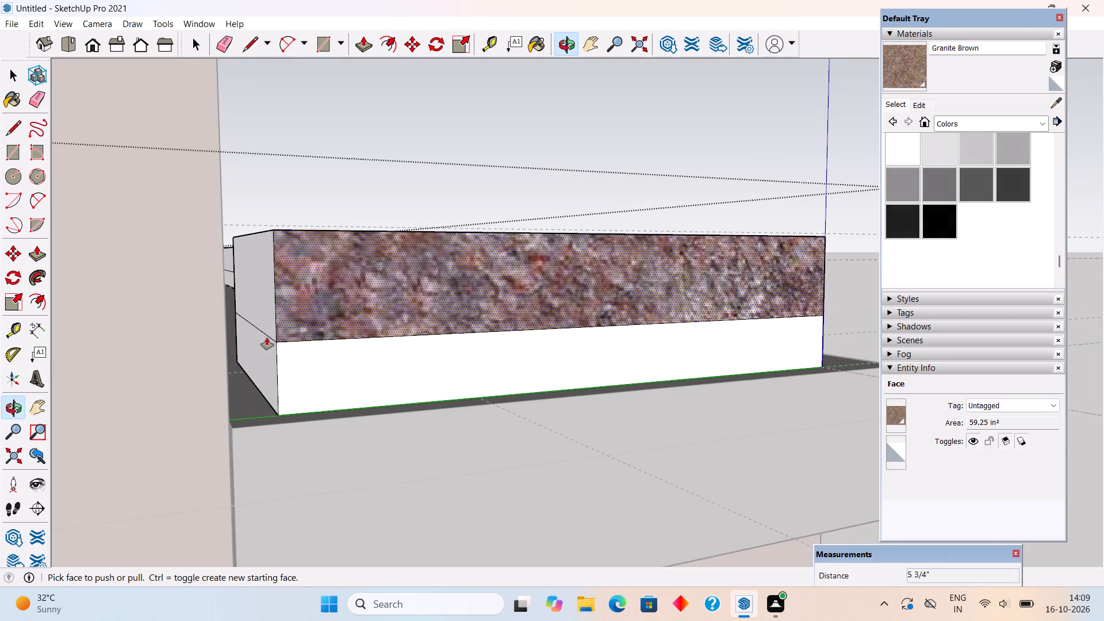
scroll(266, 343, "up", 5)
left_click(266, 343)
left_click(191, 393)
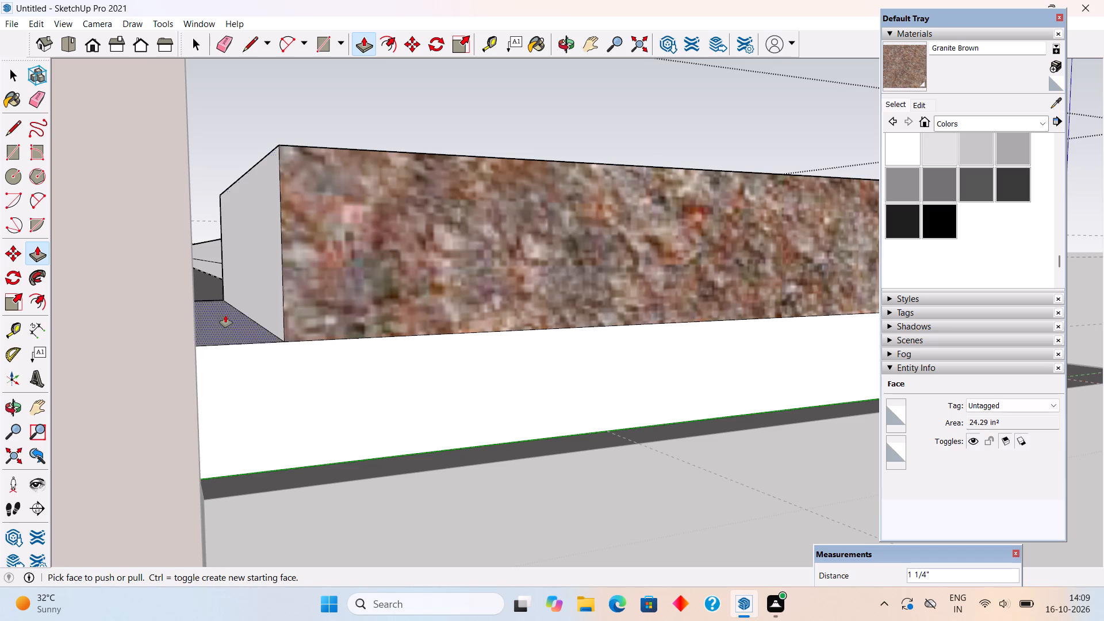
left_click(240, 283)
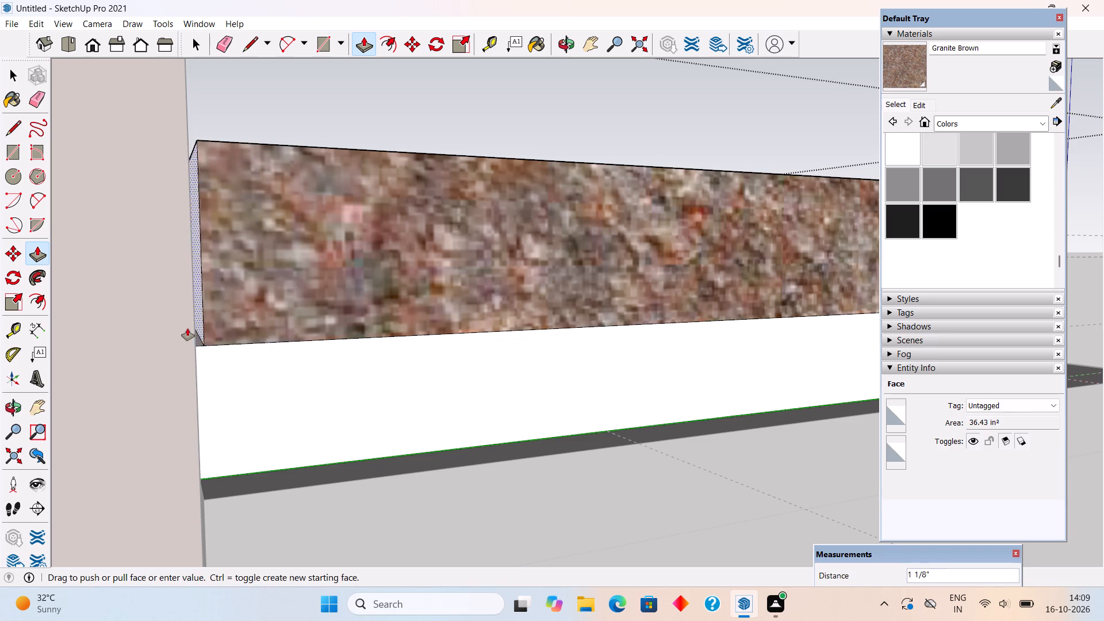
left_click(196, 337)
key("space")
scroll(196, 332, "down", 7)
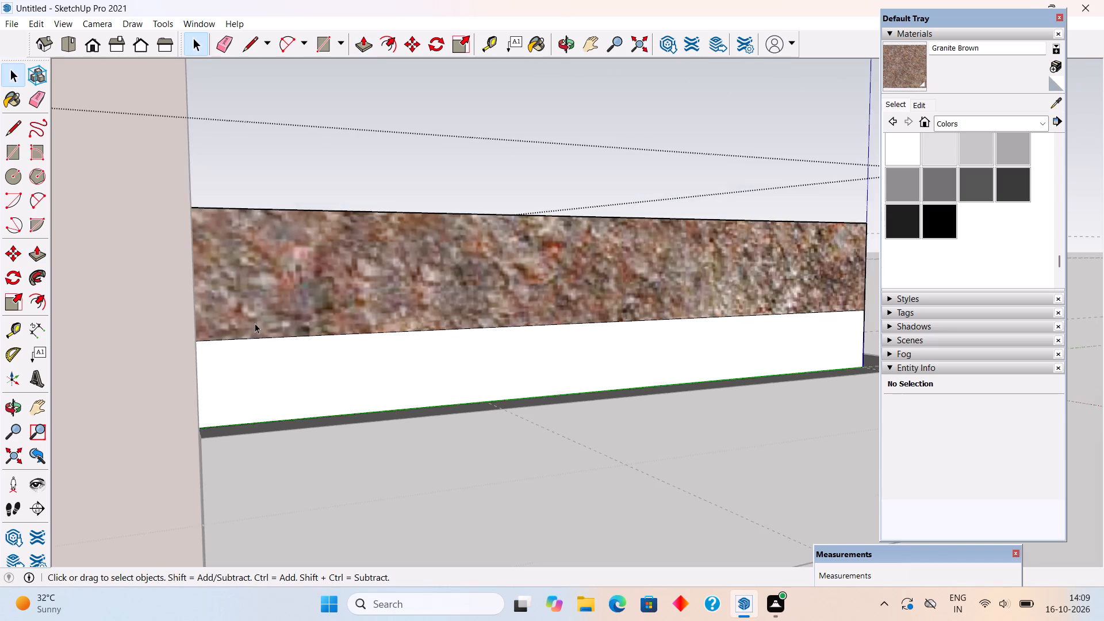
scroll(255, 323, "down", 12)
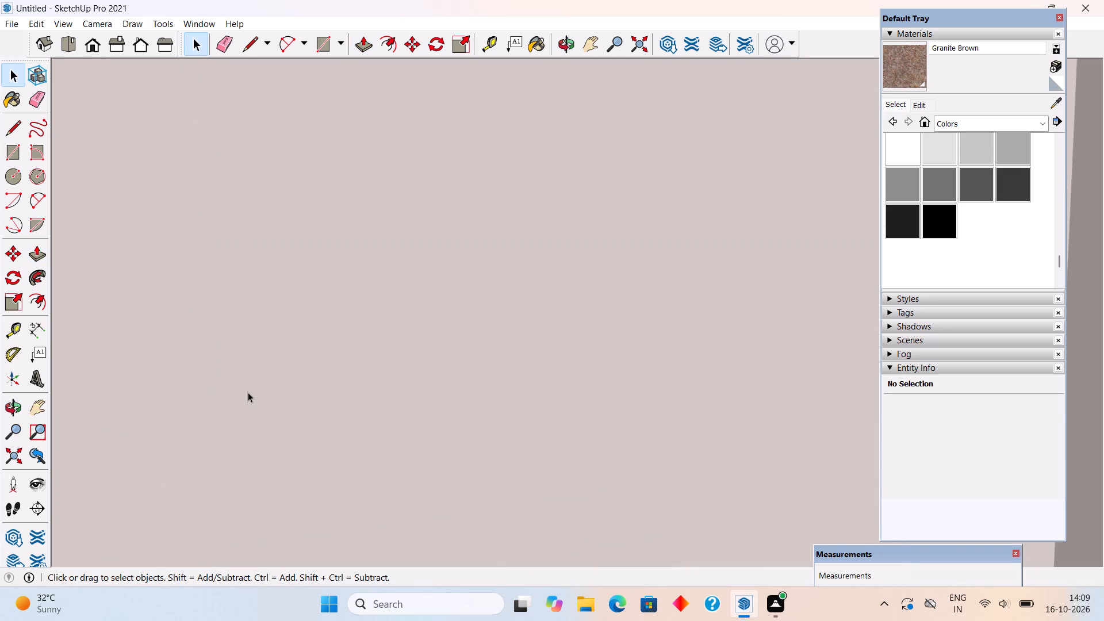
left_click(7, 454)
left_click(710, 407)
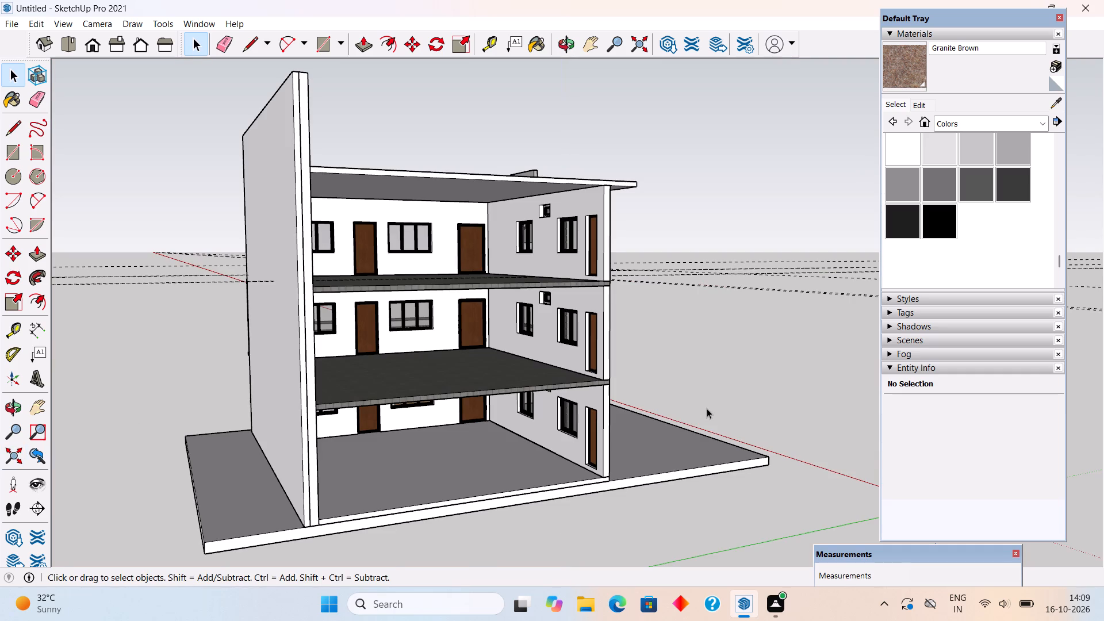
Unhide all hidden geometry to bring back the top-floor glass railing.
middle_click_drag(561, 397, 198, 459)
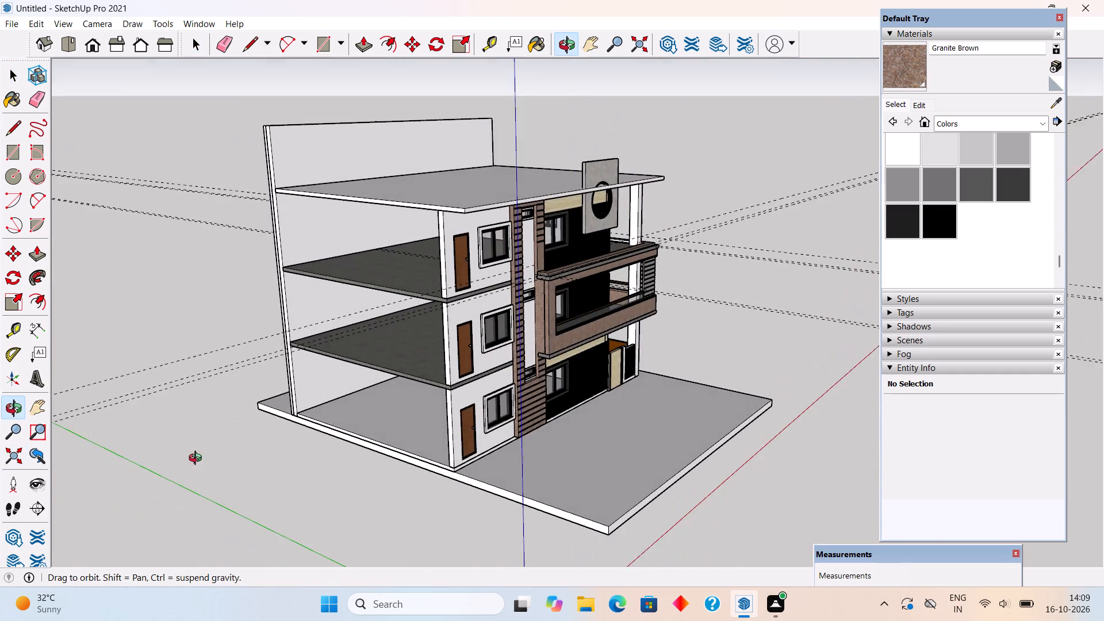
middle_click_drag(198, 459, 197, 459)
scroll(539, 384, "up", 6)
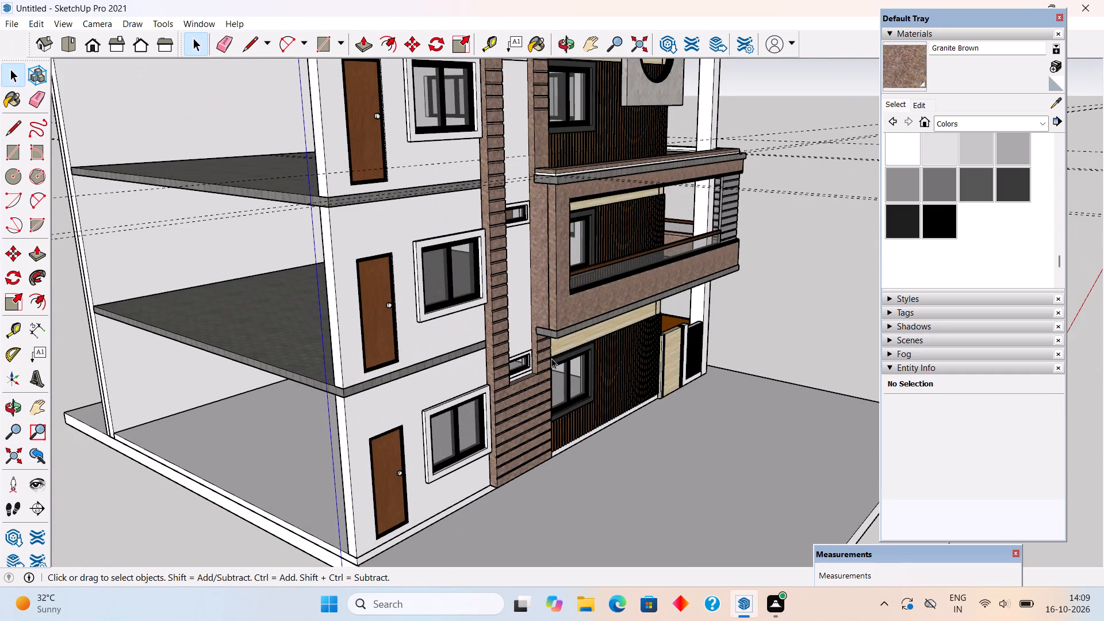
middle_click_drag(551, 358, 328, 471)
scroll(319, 457, "down", 3)
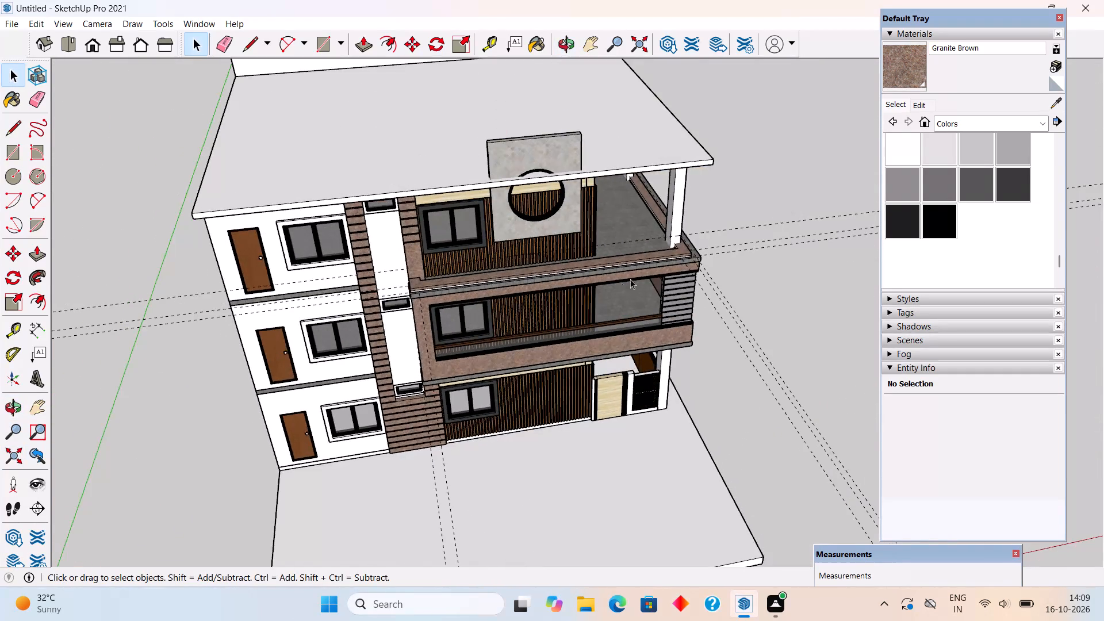
scroll(634, 273, "up", 5)
middle_click_drag(649, 257, 637, 192)
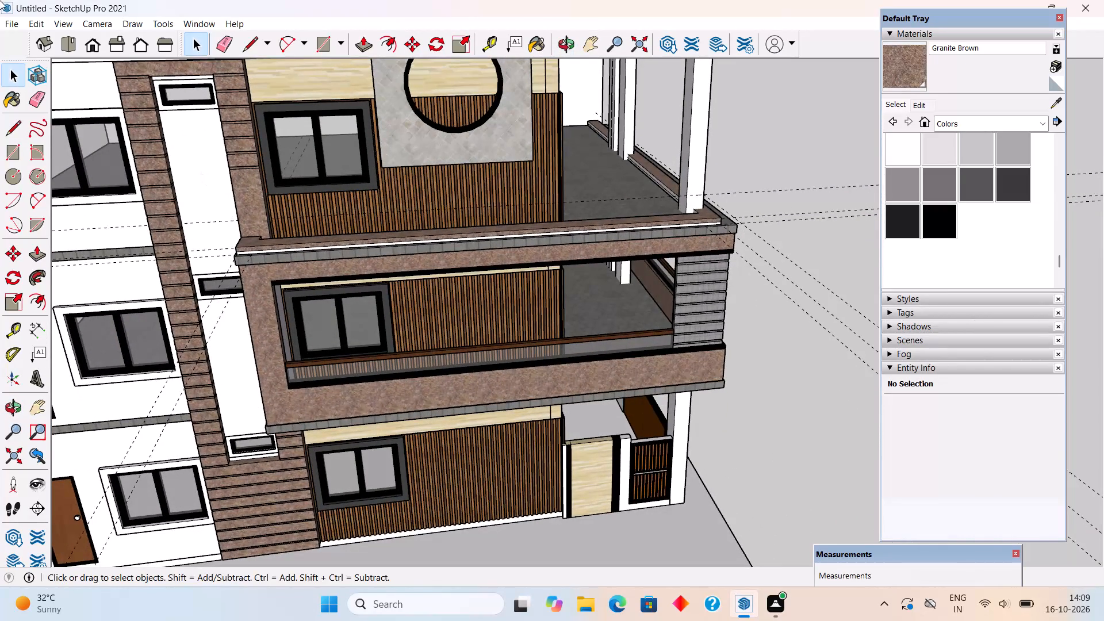
left_click(42, 24)
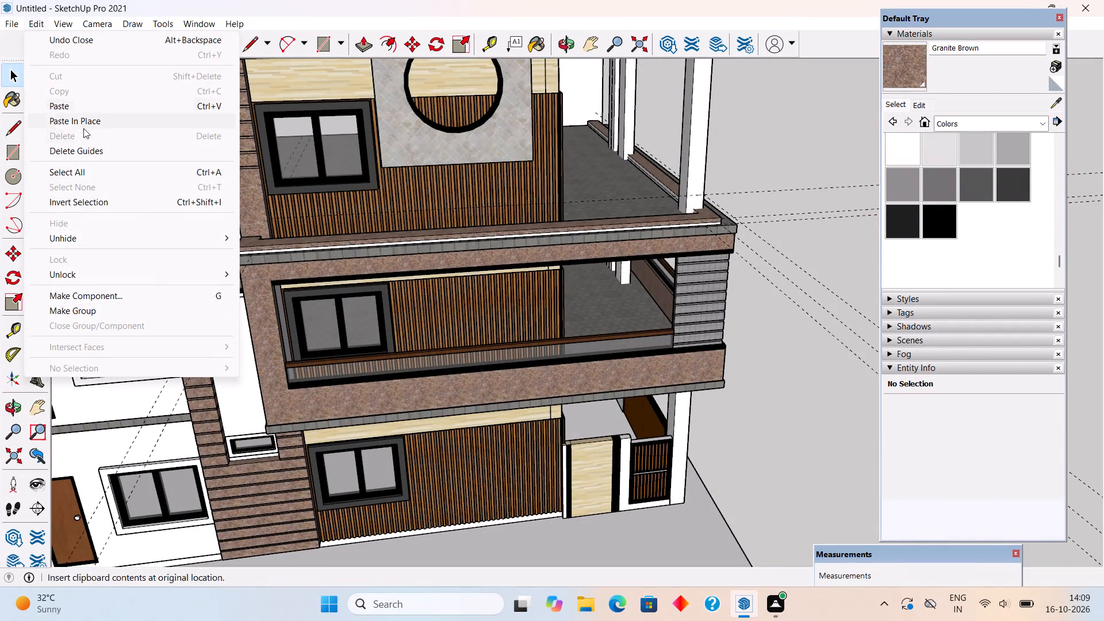
left_click(84, 236)
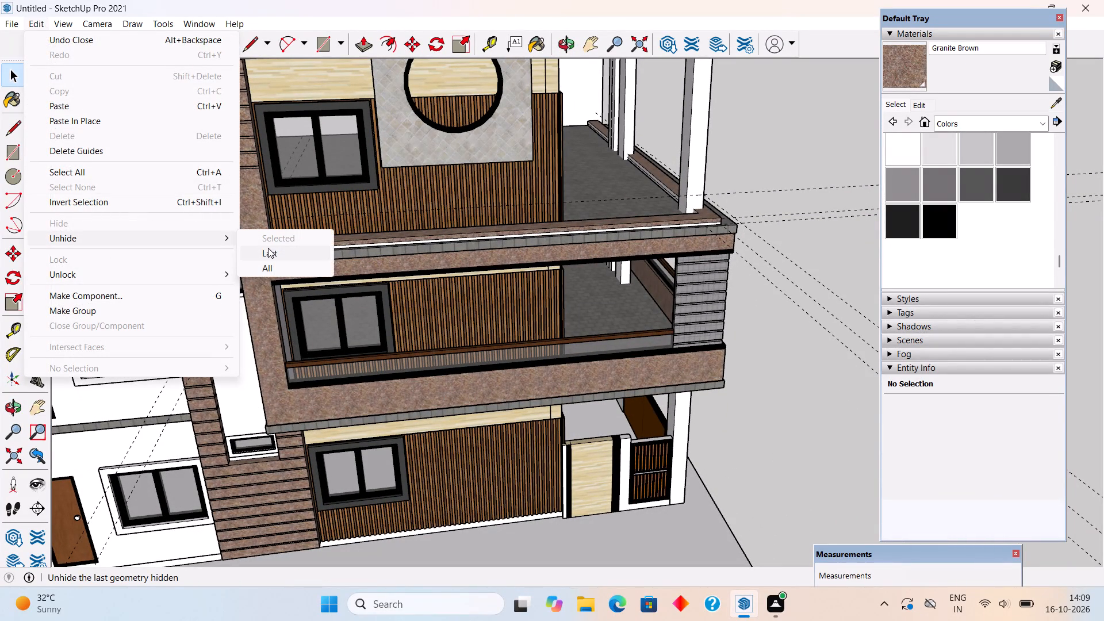
left_click(269, 263)
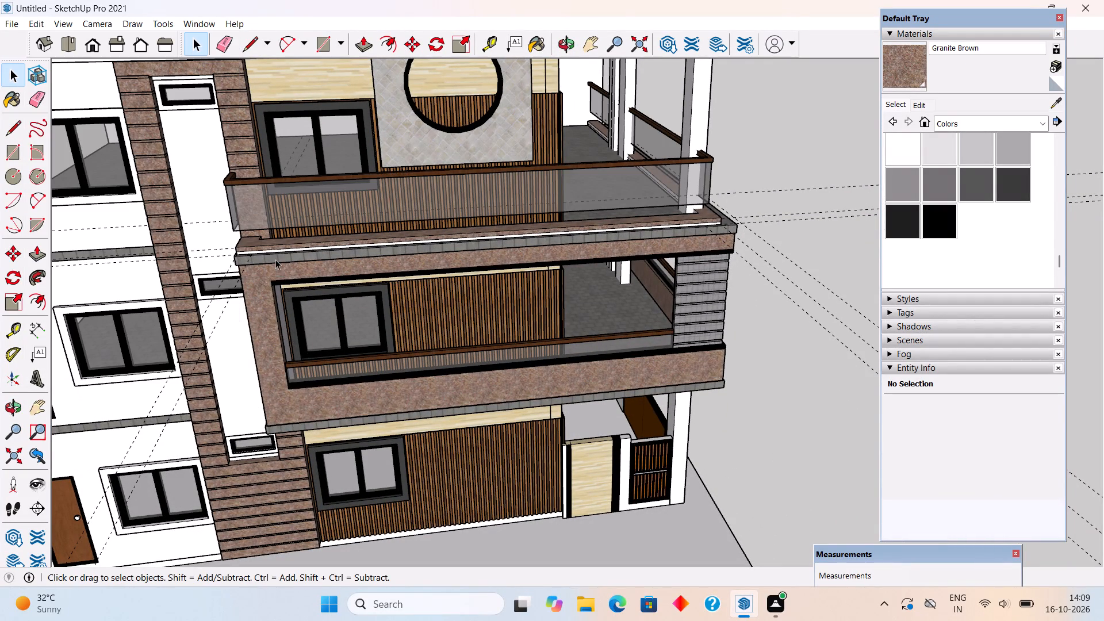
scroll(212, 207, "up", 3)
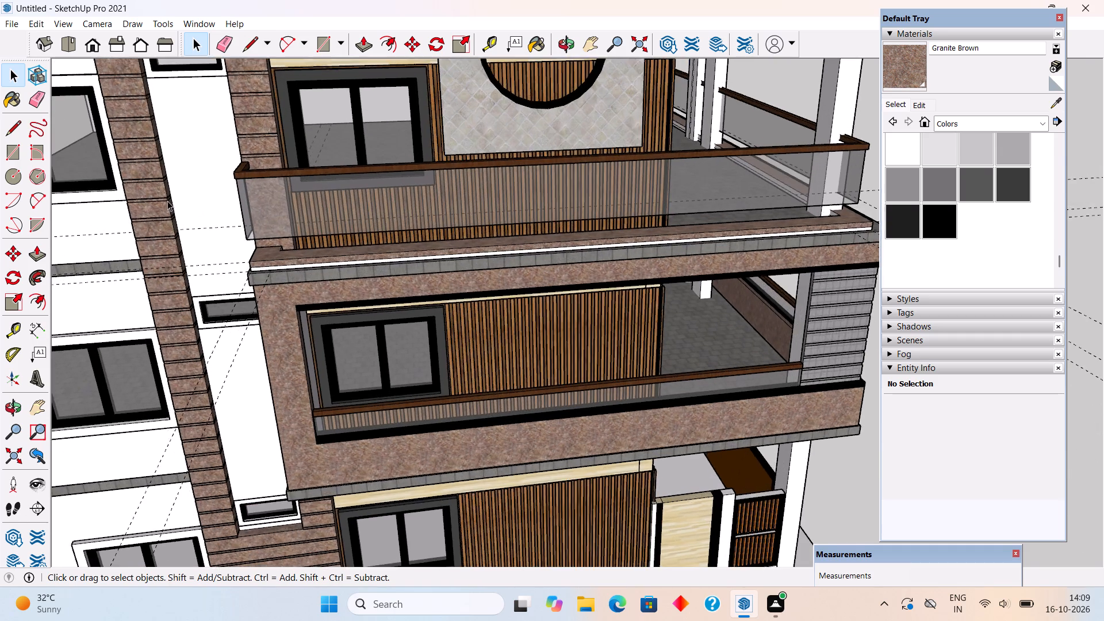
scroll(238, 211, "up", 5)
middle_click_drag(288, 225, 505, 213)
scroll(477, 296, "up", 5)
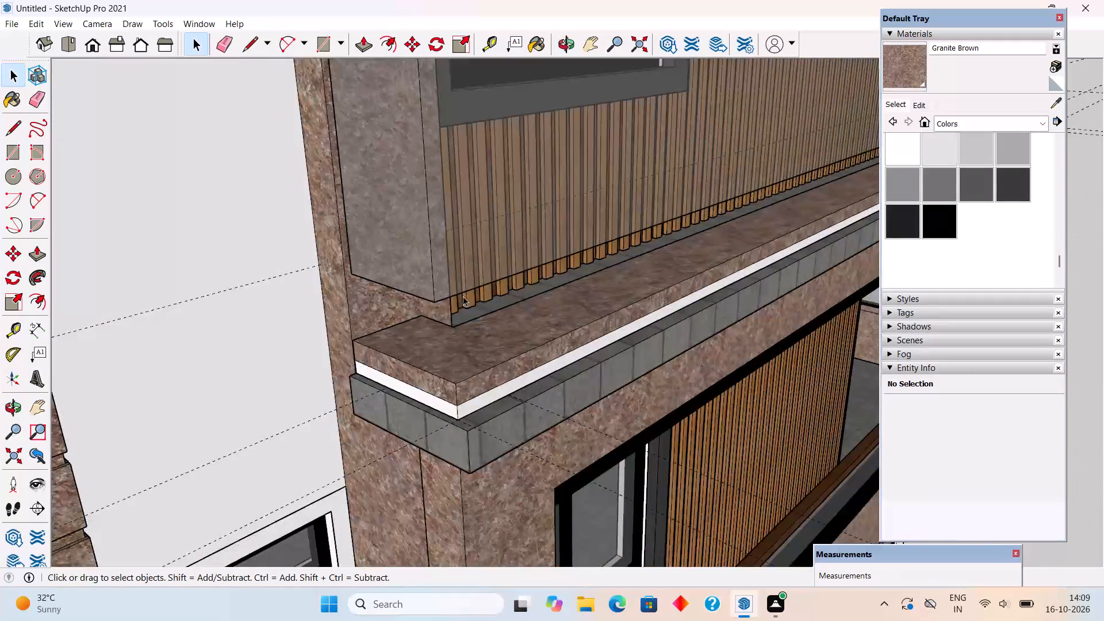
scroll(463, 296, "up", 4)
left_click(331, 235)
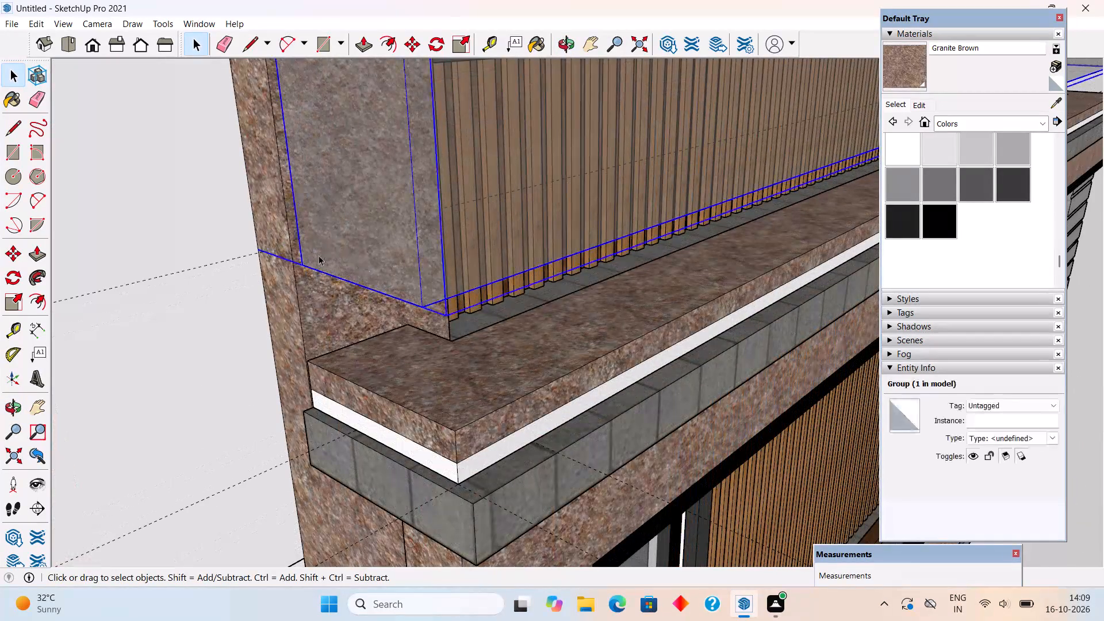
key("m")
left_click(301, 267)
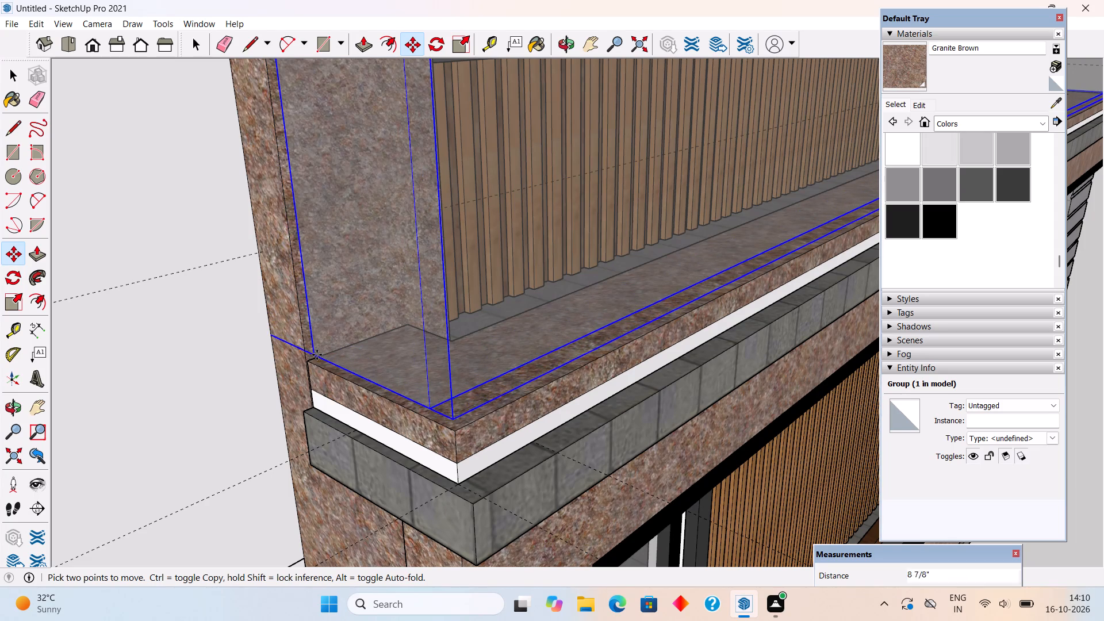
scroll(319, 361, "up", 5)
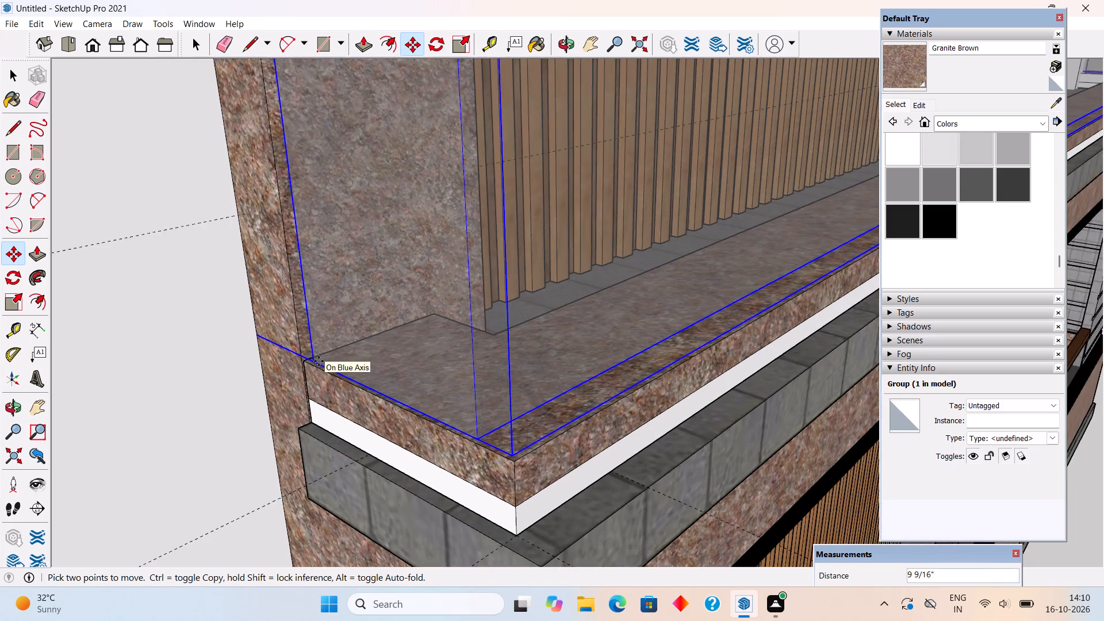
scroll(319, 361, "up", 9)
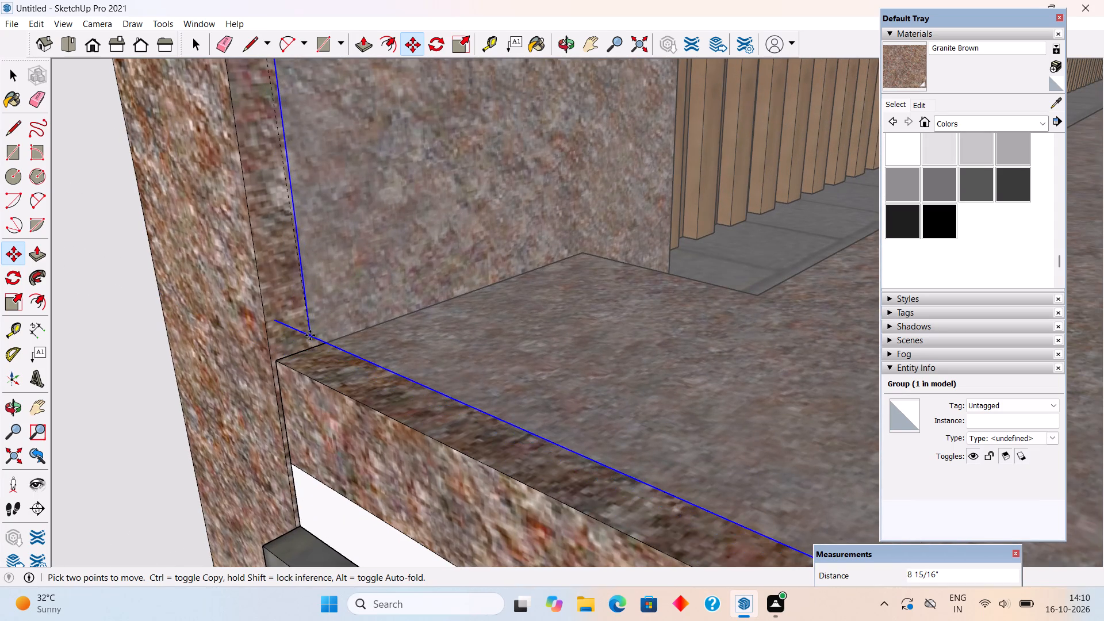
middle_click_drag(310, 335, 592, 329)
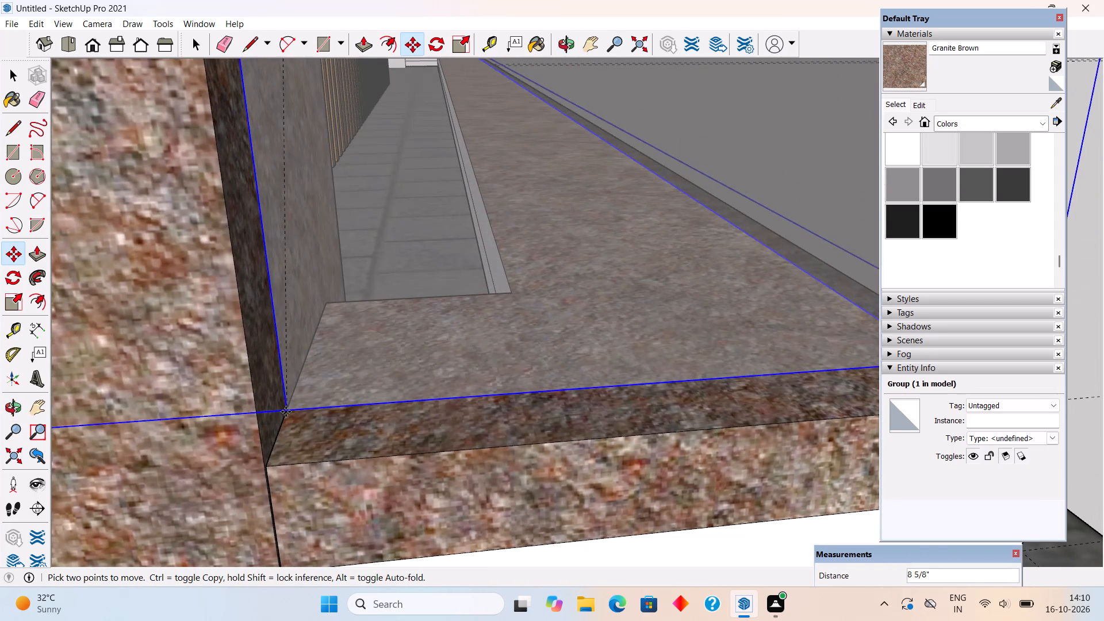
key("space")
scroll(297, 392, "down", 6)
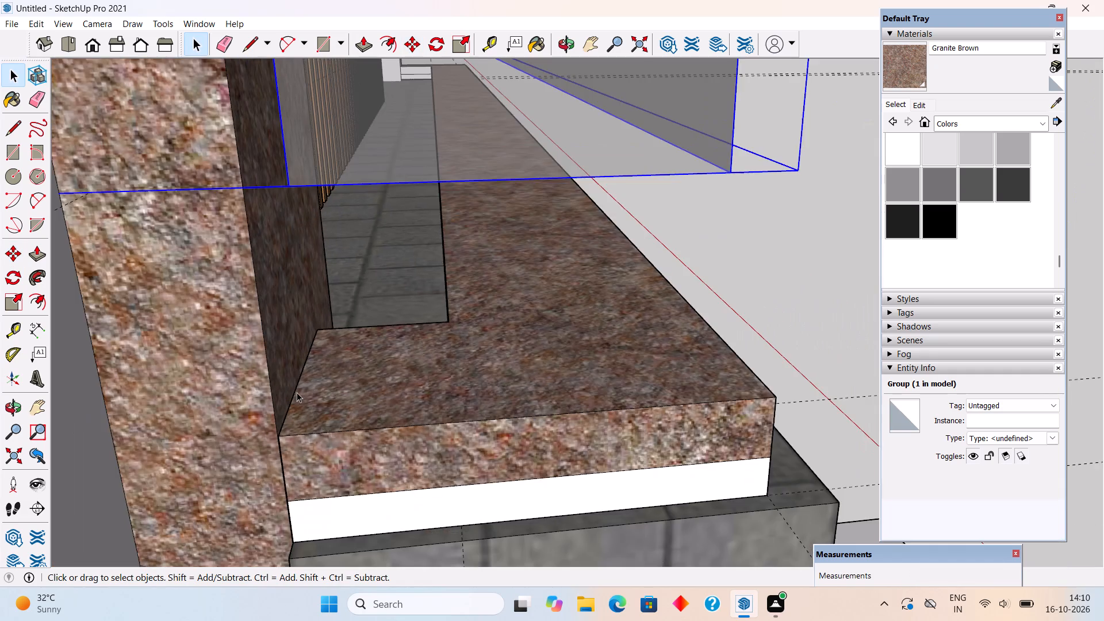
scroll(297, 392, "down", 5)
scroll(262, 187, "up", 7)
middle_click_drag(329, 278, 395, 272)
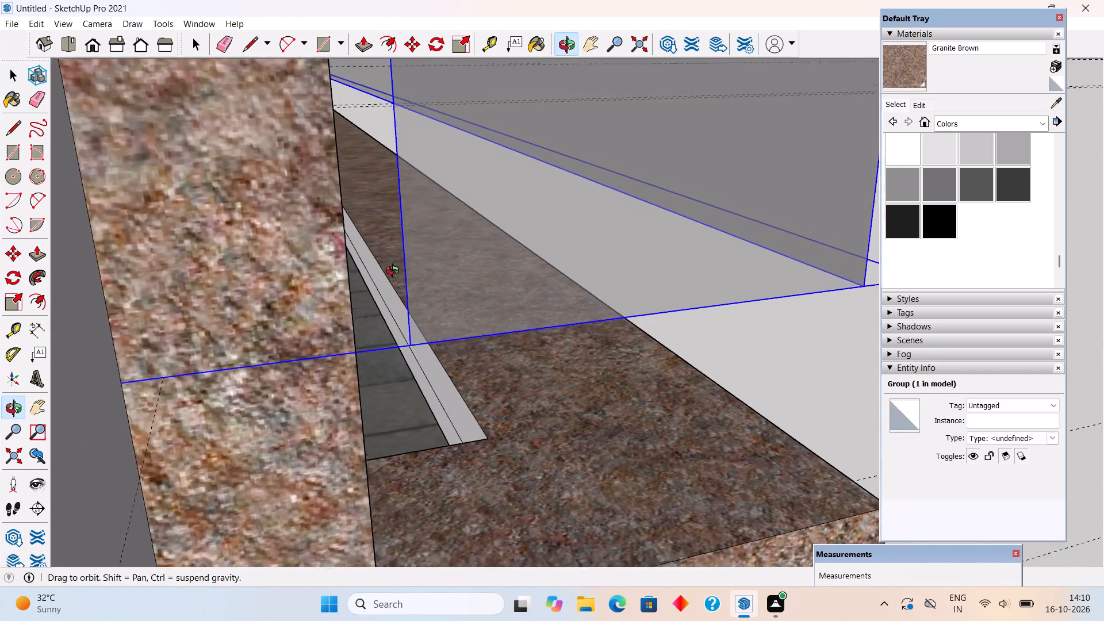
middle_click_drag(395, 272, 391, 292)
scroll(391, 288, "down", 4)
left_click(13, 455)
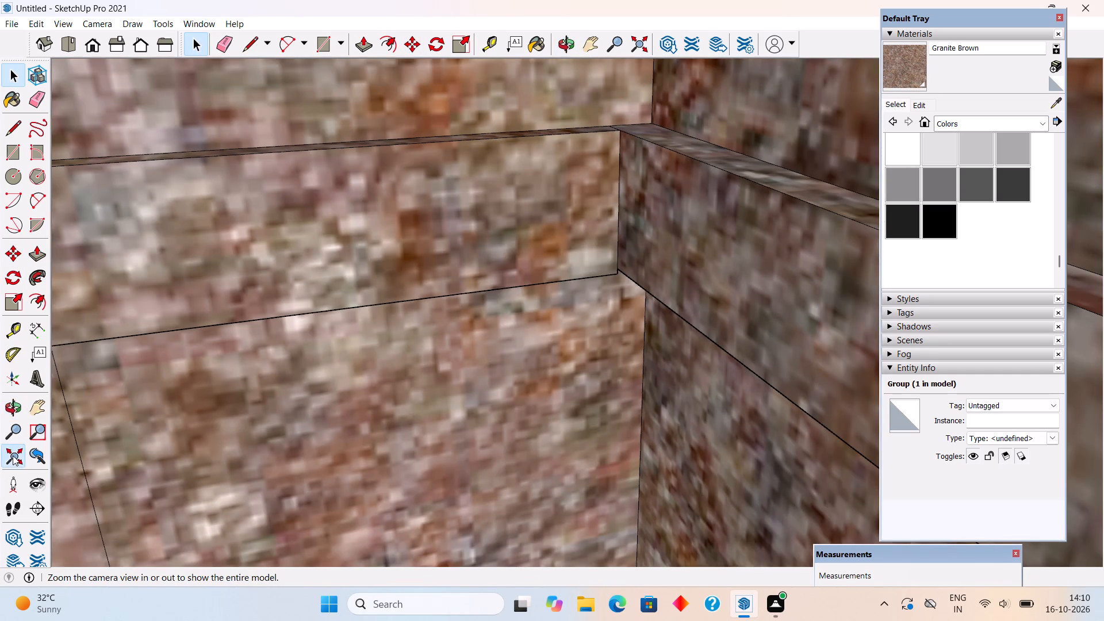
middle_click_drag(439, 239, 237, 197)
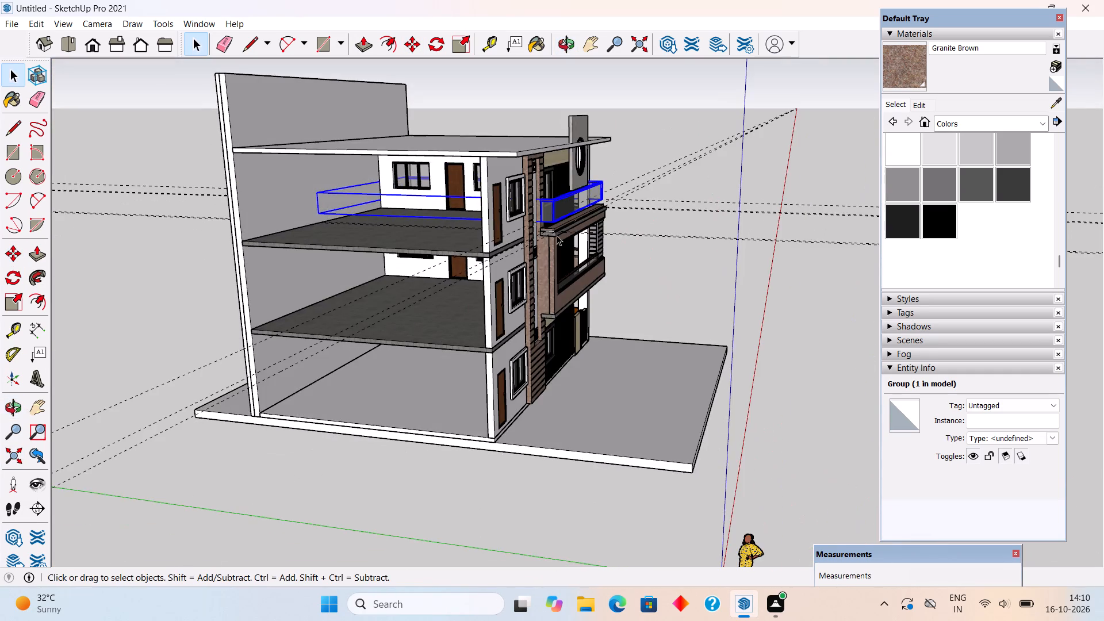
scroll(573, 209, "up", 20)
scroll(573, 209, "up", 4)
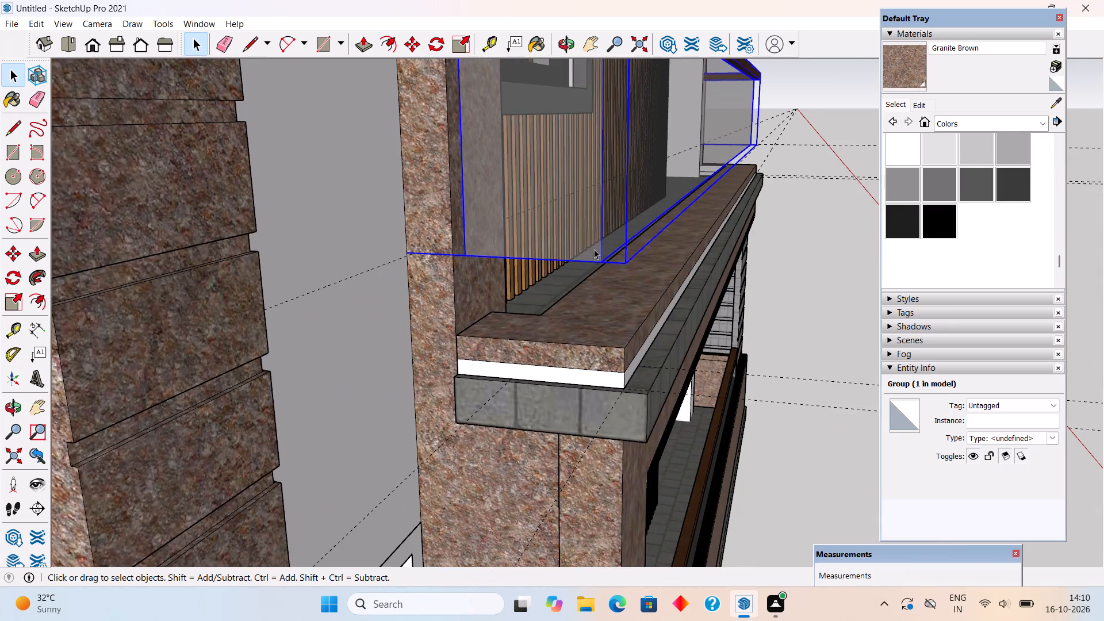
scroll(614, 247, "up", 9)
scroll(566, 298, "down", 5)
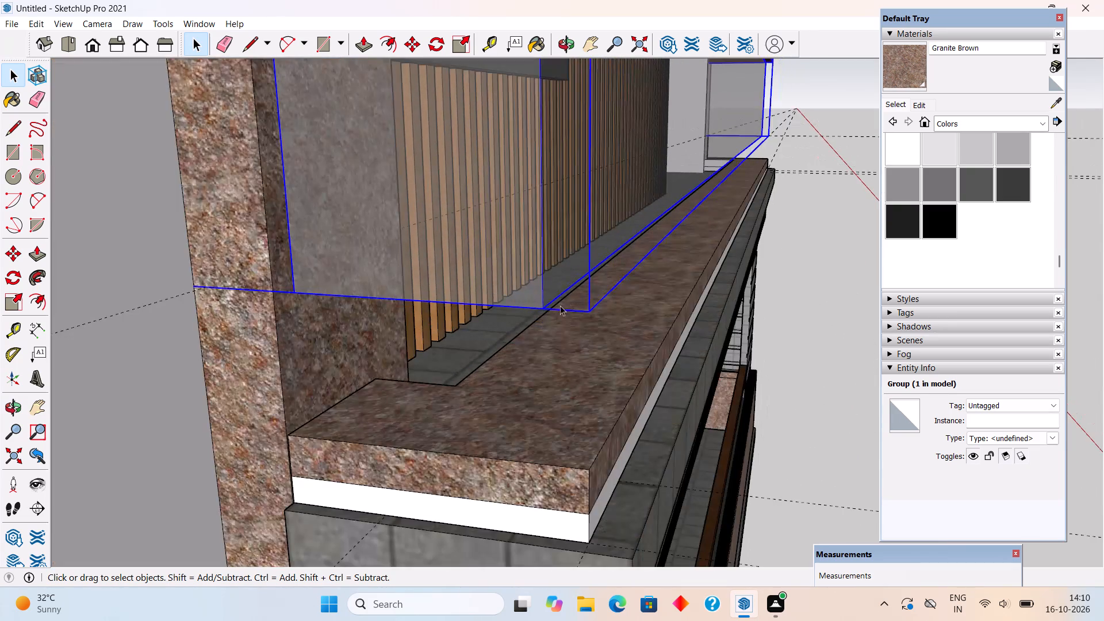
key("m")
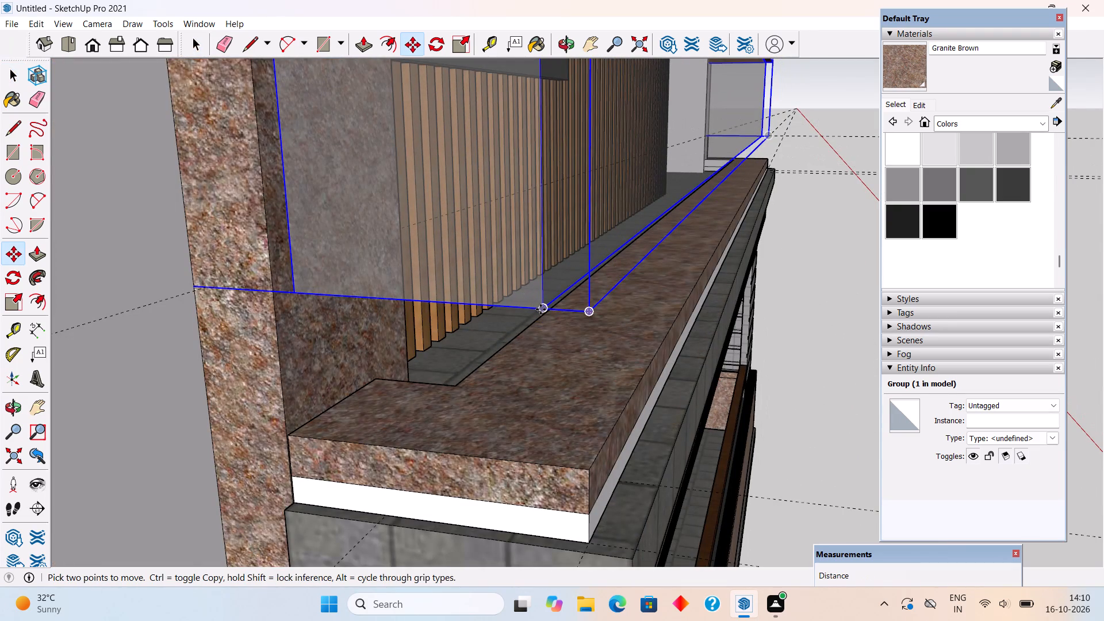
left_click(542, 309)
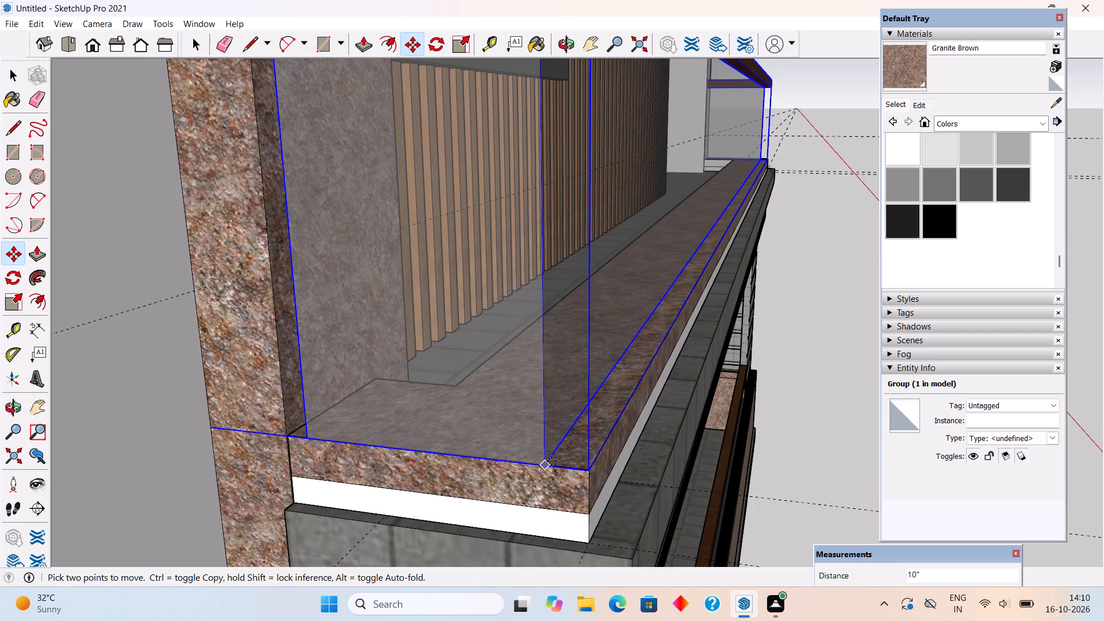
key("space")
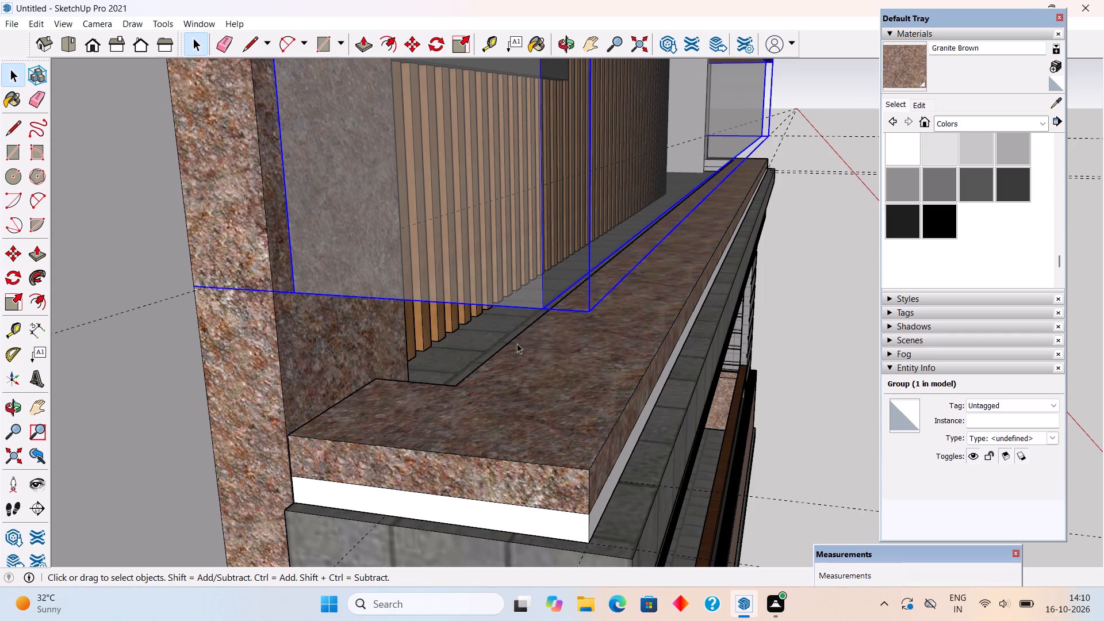
Move the top-floor glass railing down about 9 1/4" toward the top of the Granite Brown parapet strip.
middle_click_drag(526, 338, 614, 345)
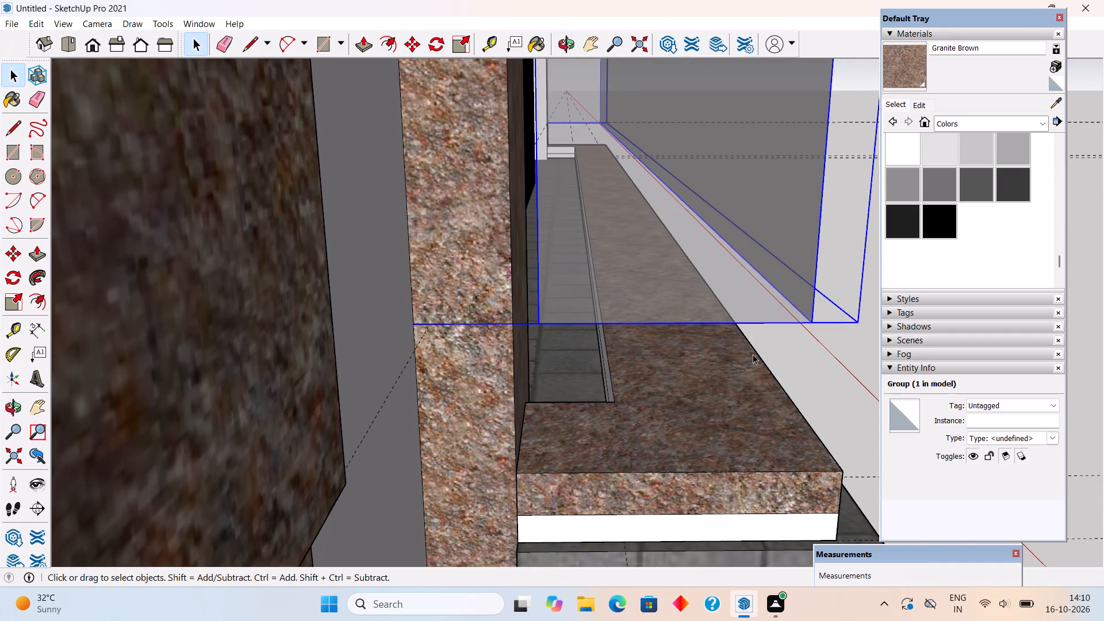
key("m")
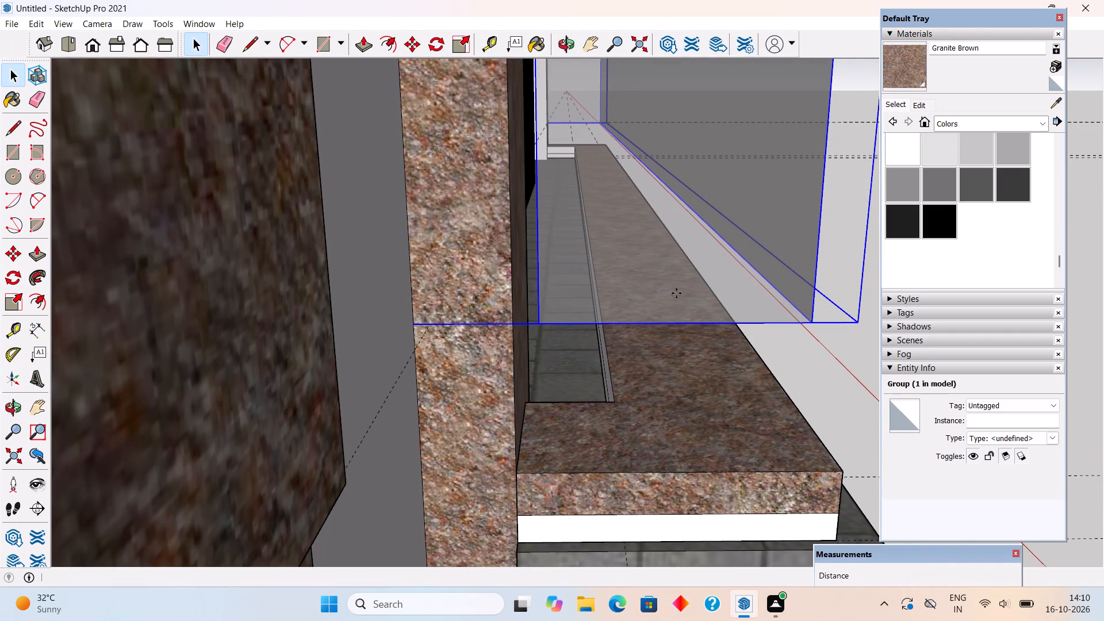
left_click(676, 287)
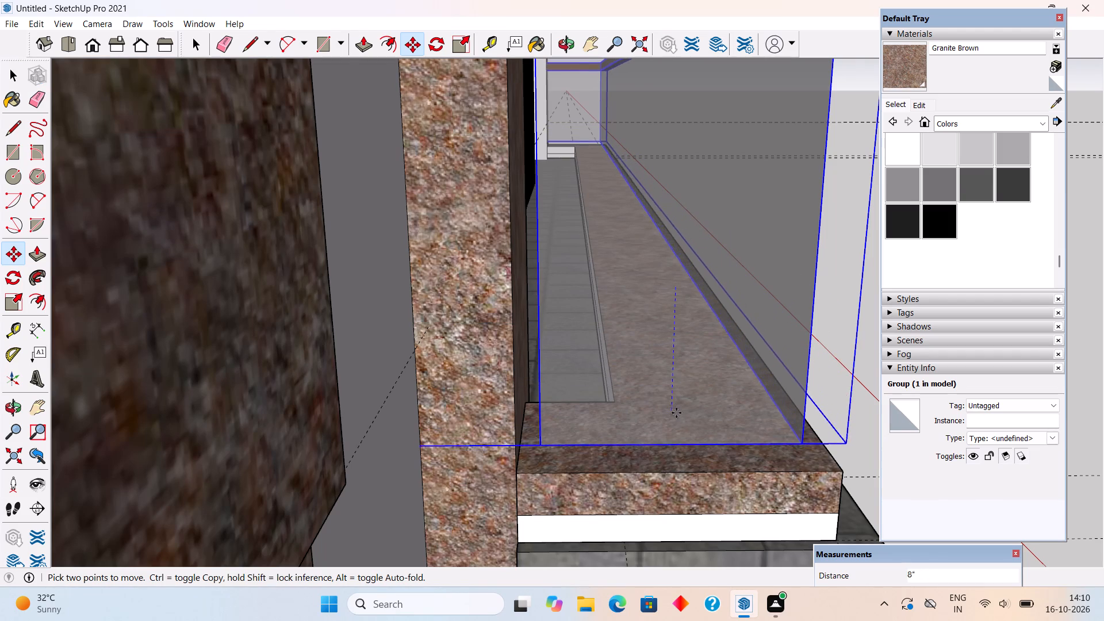
left_click(676, 430)
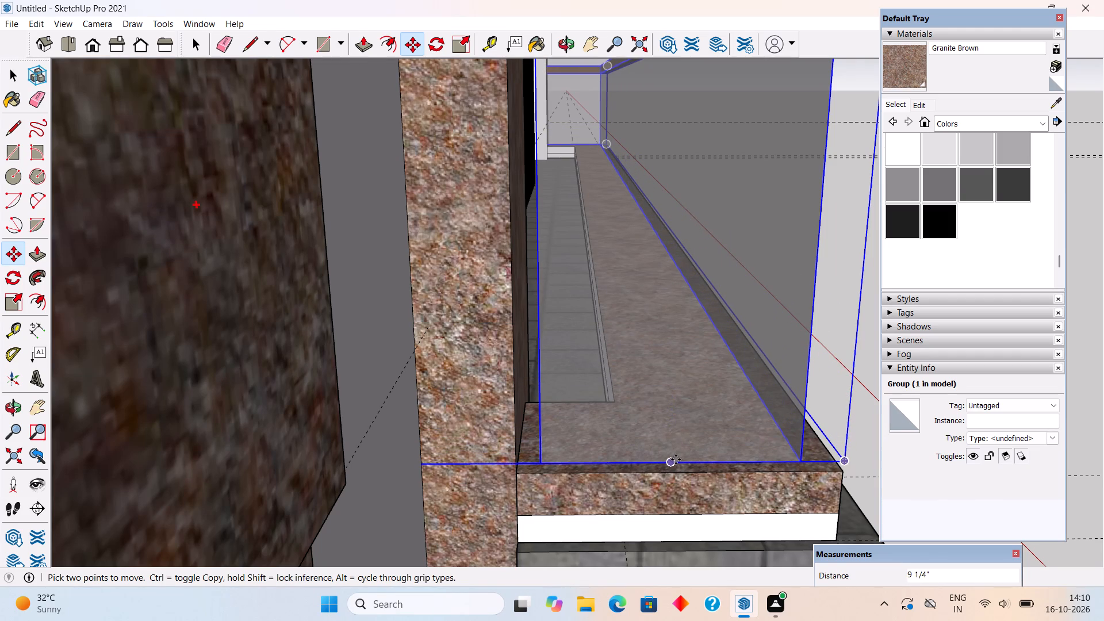
scroll(676, 459, "up", 1)
middle_click_drag(672, 420, 661, 302)
left_click(650, 313)
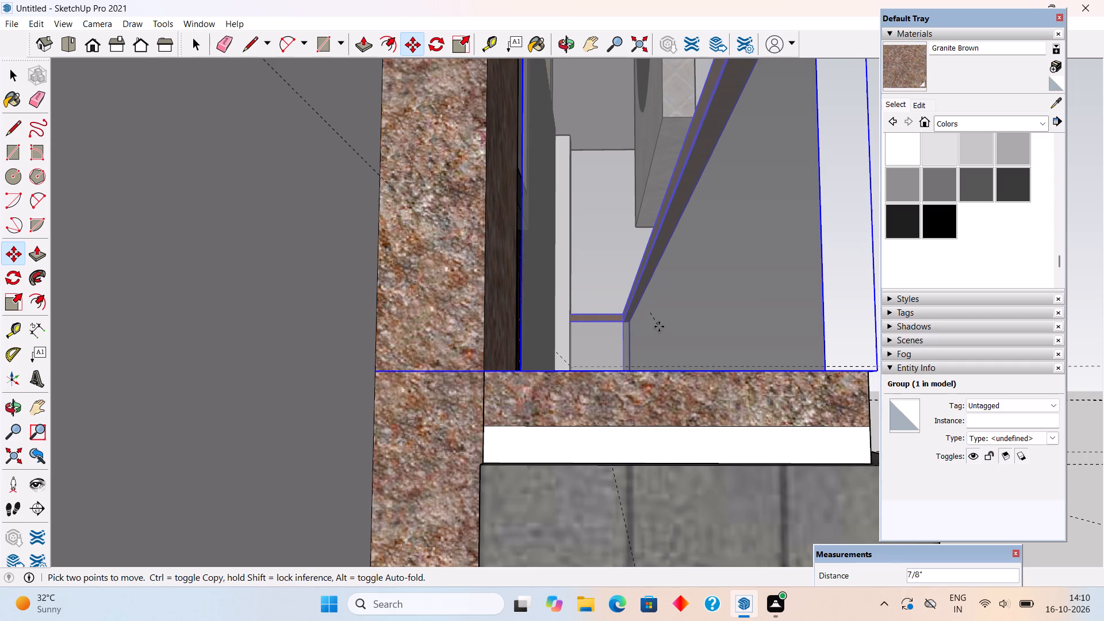
key("space")
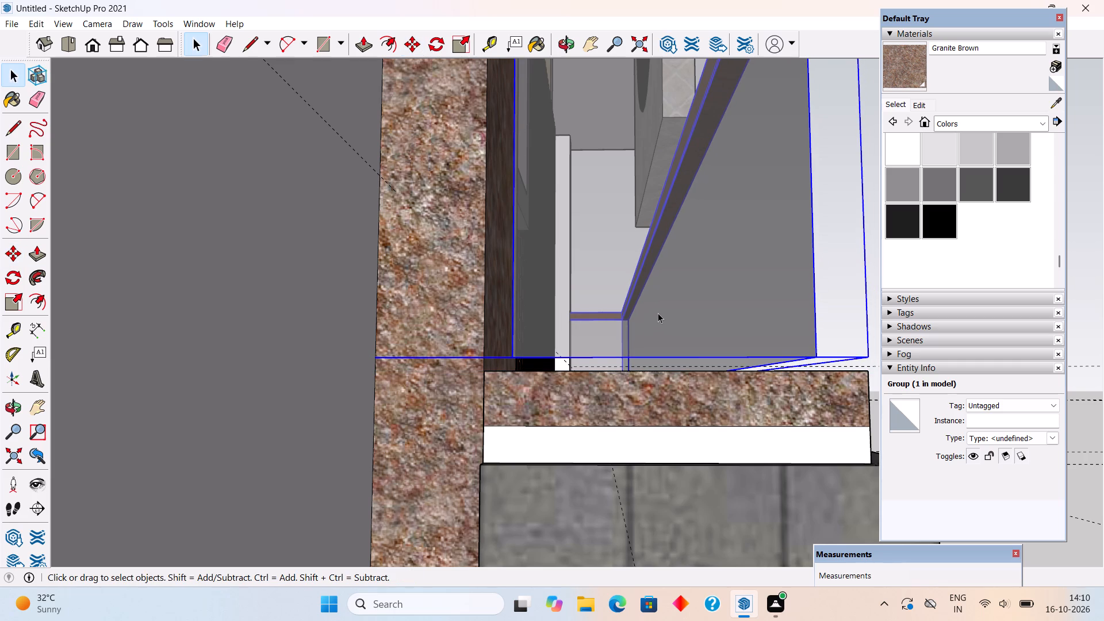
Lower the glass railing about another 1/2" from its bottom corner beside the granite column toward the strip's top face.
scroll(657, 313, "down", 4)
middle_click_drag(621, 316, 415, 407)
scroll(485, 419, "up", 3)
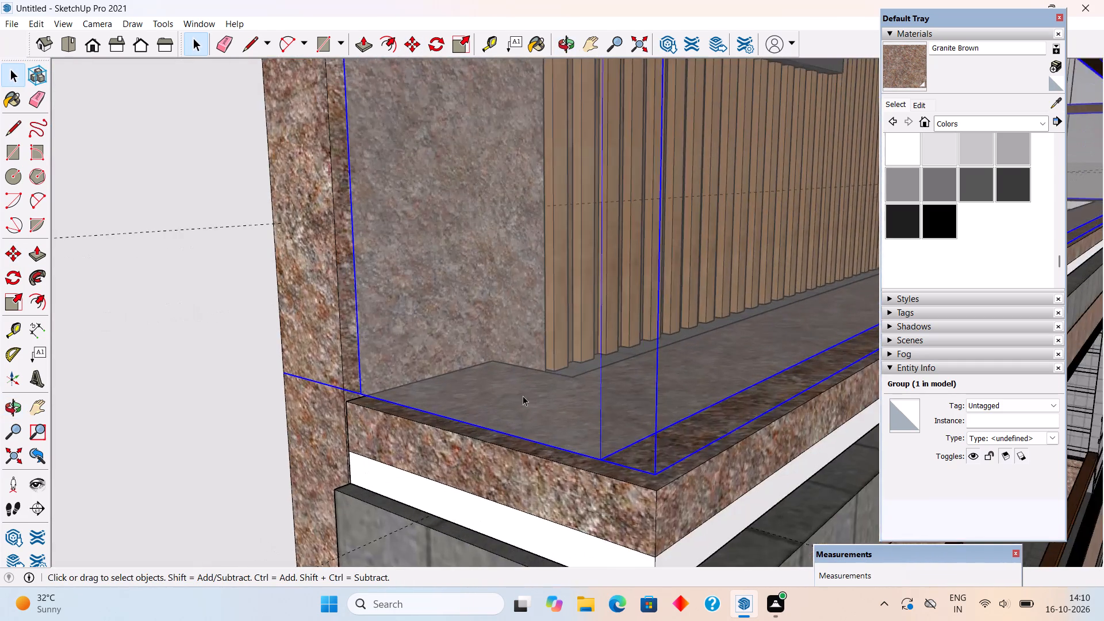
scroll(523, 396, "up", 9)
left_click(524, 415)
scroll(481, 430, "up", 6)
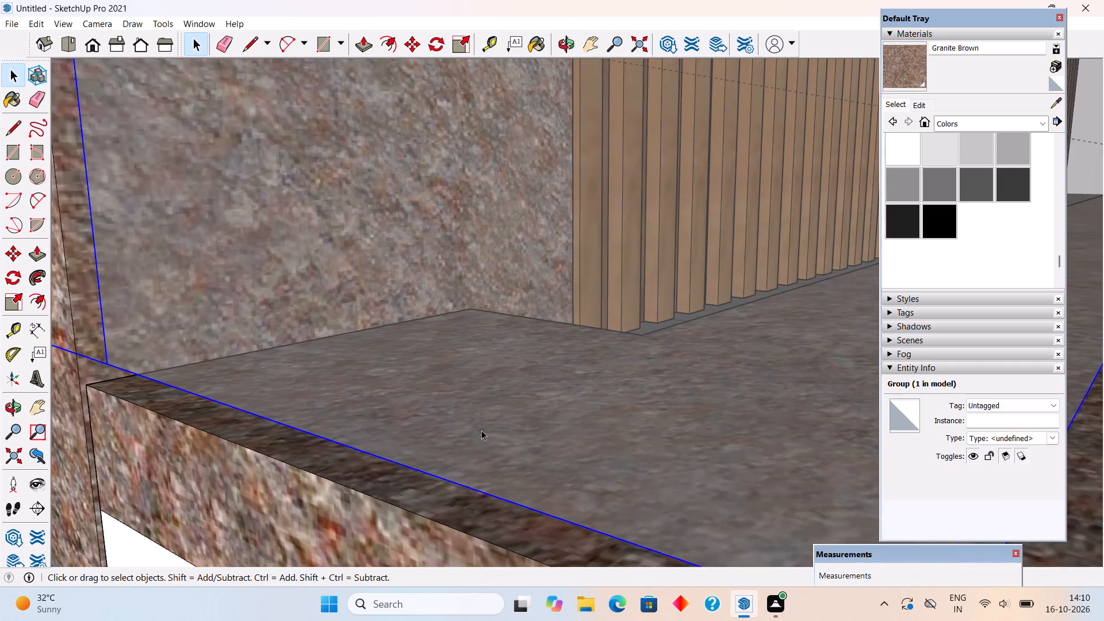
scroll(53, 371, "up", 16)
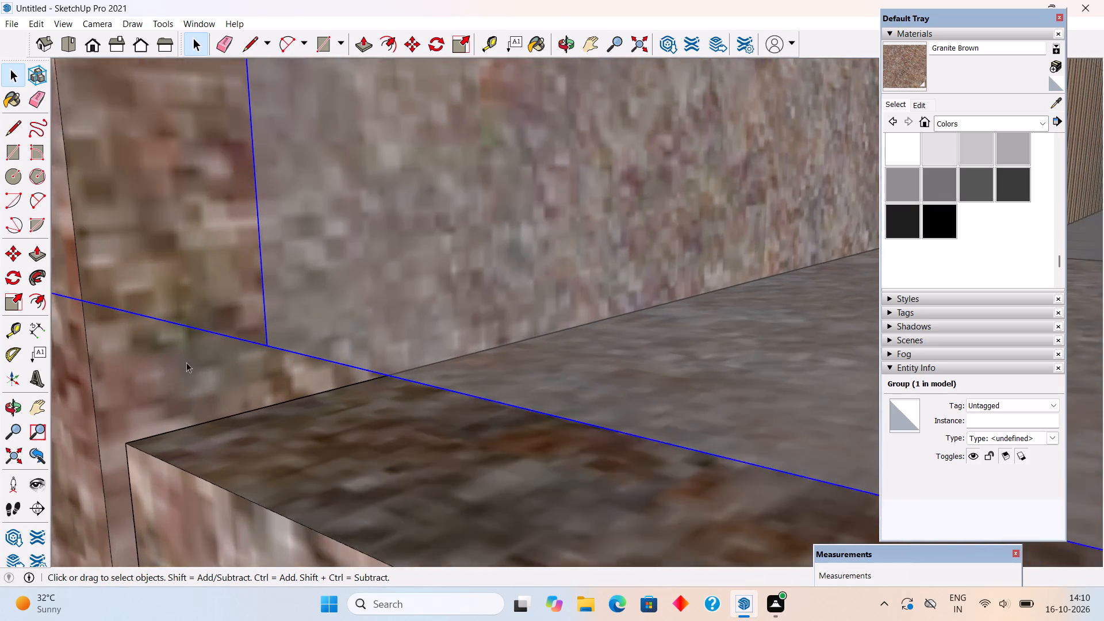
scroll(186, 362, "up", 1)
key("m")
left_click(284, 344)
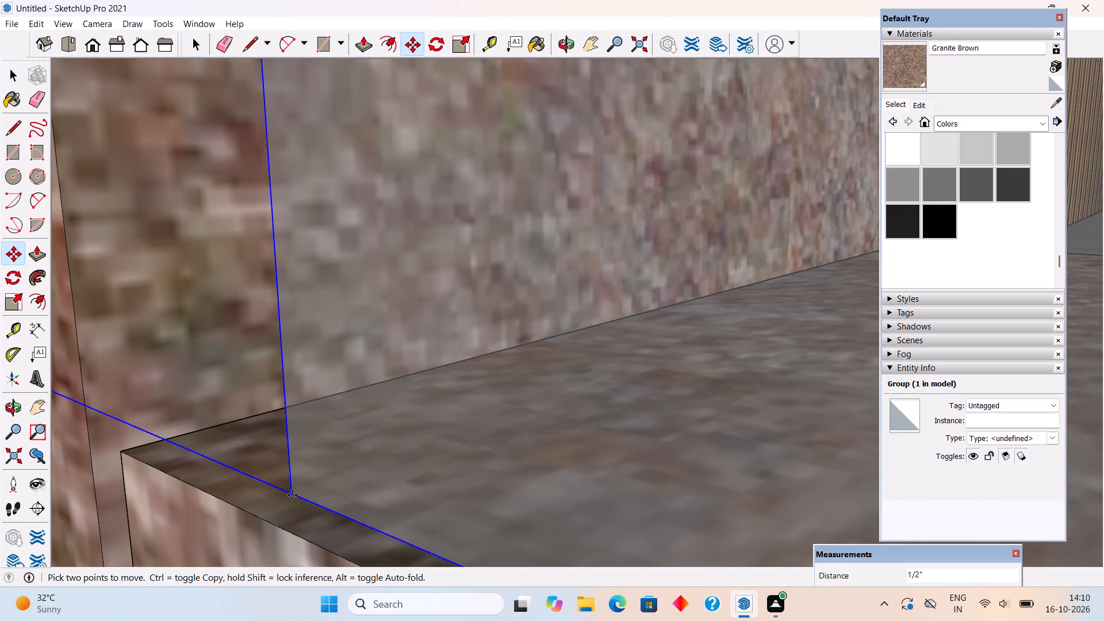
left_click_drag(292, 504, 292, 509)
Lower the railing a final 1/8" or so onto the Granite Brown strip, and deselect it.
middle_click_drag(336, 412, 392, 320)
scroll(392, 320, "down", 5)
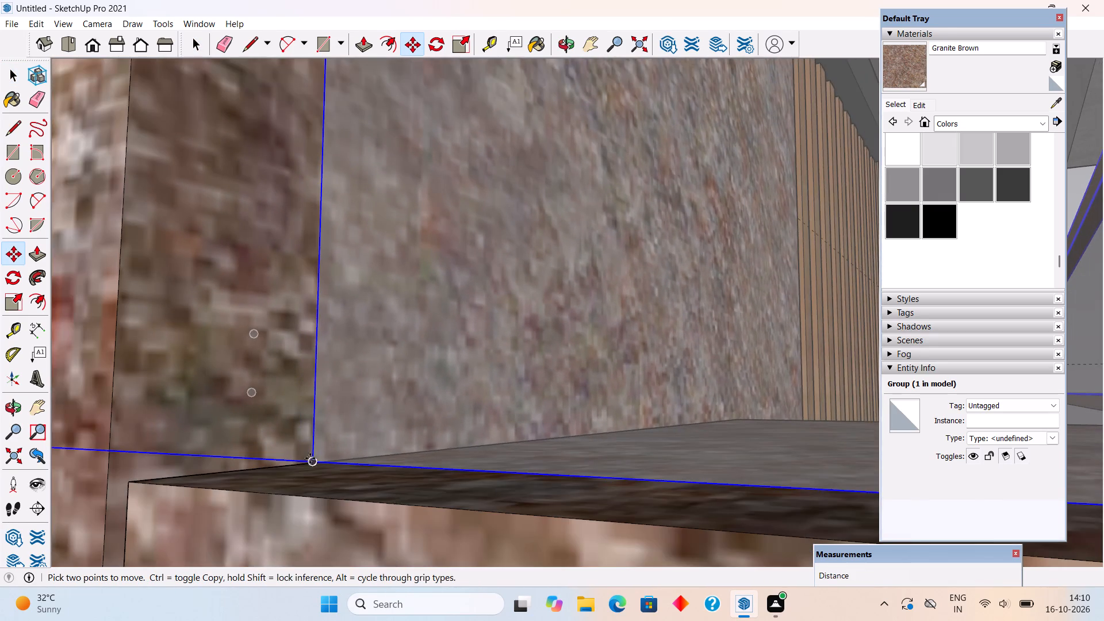
scroll(298, 477, "up", 13)
scroll(326, 430, "down", 6)
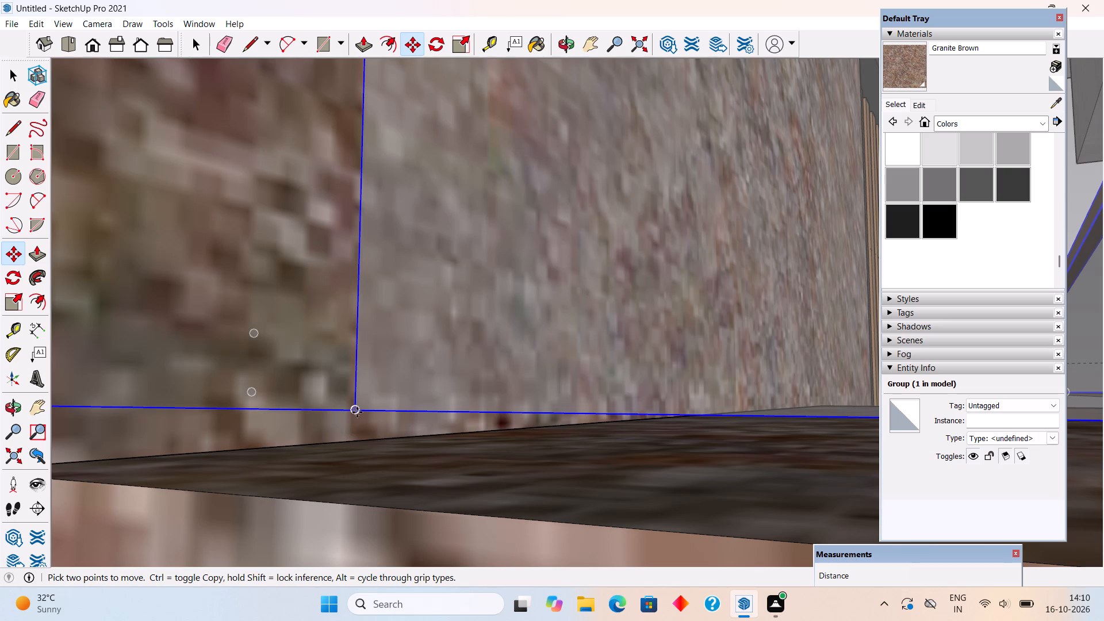
left_click(357, 412)
left_click(357, 495)
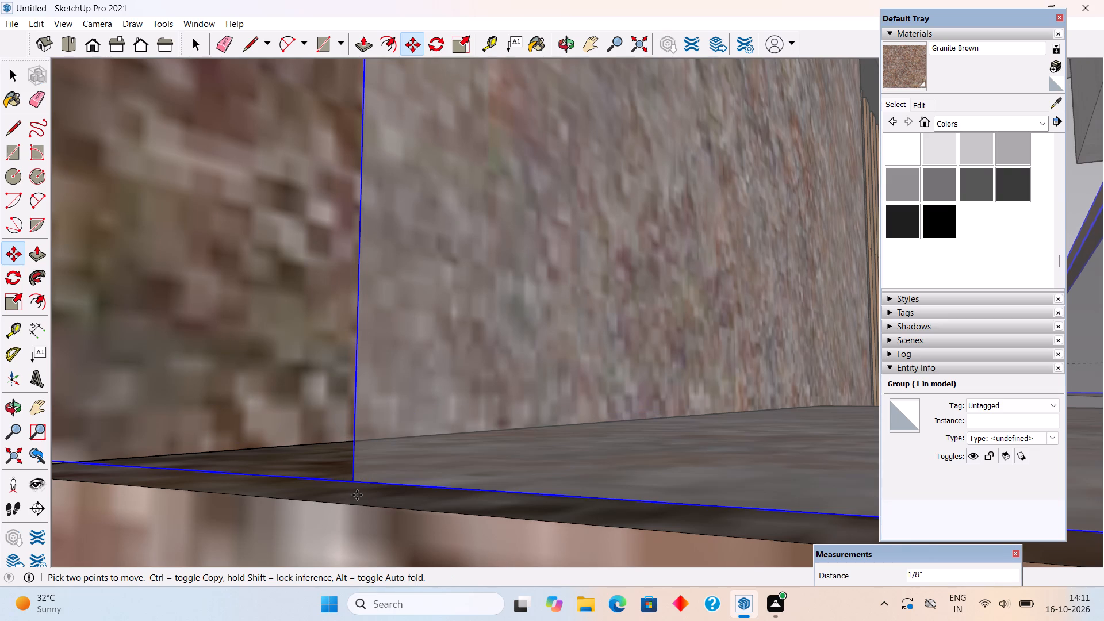
scroll(358, 489, "down", 10)
scroll(358, 481, "up", 1)
scroll(358, 481, "down", 20)
scroll(358, 481, "down", 5)
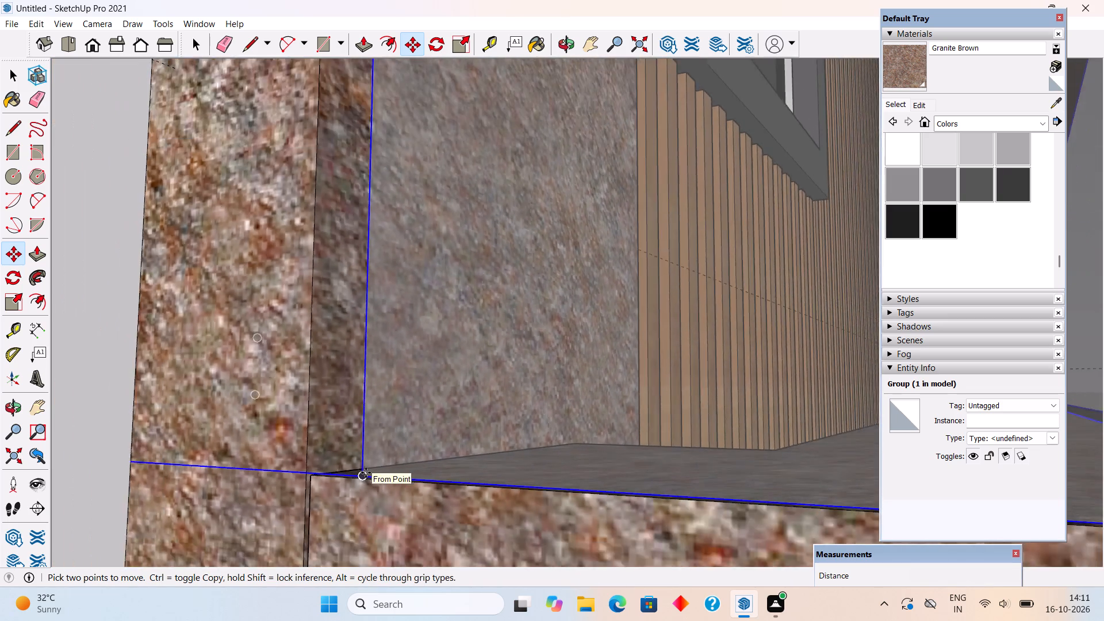
scroll(366, 473, "down", 20)
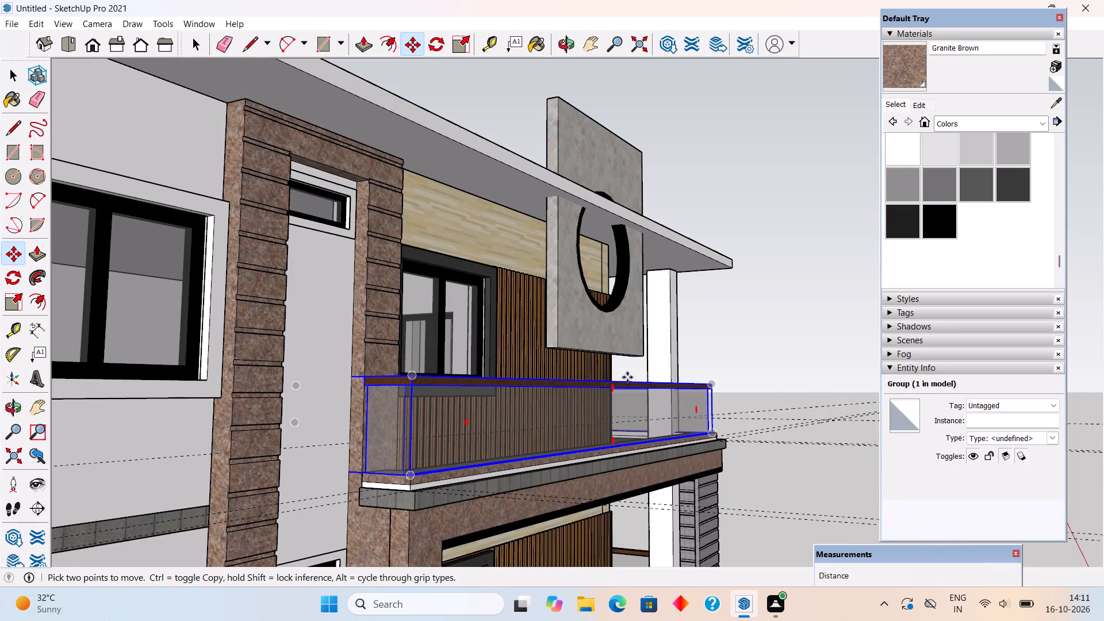
left_click_drag(718, 354, 694, 304)
key("space")
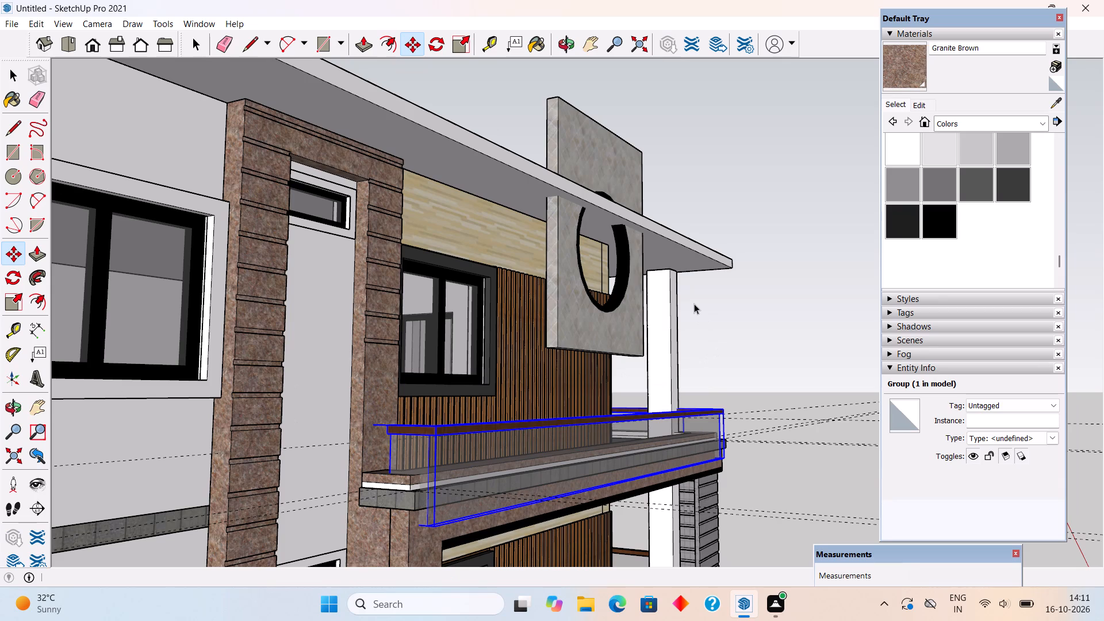
left_click(694, 304)
Examine the glass railing and parapet strip along the top-floor balcony's front, corner column and long side.
middle_click_drag(673, 397, 596, 409)
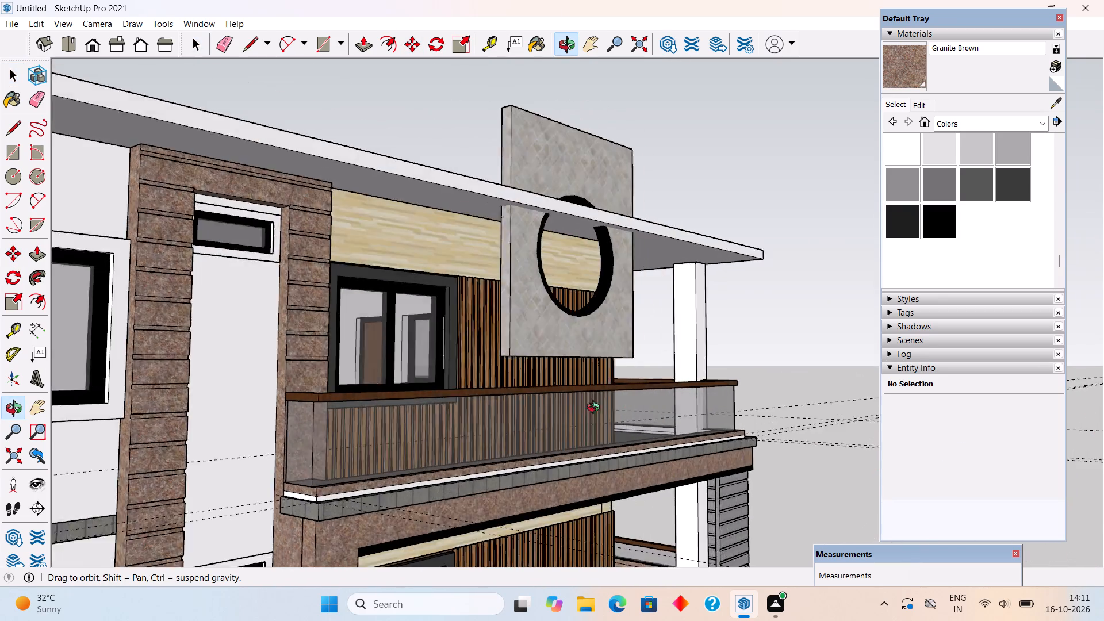
middle_click_drag(596, 409, 423, 387)
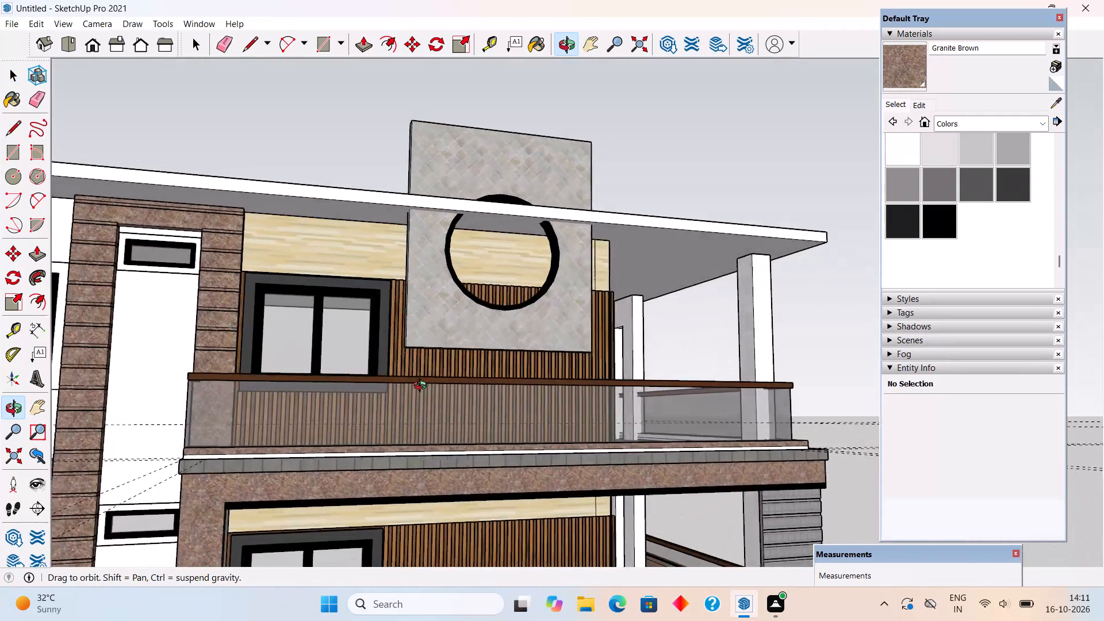
middle_click_drag(423, 387, 394, 391)
scroll(394, 392, "down", 1)
middle_click_drag(745, 436, 362, 517)
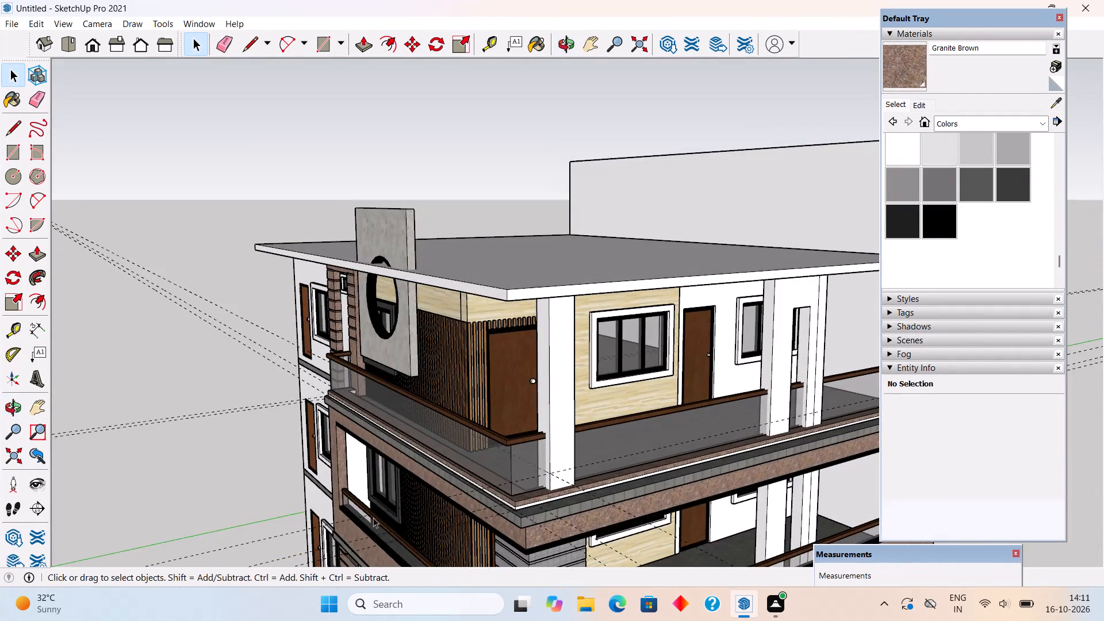
scroll(550, 488, "up", 11)
scroll(492, 505, "up", 2)
left_click_drag(457, 487, 434, 484)
left_click(542, 463)
scroll(542, 463, "down", 14)
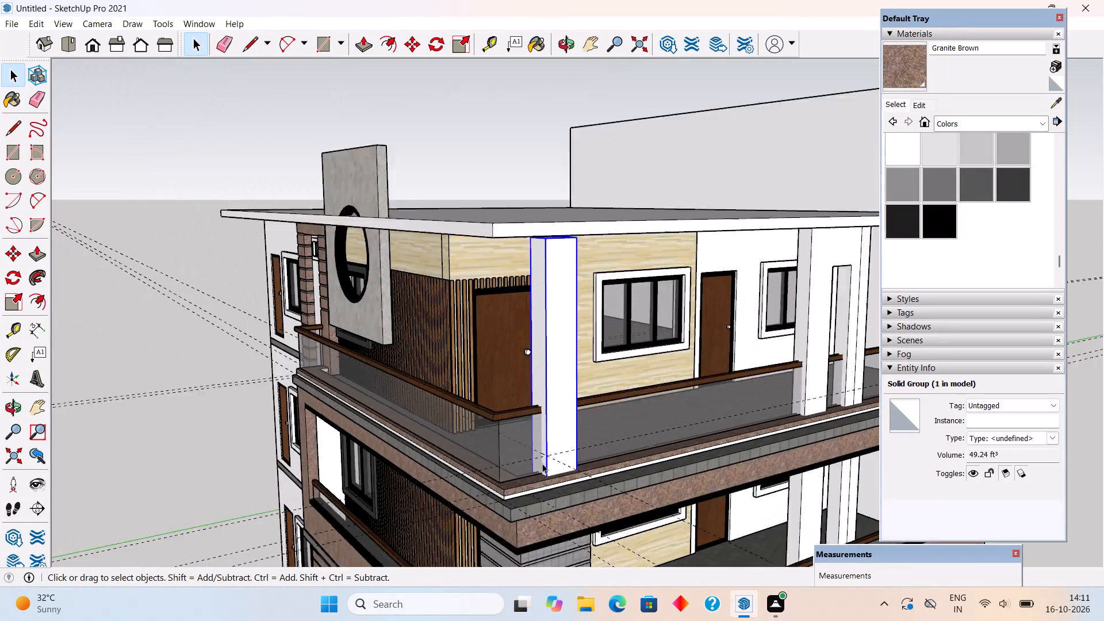
scroll(542, 463, "down", 1)
left_click(249, 372)
middle_click_drag(573, 441, 376, 463)
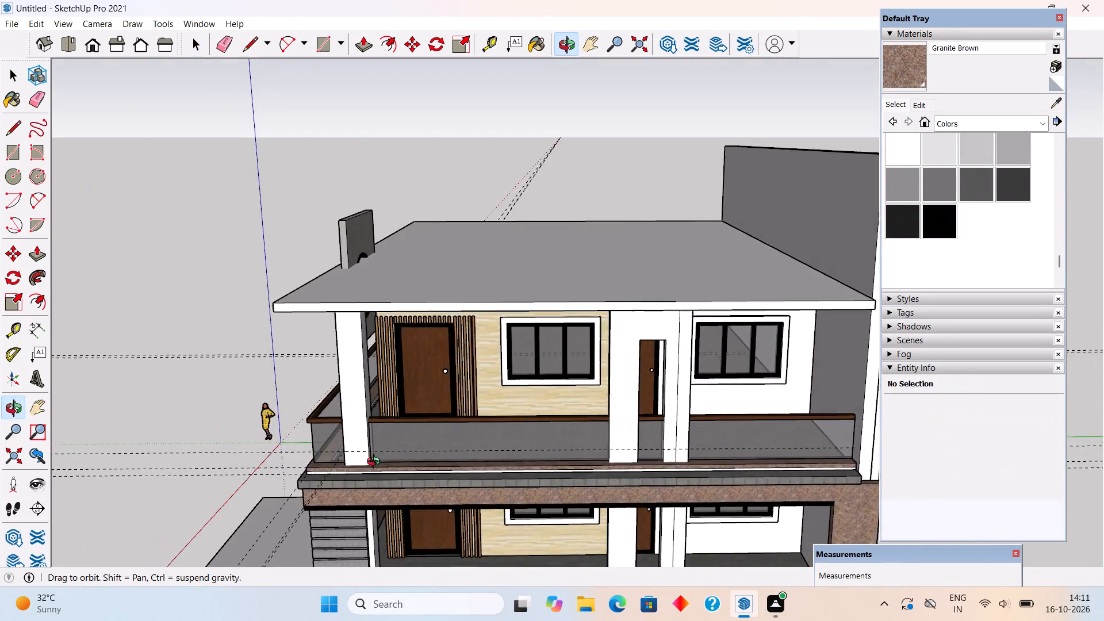
middle_click_drag(376, 463, 369, 460)
scroll(369, 460, "down", 4)
scroll(635, 467, "up", 10)
middle_click_drag(790, 442, 793, 458)
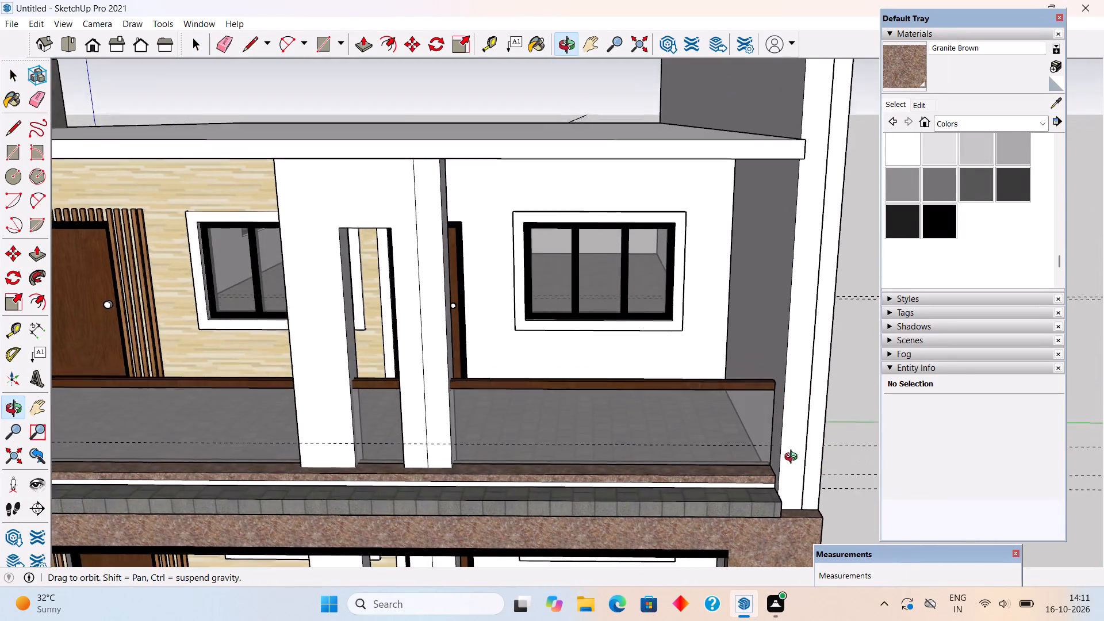
middle_click_drag(793, 458, 834, 463)
scroll(834, 463, "down", 2)
middle_click_drag(636, 441, 819, 426)
scroll(819, 426, "down", 3)
middle_click_drag(676, 443, 727, 436)
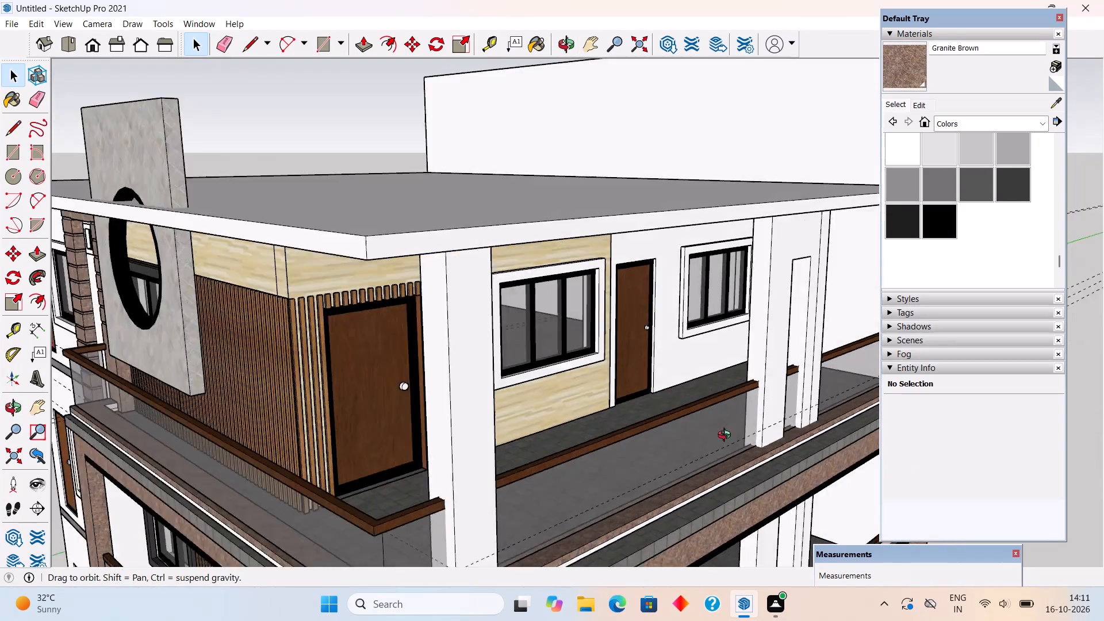
Examine the flat roof slab and the front facade from above, including how the stone panel with the round opening meets the roof edge.
middle_click_drag(727, 436, 736, 516)
scroll(736, 516, "down", 2)
scroll(668, 377, "down", 12)
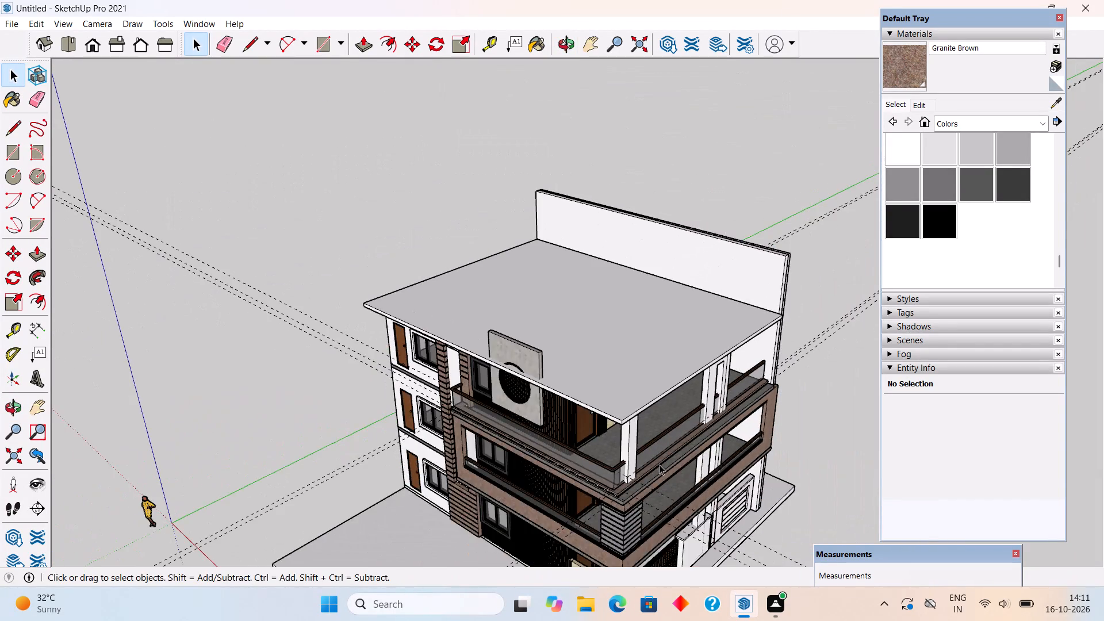
middle_click_drag(675, 451, 640, 582)
scroll(526, 515, "up", 5)
middle_click_drag(575, 497, 592, 488)
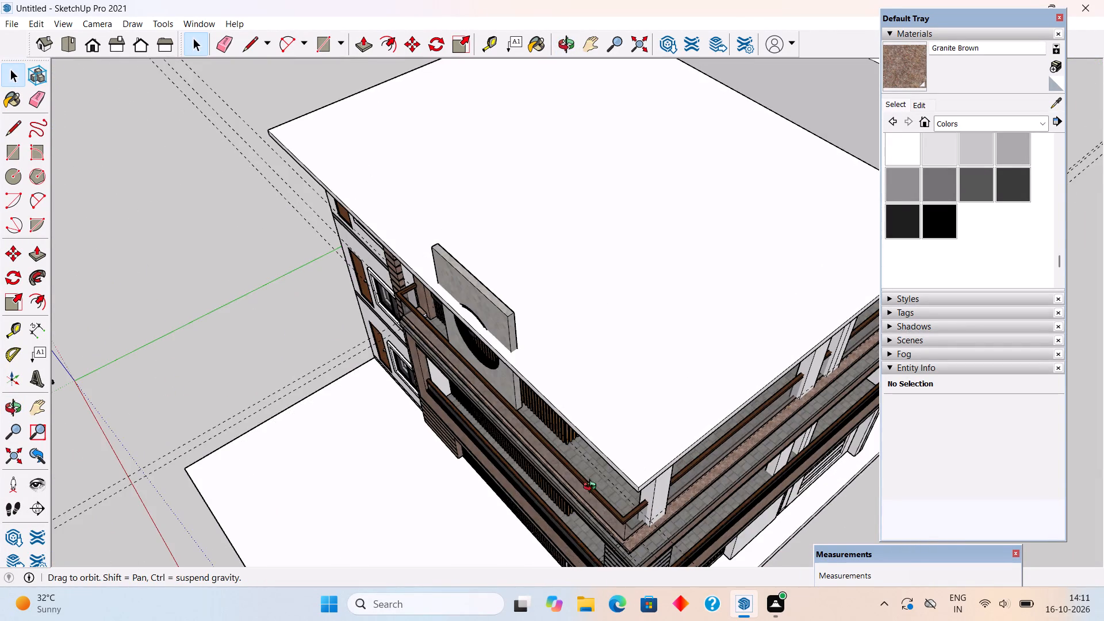
middle_click_drag(592, 488, 551, 589)
middle_click_drag(411, 480, 377, 532)
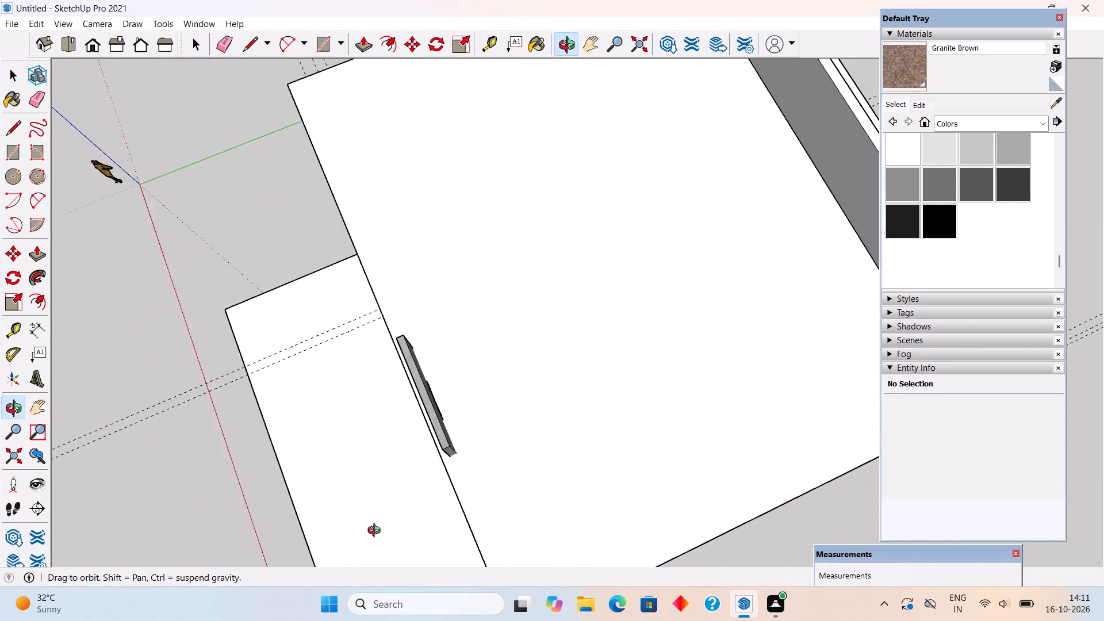
middle_click_drag(377, 532, 573, 279)
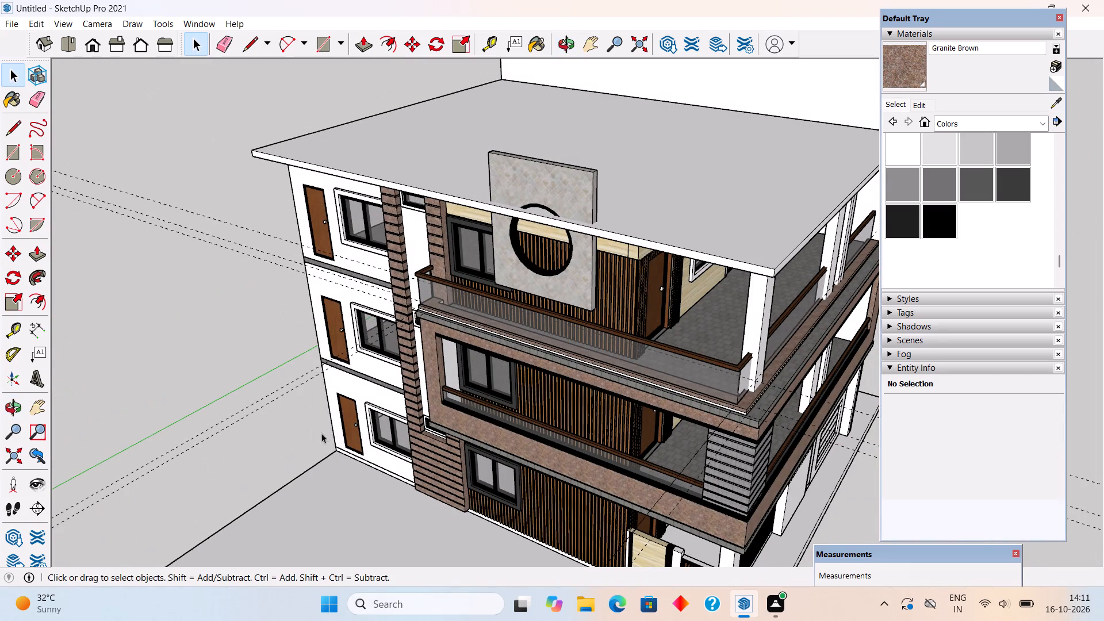
middle_click_drag(70, 453, 0, 620)
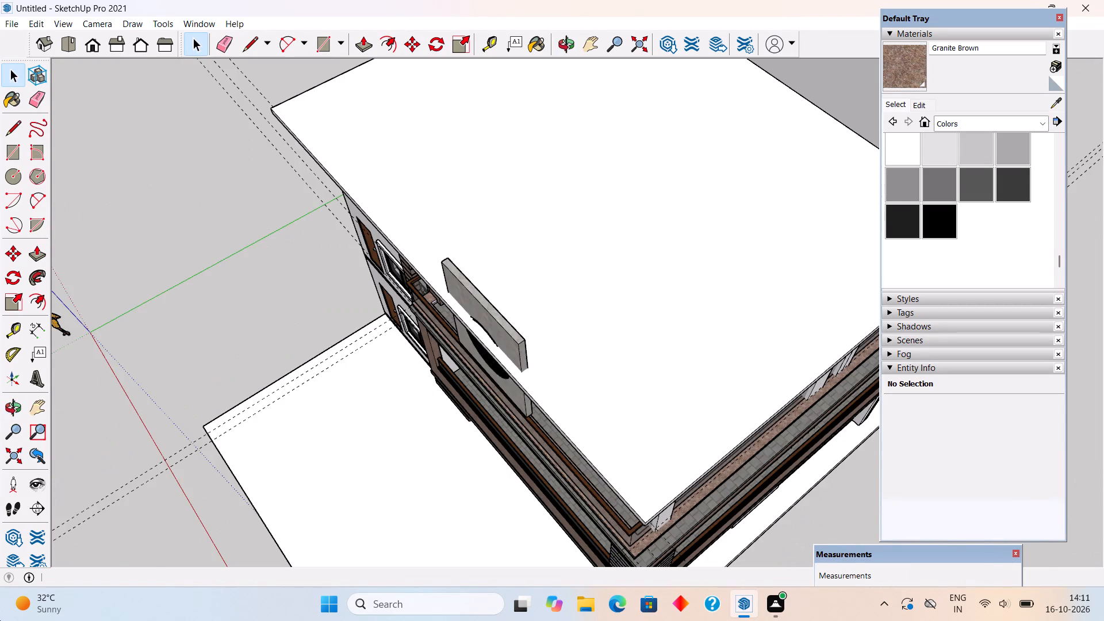
middle_click_drag(361, 389, 639, 244)
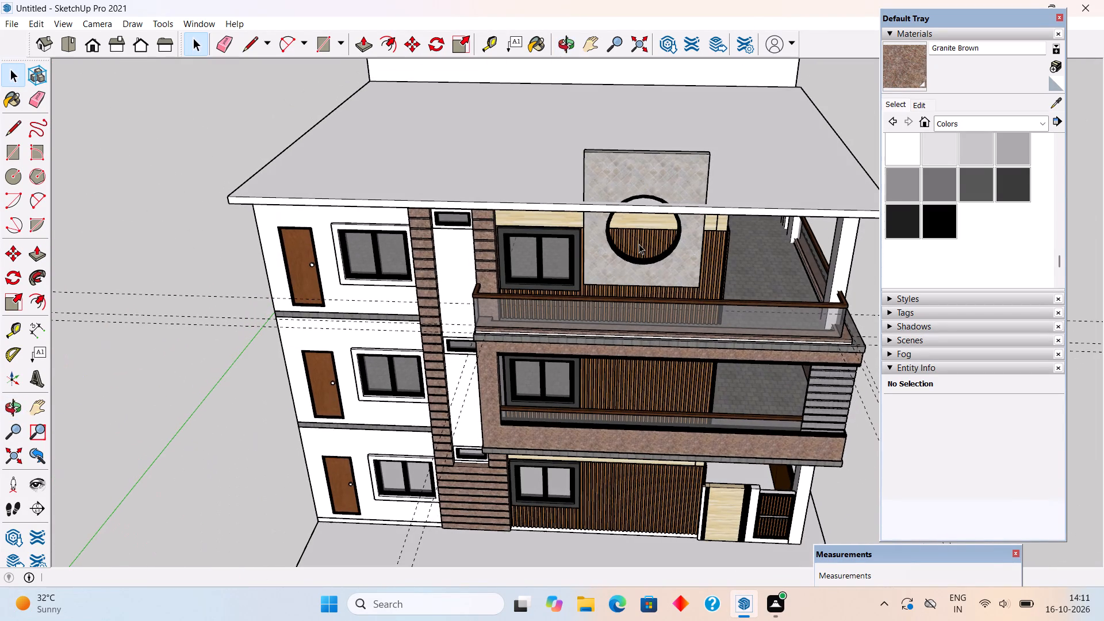
Examine the end of the top-floor glass railing and parapet strip beside the granite-clad column, and the balcony front.
scroll(658, 376, "up", 3)
middle_click_drag(324, 378, 611, 319)
scroll(607, 289, "up", 11)
middle_click_drag(586, 254, 538, 320)
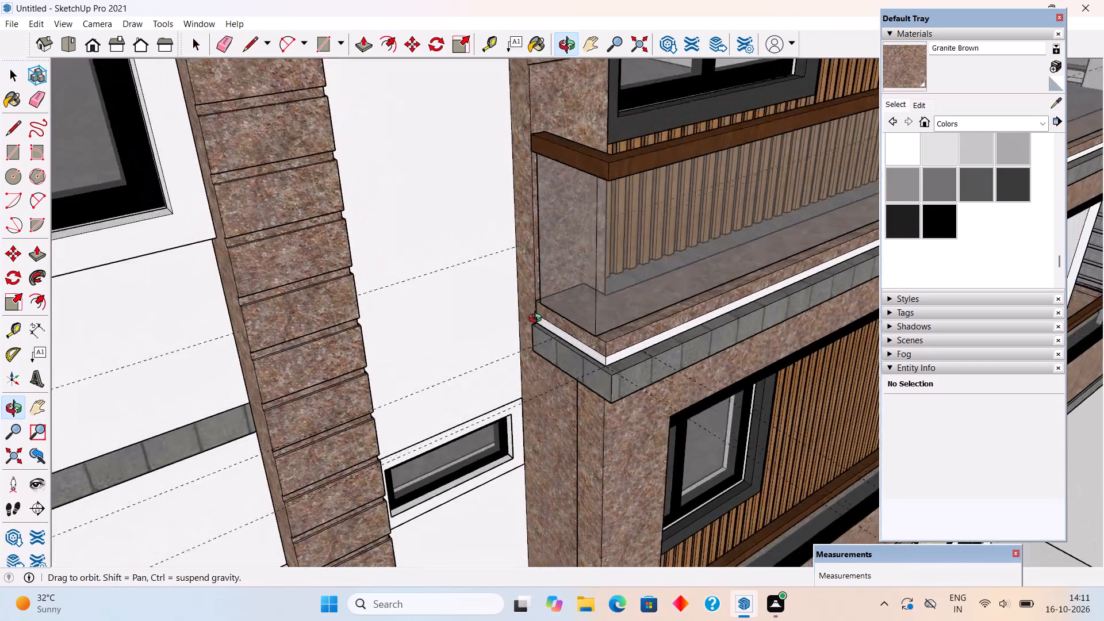
middle_click_drag(538, 320, 545, 334)
scroll(545, 334, "down", 2)
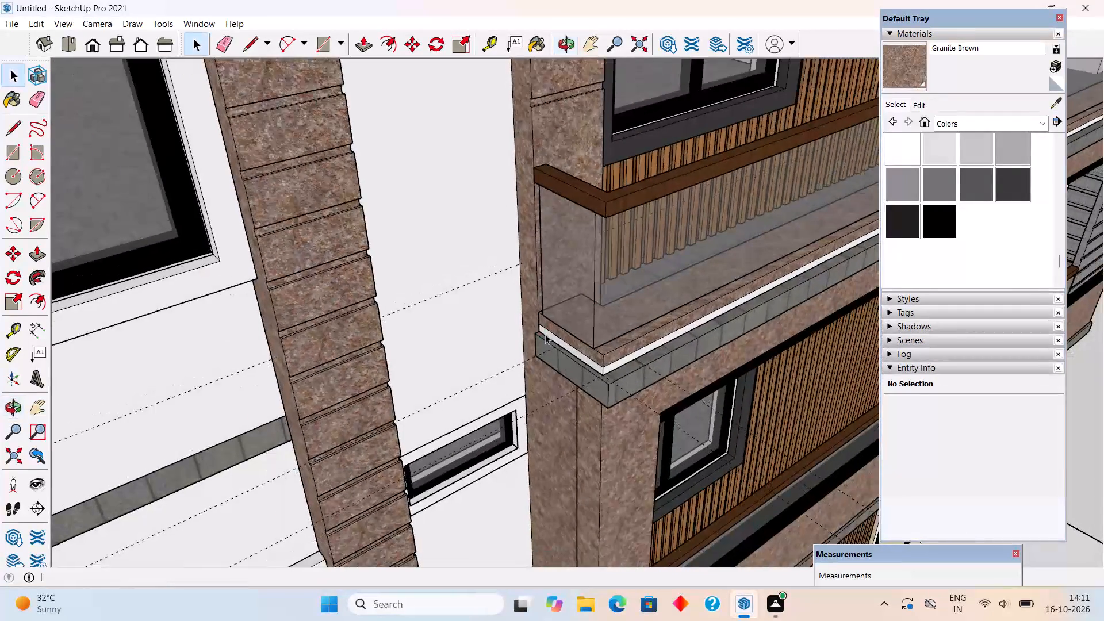
scroll(545, 334, "down", 5)
middle_click_drag(545, 334, 528, 352)
scroll(530, 351, "down", 3)
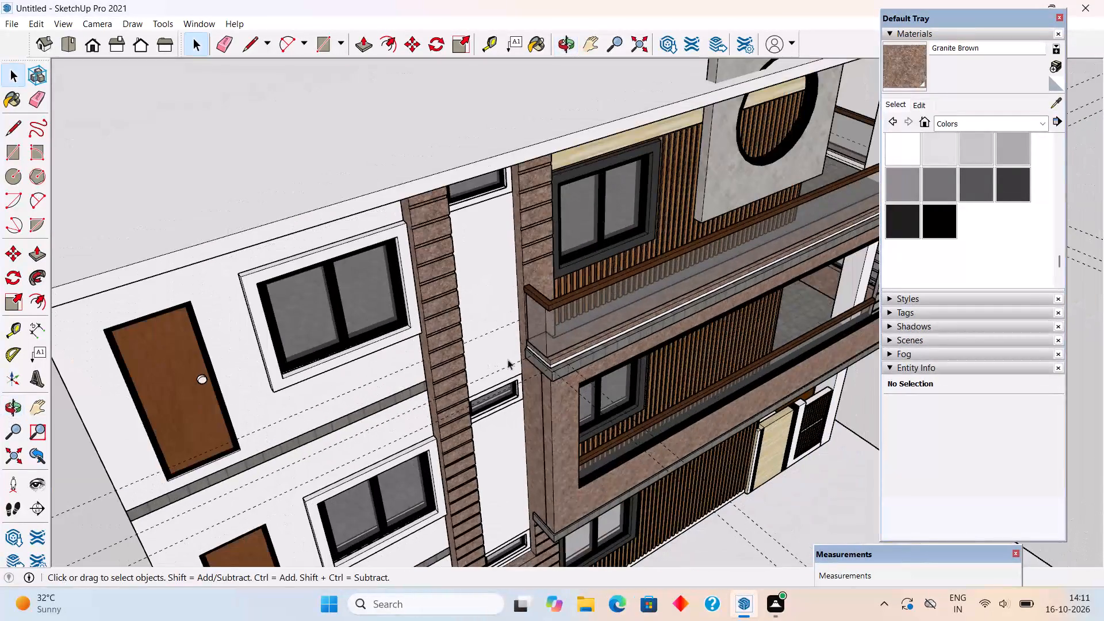
middle_click_drag(665, 333, 487, 298)
scroll(480, 255, "up", 5)
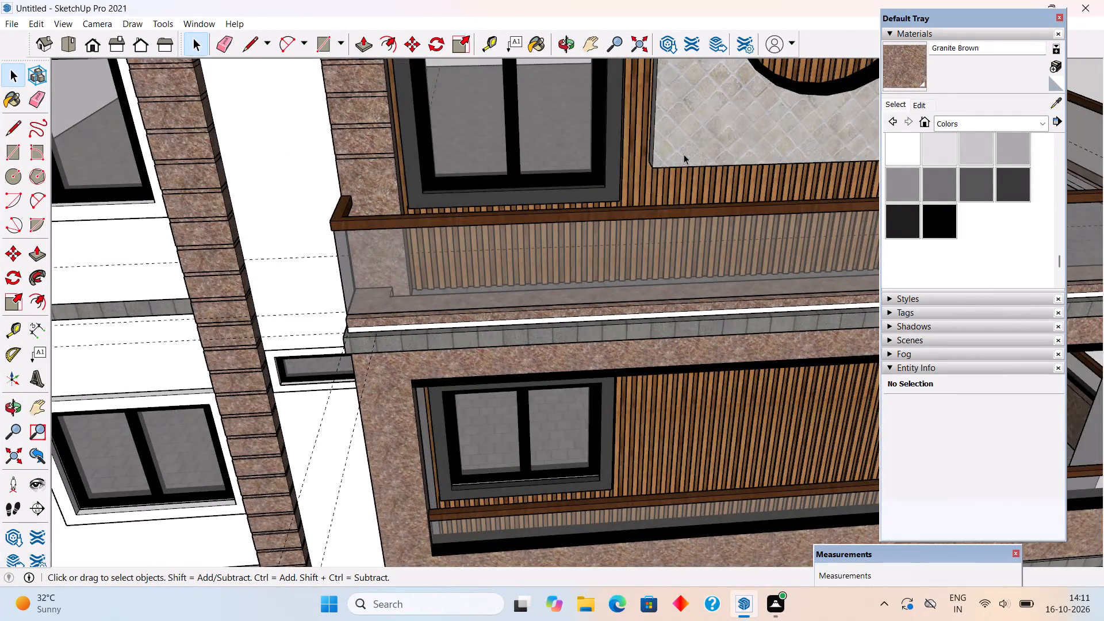
Open the stone panel group with the round opening, examine it from the front and below, and close the group.
triple_click(684, 154)
scroll(605, 304, "down", 9)
middle_click_drag(806, 216, 635, 188)
scroll(774, 208, "down", 1)
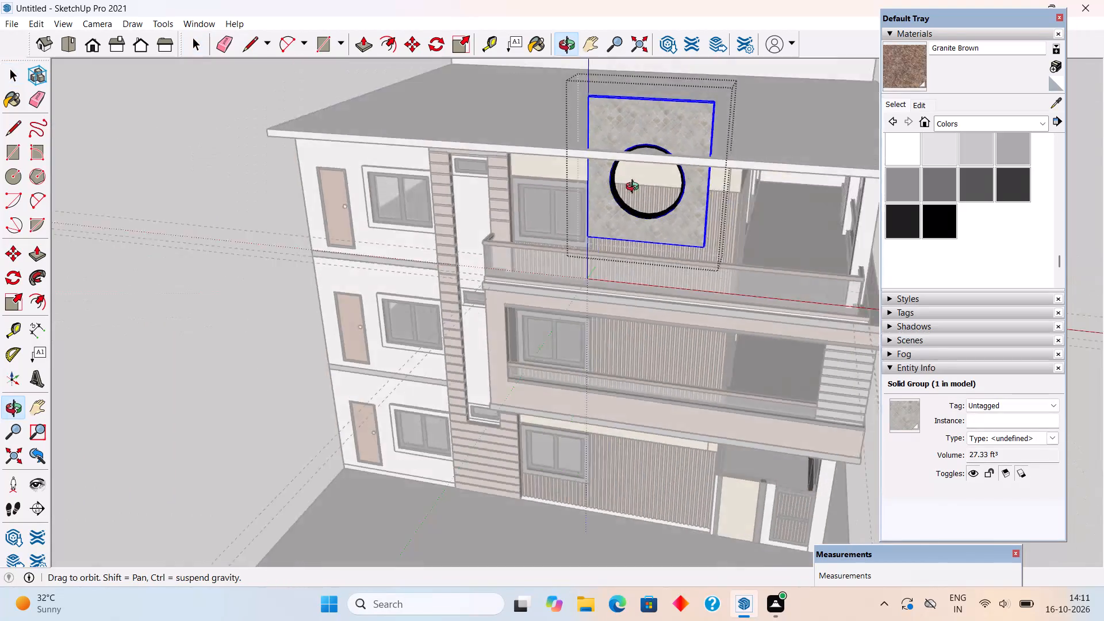
middle_click_drag(635, 188, 522, 133)
scroll(563, 241, "up", 5)
middle_click_drag(581, 225, 571, 121)
scroll(571, 118, "up", 5)
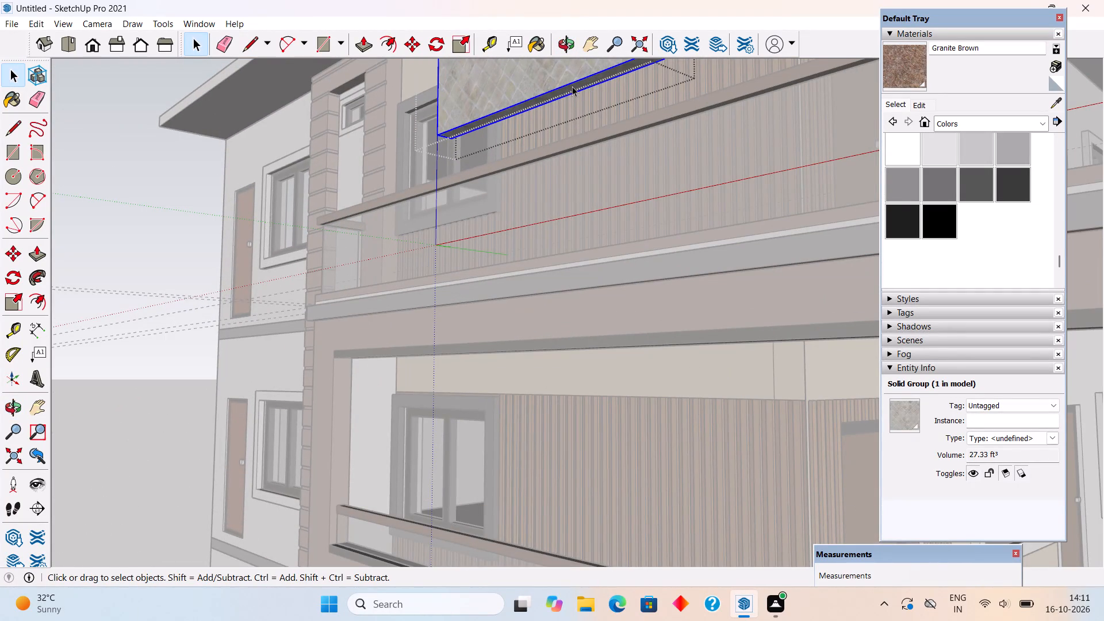
left_click(572, 86)
scroll(572, 86, "down", 4)
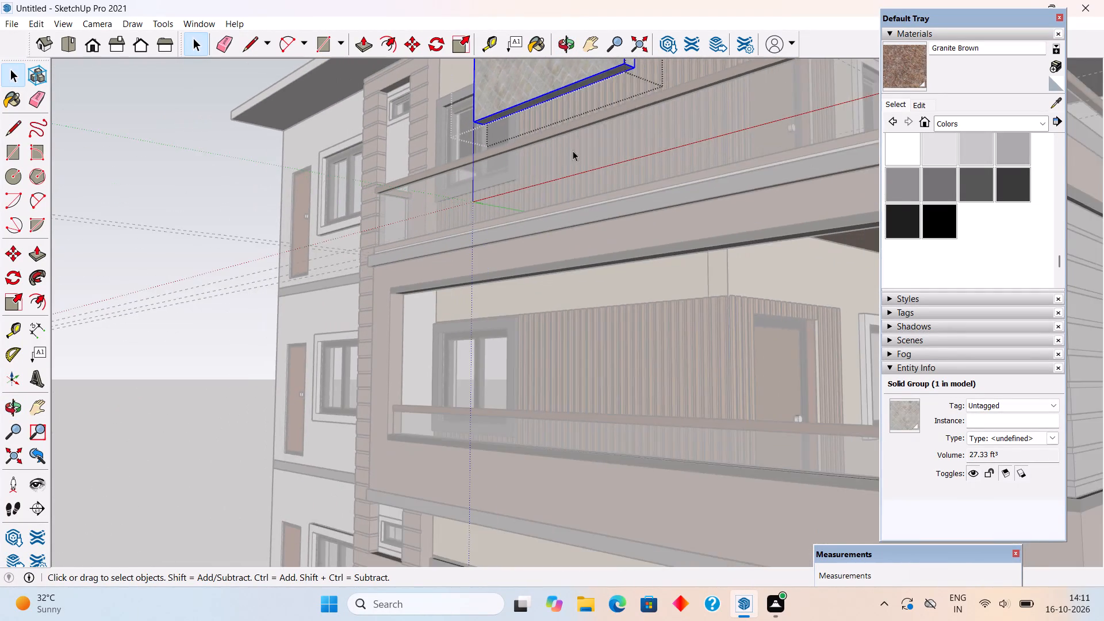
scroll(573, 151, "down", 13)
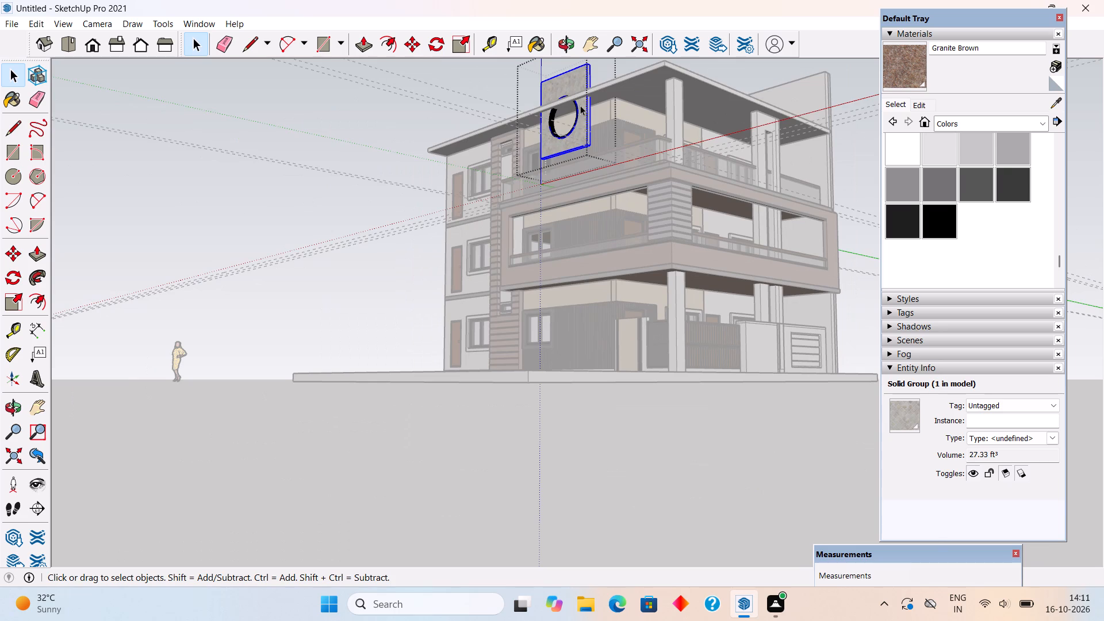
scroll(573, 58, "up", 6)
middle_click_drag(574, 90, 588, 119)
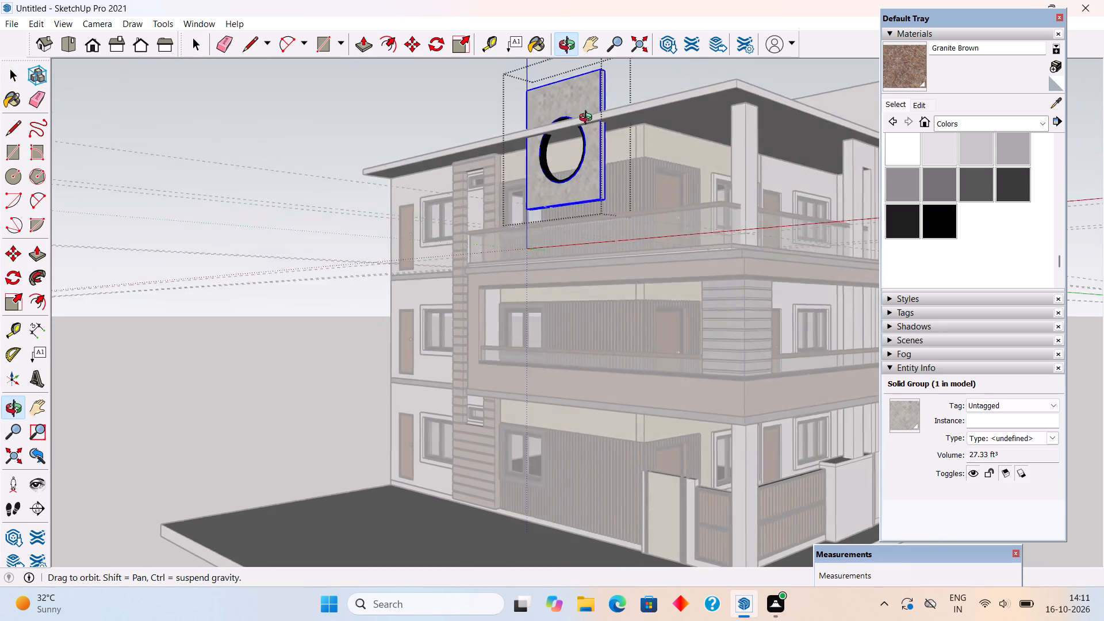
middle_click_drag(588, 119, 660, 140)
left_click(697, 91)
Place a horizontal guide 1.5' below the roof slab's front bottom edge across the top-floor facade.
scroll(635, 201, "up", 3)
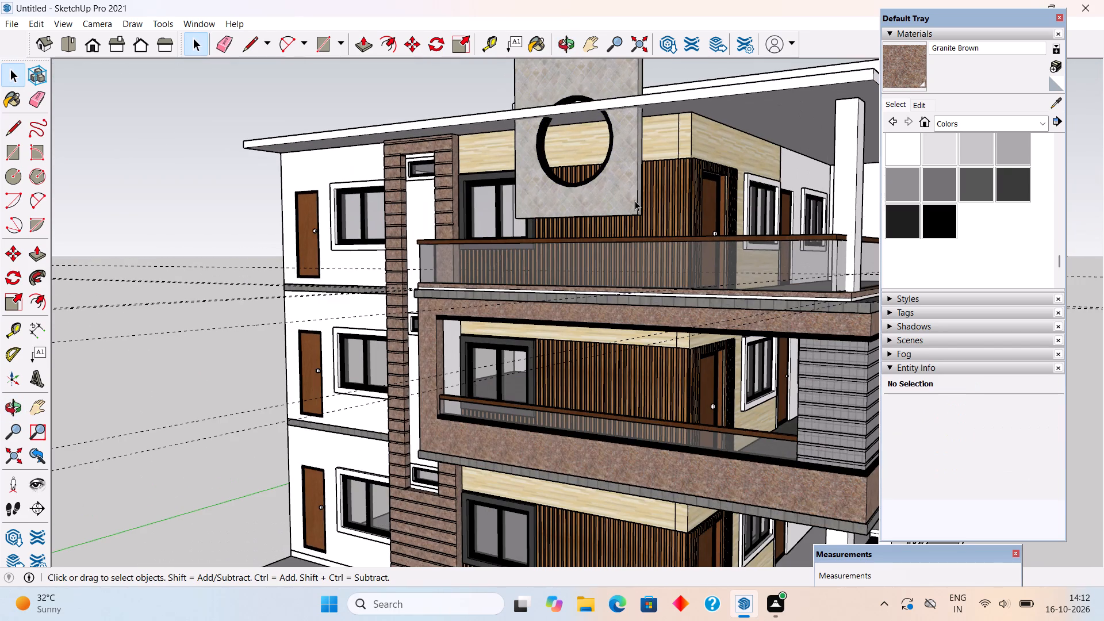
middle_click_drag(636, 210, 739, 218)
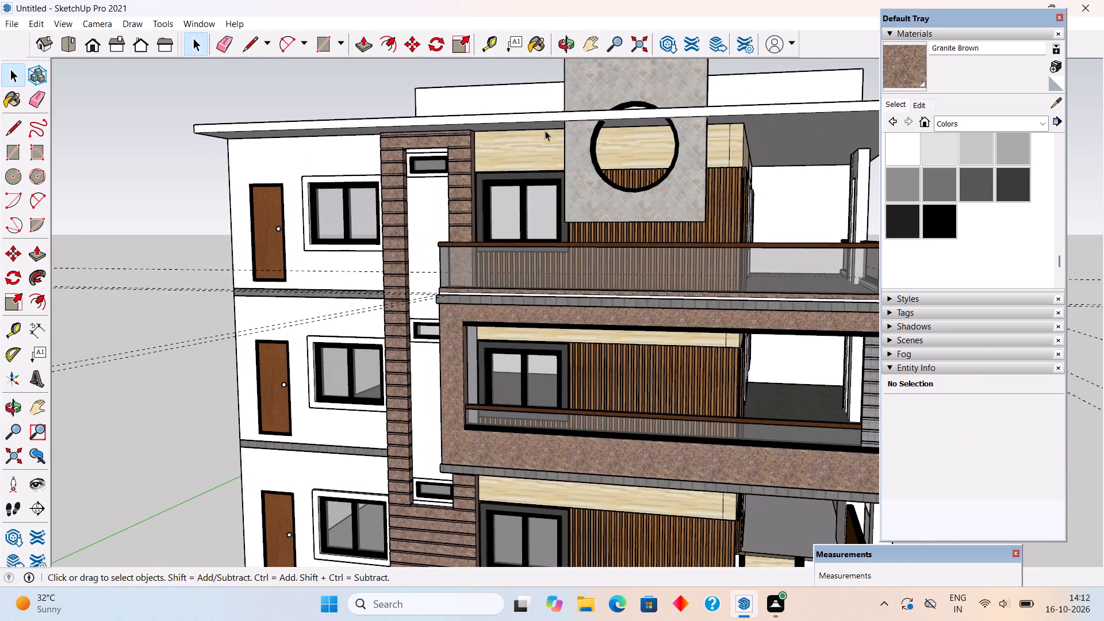
middle_click_drag(553, 141, 610, 174)
scroll(603, 154, "up", 4)
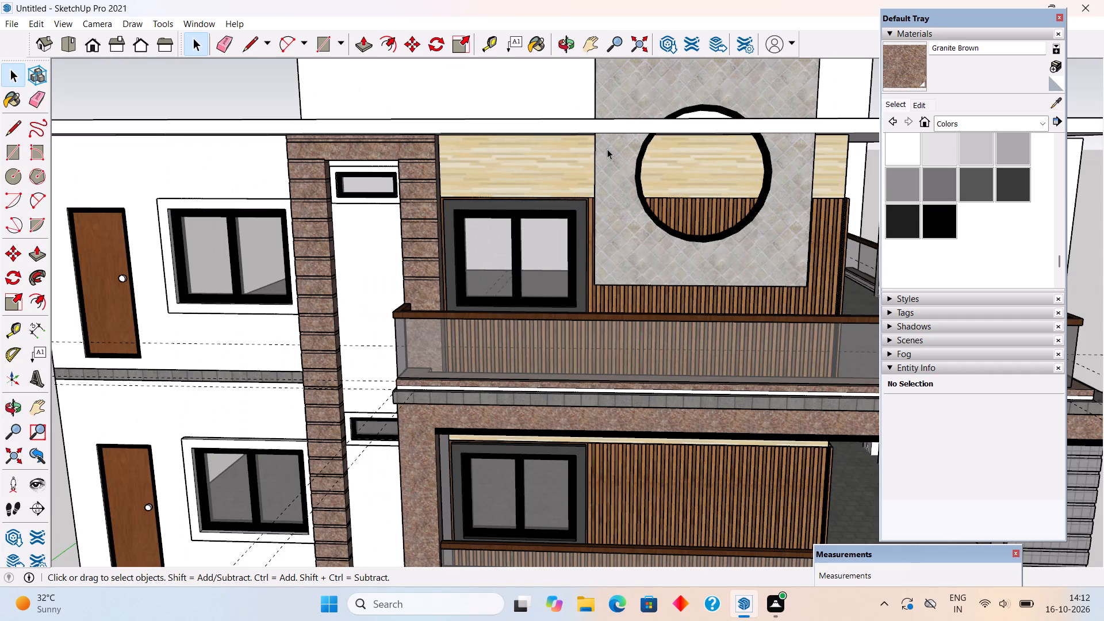
key("t")
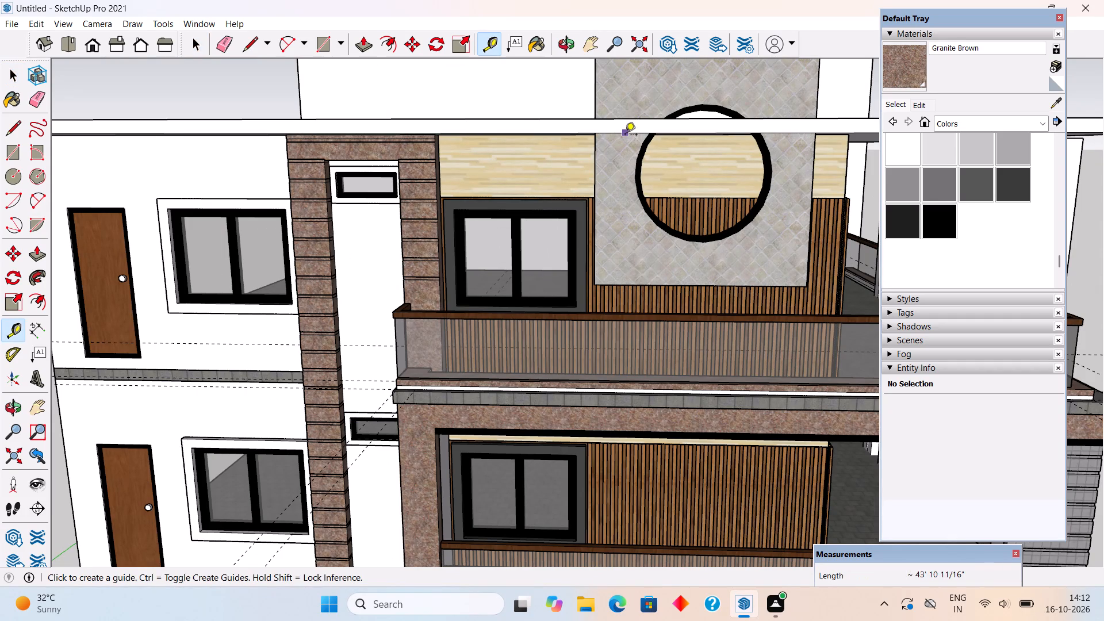
left_click(625, 136)
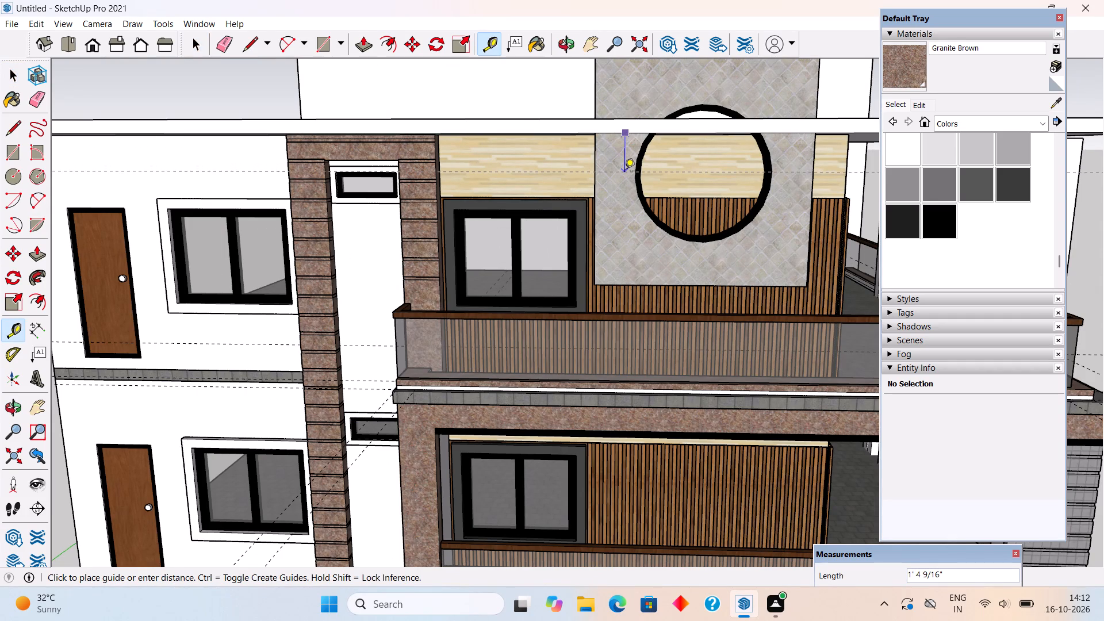
type("1.5'")
key("Return")
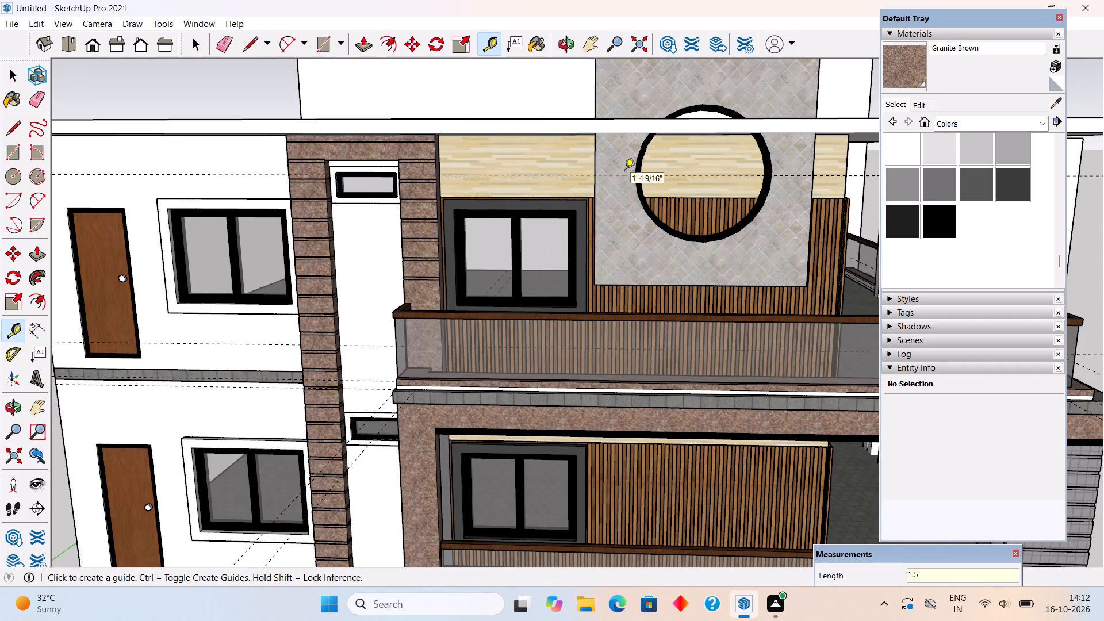
key("space")
Move the stone panel with the round opening straight down about 2' 8 3/8" from its bottom corner, and deselect it.
left_click(627, 217)
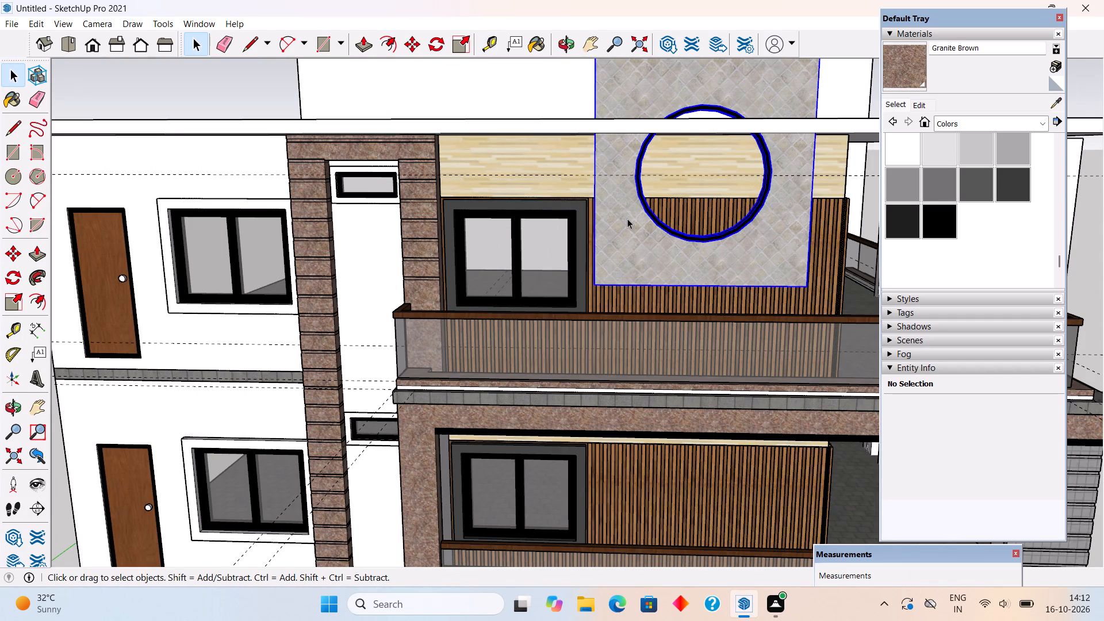
key("m")
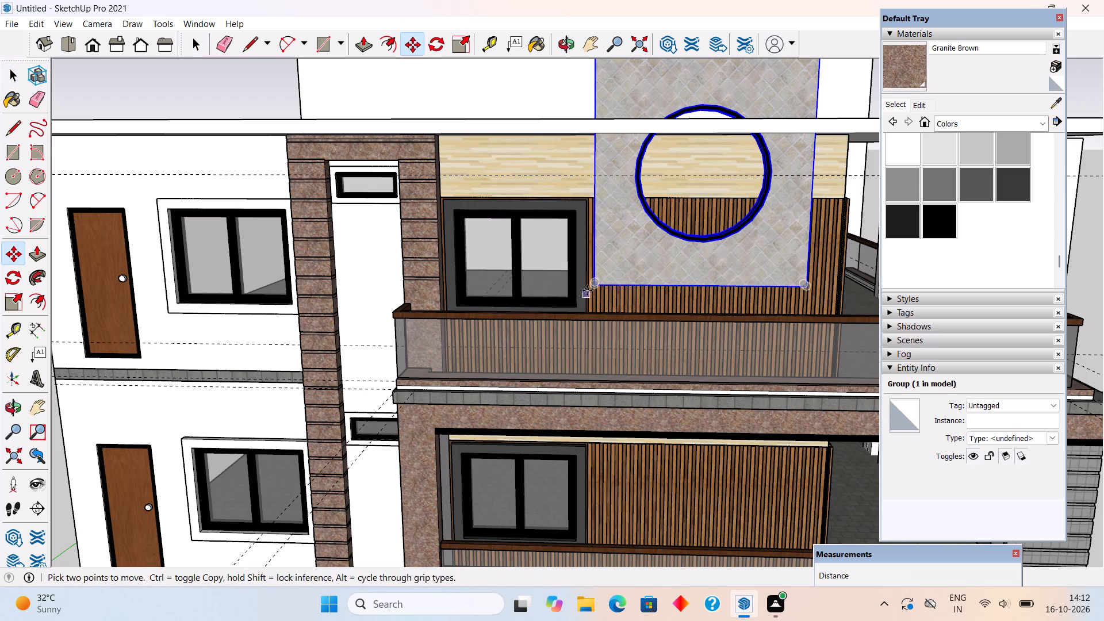
left_click(593, 285)
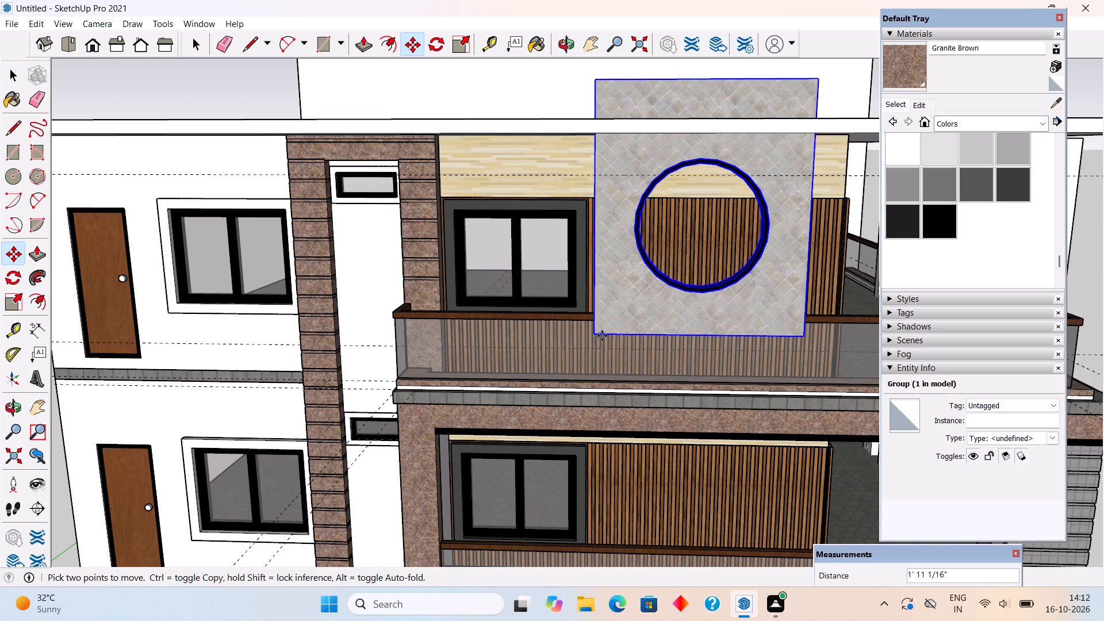
key("space")
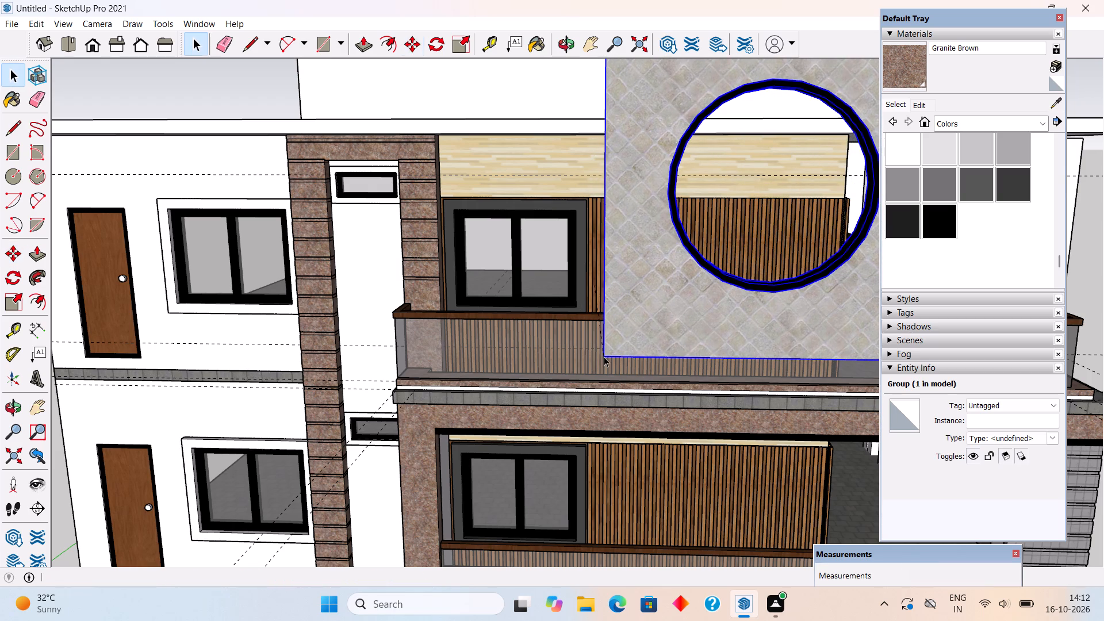
middle_click_drag(557, 326, 792, 301)
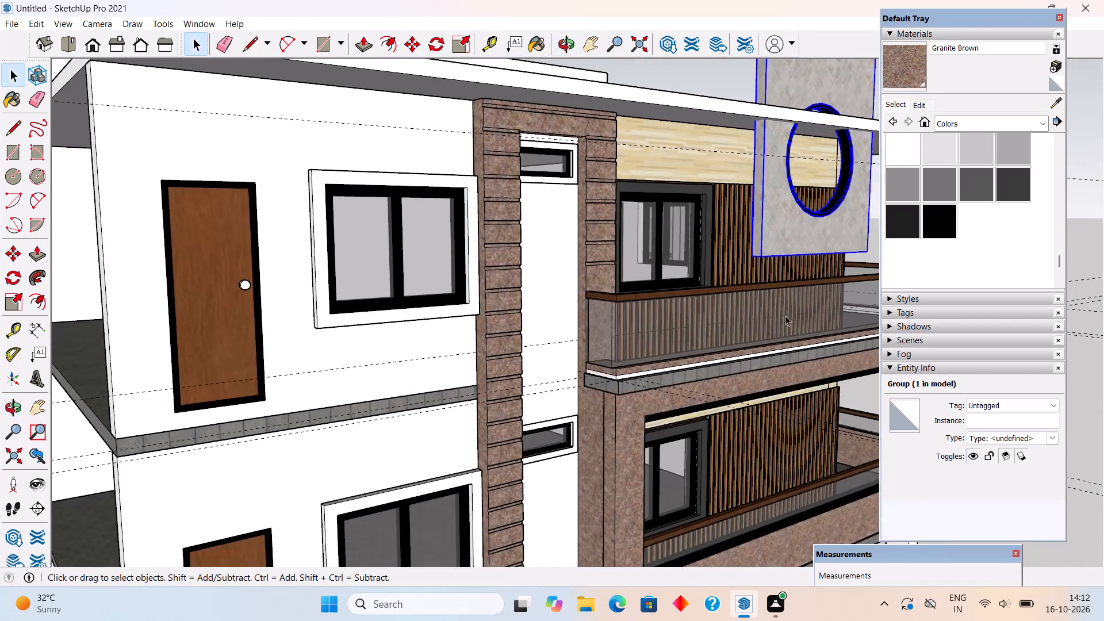
scroll(785, 316, "down", 6)
scroll(856, 186, "up", 8)
middle_click_drag(729, 368, 745, 370)
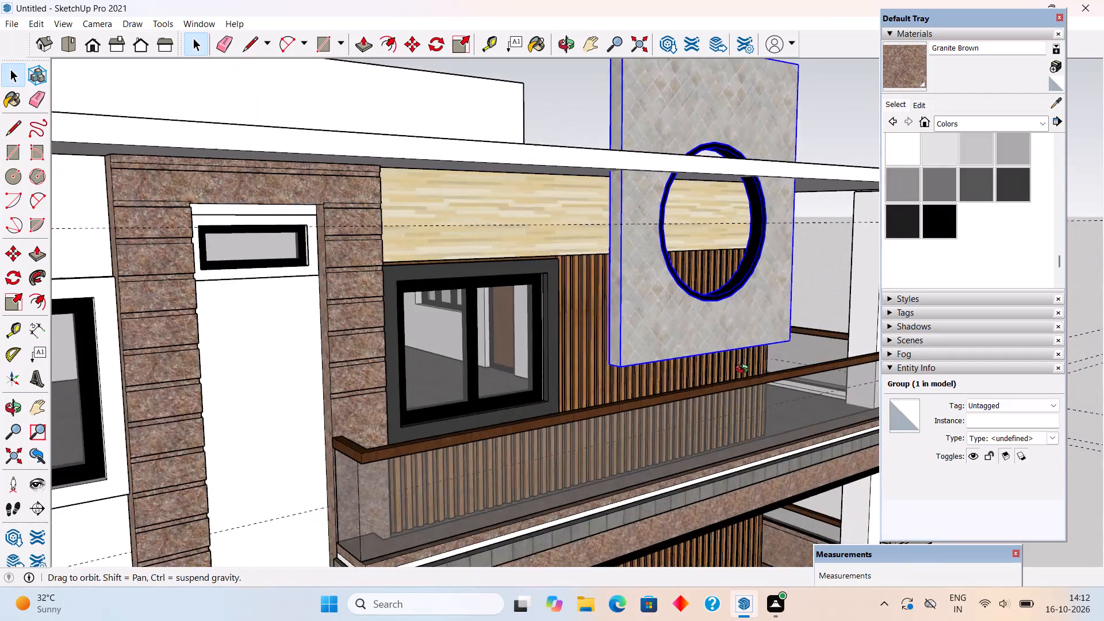
middle_click_drag(745, 370, 815, 354)
scroll(734, 365, "up", 3)
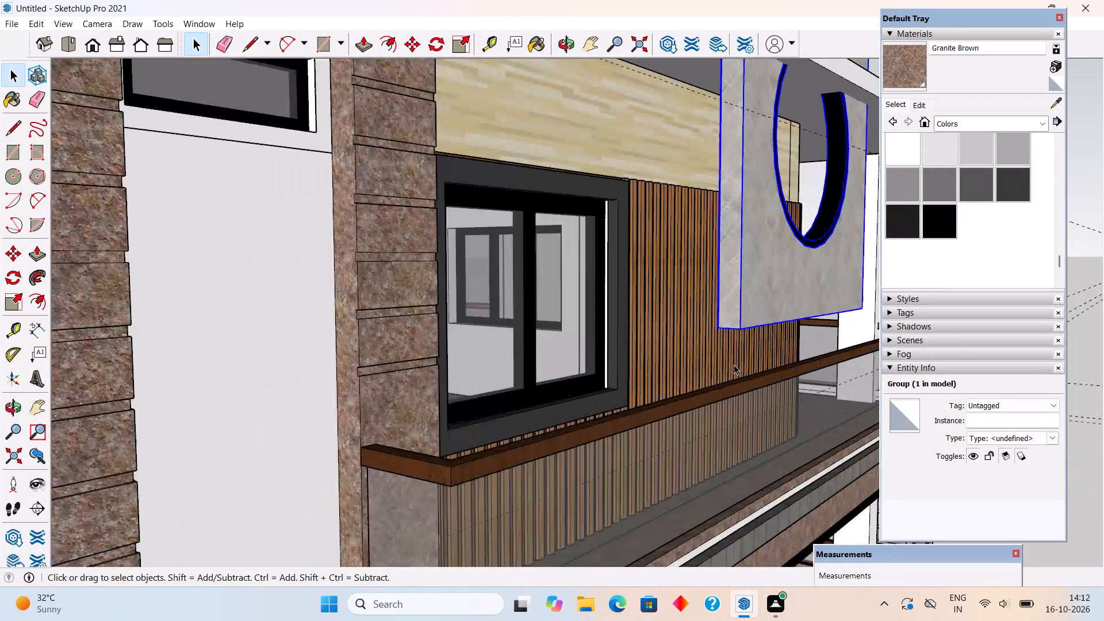
key("m")
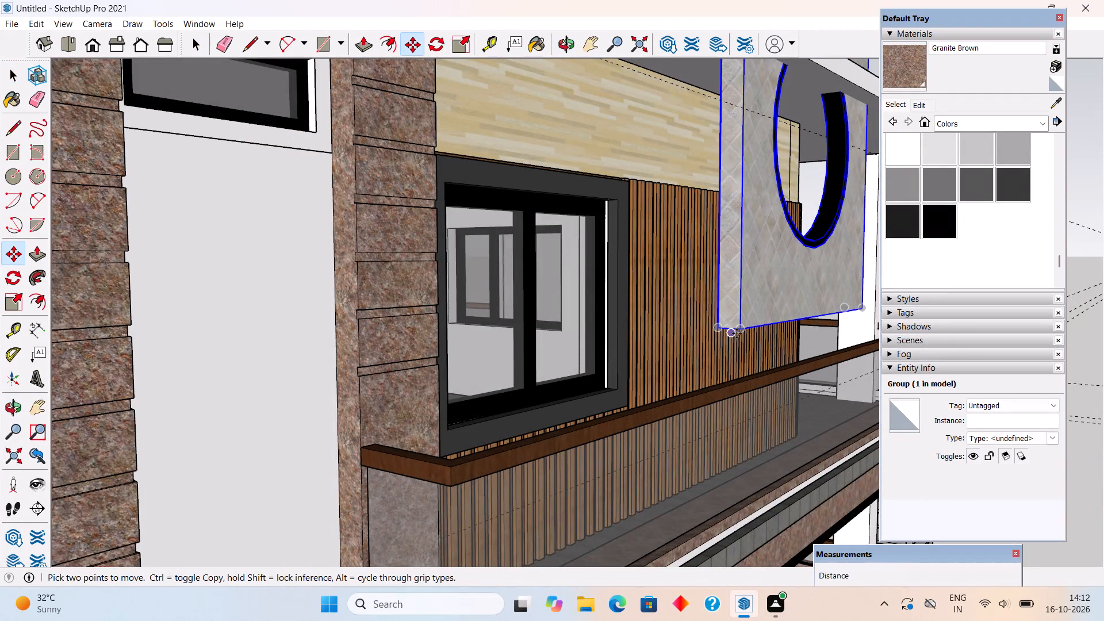
left_click(738, 332)
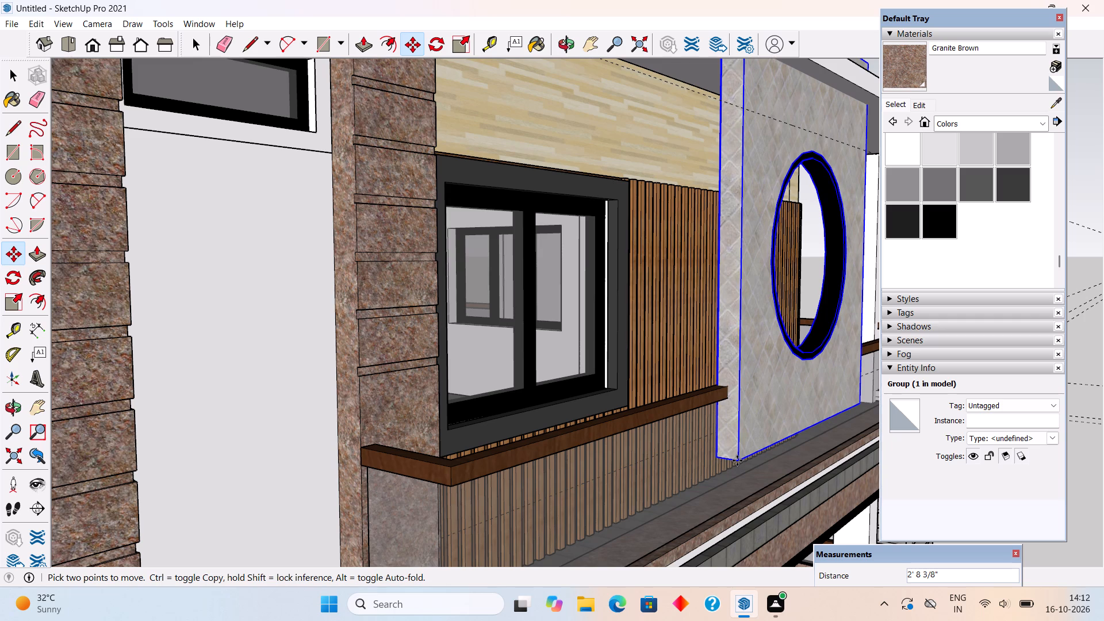
left_click(737, 461)
scroll(749, 487, "down", 11)
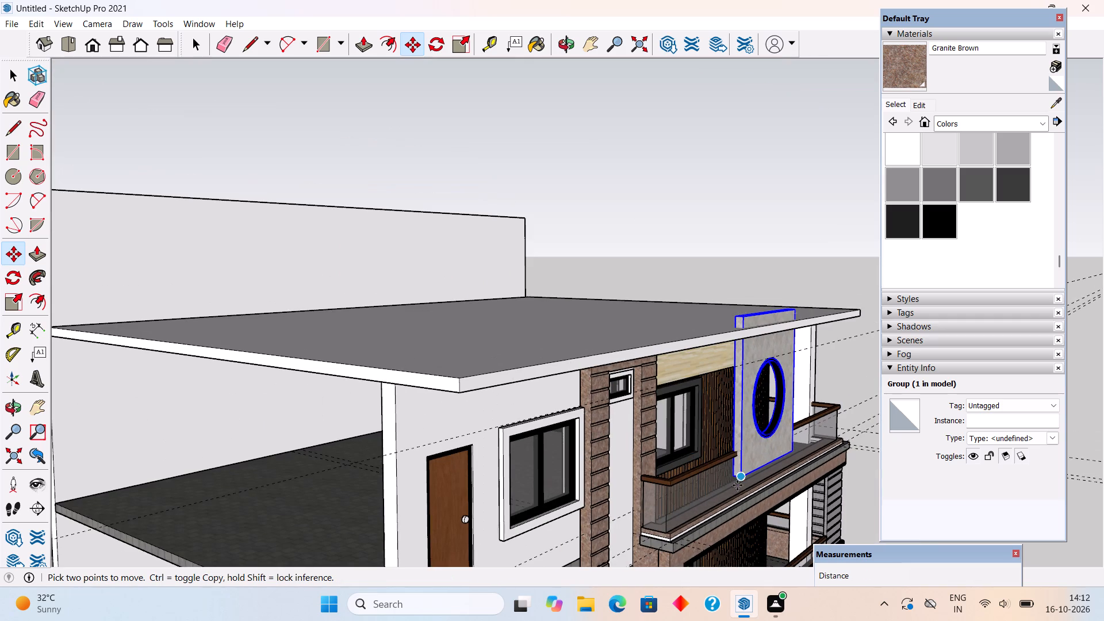
key("space")
left_click(748, 231)
Open the stone panel group with the round opening and try to push/pull its bottom face.
middle_click_drag(762, 462, 558, 323)
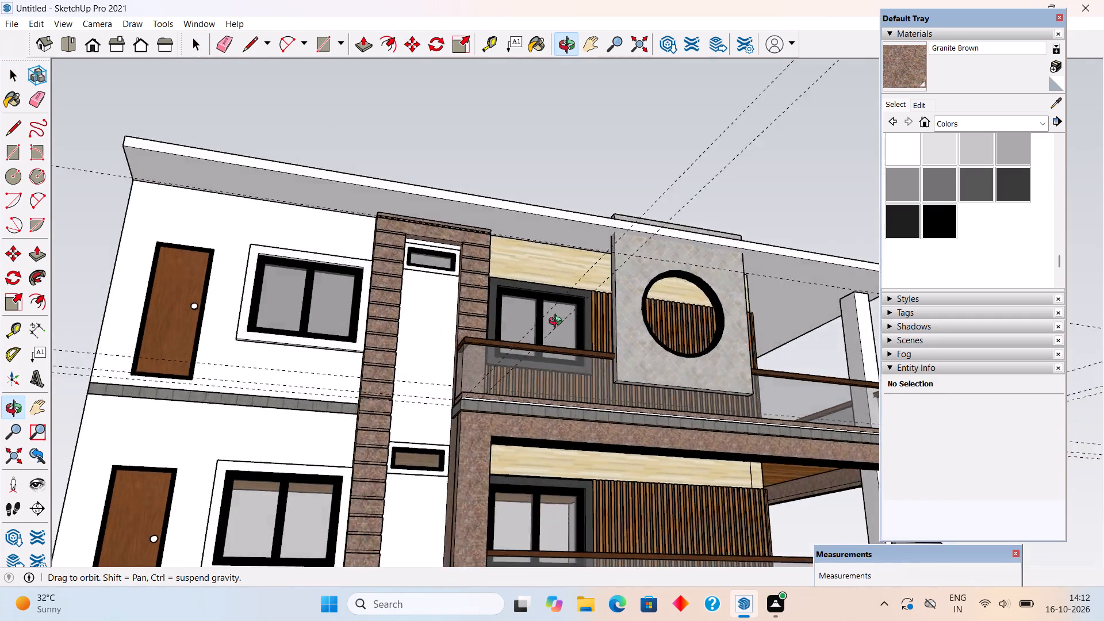
middle_click_drag(558, 323, 348, 320)
scroll(504, 385, "up", 9)
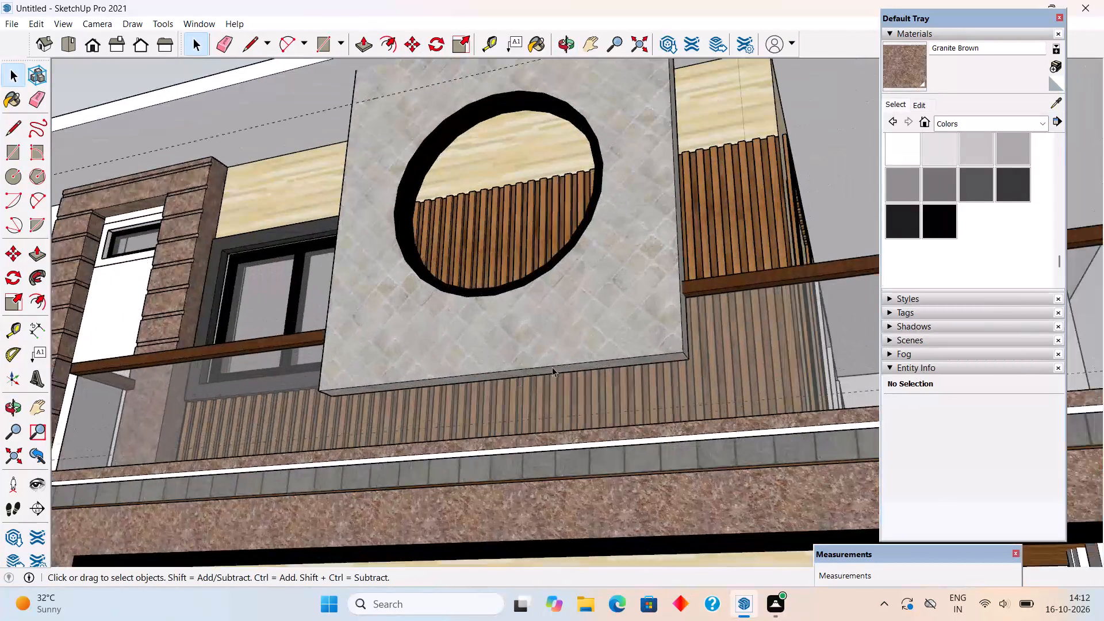
middle_click_drag(545, 359, 456, 337)
scroll(461, 358, "up", 6)
left_click(497, 352)
double_click(497, 352)
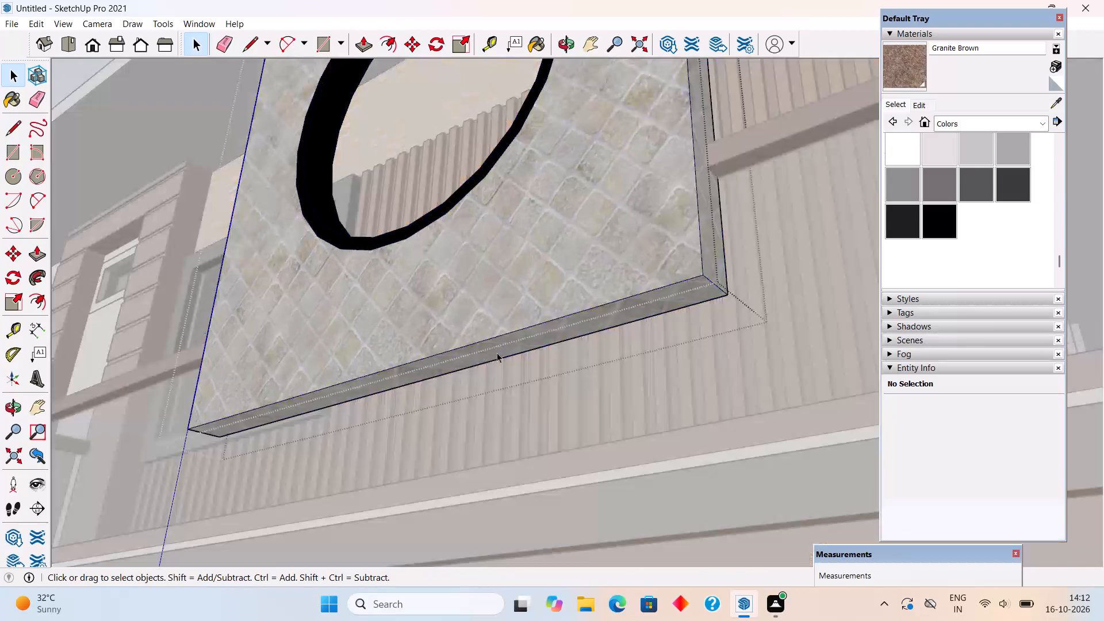
left_click(497, 352)
key("p")
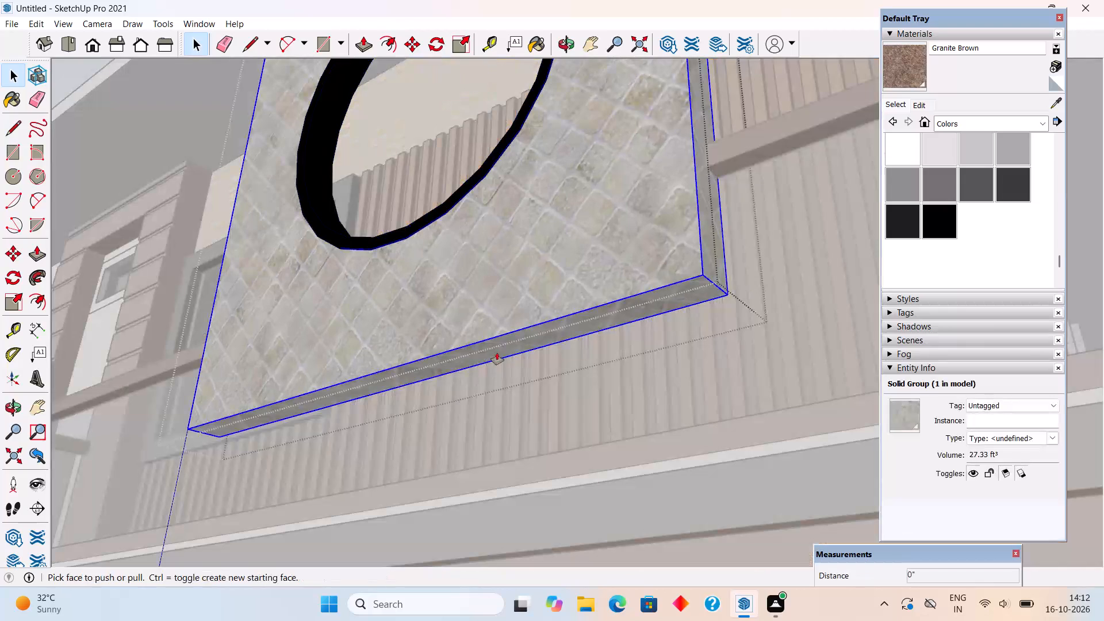
left_click(497, 352)
scroll(497, 352, "down", 14)
middle_click_drag(497, 352, 531, 461)
scroll(531, 461, "down", 4)
scroll(561, 459, "up", 4)
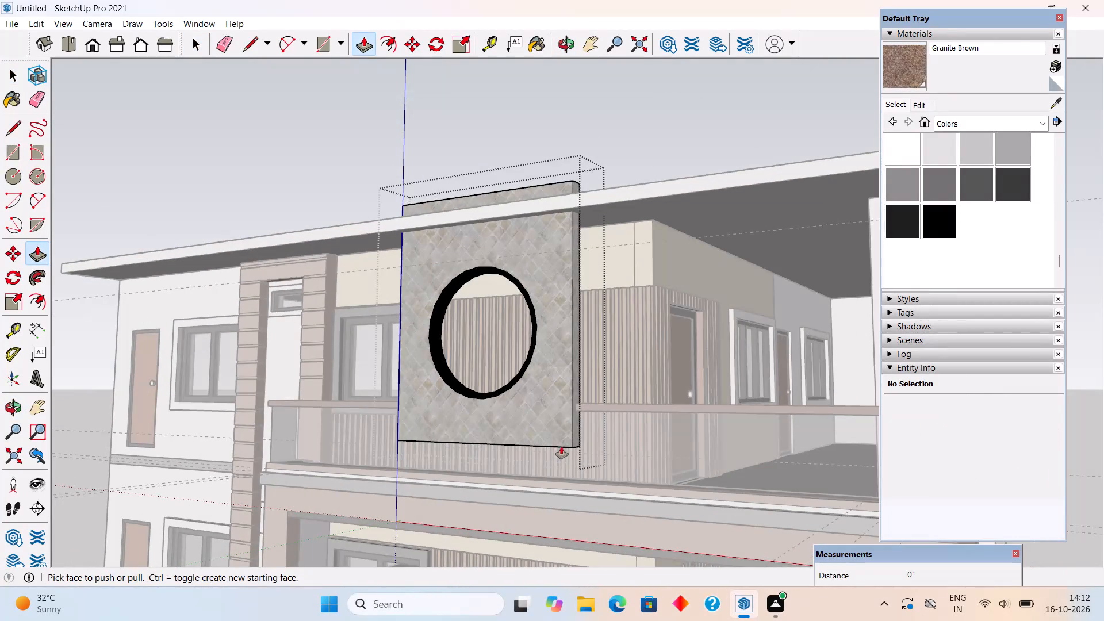
scroll(563, 448, "up", 6)
middle_click_drag(557, 426, 550, 300)
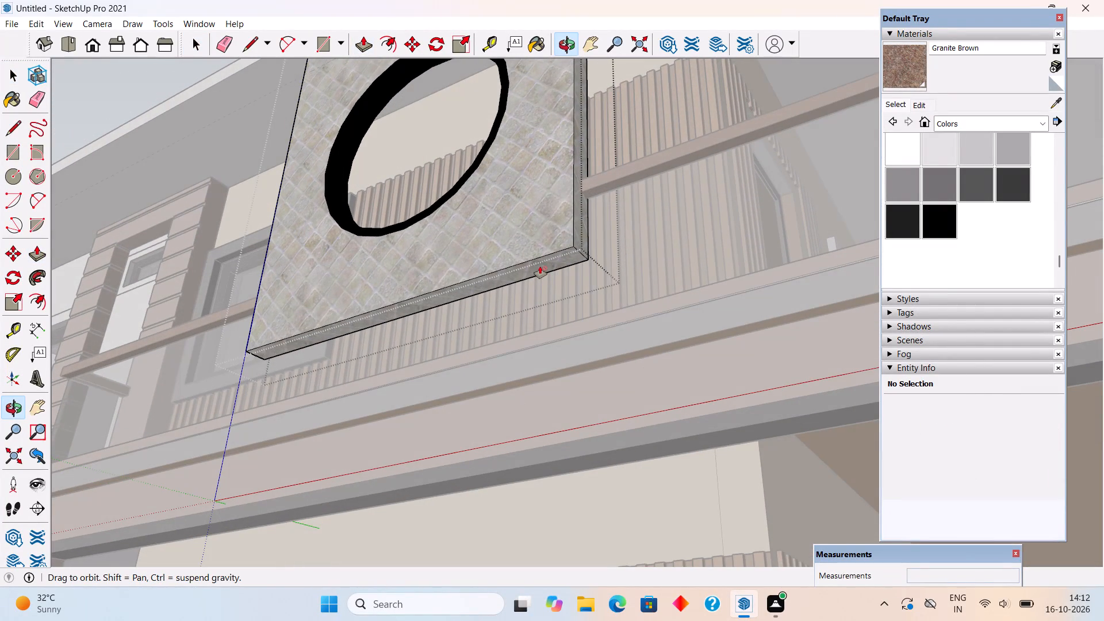
Open the nested stone slab, extend its bottom face downward about 1' 7 7/8" with Push/Pull, and close the groups.
left_click(540, 266)
key("space")
scroll(551, 270, "up", 4)
left_click(551, 258)
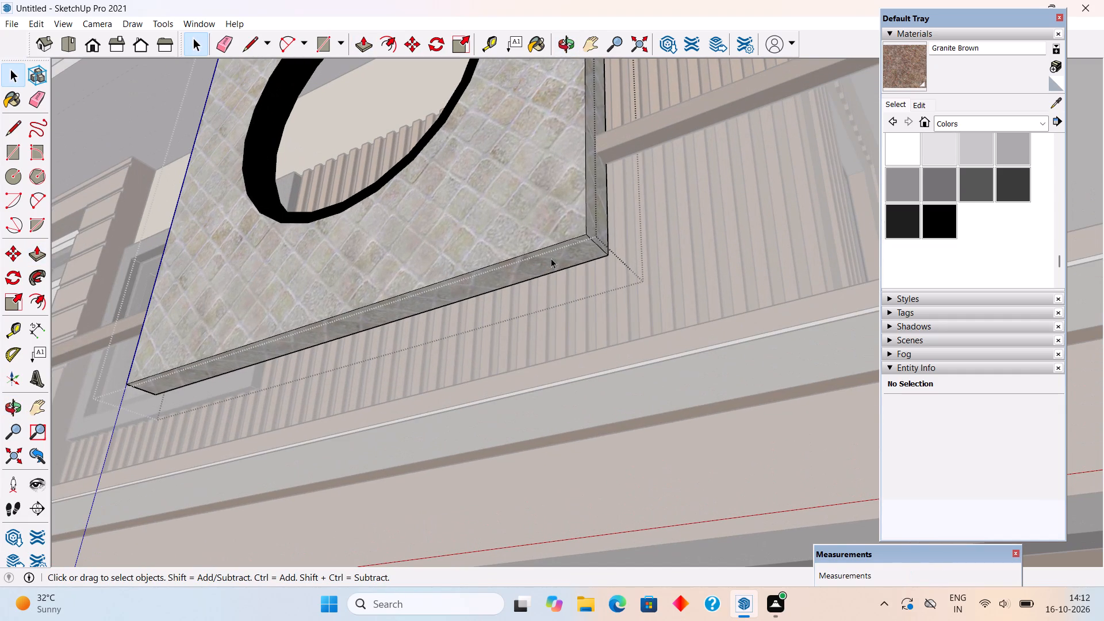
triple_click(551, 258)
key("p")
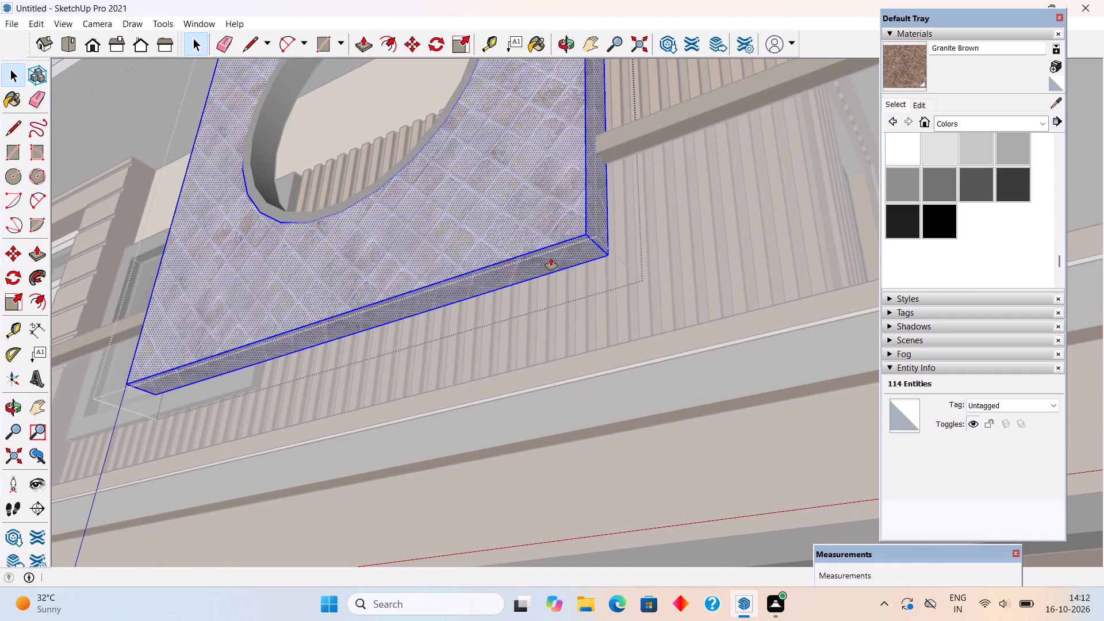
left_click(551, 258)
middle_click_drag(554, 355, 573, 493)
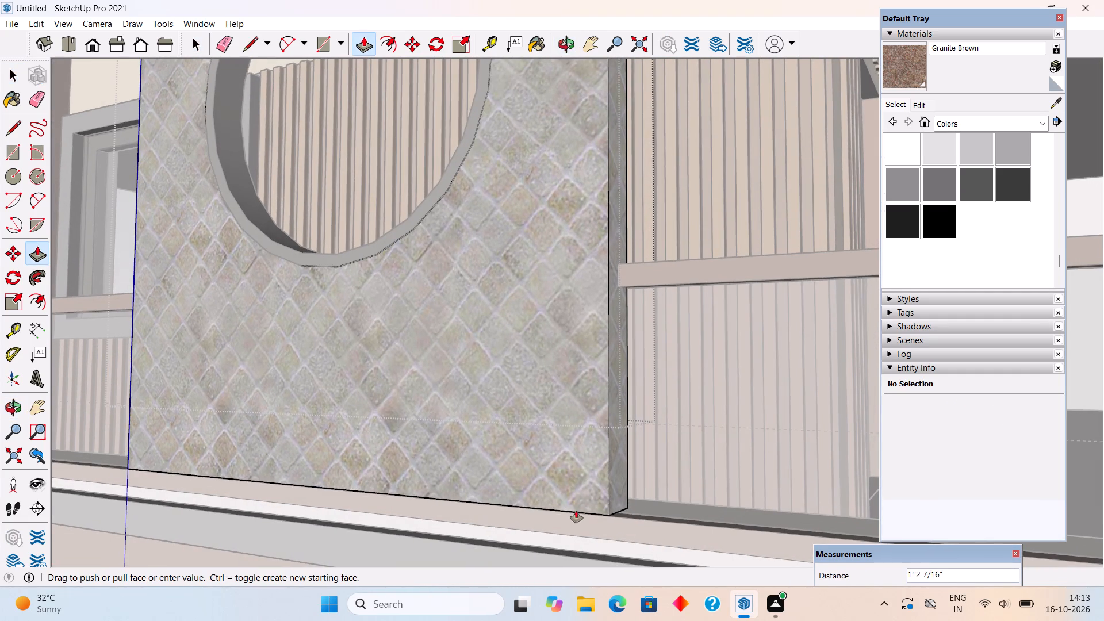
scroll(581, 535, "down", 4)
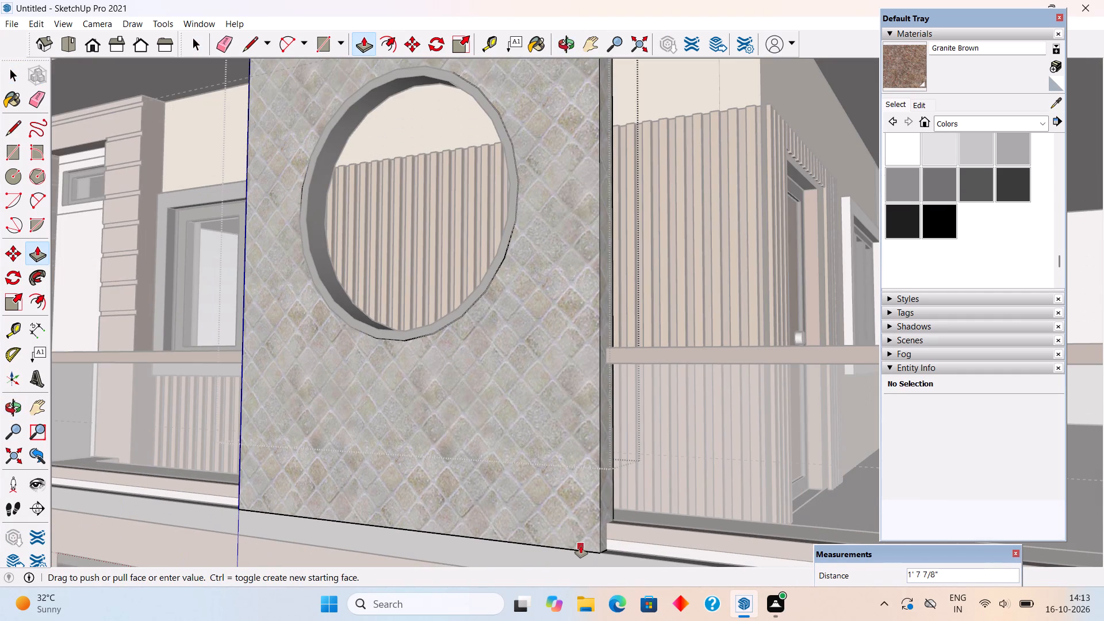
left_click(581, 546)
scroll(575, 542, "down", 6)
scroll(550, 428, "down", 7)
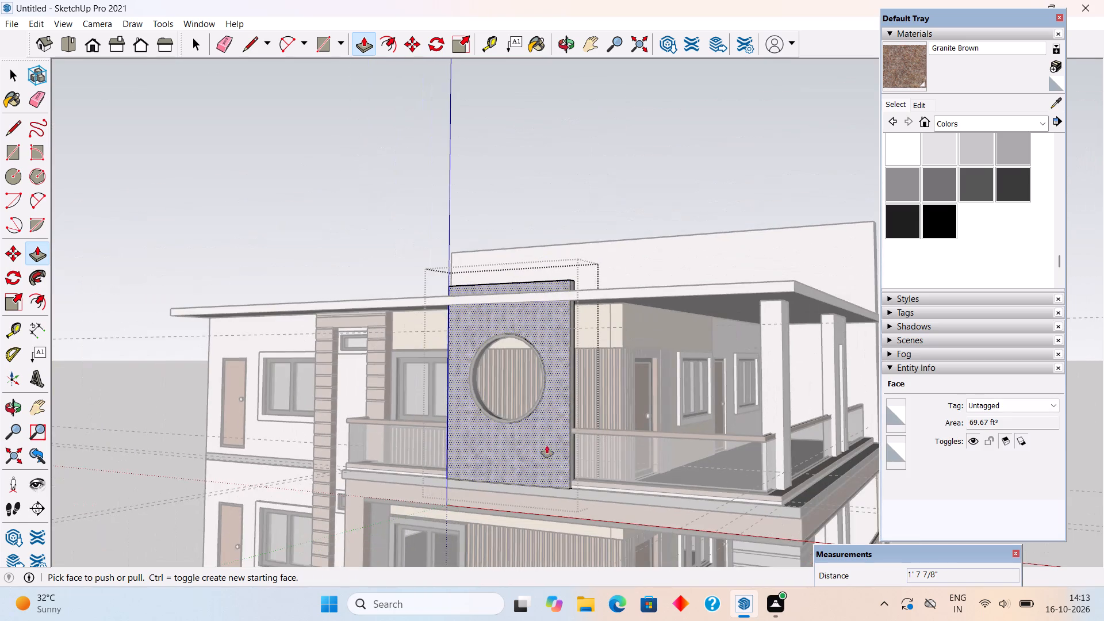
scroll(544, 472, "down", 1)
key("space")
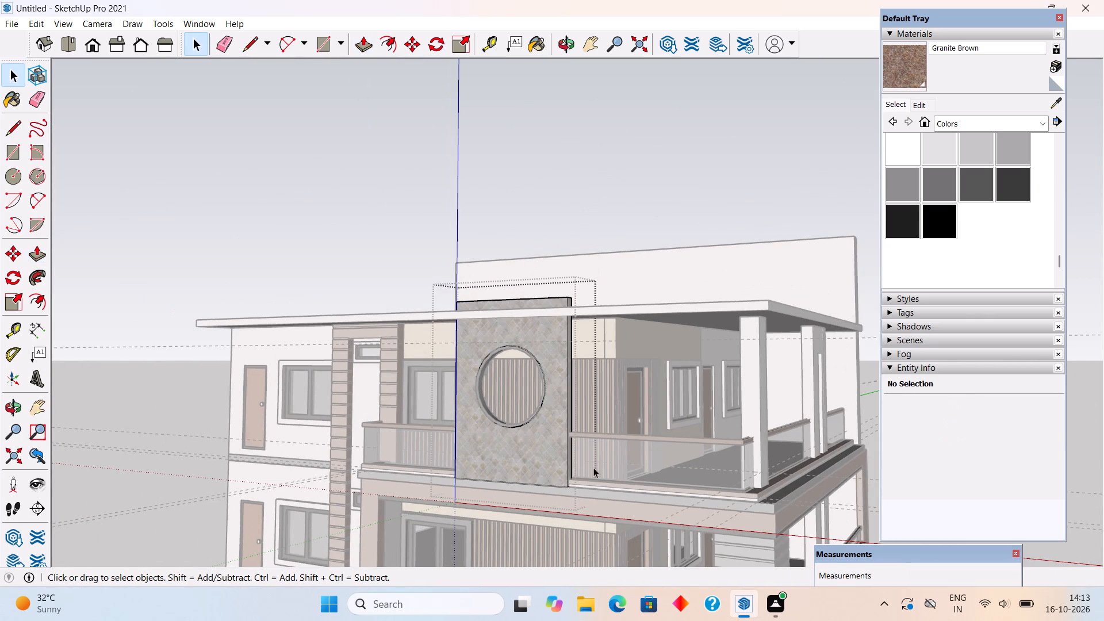
left_click(581, 184)
middle_click_drag(578, 479, 664, 482)
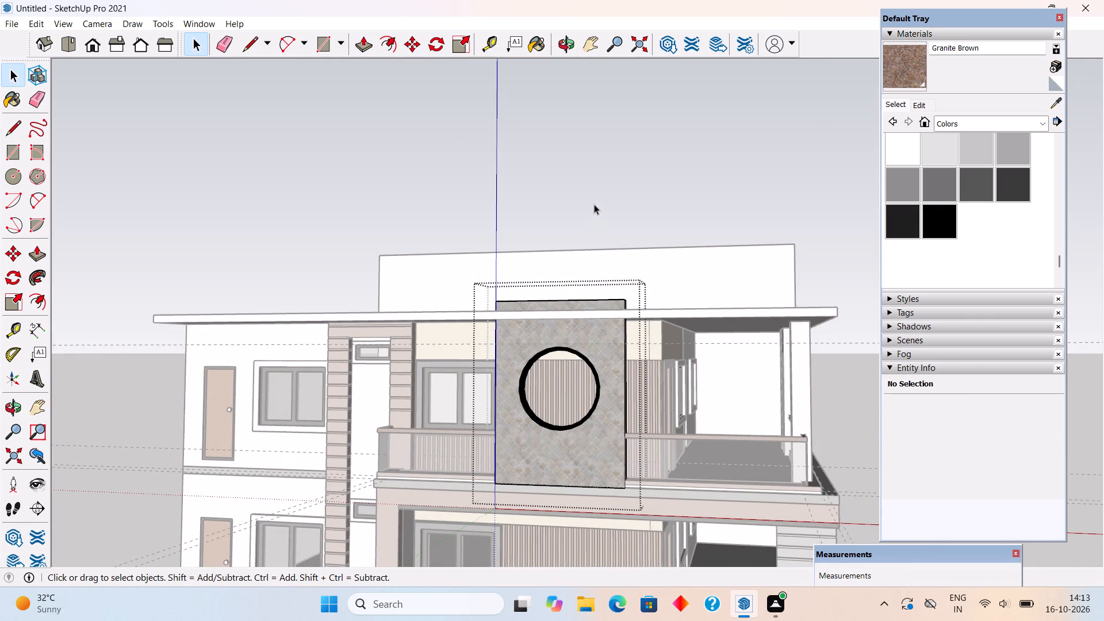
left_click(594, 203)
Examine how the lengthened stone panel meets the roof slab, the glass railing and the balcony edge.
middle_click_drag(597, 447, 769, 411)
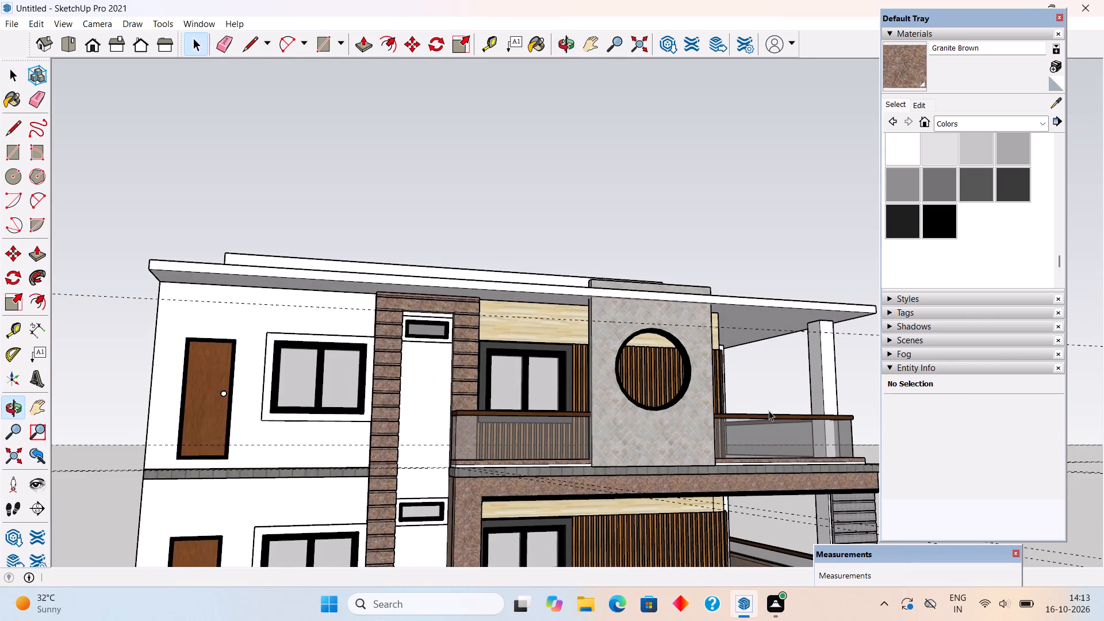
scroll(637, 484, "up", 5)
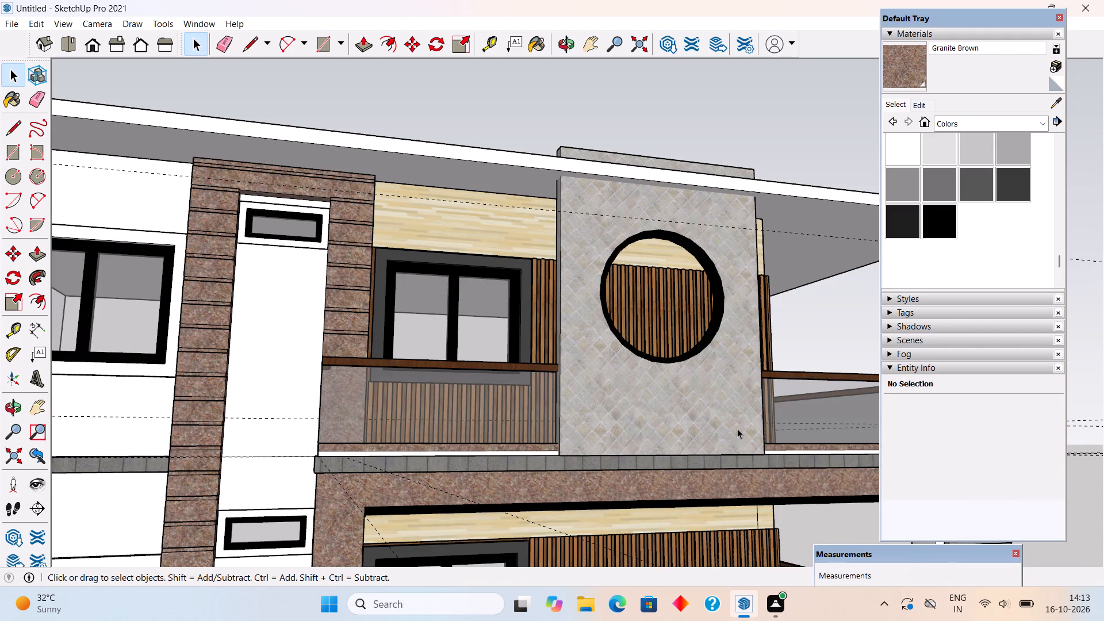
middle_click_drag(737, 428, 509, 536)
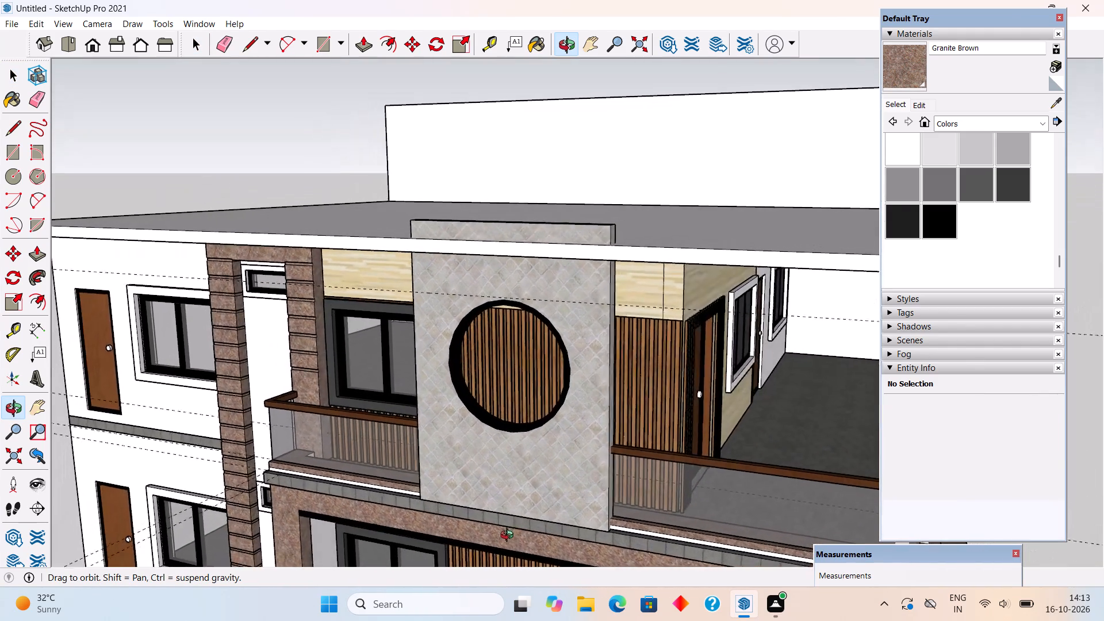
middle_click_drag(509, 536, 381, 496)
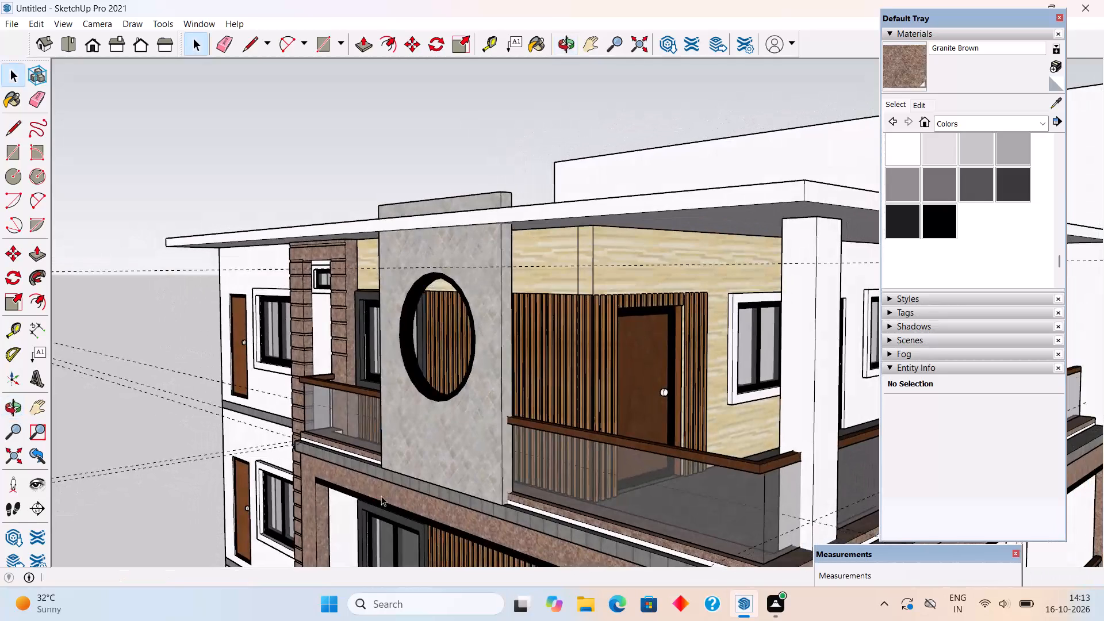
scroll(424, 499, "up", 2)
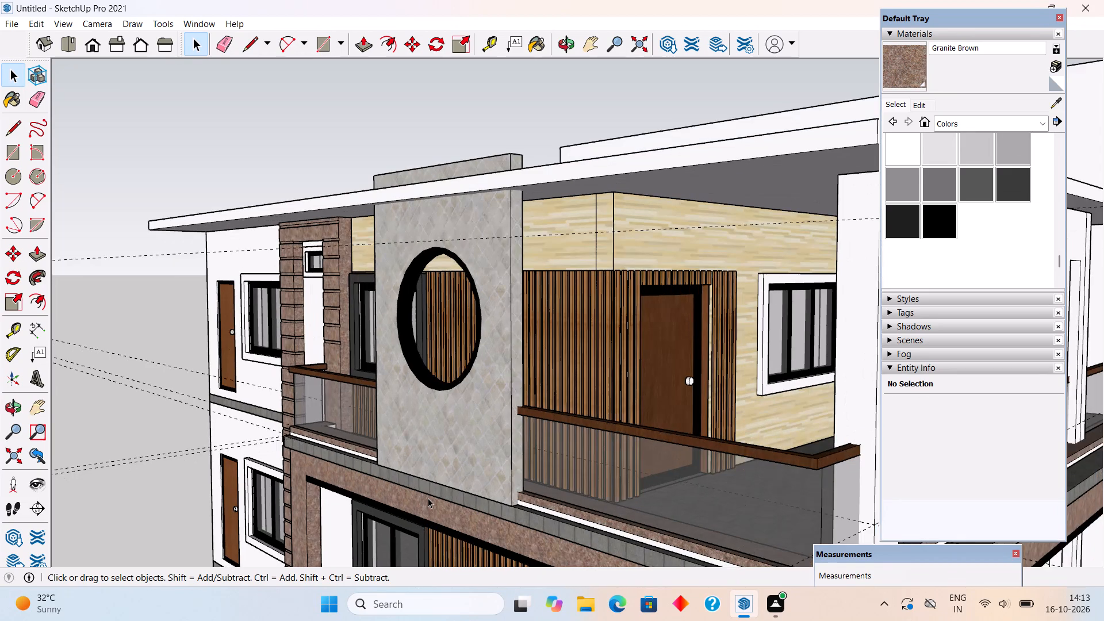
middle_click_drag(445, 485, 450, 482)
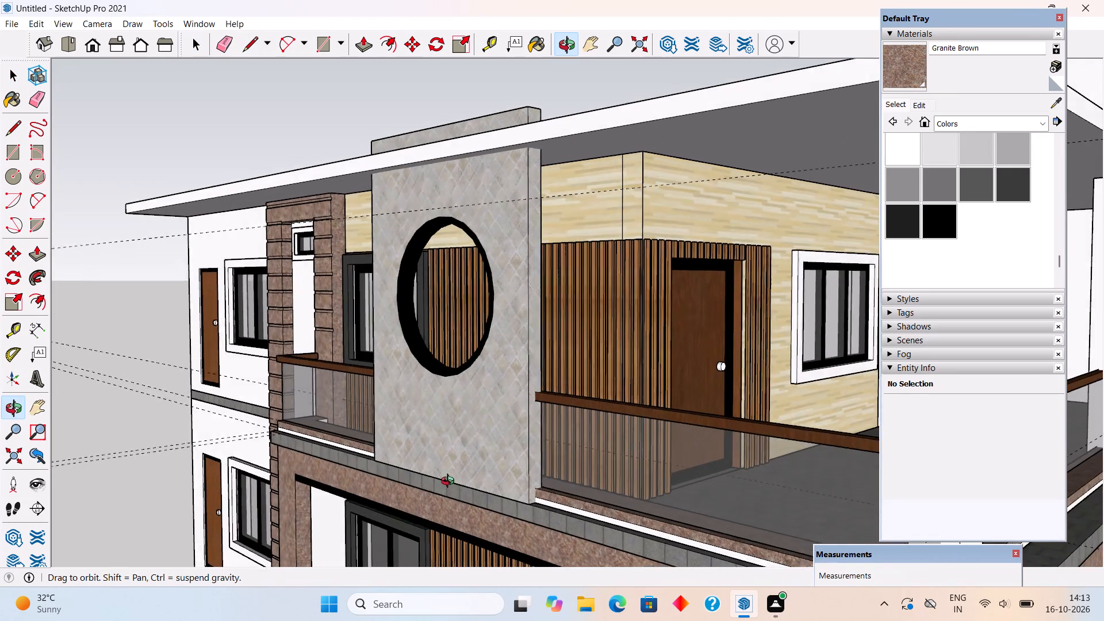
middle_click_drag(450, 482, 419, 620)
scroll(385, 527, "down", 1)
middle_click_drag(385, 527, 453, 504)
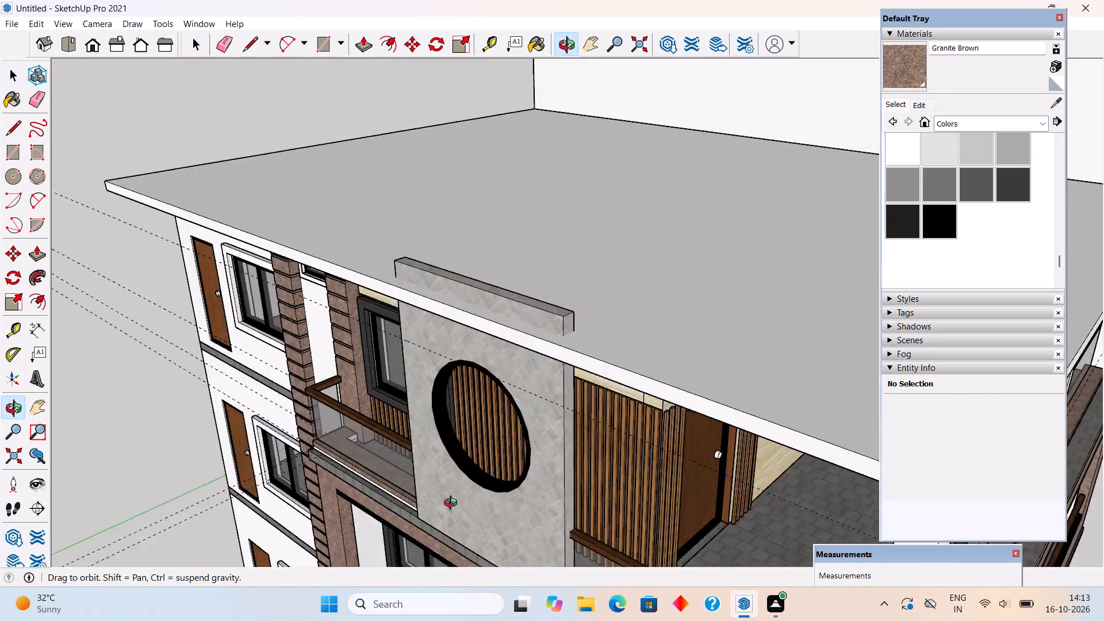
middle_click_drag(453, 504, 504, 385)
scroll(504, 385, "down", 4)
middle_click_drag(489, 414, 677, 417)
scroll(677, 420, "down", 7)
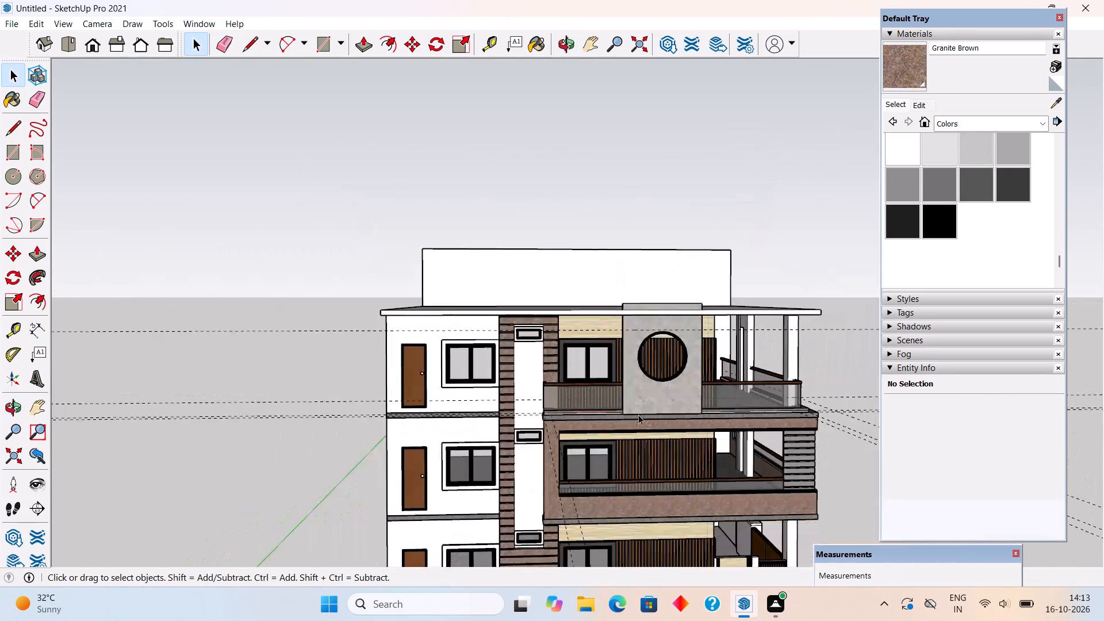
middle_click_drag(790, 464, 825, 419)
scroll(825, 419, "up", 3)
scroll(684, 395, "up", 8)
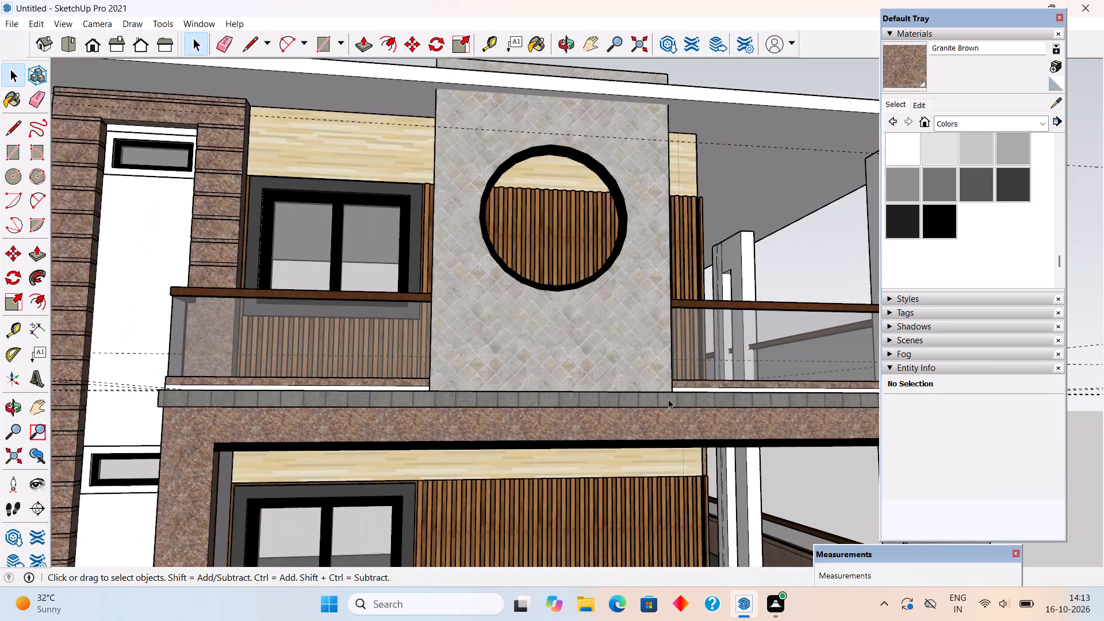
middle_click_drag(664, 401, 674, 466)
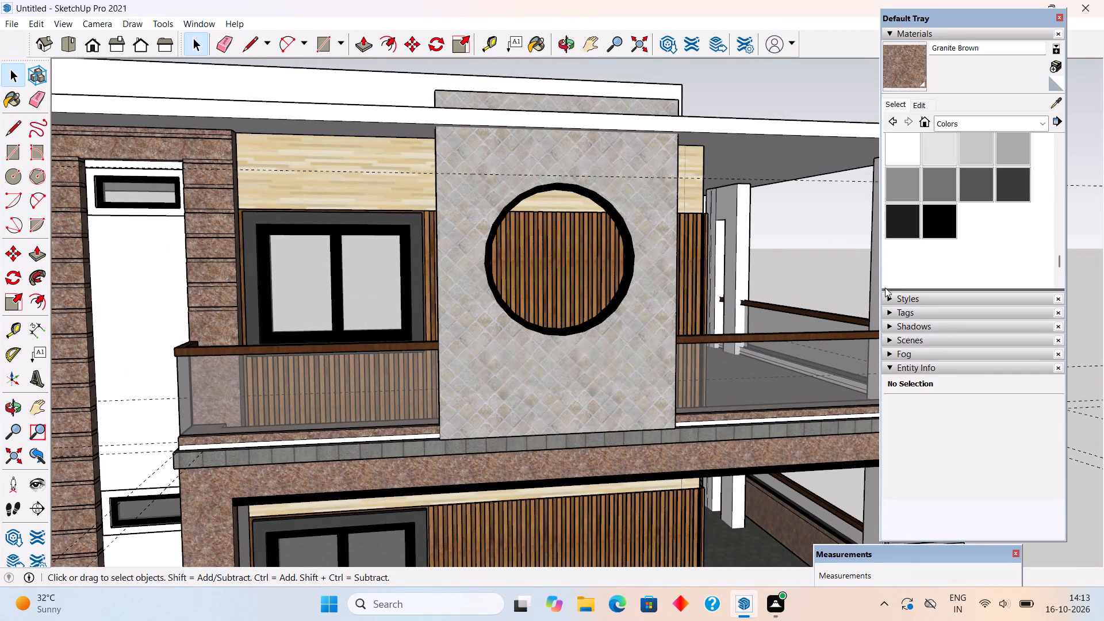
Paint the grey tiled band along the top-floor balcony edge with Granite Brown.
left_click(896, 66)
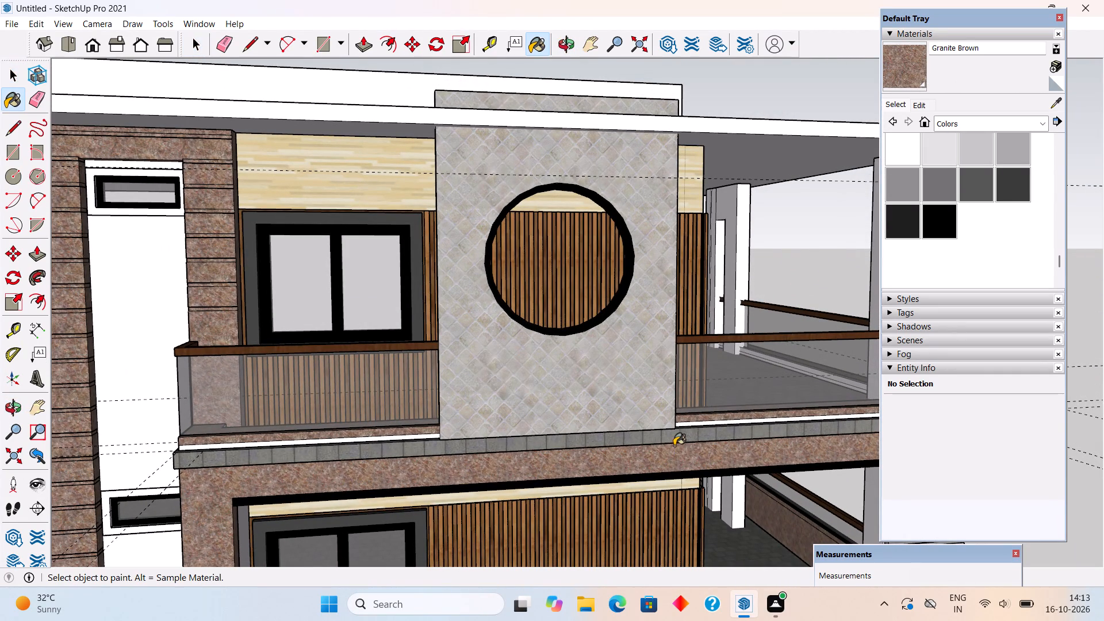
left_click(674, 438)
Examine the granite finish along the balcony edge and corner, and around the stone panel.
middle_click_drag(619, 476, 481, 490)
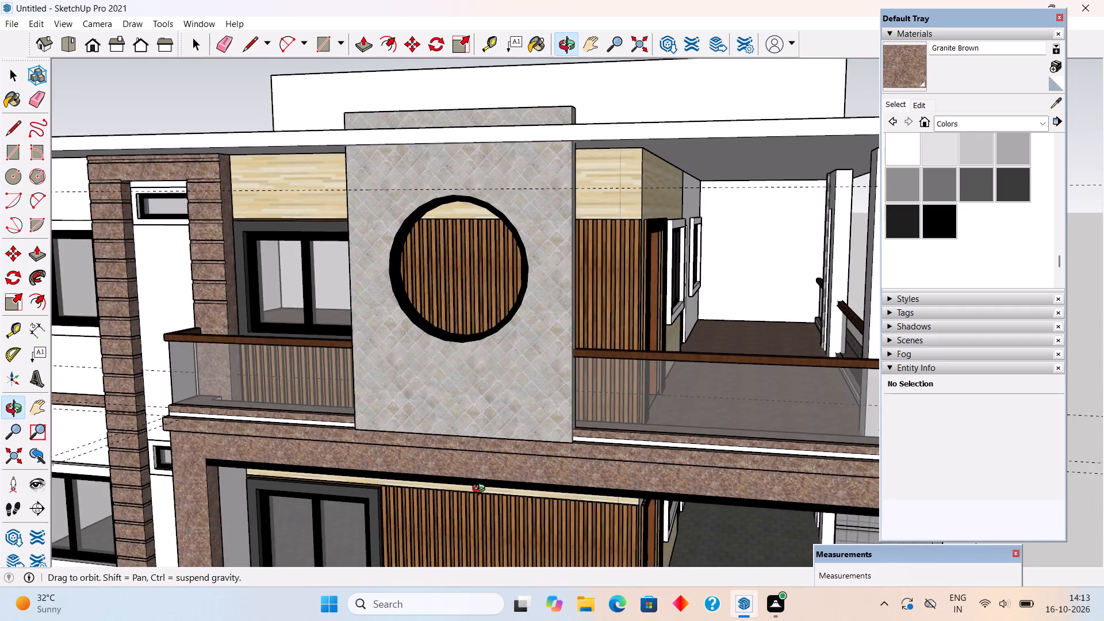
middle_click_drag(481, 490, 291, 512)
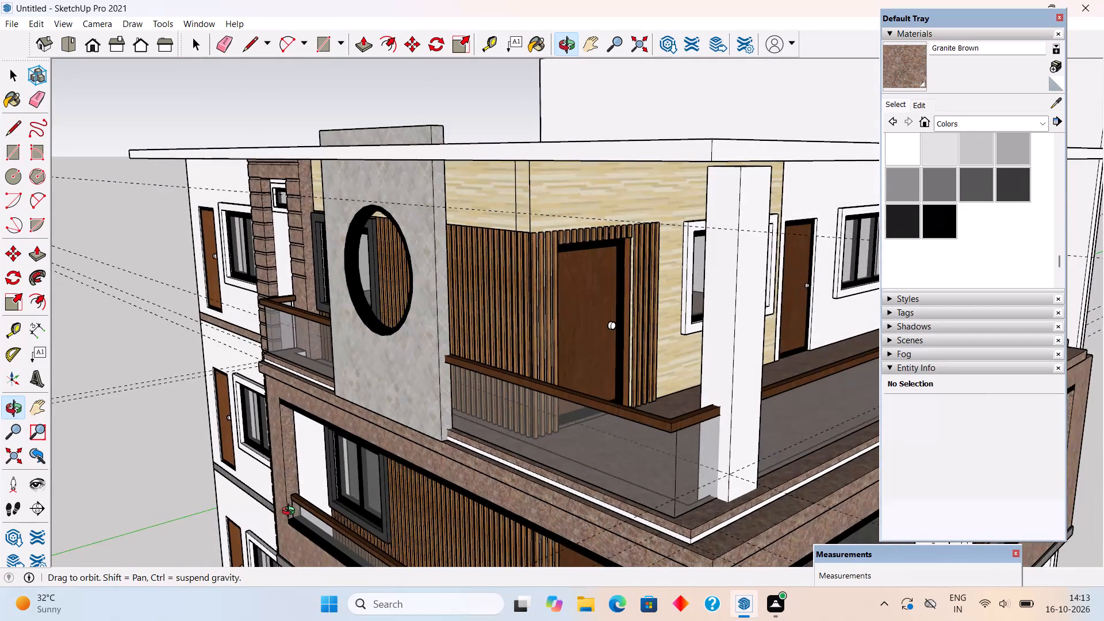
middle_click_drag(291, 512, 291, 523)
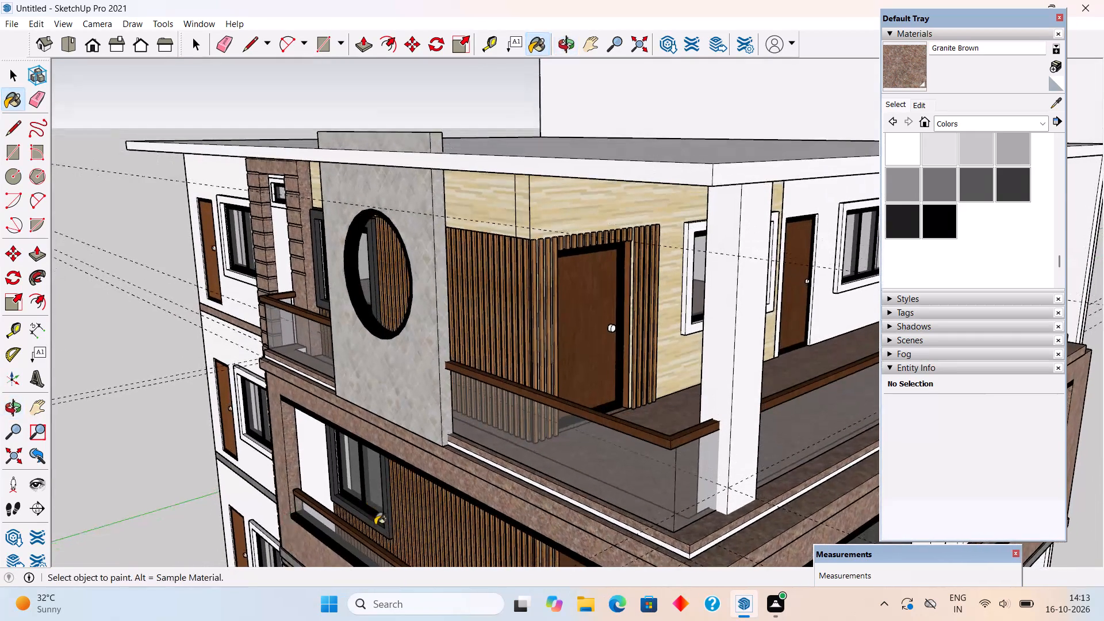
scroll(420, 464, "up", 1)
scroll(448, 430, "down", 2)
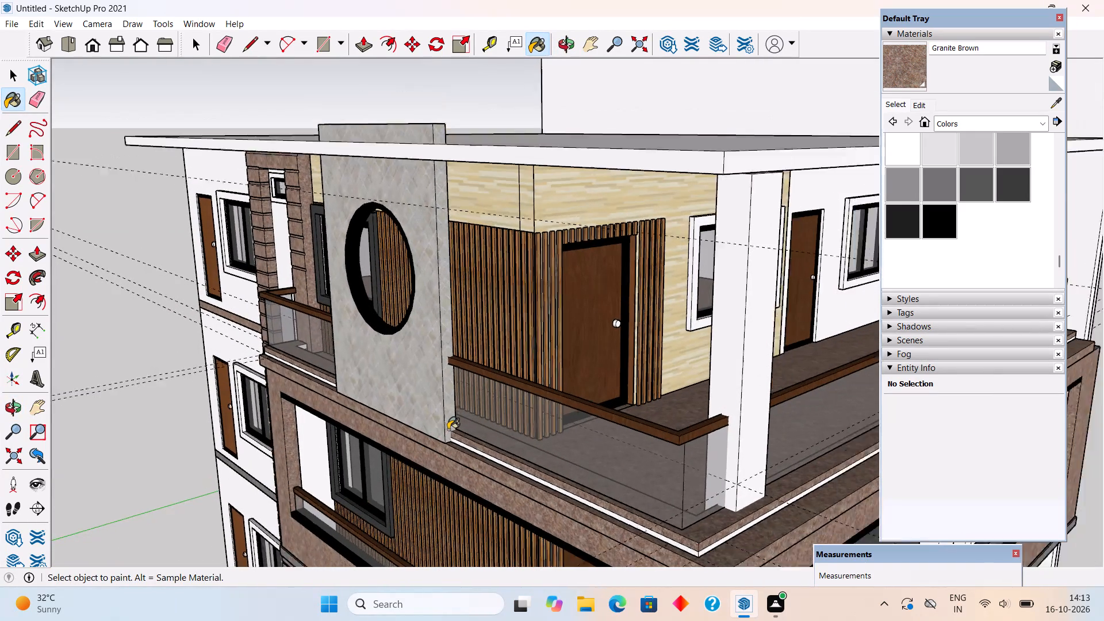
scroll(448, 430, "down", 2)
middle_click_drag(384, 439, 605, 424)
scroll(605, 424, "down", 4)
scroll(604, 430, "up", 2)
middle_click_drag(542, 434, 636, 405)
scroll(636, 405, "up", 3)
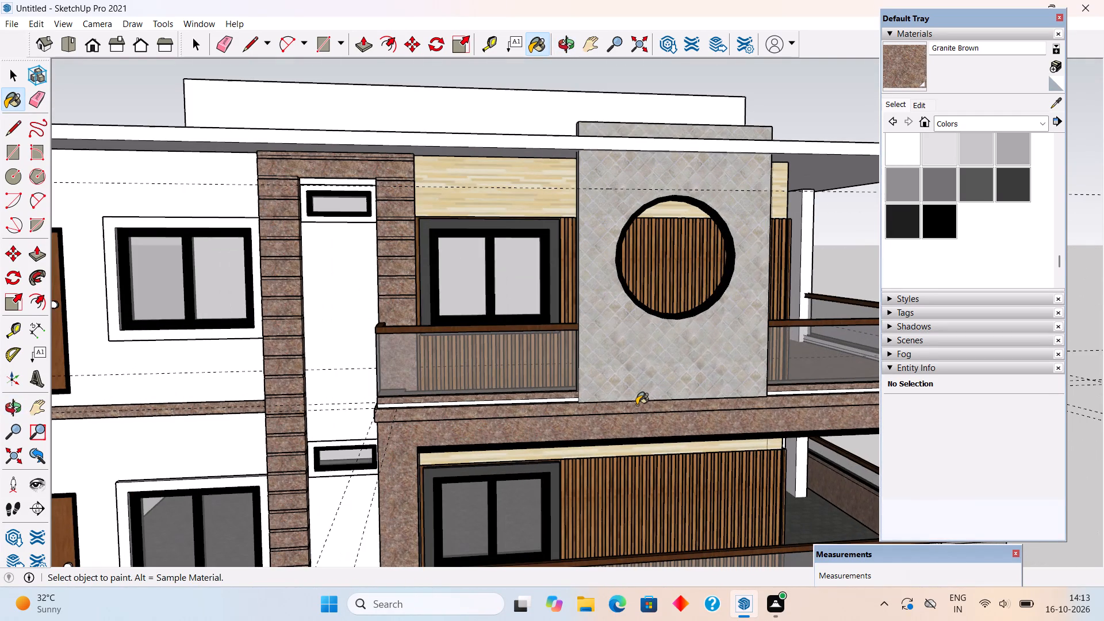
key("space")
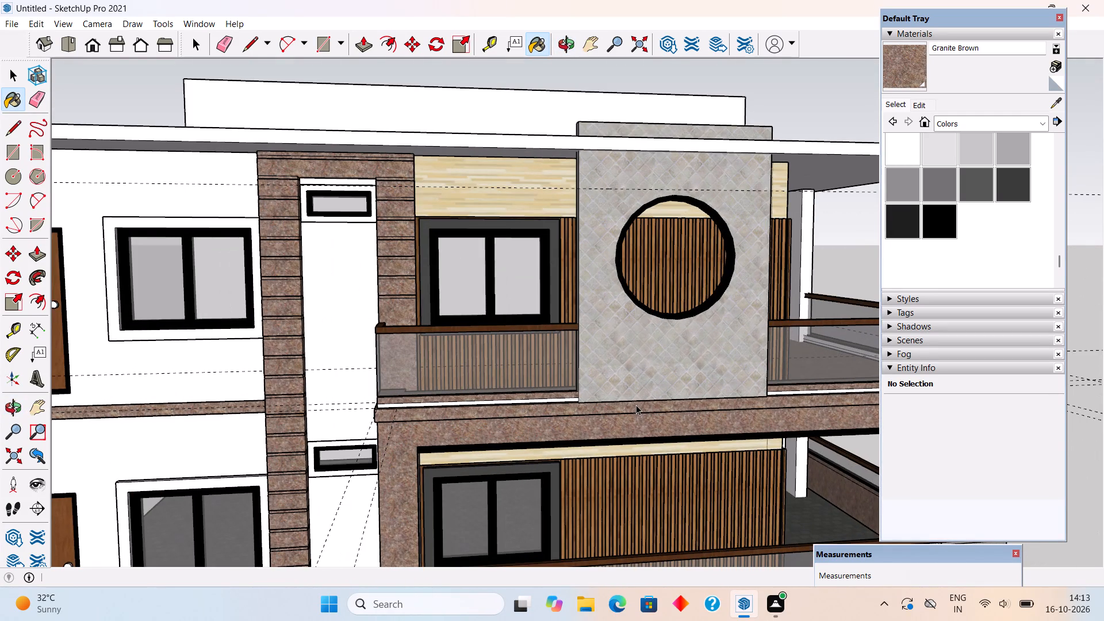
Scale the stone panel group from its rear side edge to about 0.87 in width and 2.61 in depth.
middle_click_drag(578, 356, 618, 370)
left_click(638, 356)
scroll(616, 349, "up", 3)
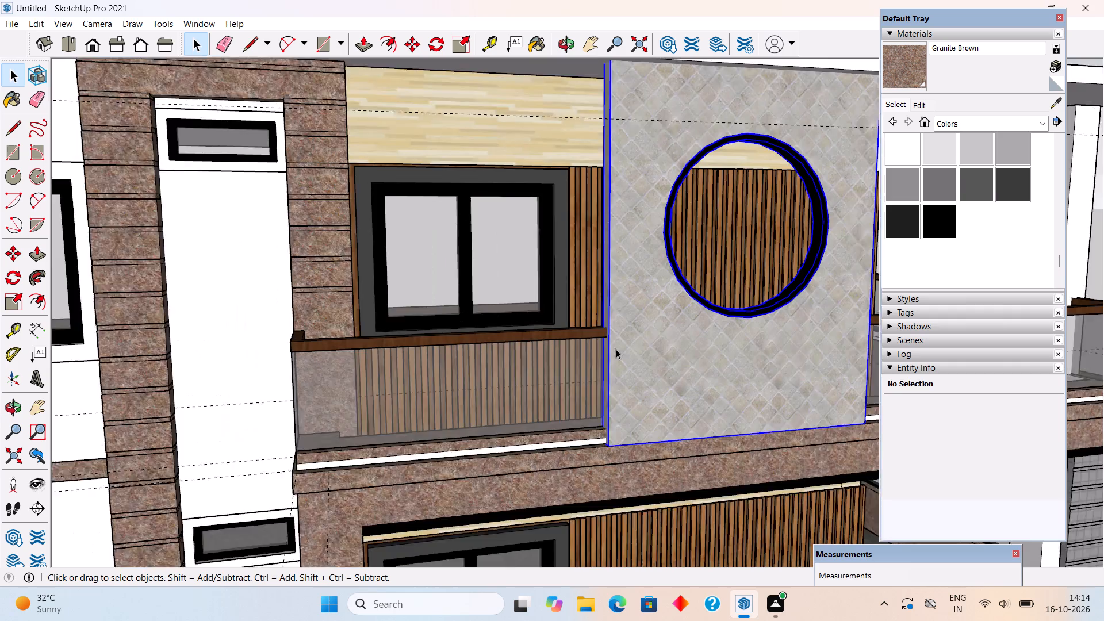
scroll(616, 349, "up", 4)
scroll(616, 349, "down", 4)
key("s")
scroll(601, 253, "up", 1)
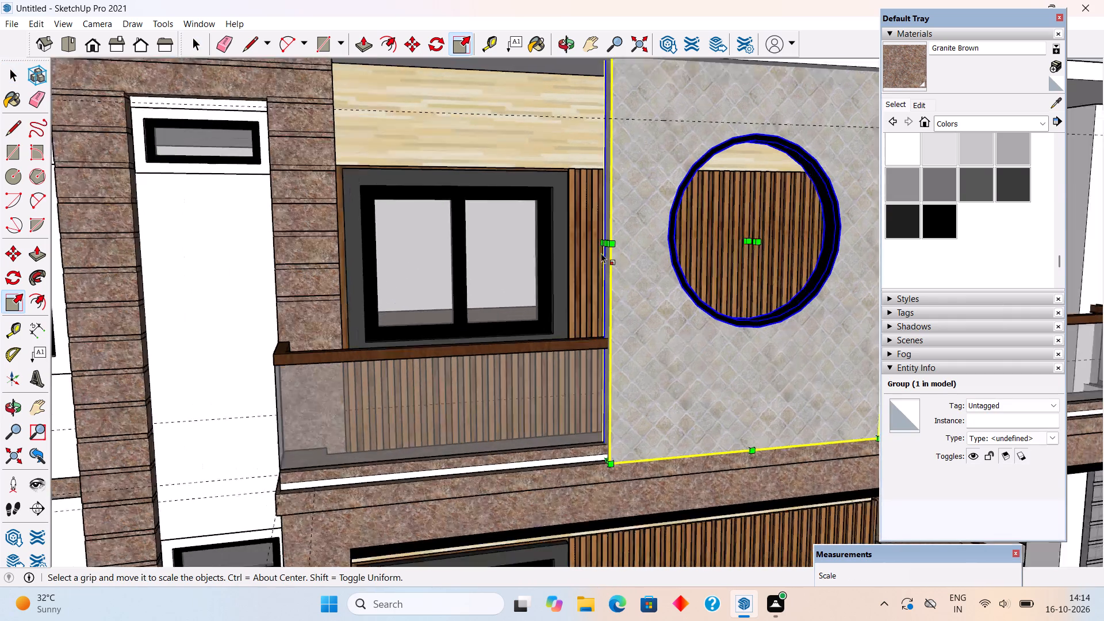
scroll(601, 253, "up", 1)
left_click(602, 244)
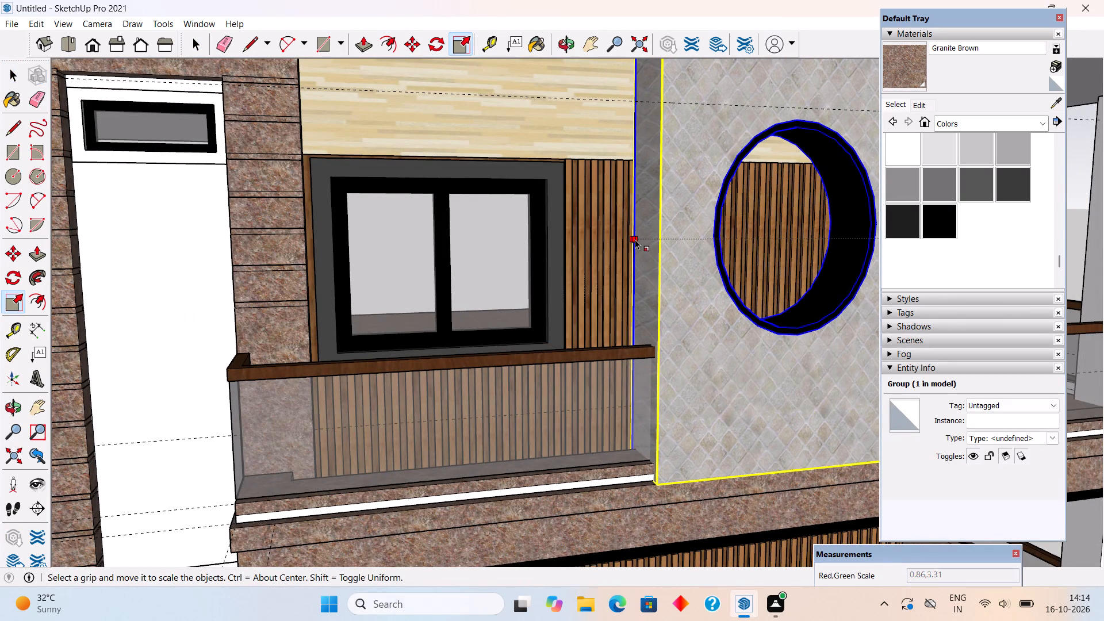
left_click(635, 240)
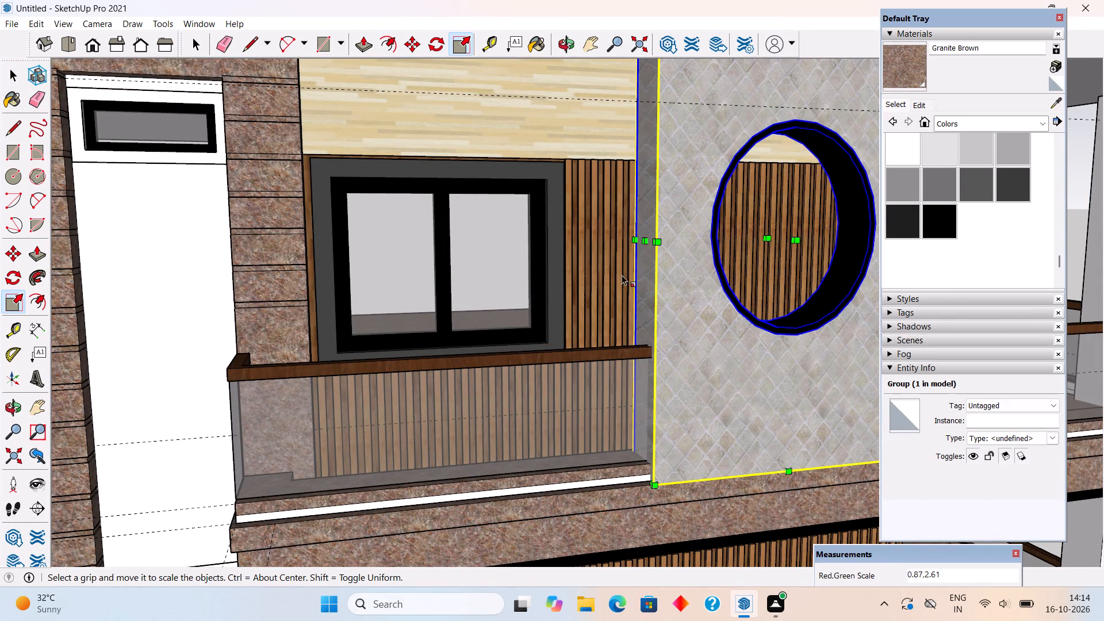
scroll(613, 286, "down", 3)
scroll(573, 310, "down", 5)
middle_click_drag(758, 313, 639, 329)
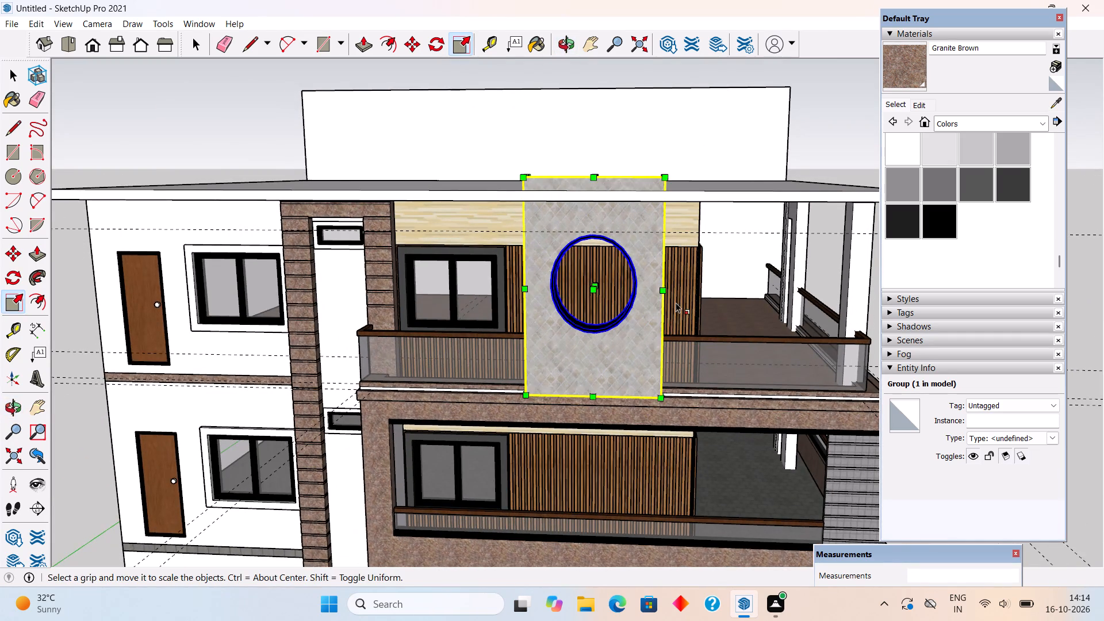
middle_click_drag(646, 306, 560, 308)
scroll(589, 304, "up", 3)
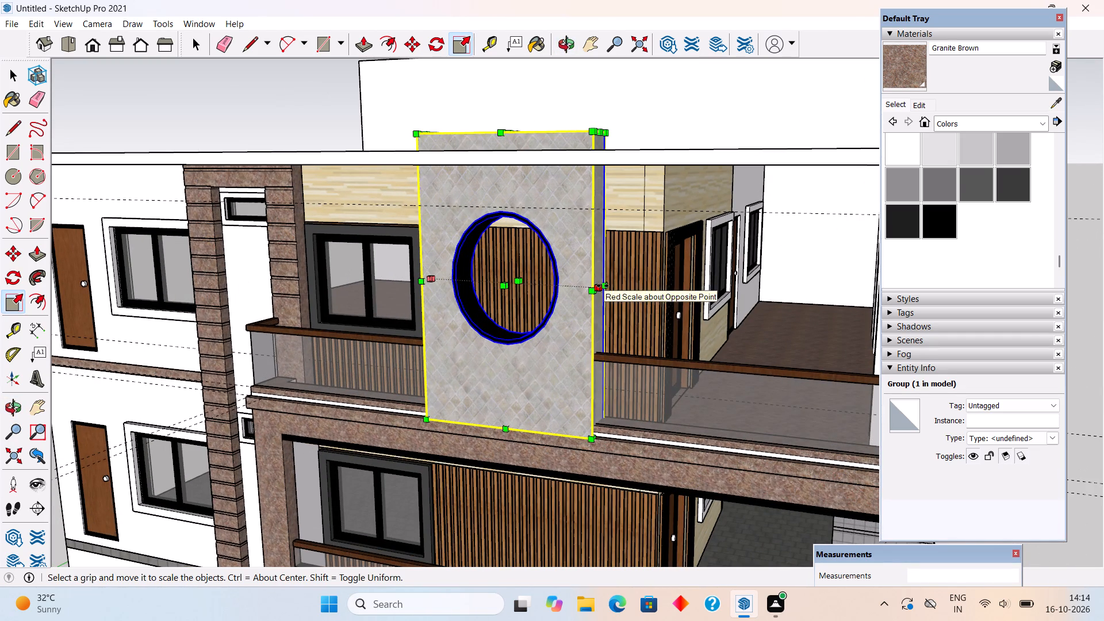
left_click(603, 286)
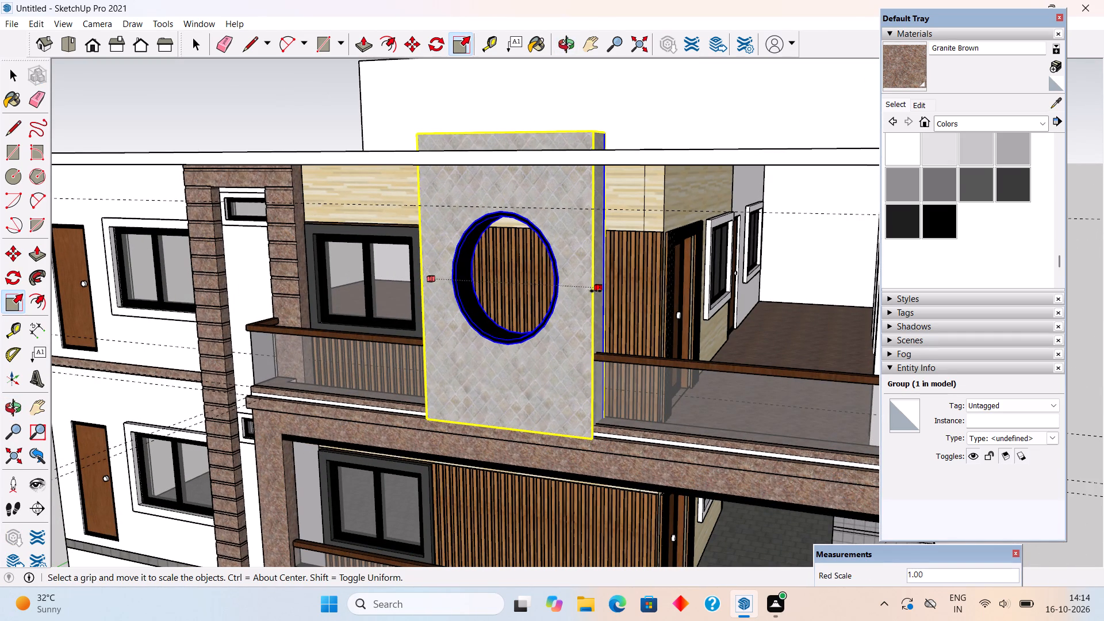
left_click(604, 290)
Scale the stone panel group's height down from its top edge to about 0.94.
middle_click_drag(572, 404, 704, 395)
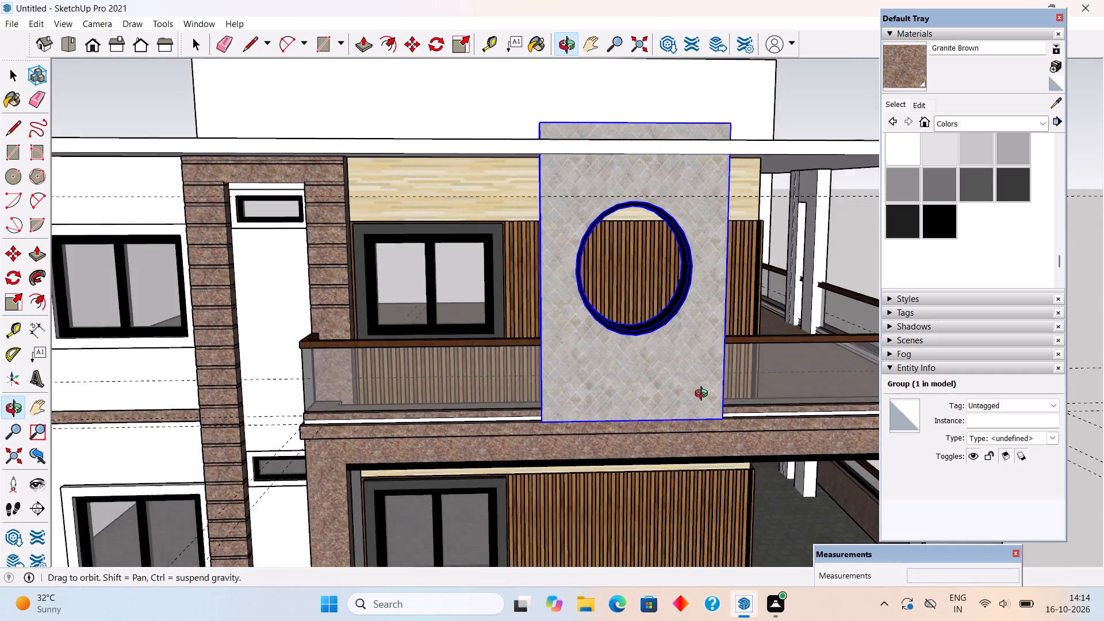
middle_click_drag(704, 395, 708, 435)
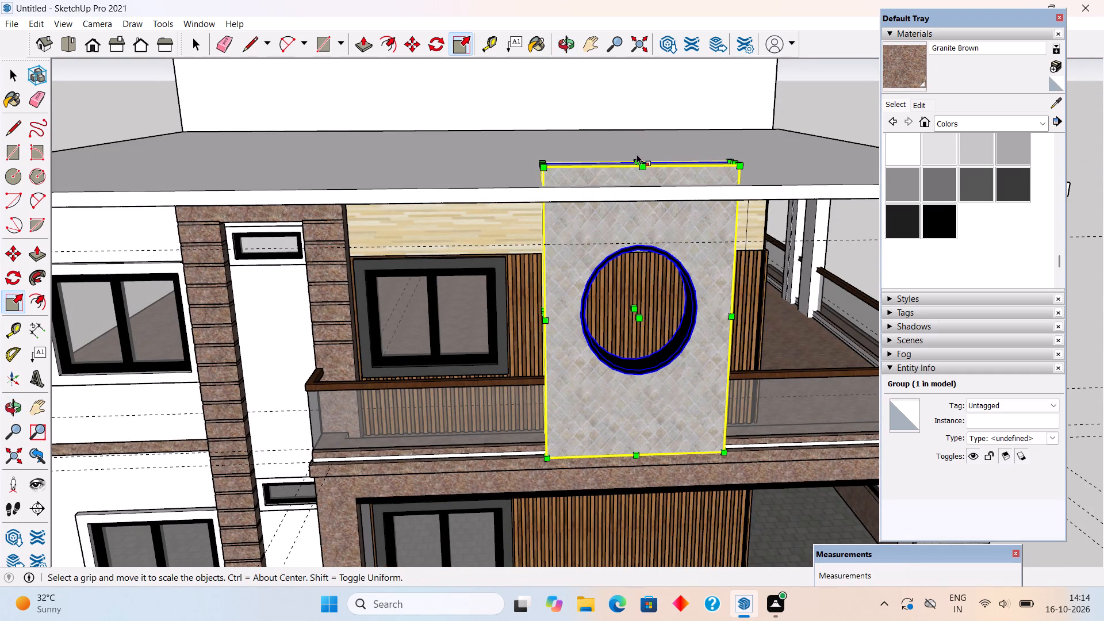
left_click(637, 159)
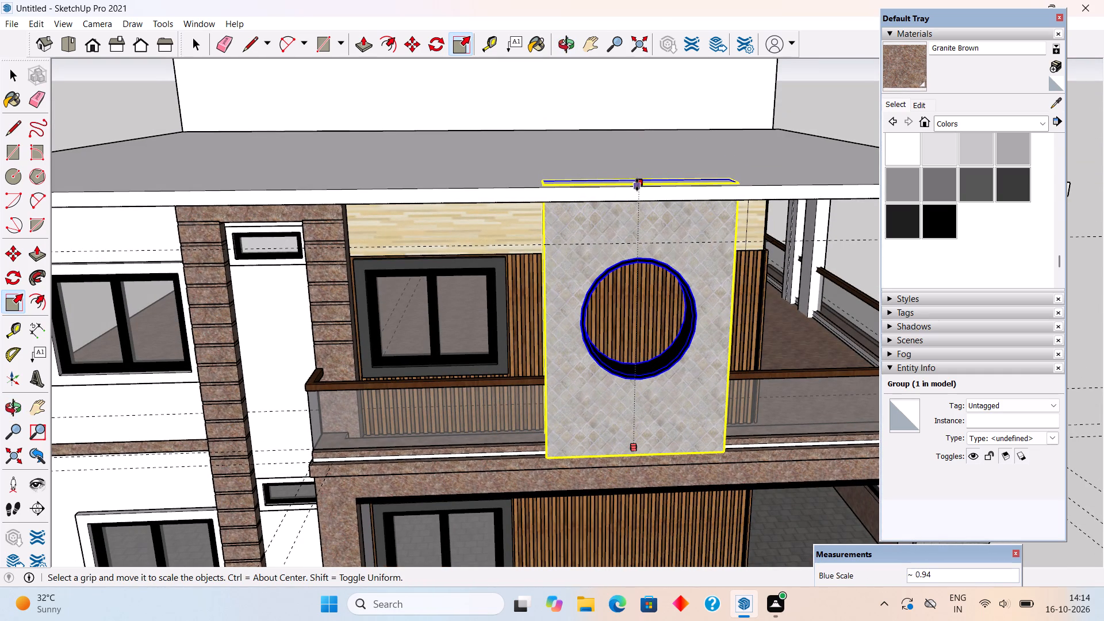
left_click(637, 187)
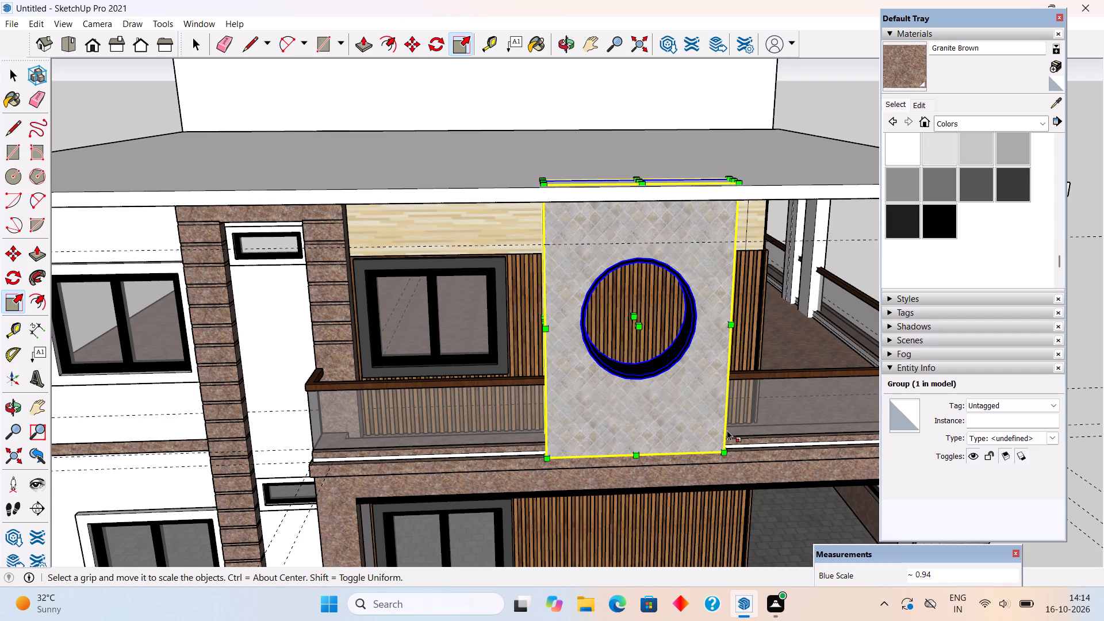
key("space")
left_click(810, 103)
Move the stone panel group straight up about 7 7/16" from its lower front corner, to the upper edge of the balcony band.
scroll(680, 453, "up", 3)
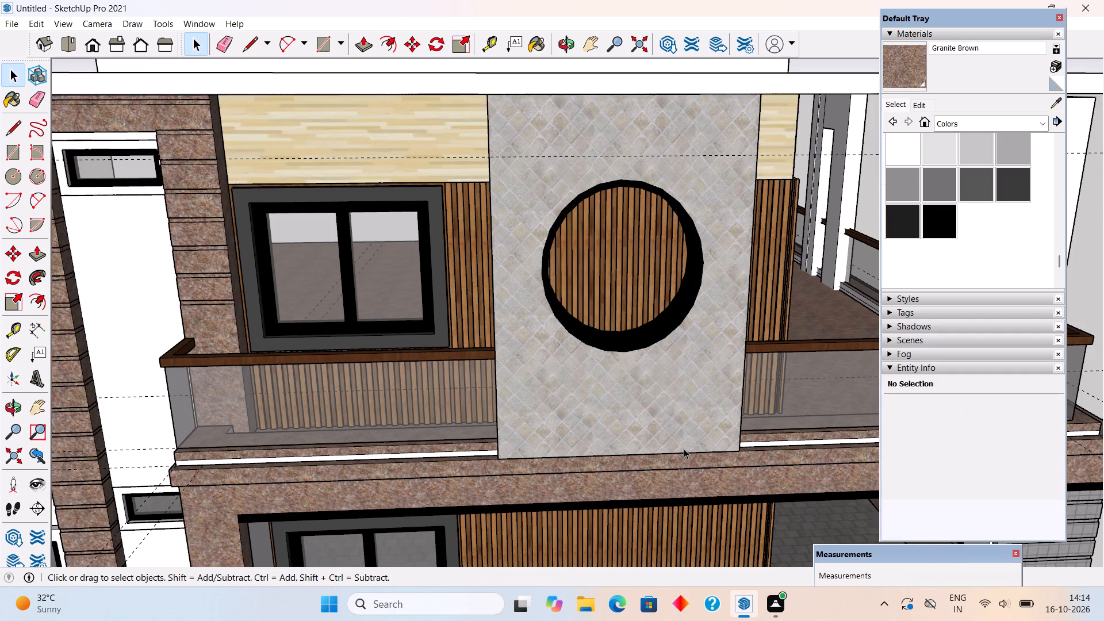
scroll(689, 441, "up", 1)
left_click(689, 434)
middle_click_drag(720, 420, 524, 397)
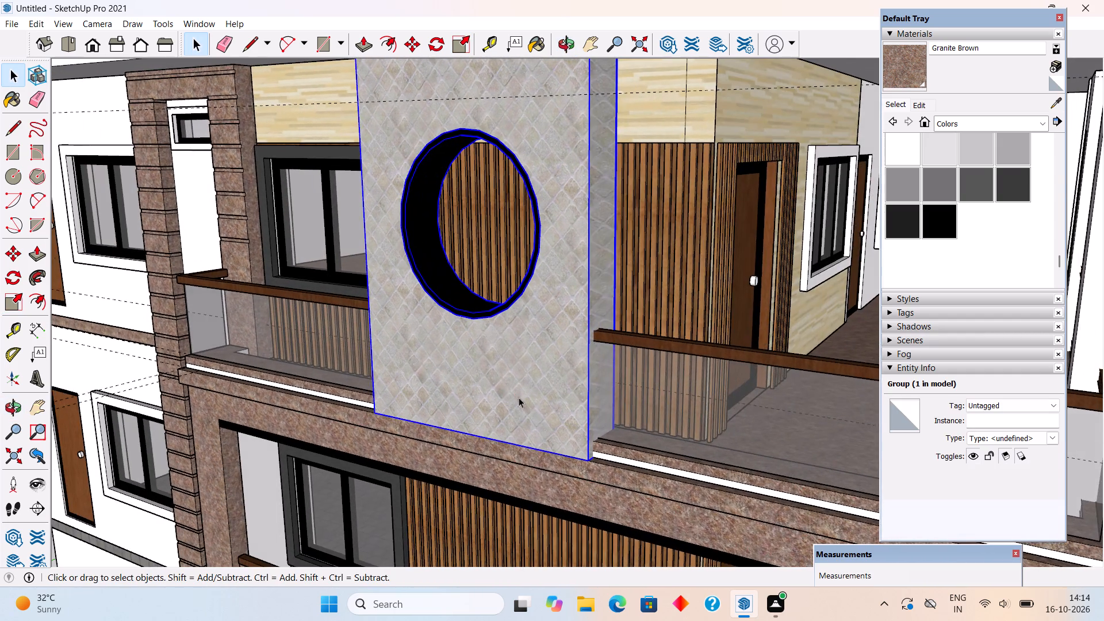
scroll(559, 461, "up", 9)
key("m")
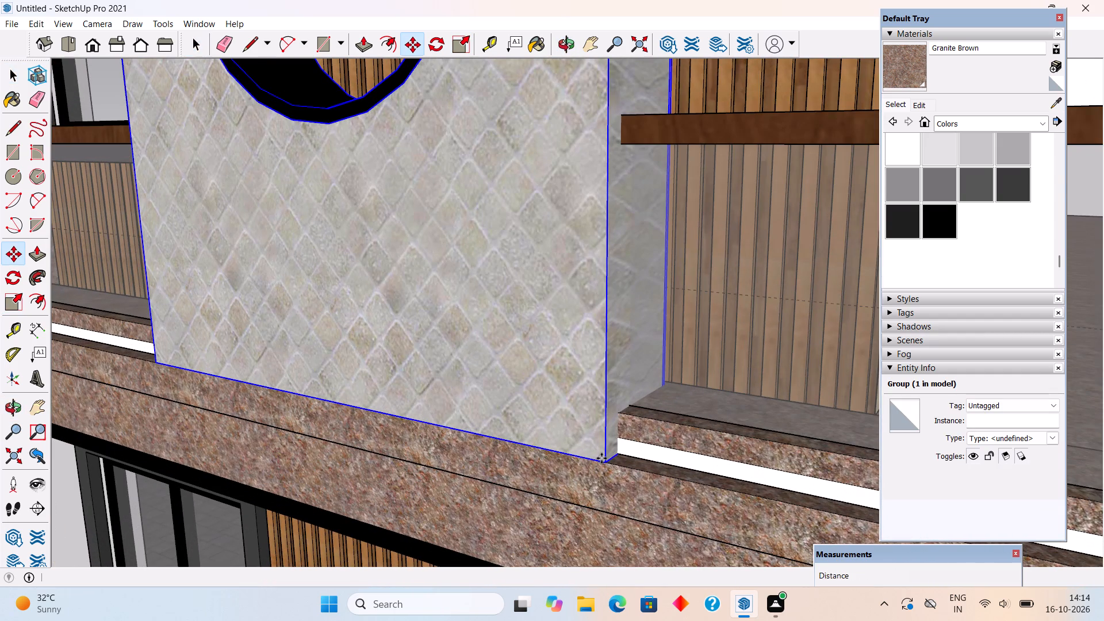
left_click(601, 458)
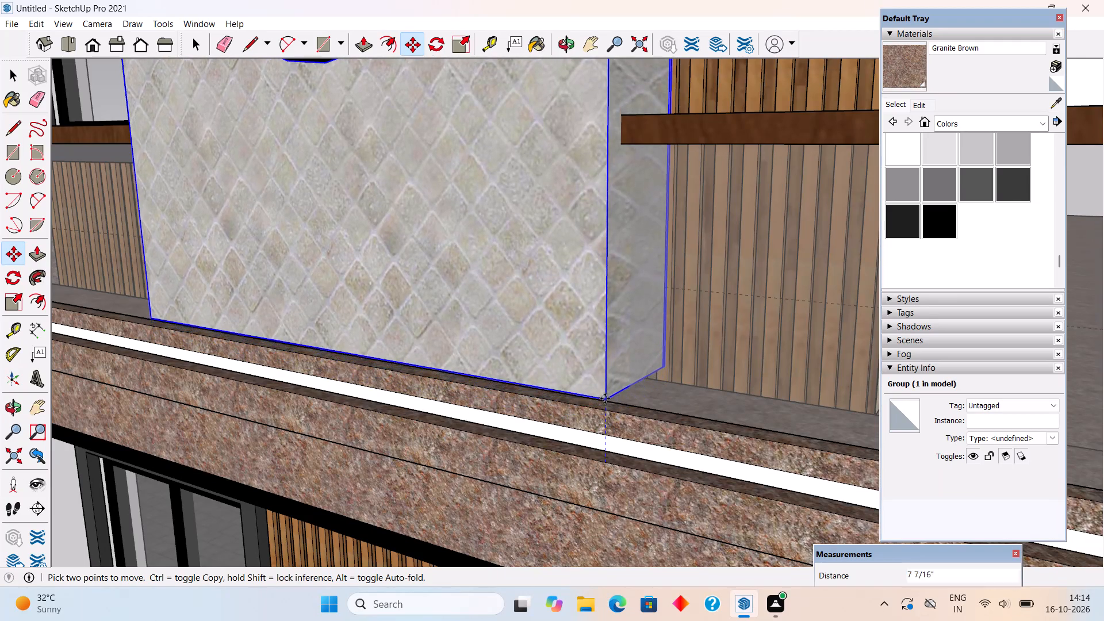
left_click(604, 392)
scroll(604, 392, "down", 8)
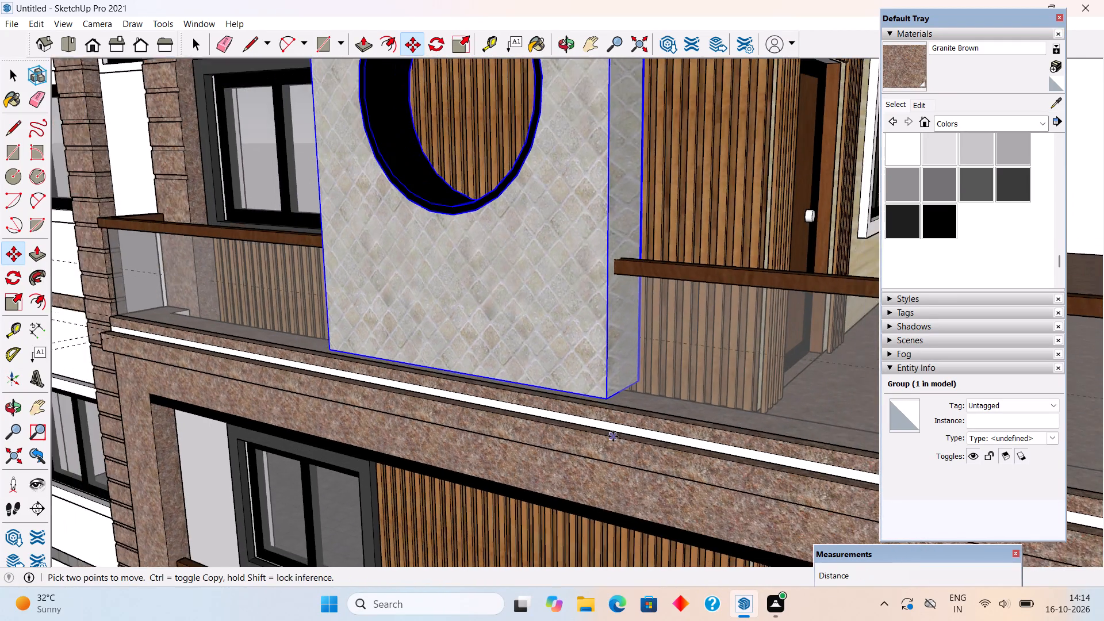
scroll(613, 436, "down", 9)
key("space")
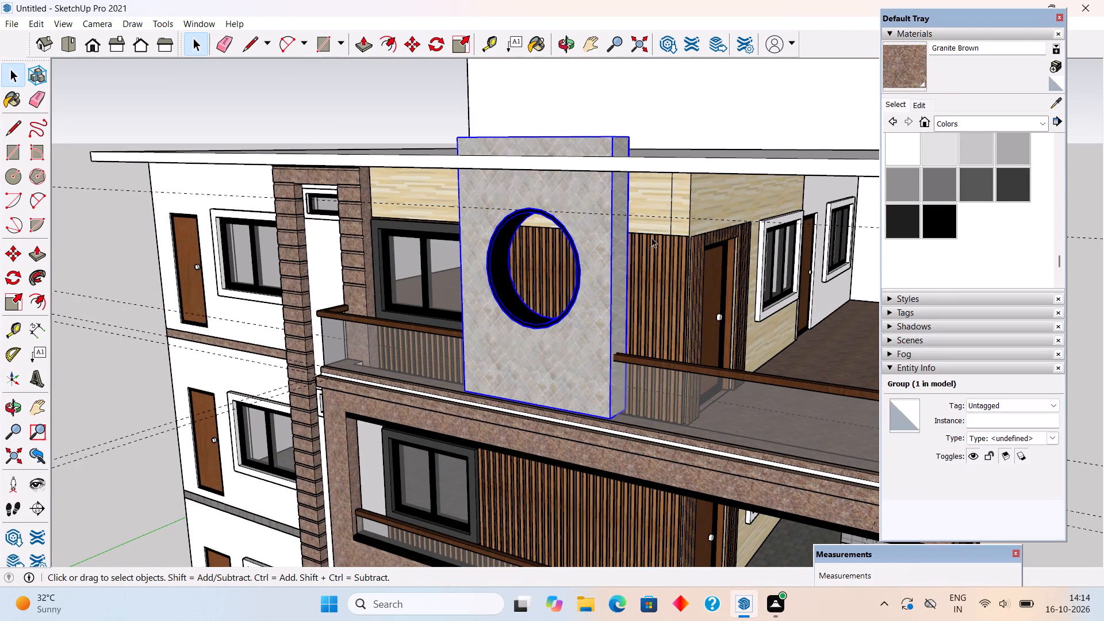
left_click(642, 118)
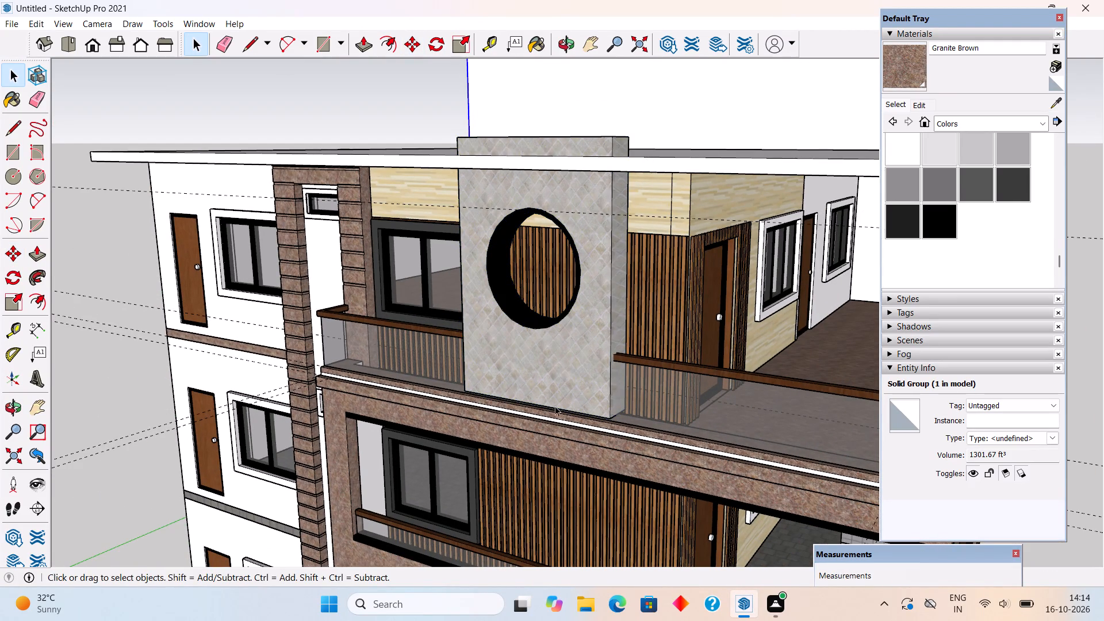
Extend the bottom face of the stone panel downward about 2' 3 5/16" over the granite balcony band, and leave the group.
middle_click_drag(565, 417, 764, 320)
scroll(699, 296, "up", 6)
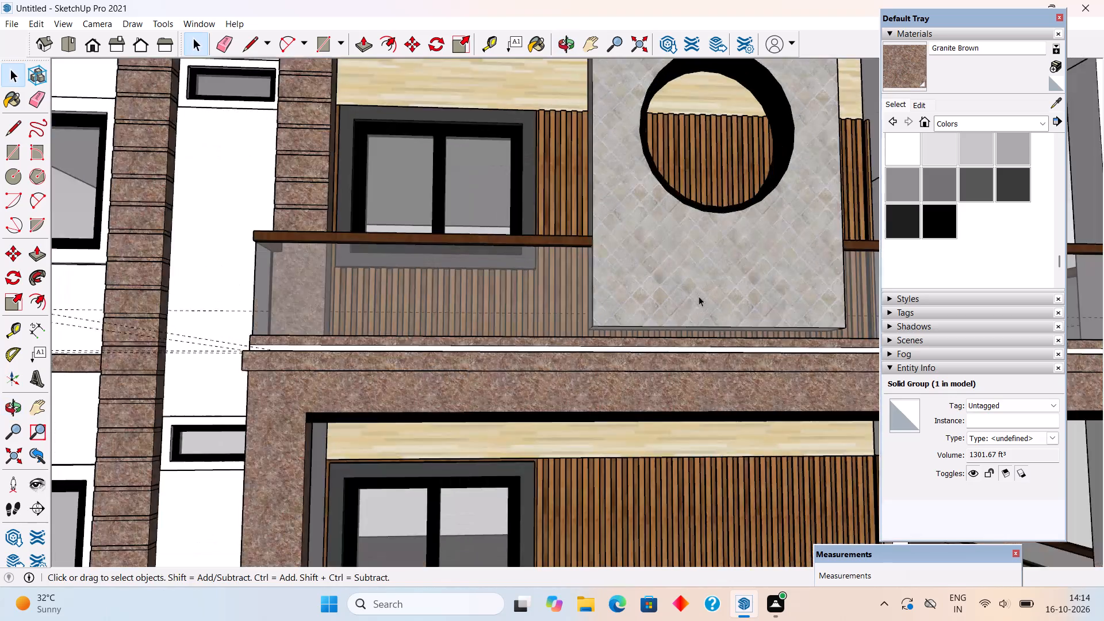
middle_click_drag(694, 313, 684, 166)
scroll(692, 277, "up", 5)
triple_click(694, 271)
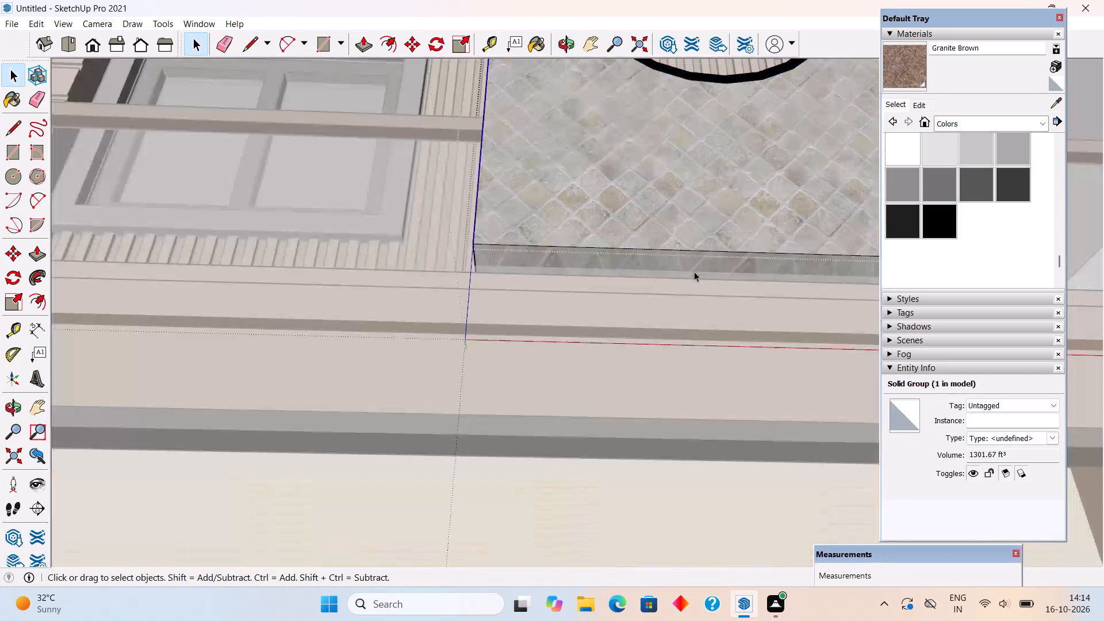
key("p")
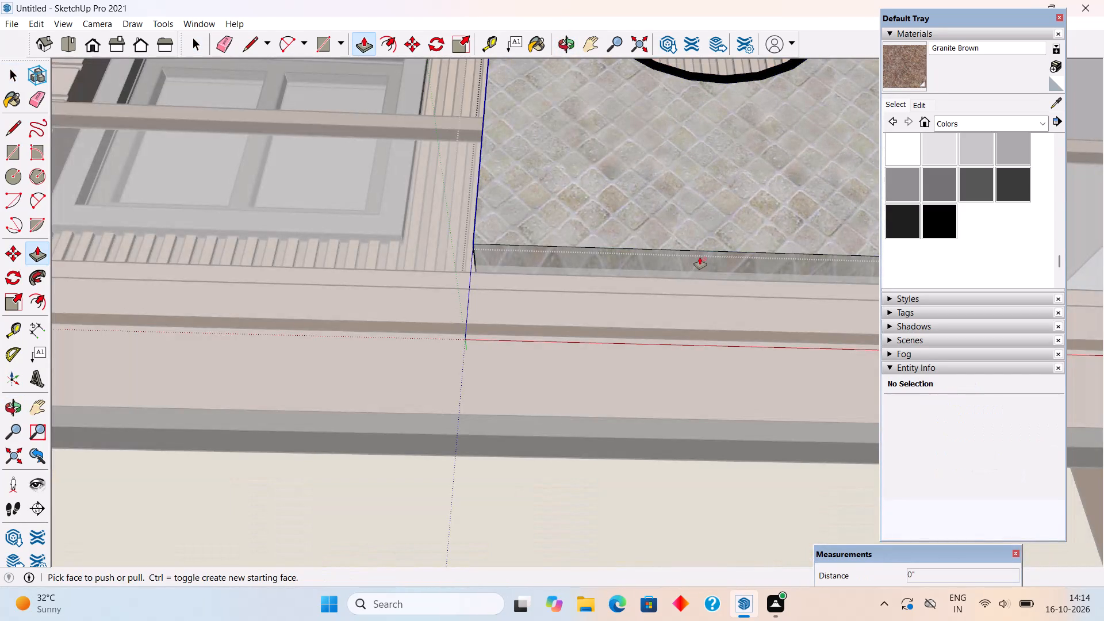
key("space")
left_click(700, 257)
triple_click(700, 264)
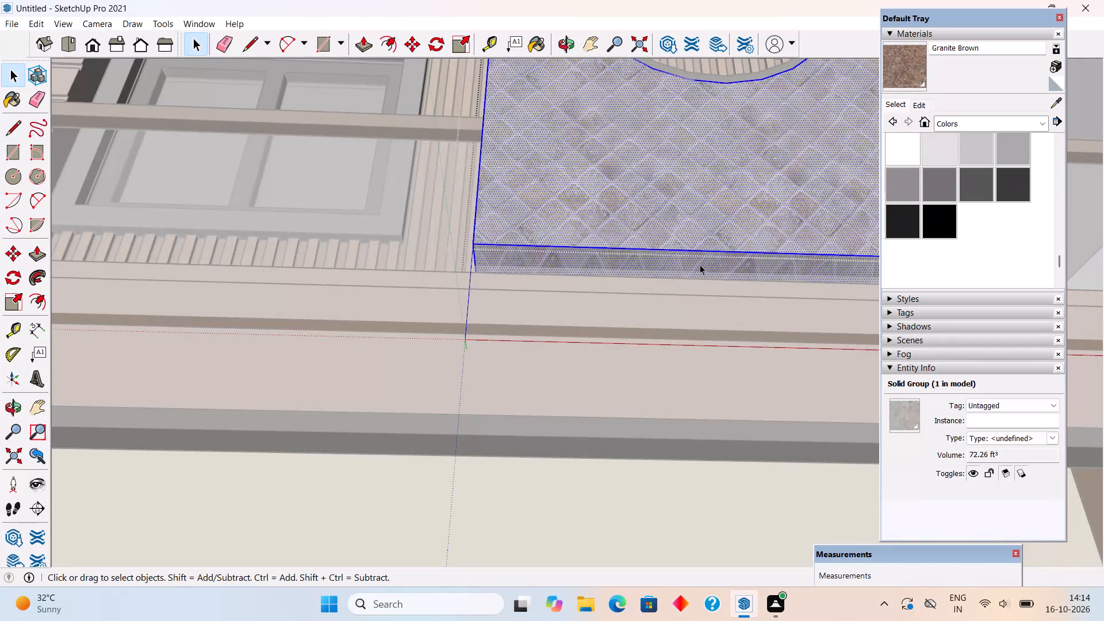
key("p")
left_click(700, 264)
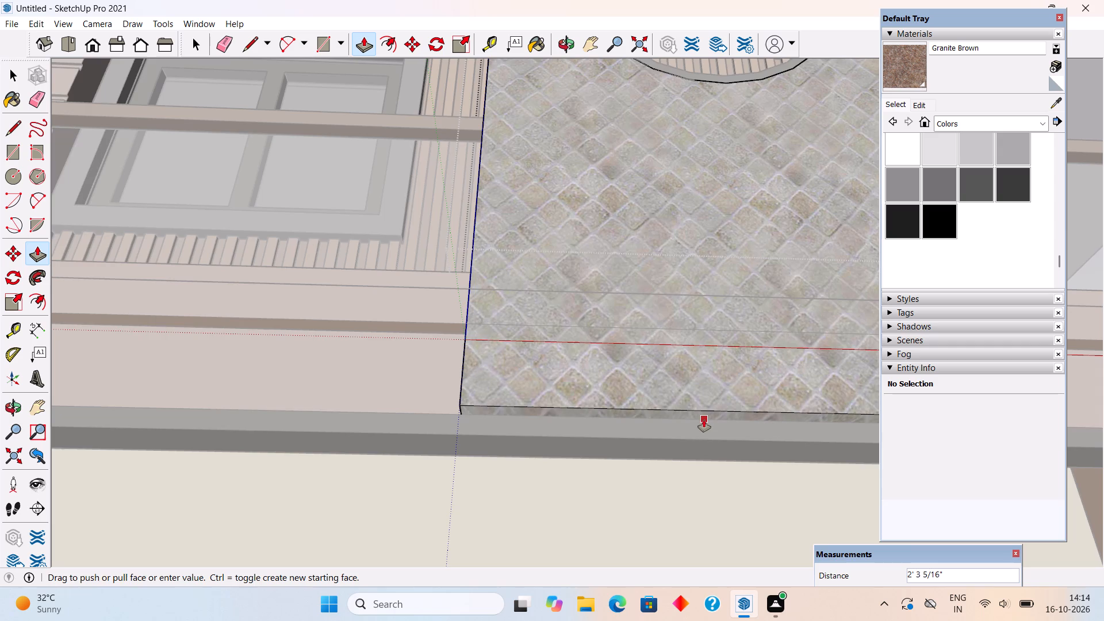
left_click(704, 420)
scroll(672, 388, "down", 11)
middle_click_drag(646, 414, 815, 532)
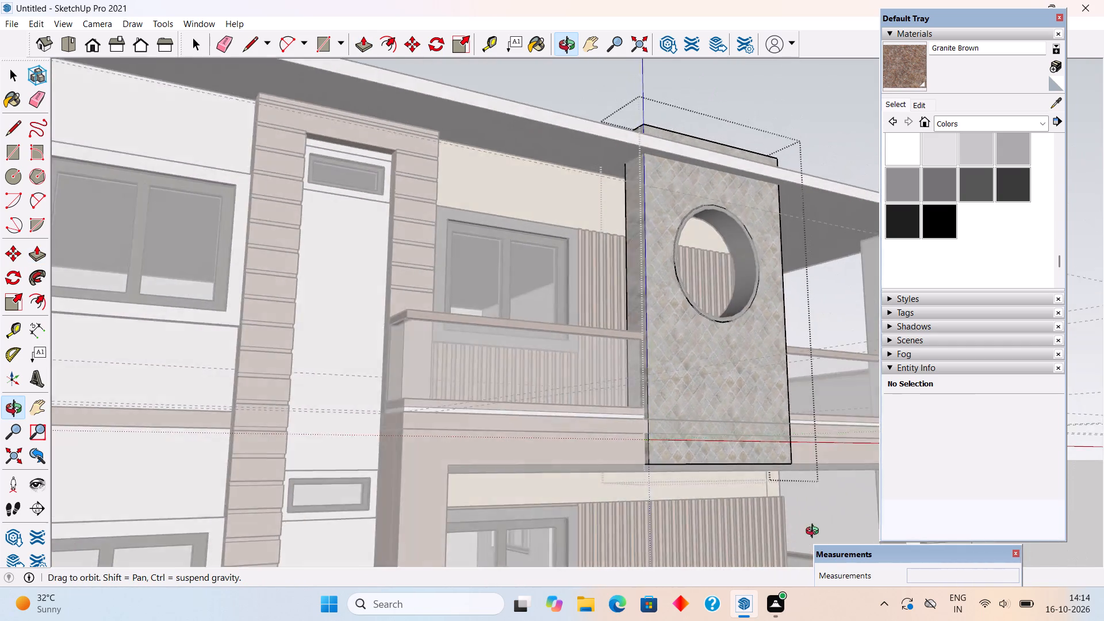
middle_click_drag(815, 532, 960, 568)
key("space")
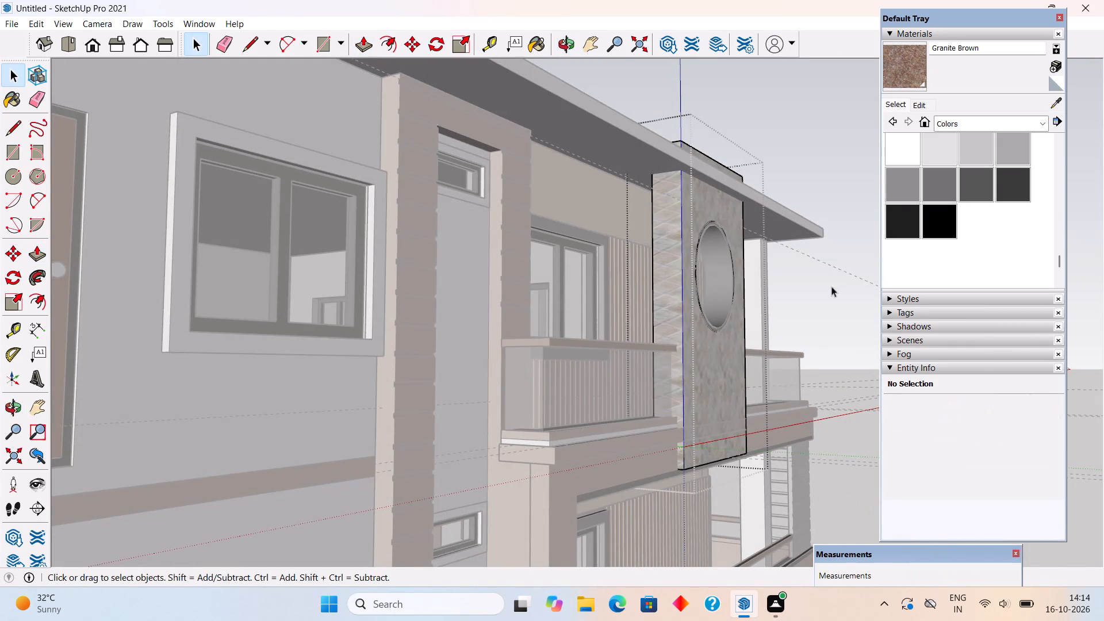
left_click(841, 225)
left_click(825, 192)
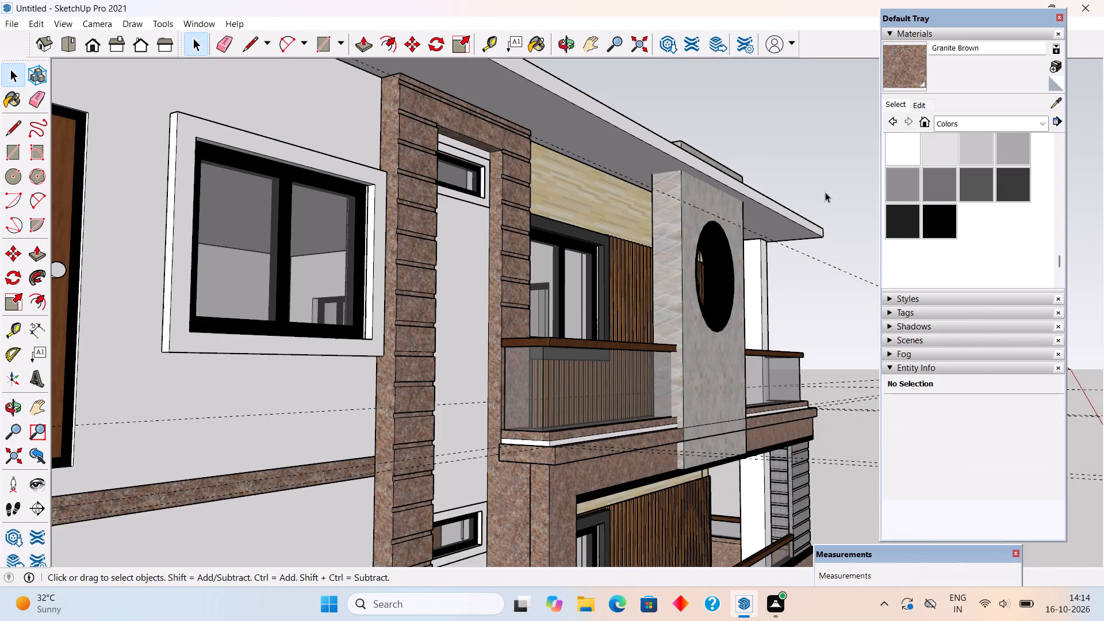
Push the stone panel's bottom face back up about 1' 7", to the underside of the balcony's white strip.
middle_click_drag(649, 497, 553, 504)
scroll(651, 470, "up", 3)
middle_click_drag(655, 460, 644, 346)
scroll(659, 413, "up", 4)
triple_click(663, 386)
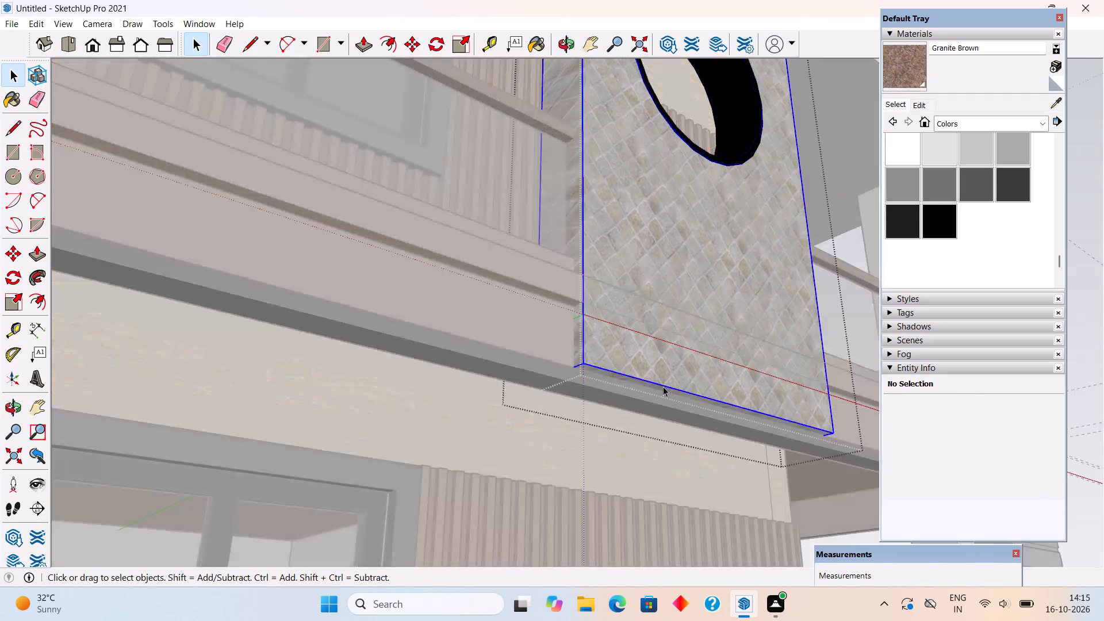
triple_click(666, 386)
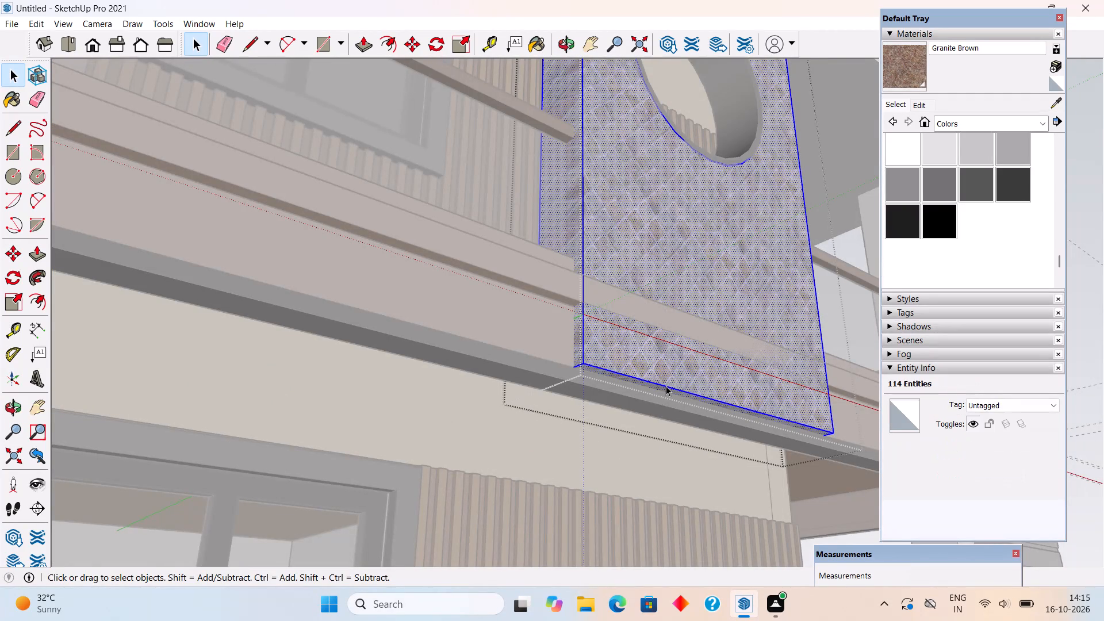
key("p")
left_click(666, 384)
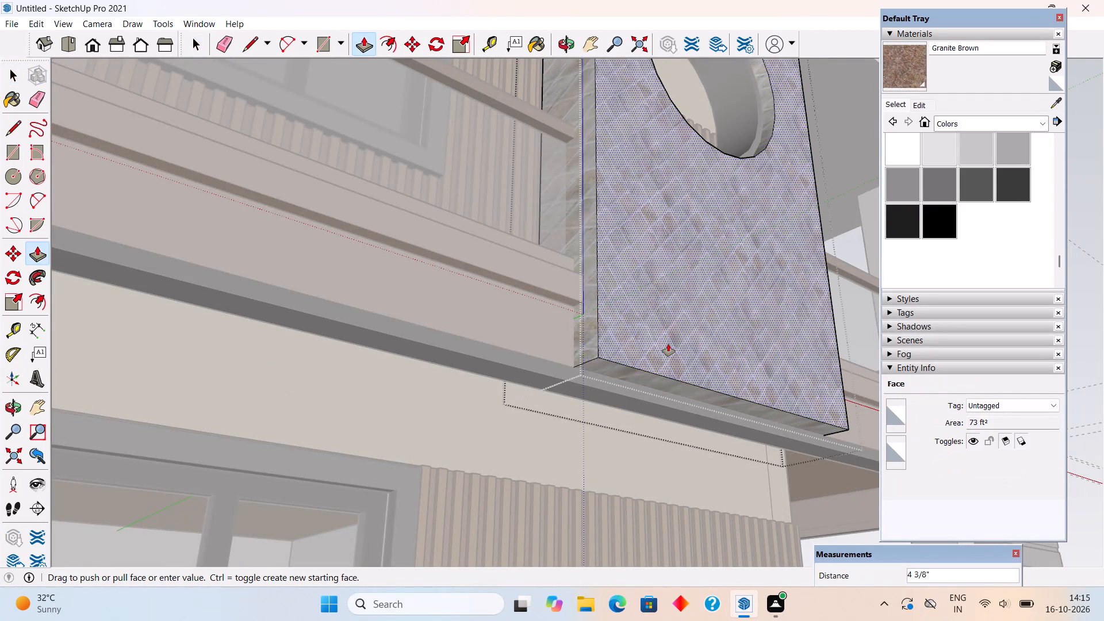
key("space")
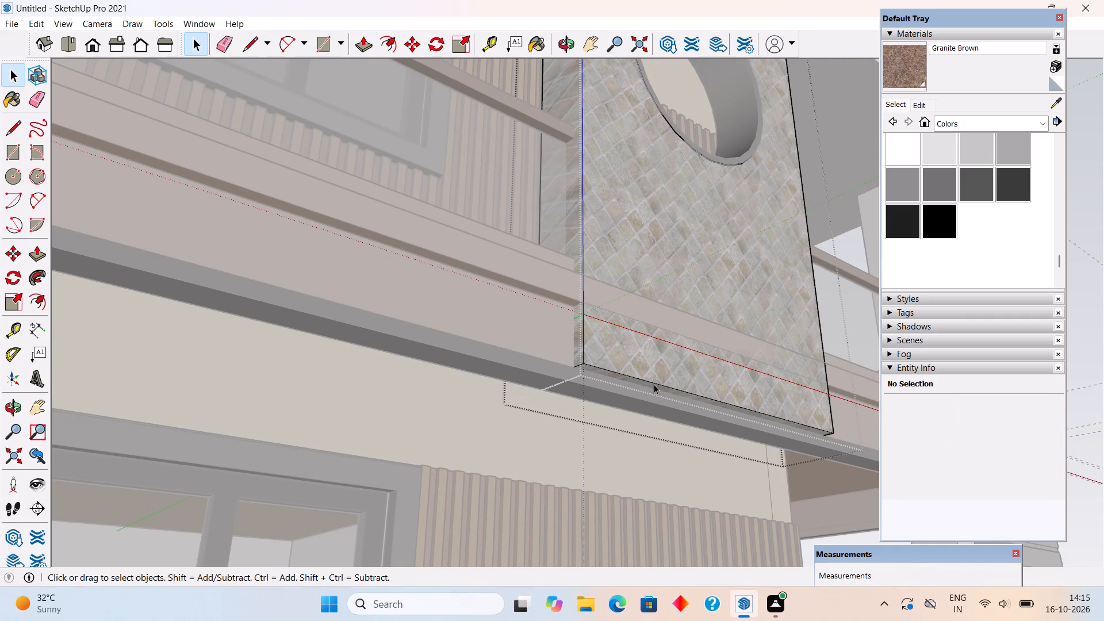
key("p")
left_click(654, 386)
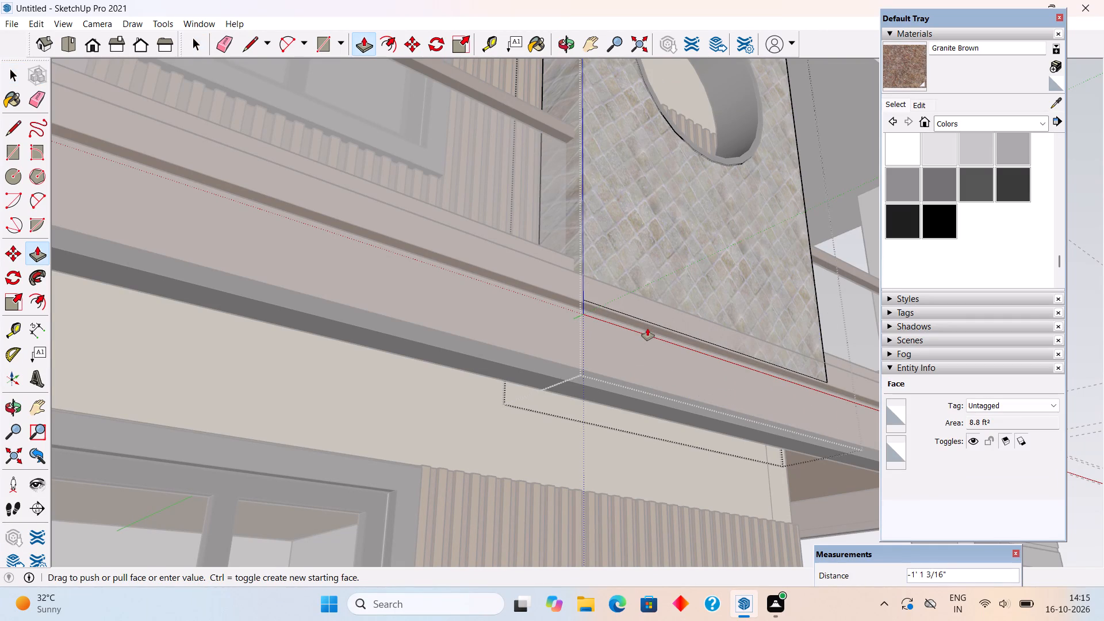
middle_click_drag(647, 329, 654, 451)
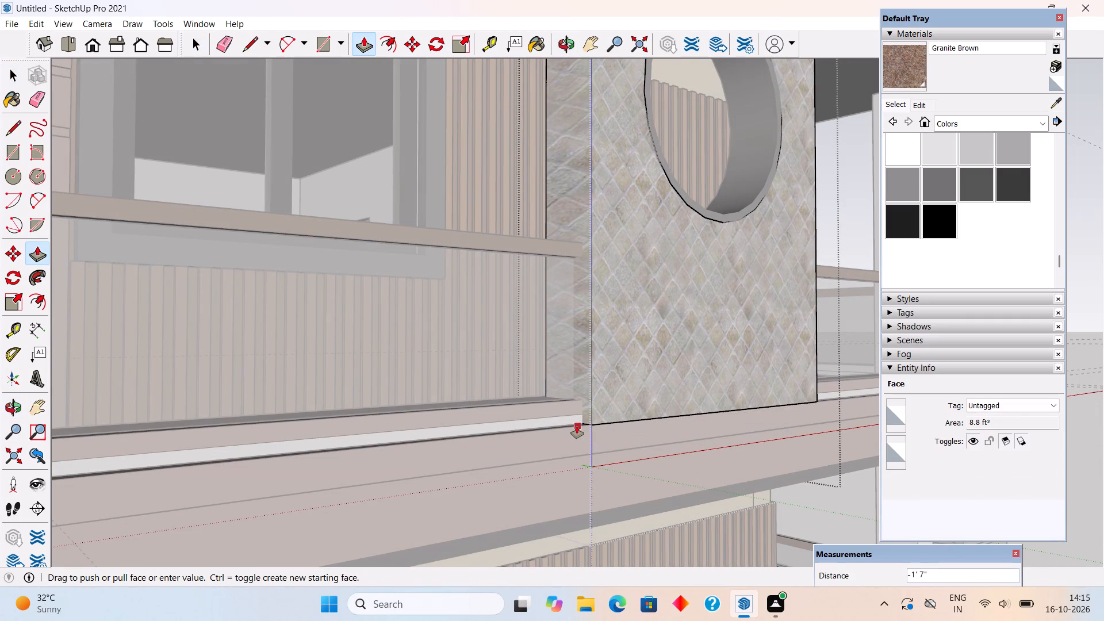
left_click(575, 425)
key("space")
scroll(572, 435, "down", 7)
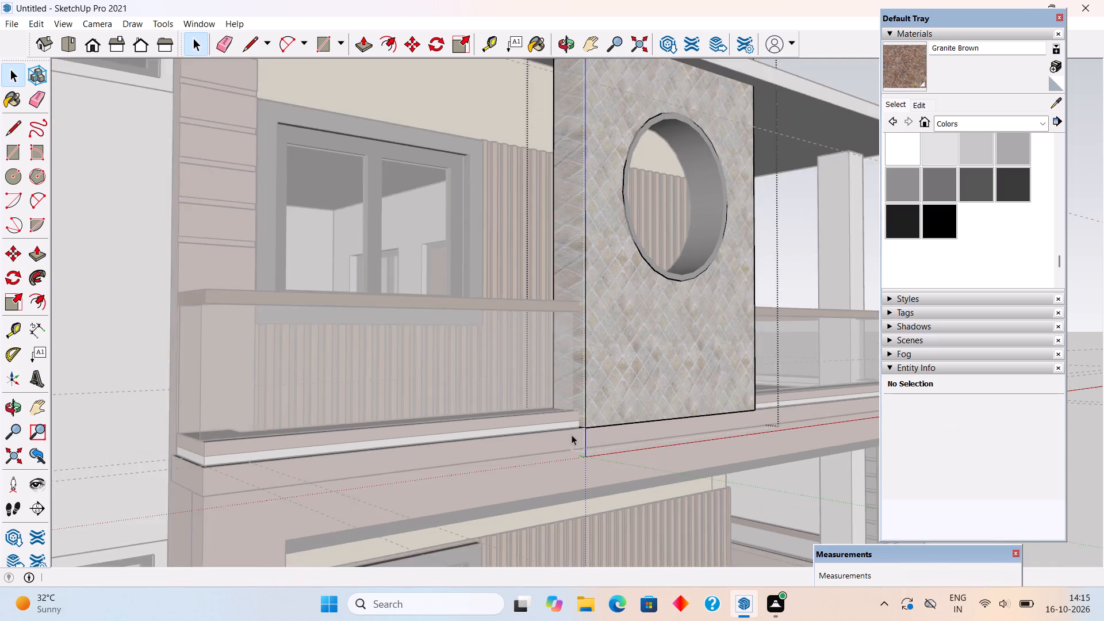
scroll(572, 435, "down", 9)
left_click(696, 183)
Widen the round-opening stone panel at its side edges, scaling the window-side edge outward to about 1.03, and leave the group.
middle_click_drag(613, 393, 405, 358)
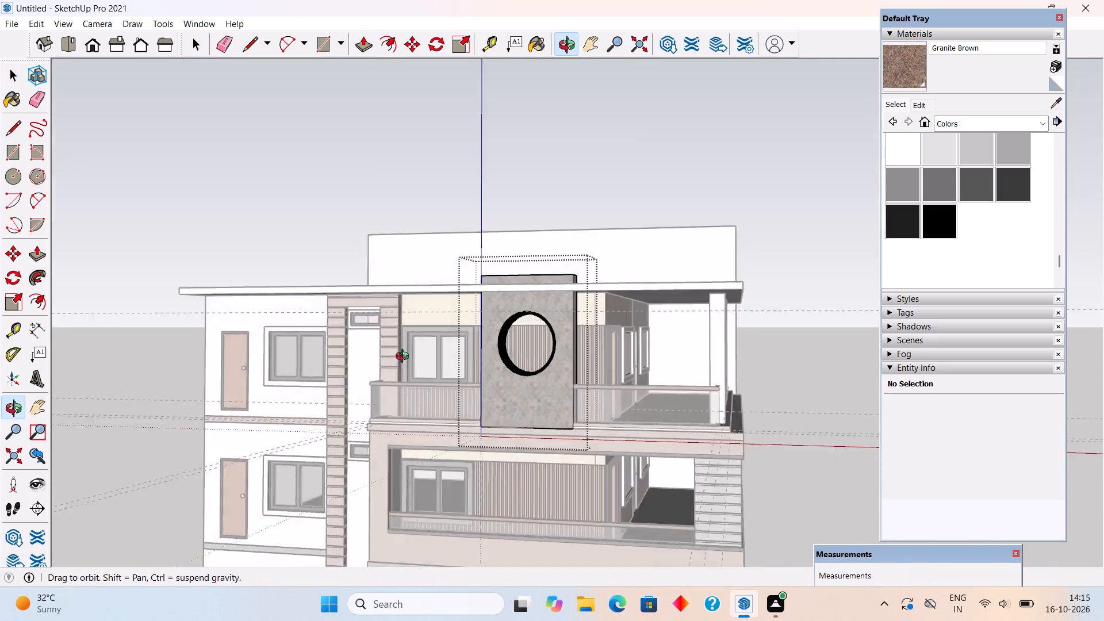
middle_click_drag(405, 358, 482, 425)
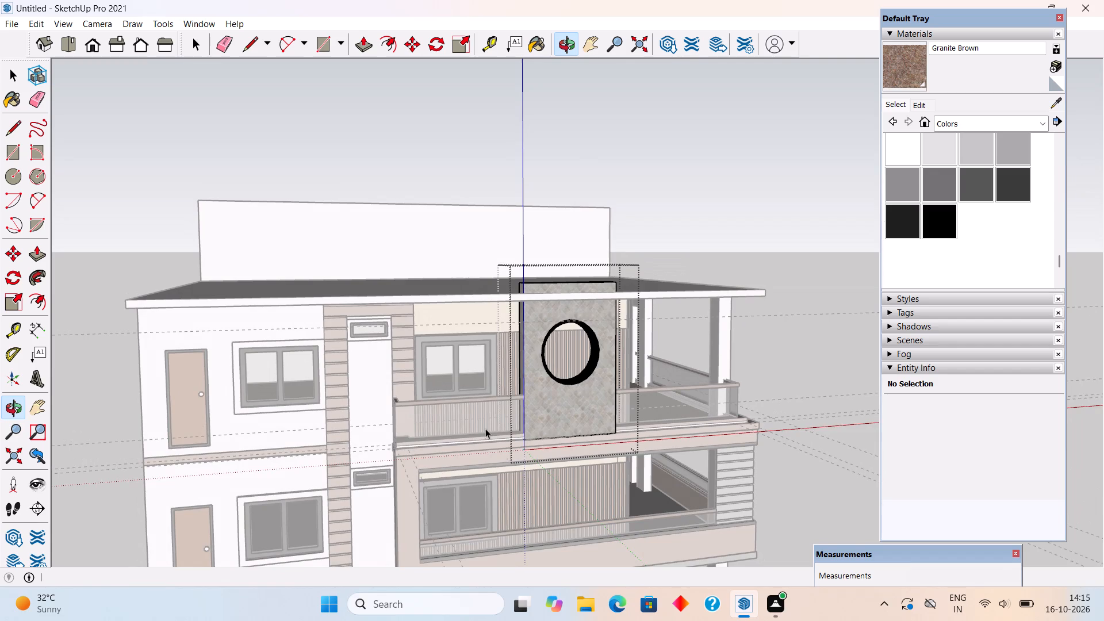
middle_click_drag(582, 375, 405, 371)
scroll(560, 361, "up", 7)
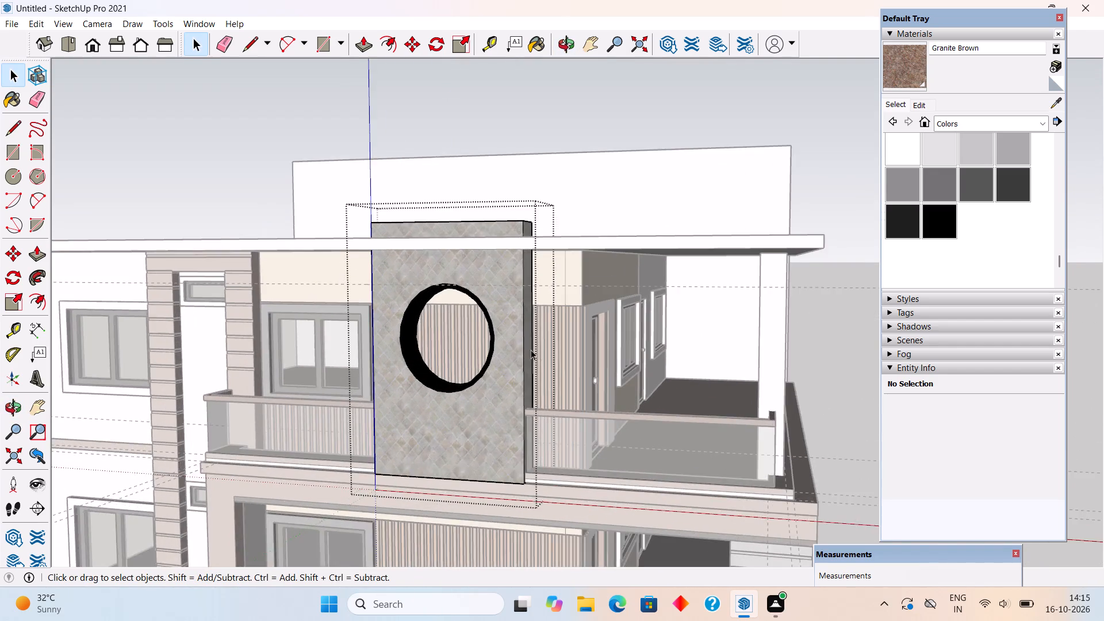
scroll(531, 350, "up", 2)
left_click(530, 349)
triple_click(530, 349)
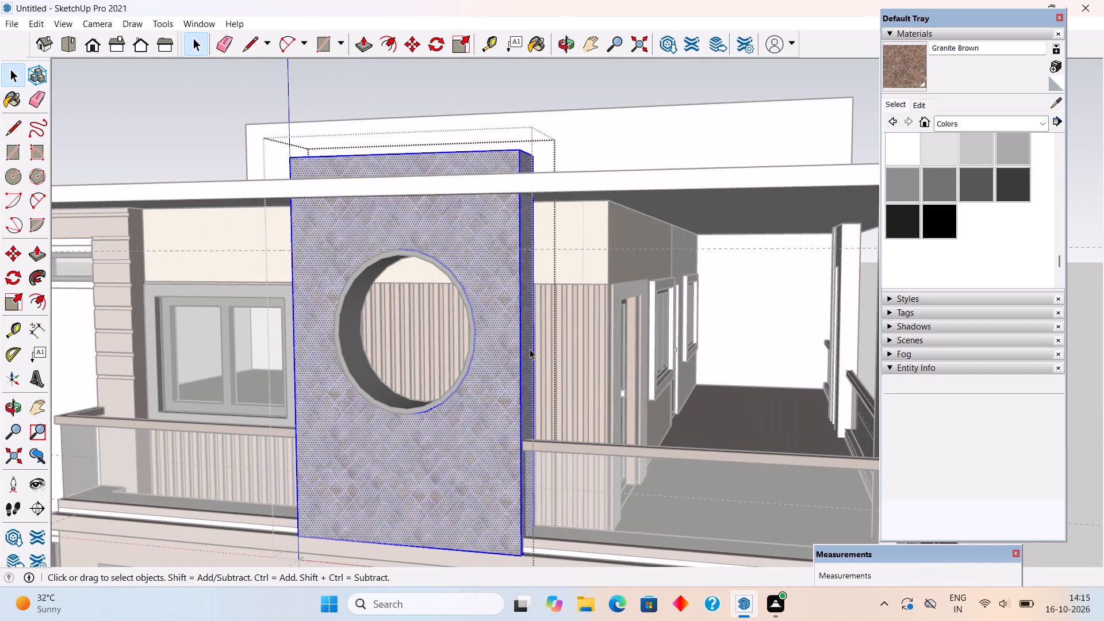
key("s")
left_click(530, 349)
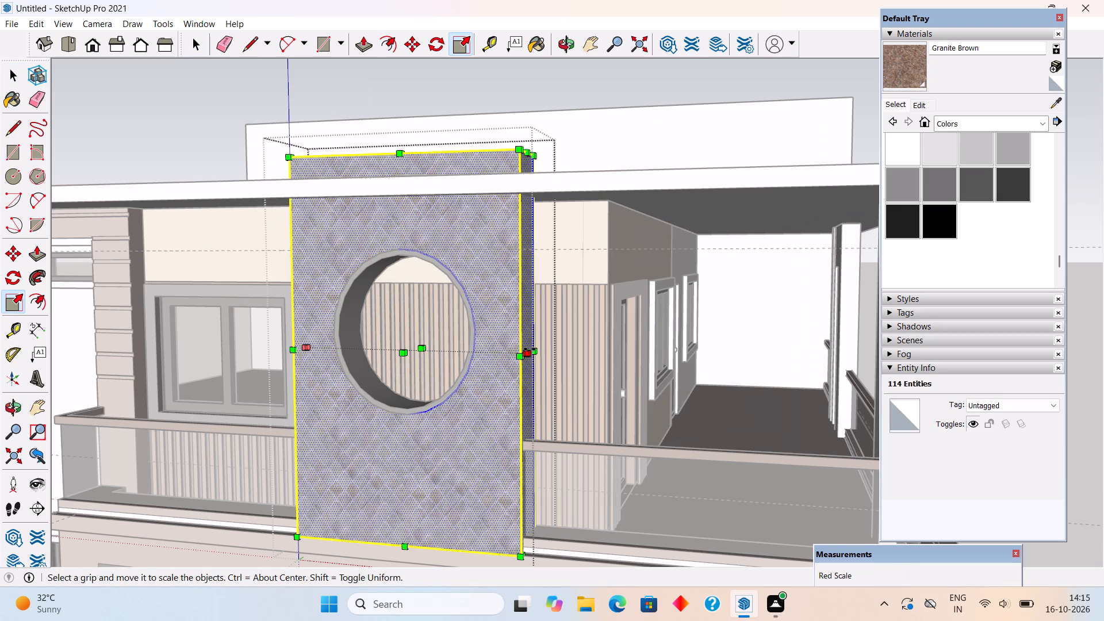
left_click(535, 348)
middle_click_drag(453, 386, 597, 365)
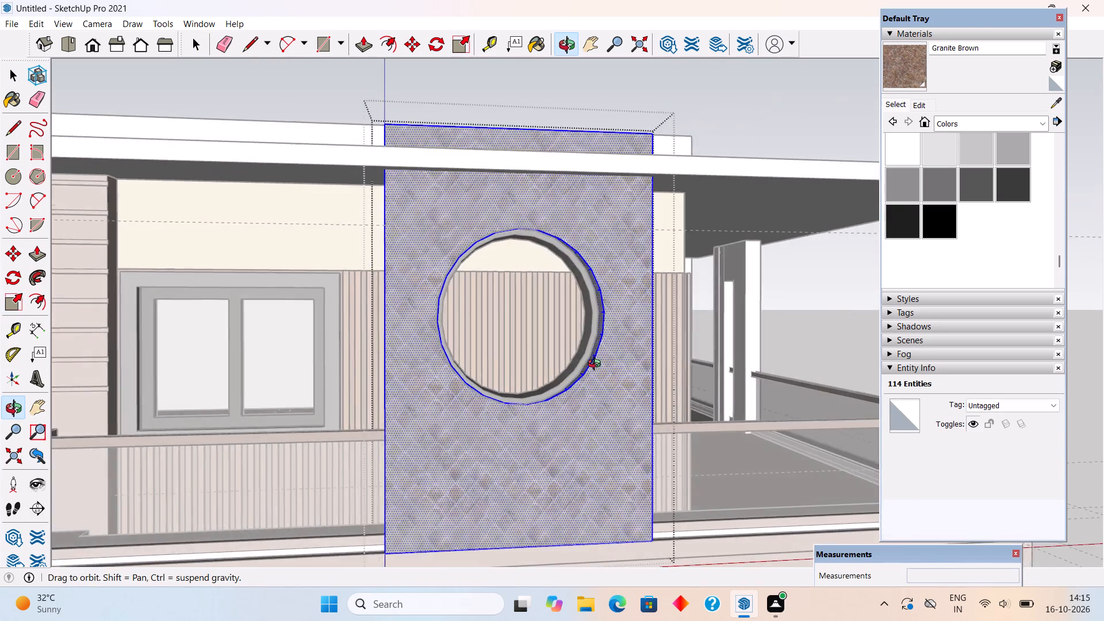
middle_click_drag(597, 365, 684, 385)
scroll(506, 378, "up", 4)
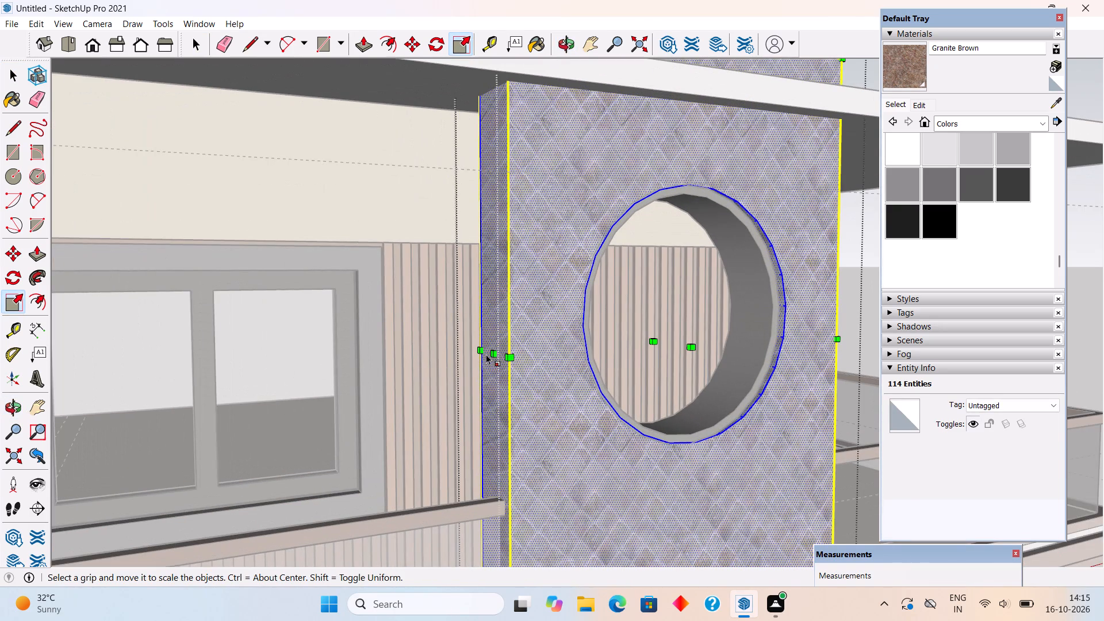
left_click(489, 351)
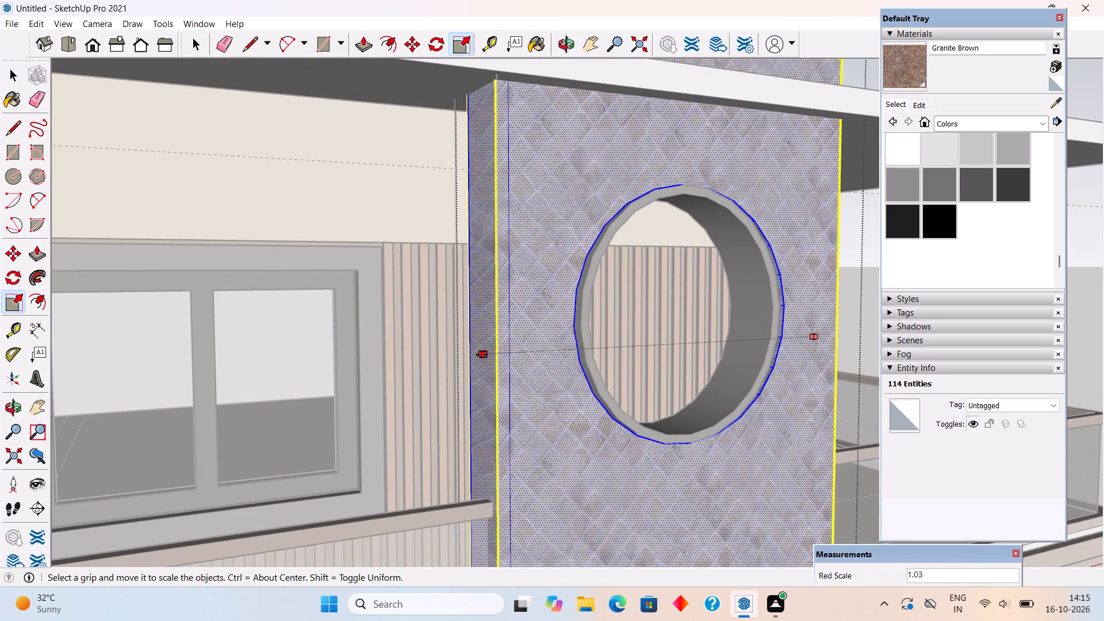
left_click(482, 355)
scroll(472, 366, "down", 2)
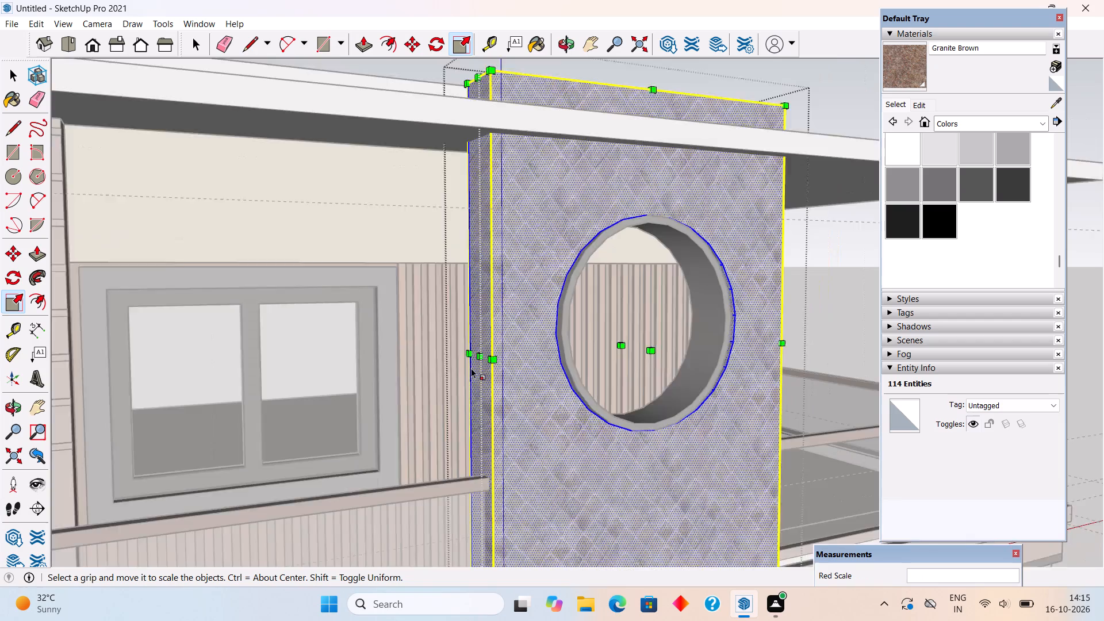
scroll(471, 368, "down", 11)
key("space")
left_click(486, 111)
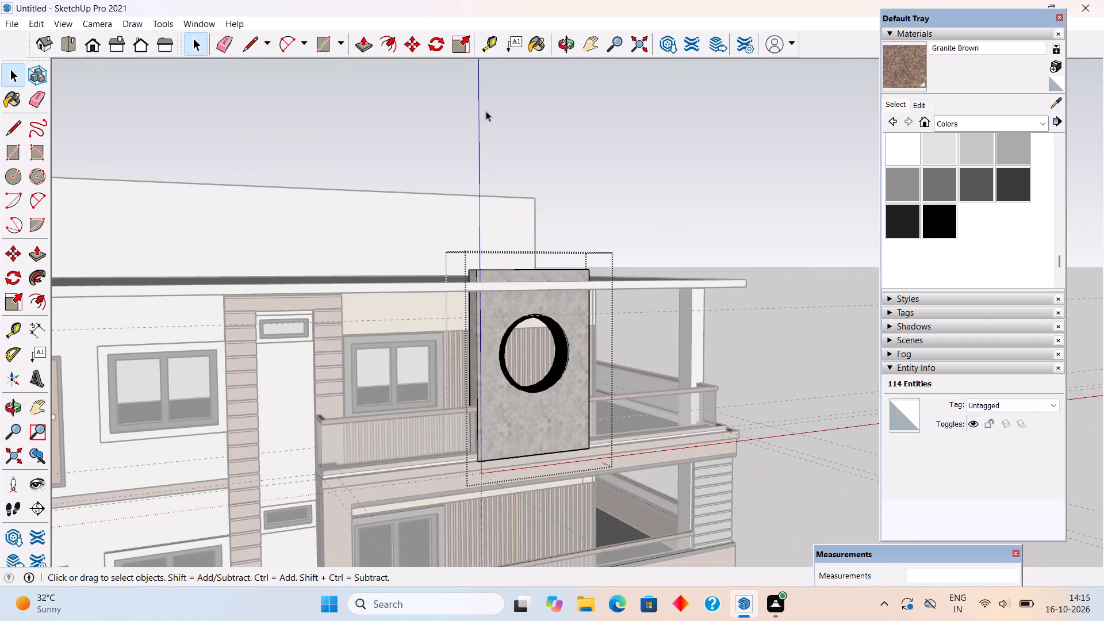
middle_click_drag(523, 440, 446, 425)
left_click(604, 147)
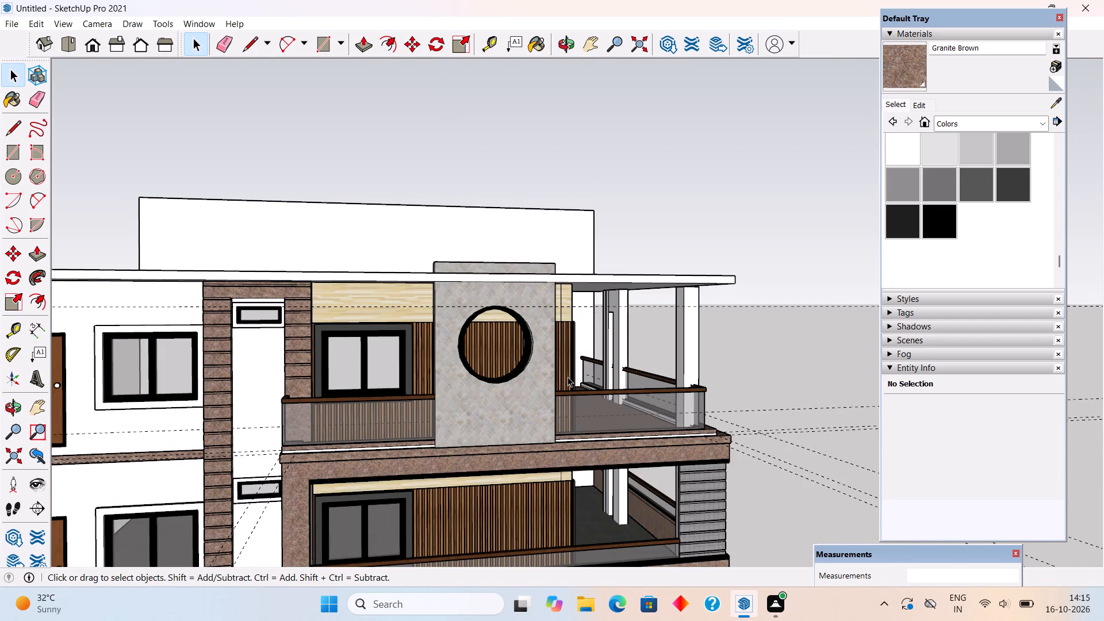
Examine the stone panel's fit against the roof slab and balcony from the front, the corner and above.
middle_click_drag(424, 419, 216, 434)
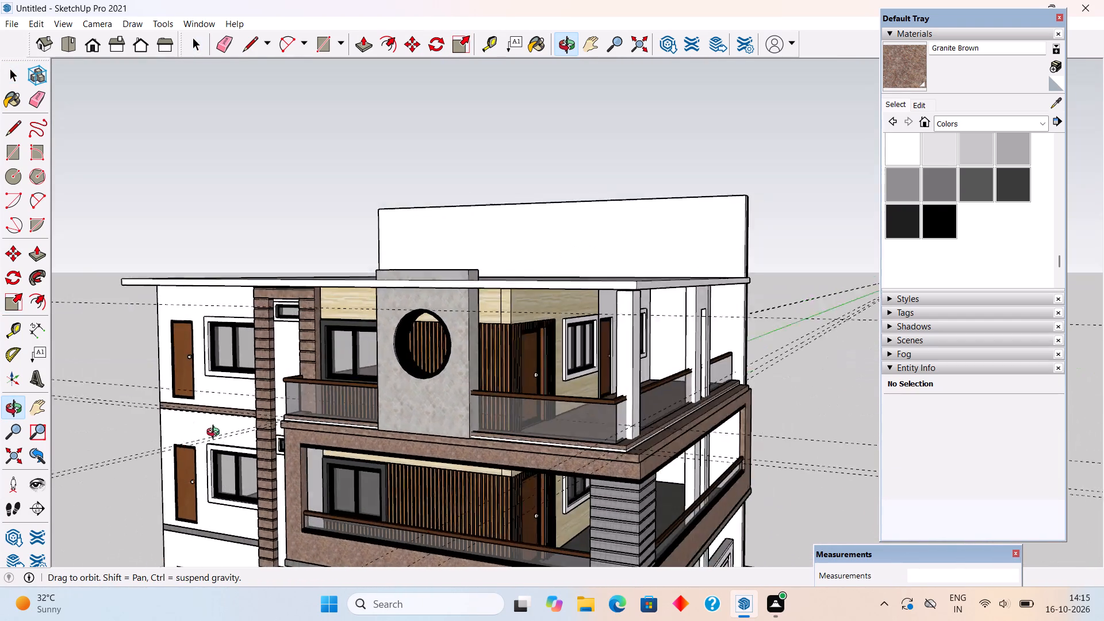
middle_click_drag(216, 434, 388, 437)
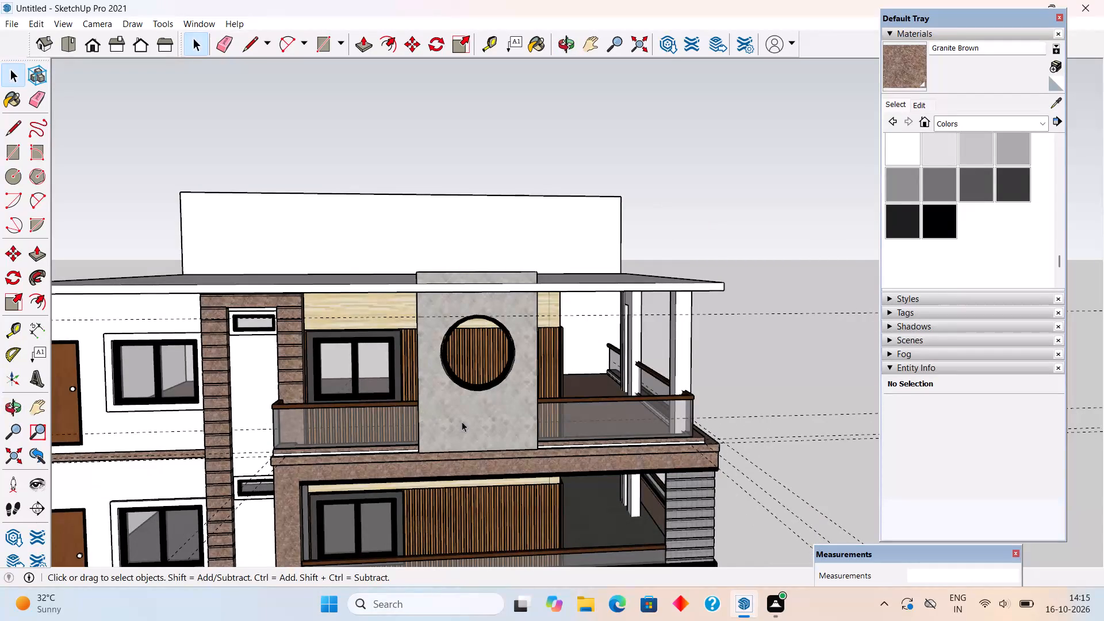
middle_click_drag(465, 424, 622, 532)
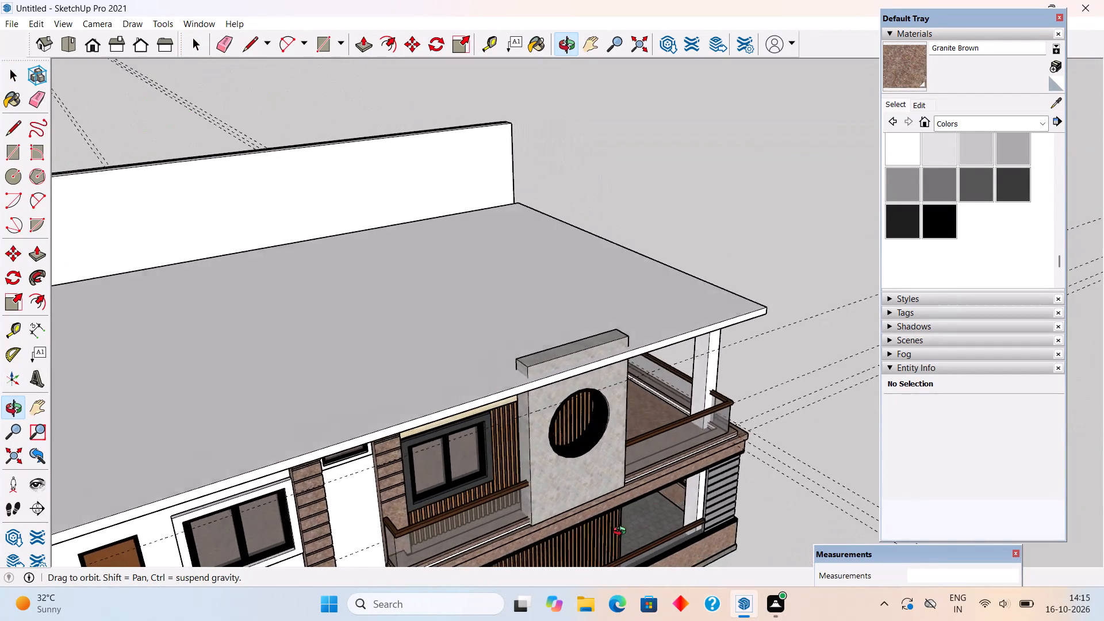
middle_click_drag(622, 532, 668, 501)
scroll(628, 452, "up", 5)
middle_click_drag(570, 435, 408, 363)
middle_click_drag(524, 392, 296, 424)
scroll(300, 416, "down", 1)
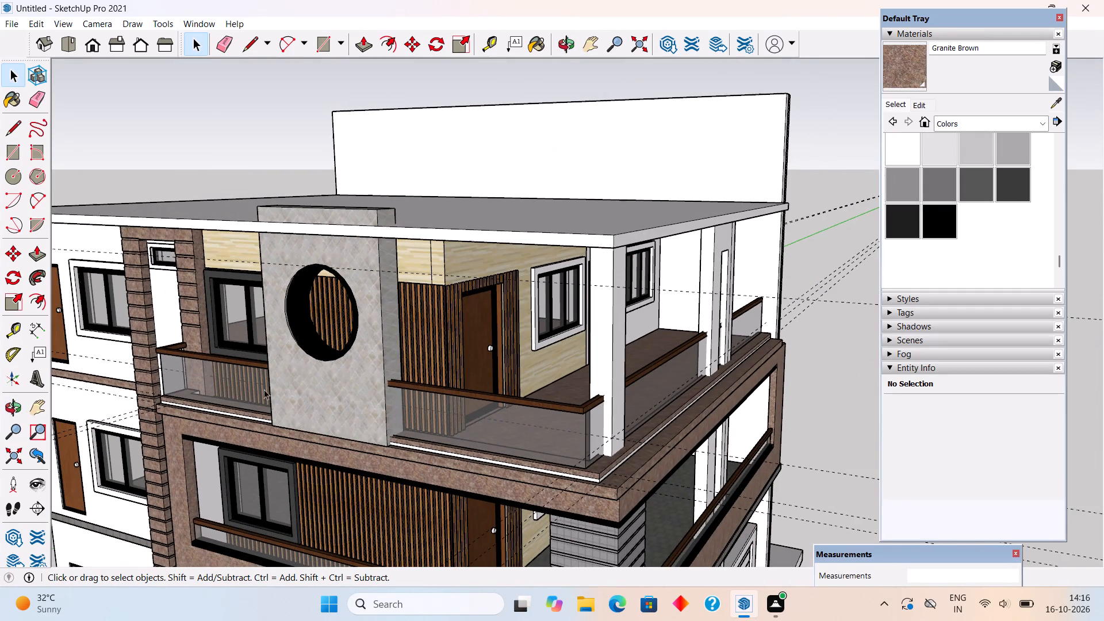
scroll(208, 364, "down", 2)
middle_click_drag(360, 356, 487, 286)
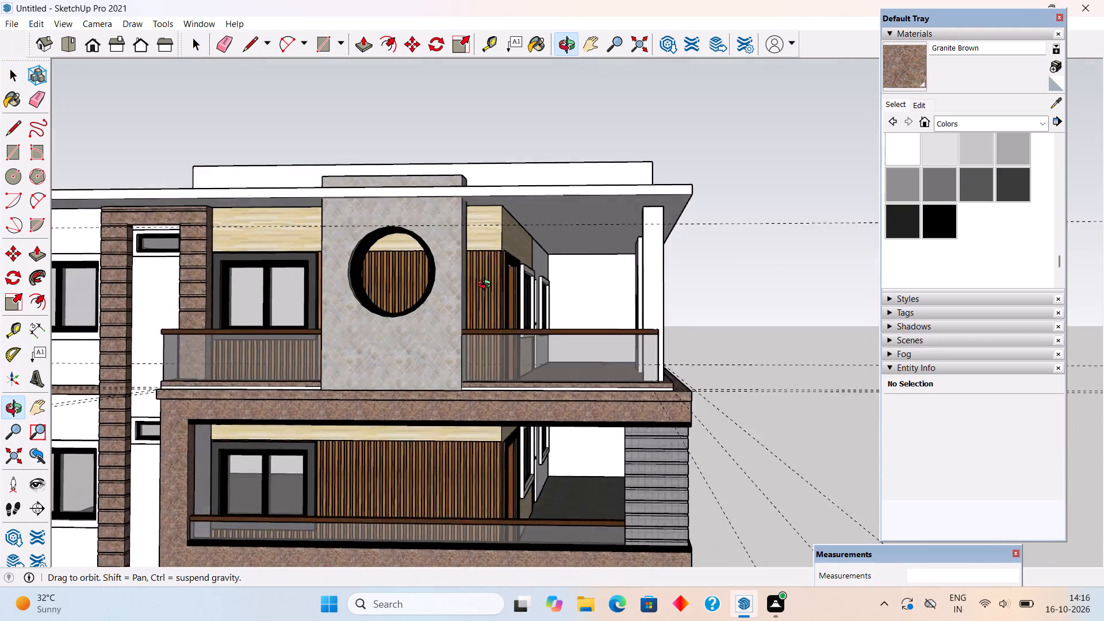
middle_click_drag(487, 286, 491, 325)
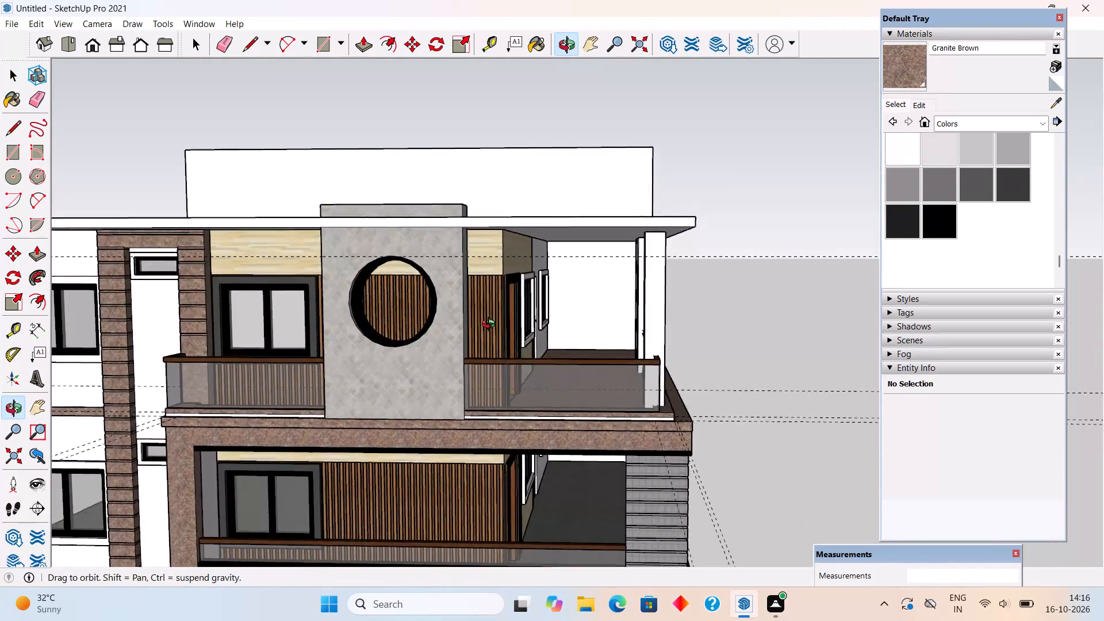
middle_click_drag(491, 325, 510, 305)
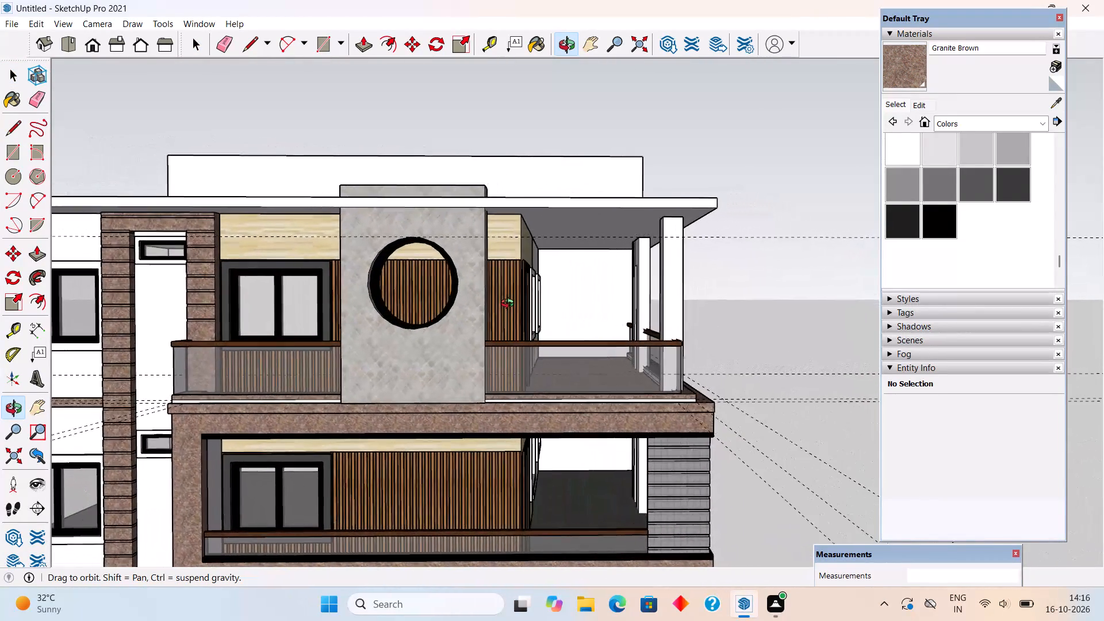
middle_click_drag(510, 305, 509, 305)
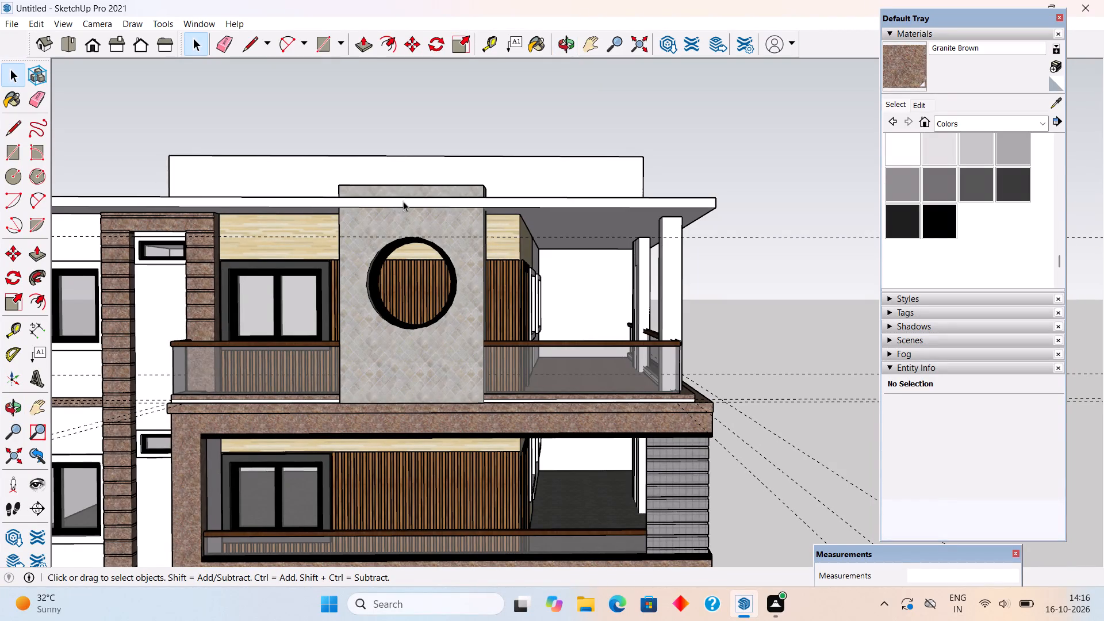
scroll(404, 201, "down", 1)
middle_click_drag(411, 203, 504, 246)
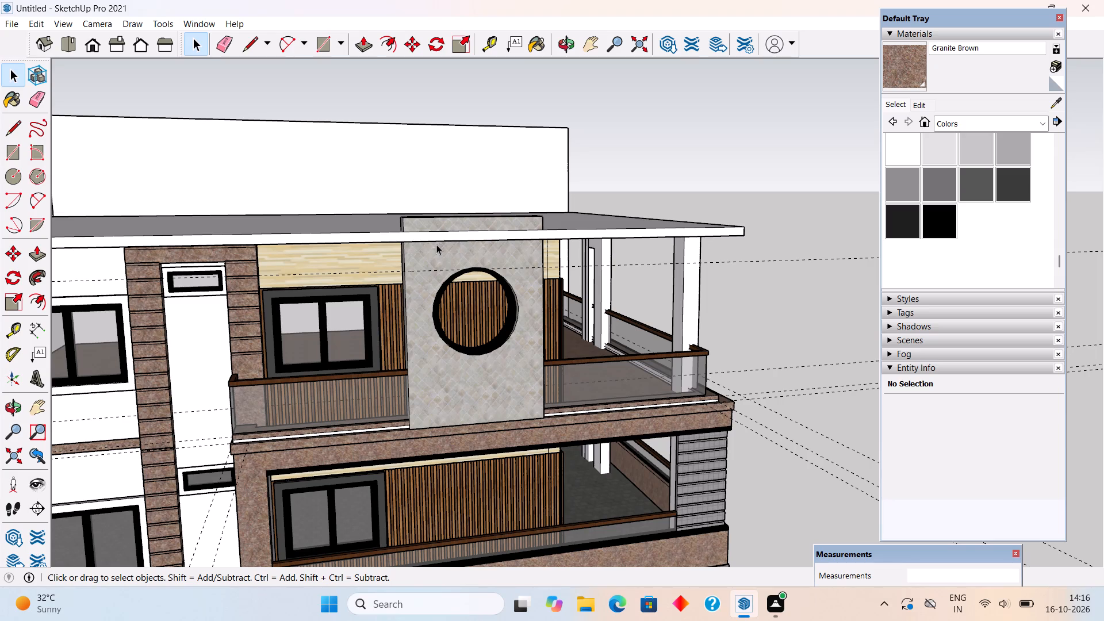
middle_click_drag(536, 265, 189, 332)
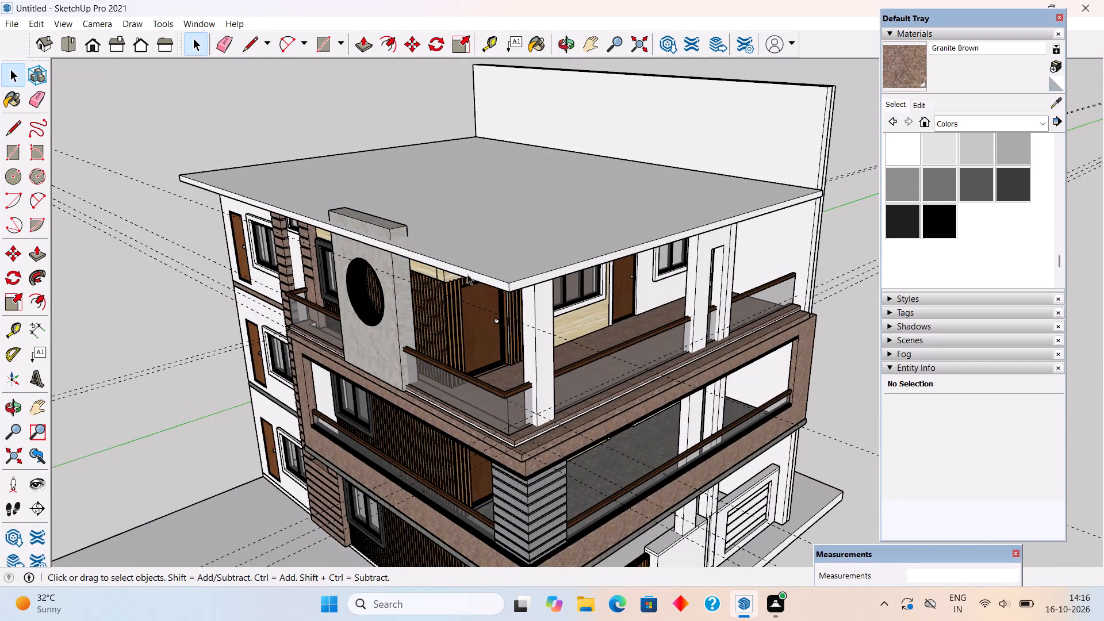
Move the roof slab group straight up 6" from its lower front corner.
left_click(476, 258)
scroll(484, 285, "up", 6)
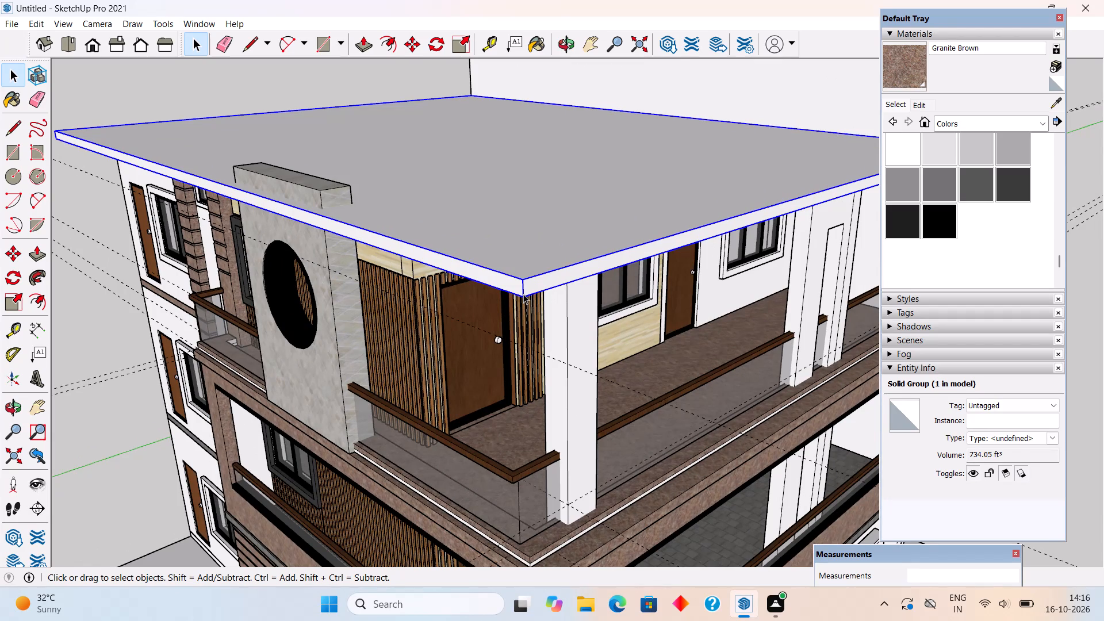
key("m")
left_click(523, 294)
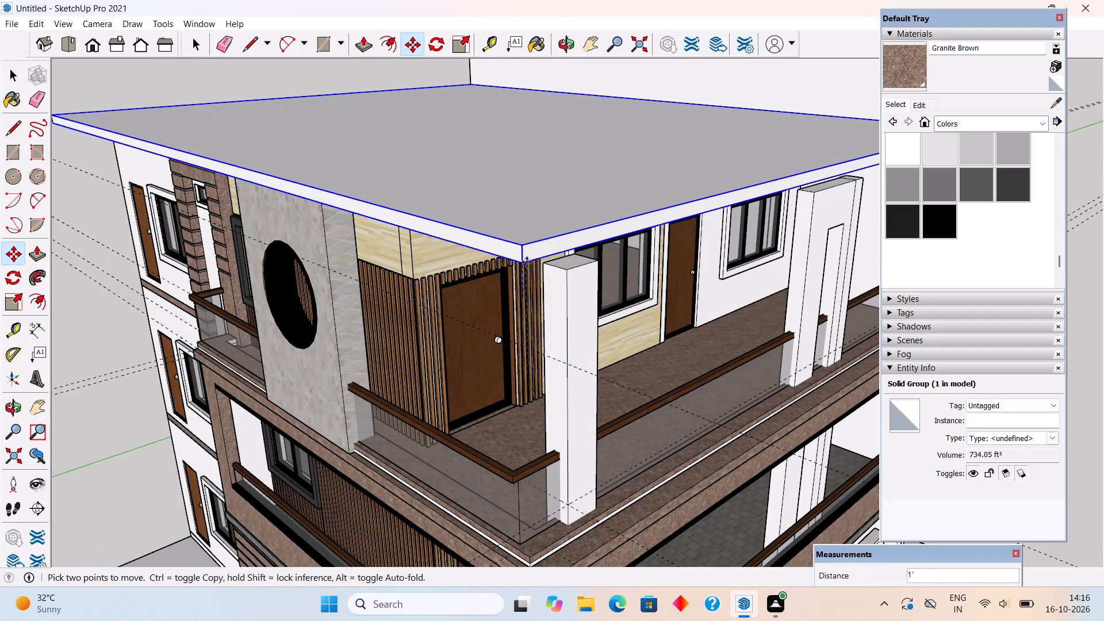
type("6\"")
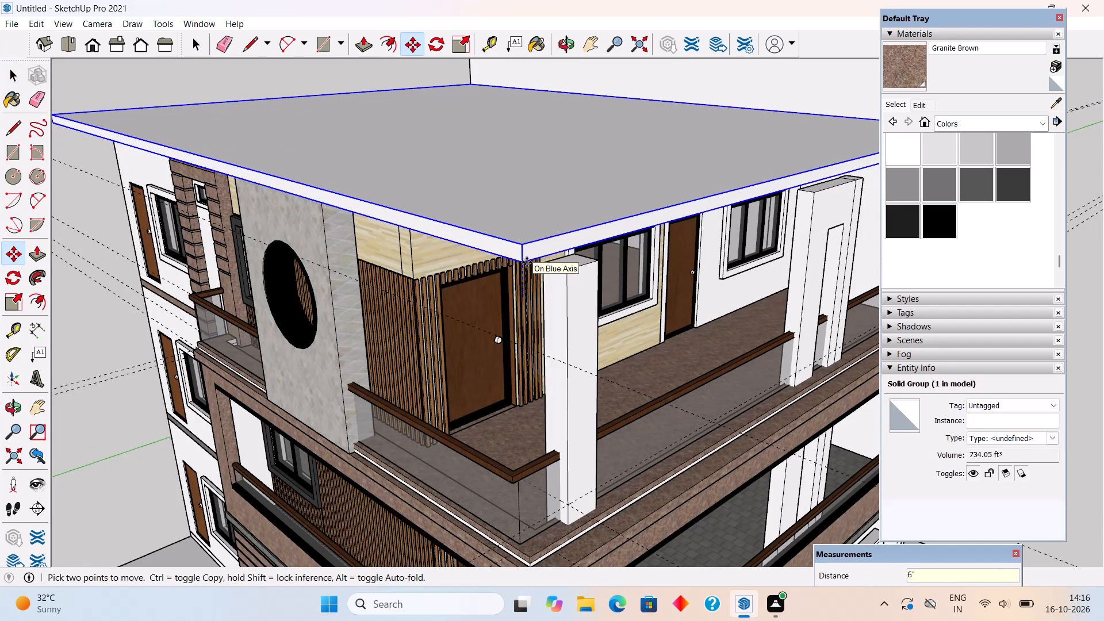
key("Return")
key("space")
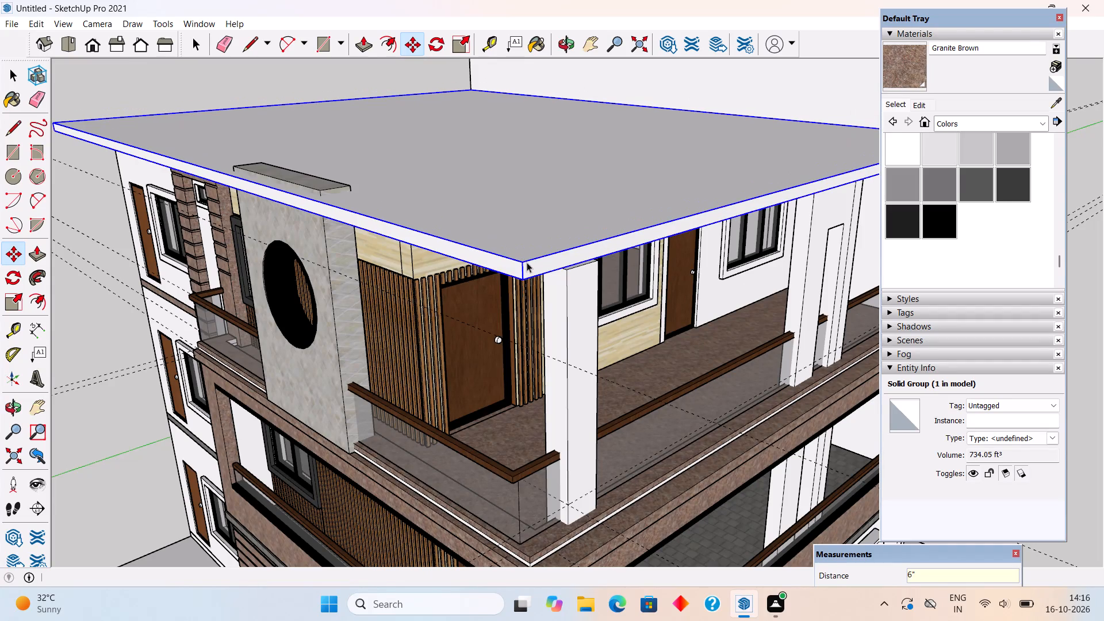
Hide the roof slab group.
right_click(527, 271)
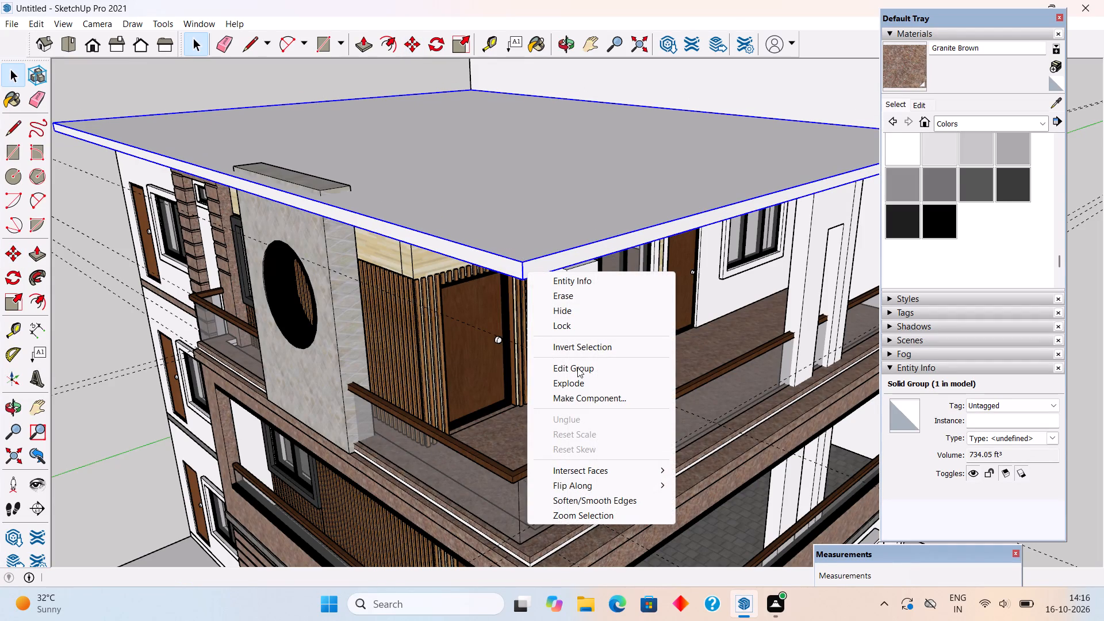
left_click(574, 312)
Extend the top face of the top floor's front wall upward 6", behind the stone panel.
middle_click_drag(479, 232, 566, 351)
scroll(352, 325, "up", 2)
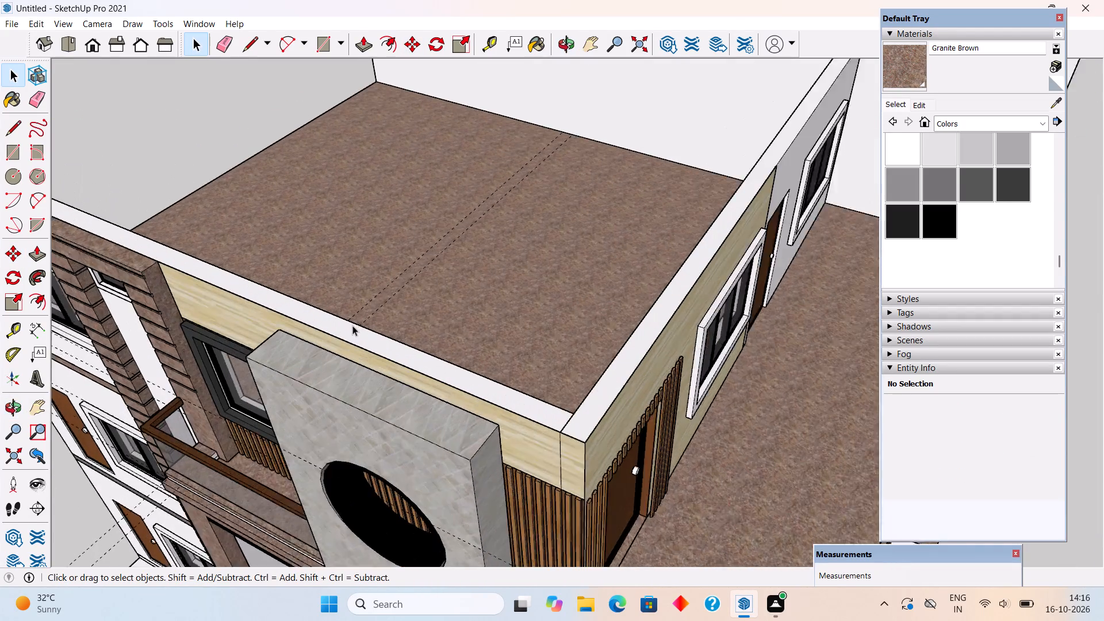
scroll(352, 325, "up", 3)
triple_click(363, 346)
key("p")
left_click(363, 346)
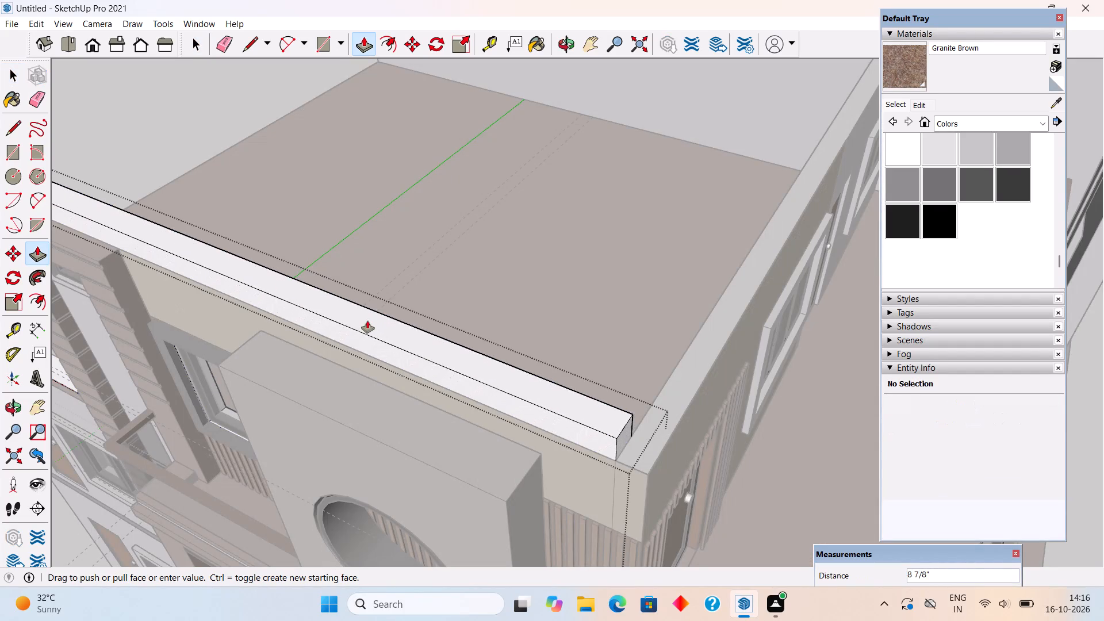
type("6\"")
key("Return")
key("space")
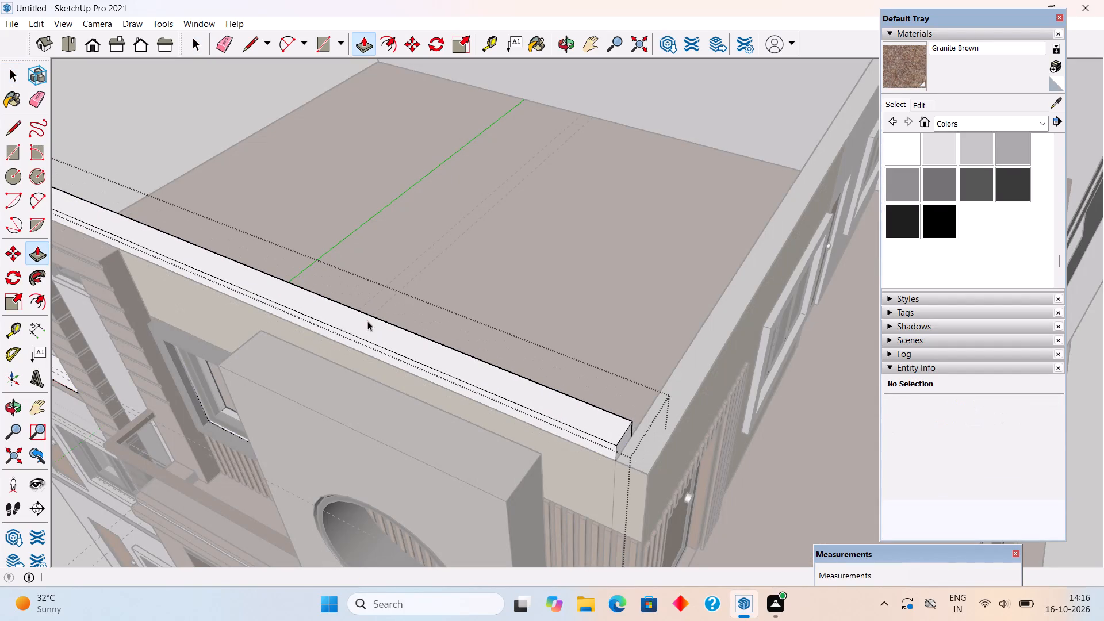
Extend the top face of the side wall facing the open terrace upward 6", and leave the group.
double_click(700, 369)
left_click(700, 369)
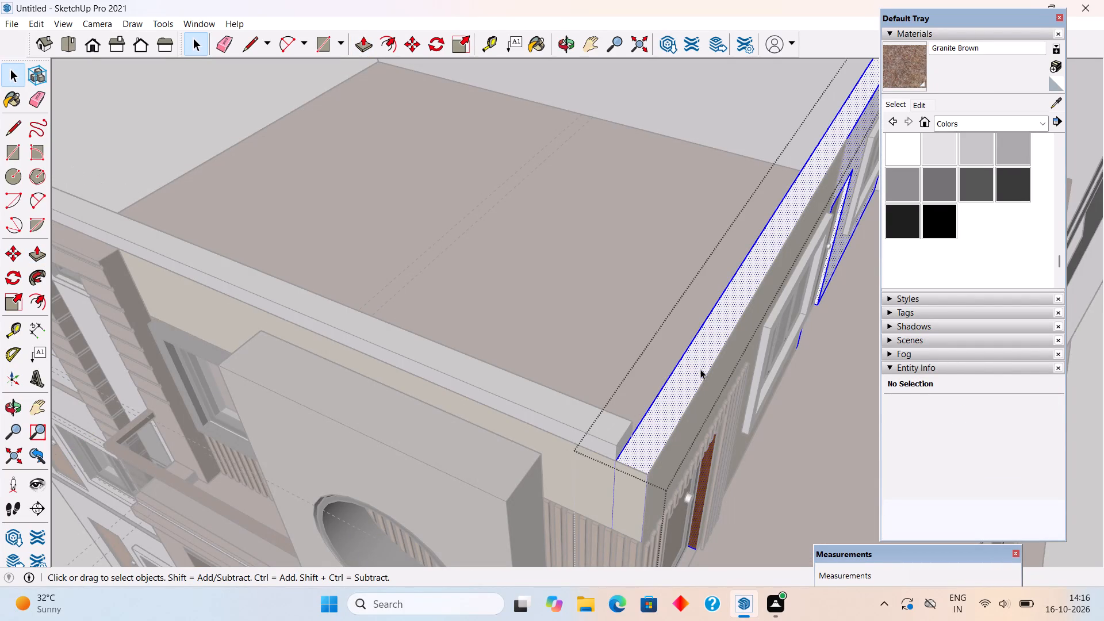
key("p")
left_click(700, 369)
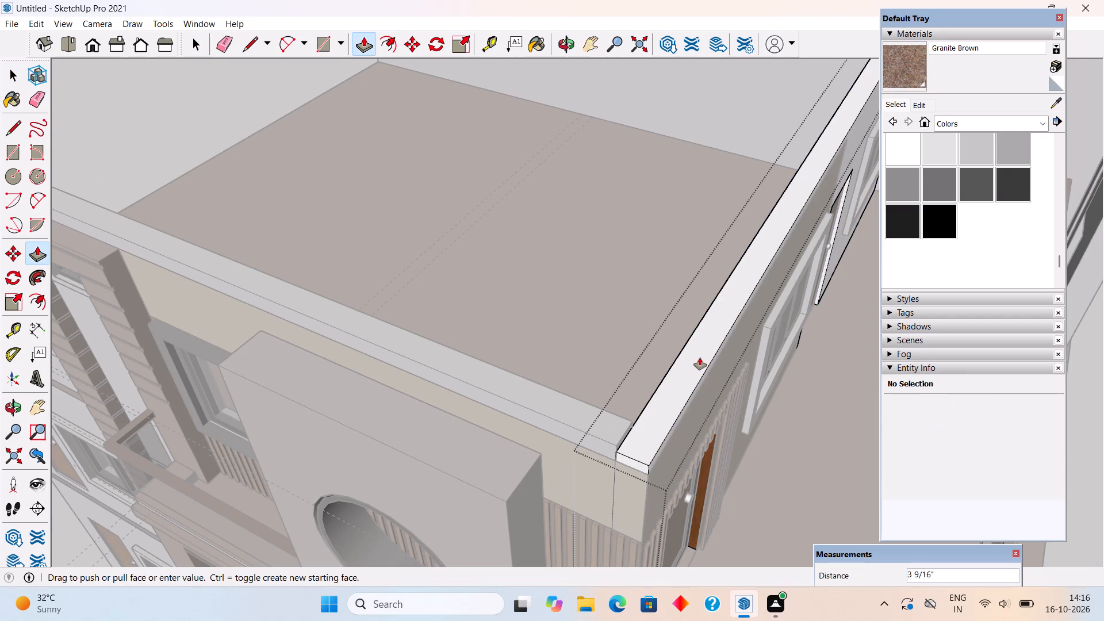
type("6\"")
key("Return")
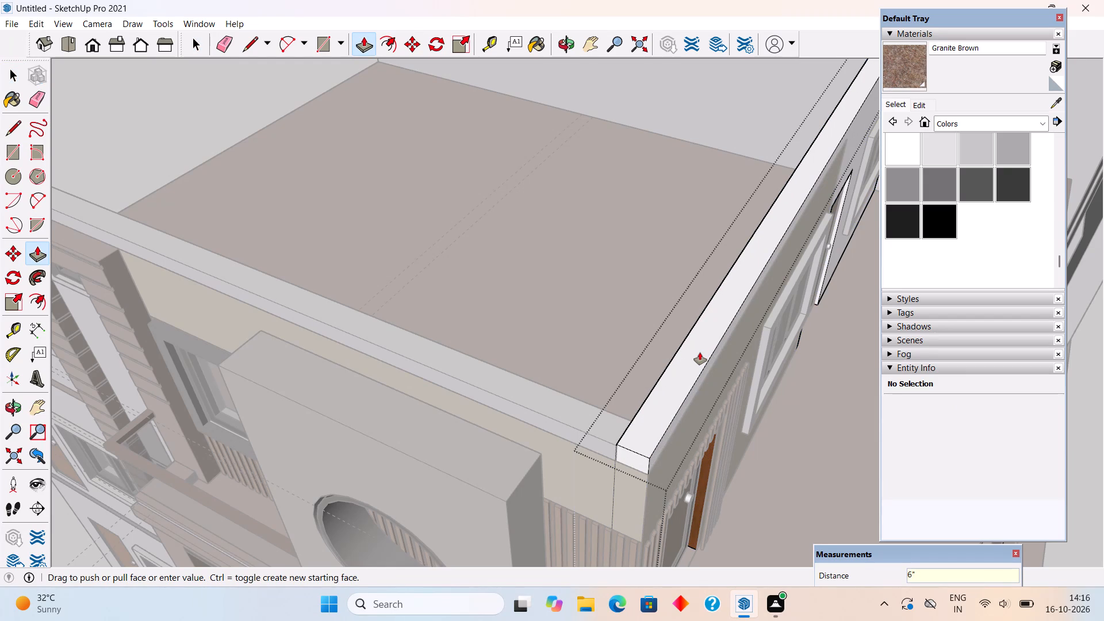
key("space")
scroll(557, 278, "down", 11)
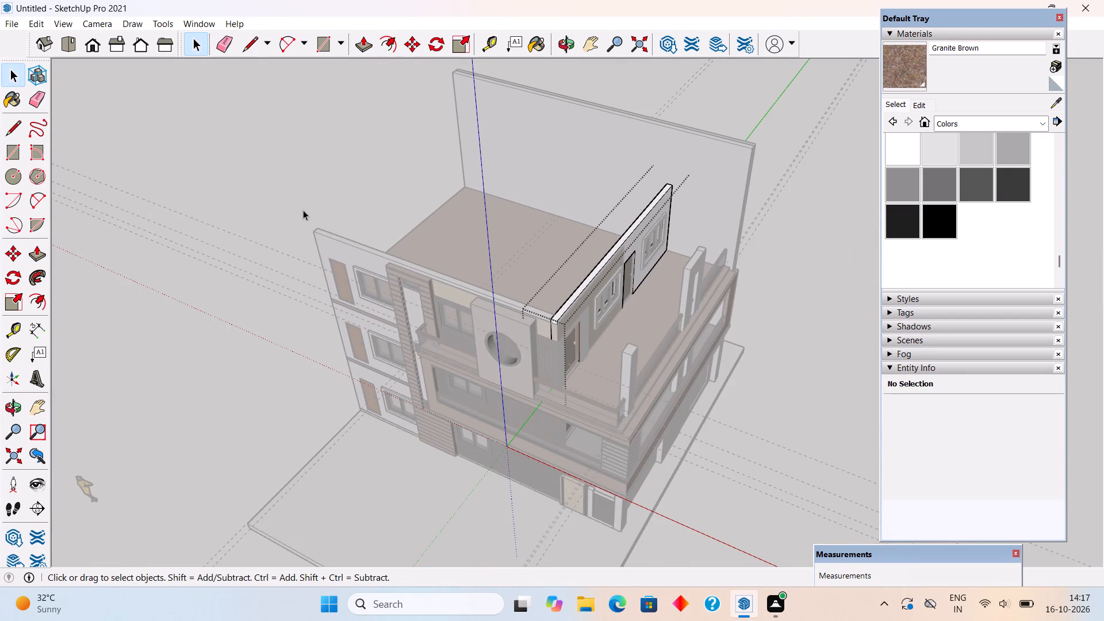
left_click(310, 174)
Extend the top face of the column at the terrace's front corner upward 6", and leave the group.
scroll(620, 316, "up", 7)
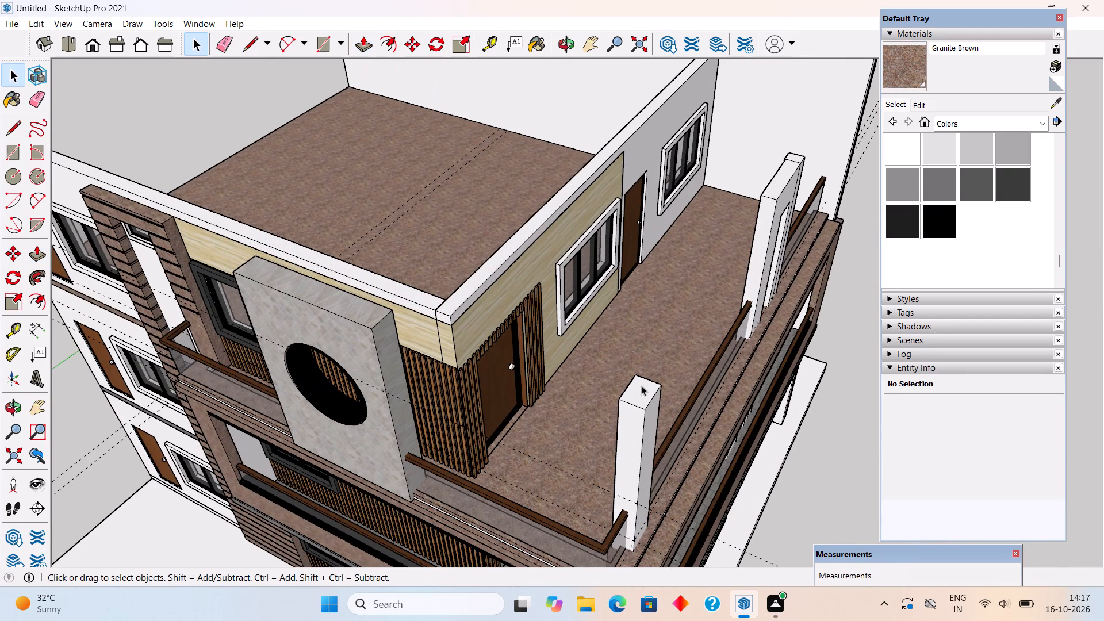
triple_click(641, 394)
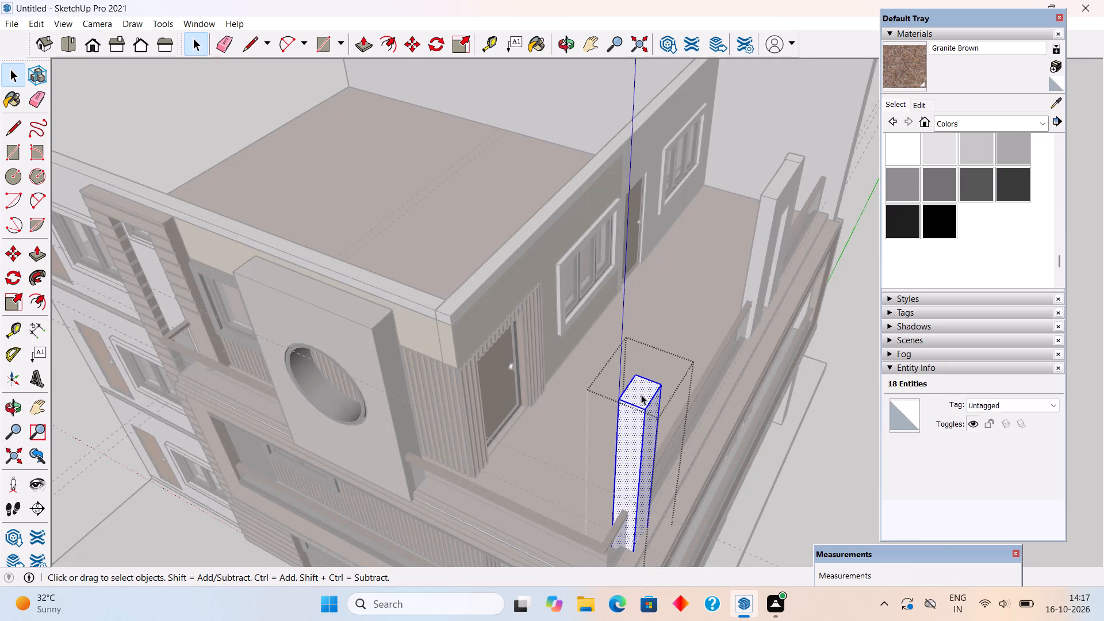
key("p")
left_click(641, 394)
type("6\"")
key("Return")
key("space")
scroll(647, 370, "down", 10)
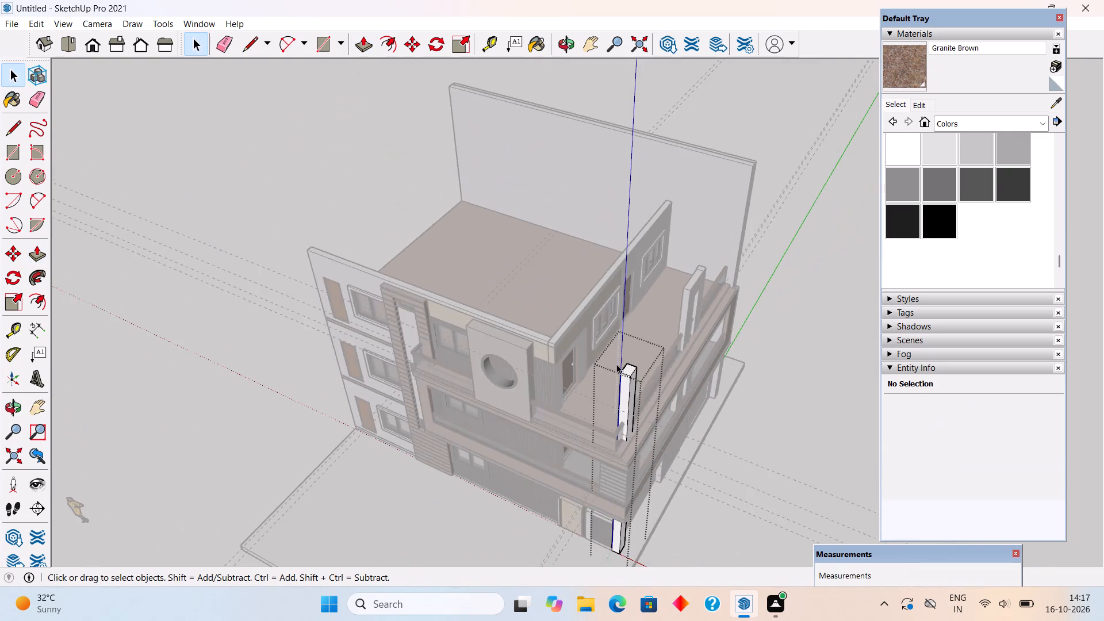
scroll(616, 364, "down", 3)
scroll(763, 283, "up", 5)
scroll(655, 288, "up", 5)
left_click(634, 348)
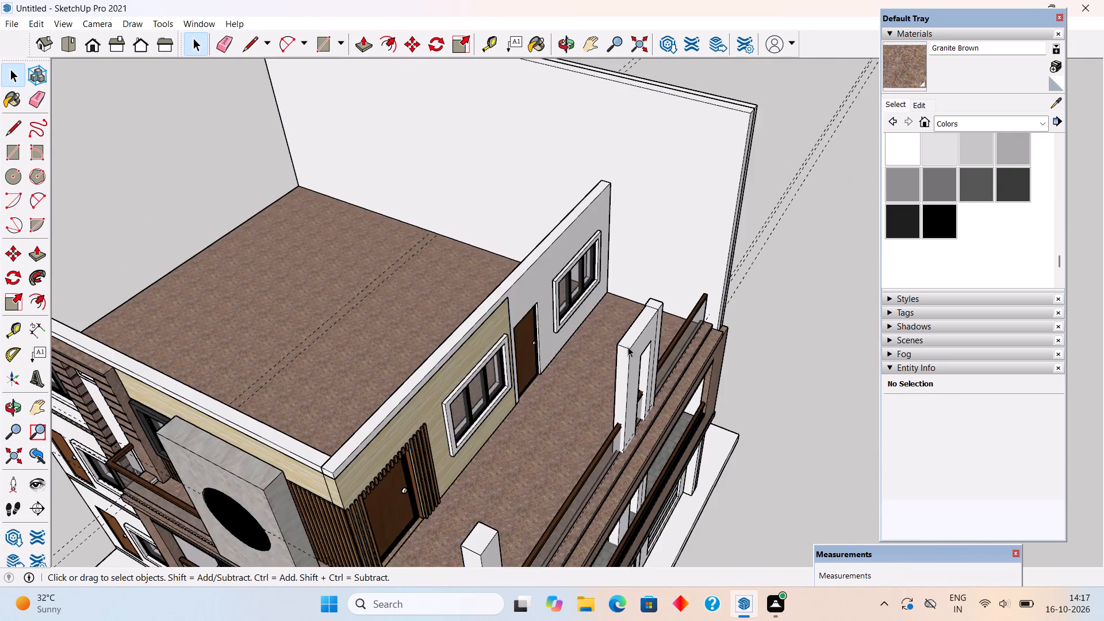
Extend the top face of the wall piece with the tall opening on the terrace's outer edge upward 6".
double_click(628, 347)
scroll(635, 323, "up", 6)
left_click(636, 323)
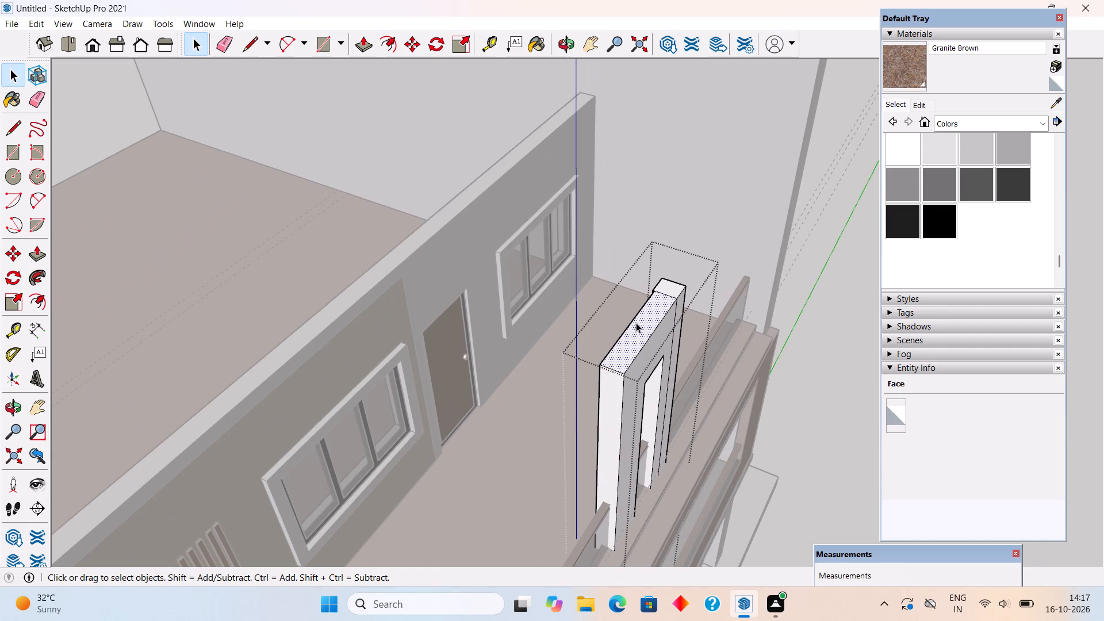
key("p")
left_click(636, 323)
type("6\"")
key("Return")
key("space")
Raise the top of the narrow pier beside that wall piece flush with the wall's top, and leave the group.
middle_click_drag(685, 319, 546, 351)
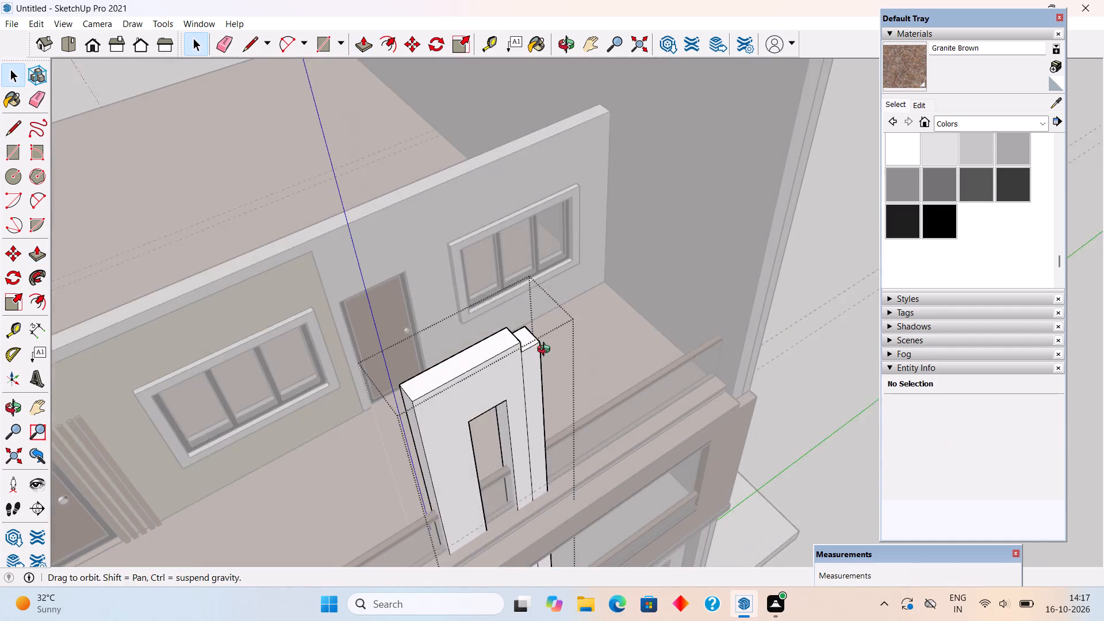
middle_click_drag(546, 351, 542, 350)
scroll(526, 338, "up", 6)
double_click(524, 339)
key("p")
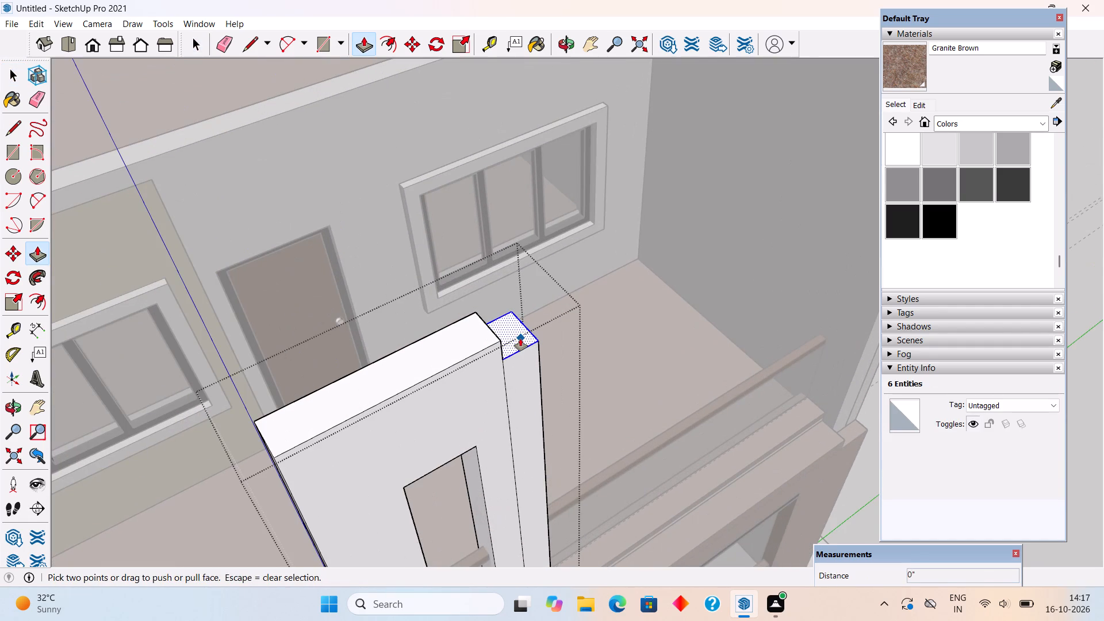
left_click(520, 339)
left_click(474, 330)
key("space")
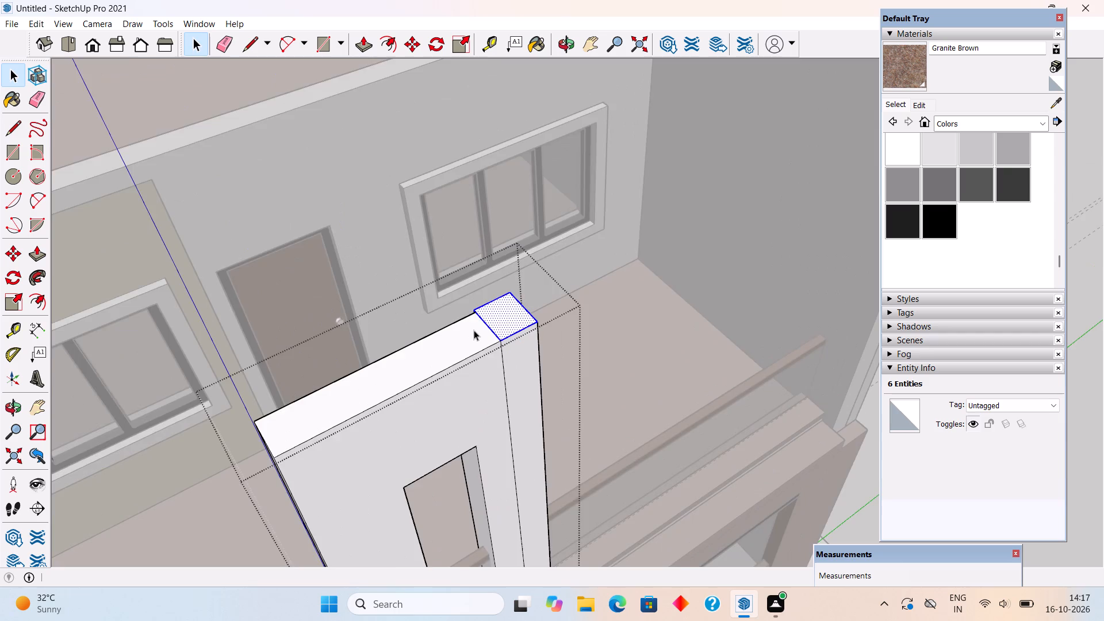
scroll(474, 330, "down", 17)
left_click(677, 296)
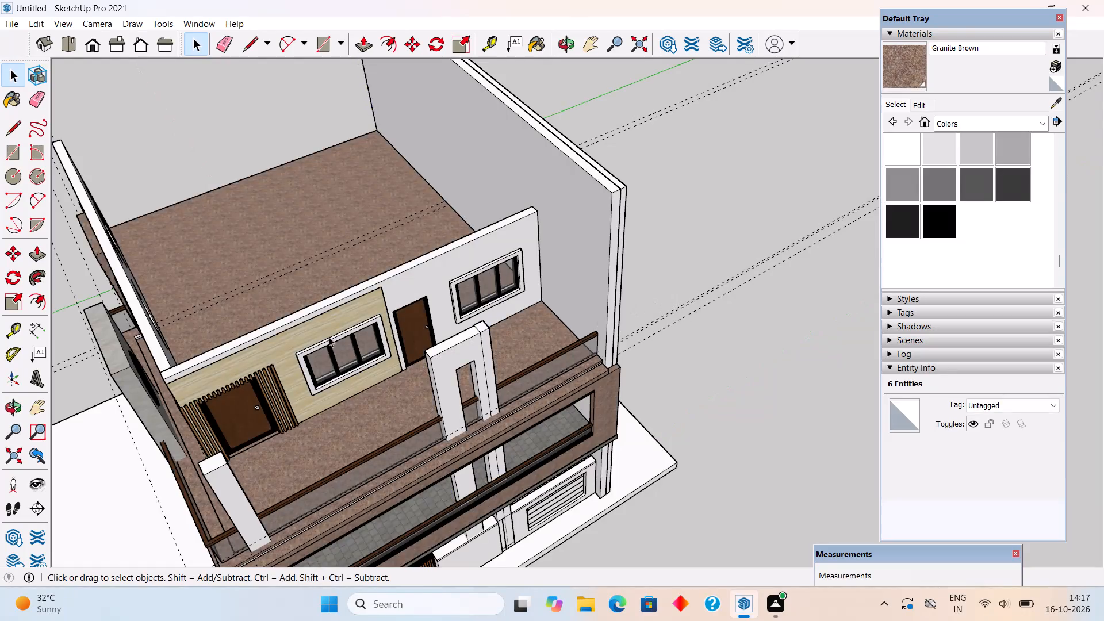
Extend the thin top face of the wood cladding on the top floor's front wall upward 6".
middle_click_drag(329, 328, 582, 220)
scroll(371, 365, "up", 5)
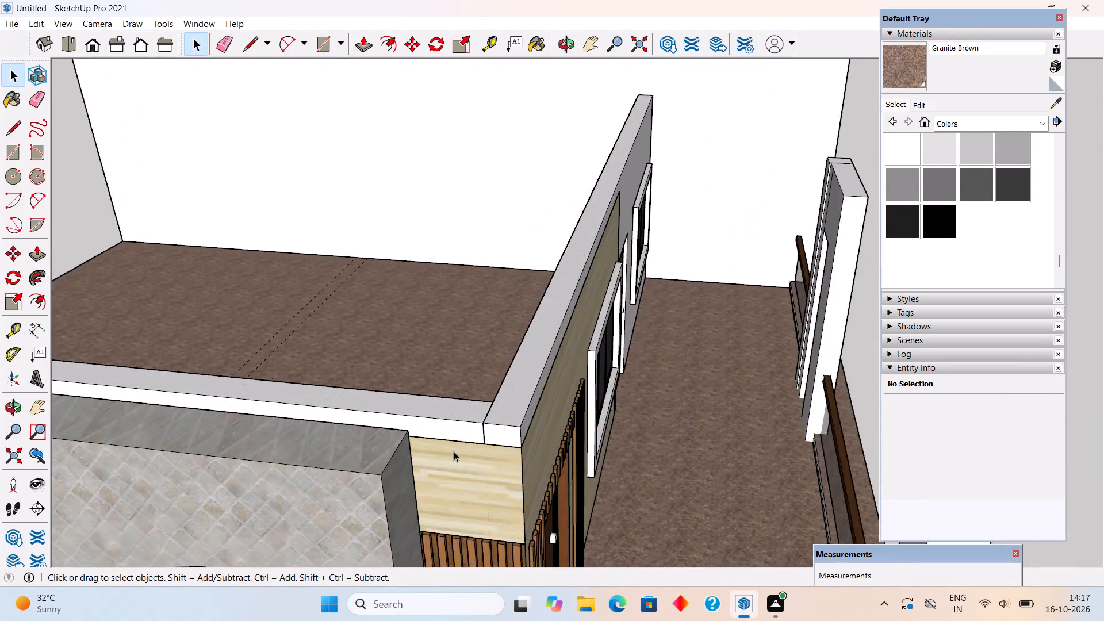
scroll(454, 451, "up", 4)
middle_click_drag(505, 443, 382, 540)
scroll(349, 465, "up", 3)
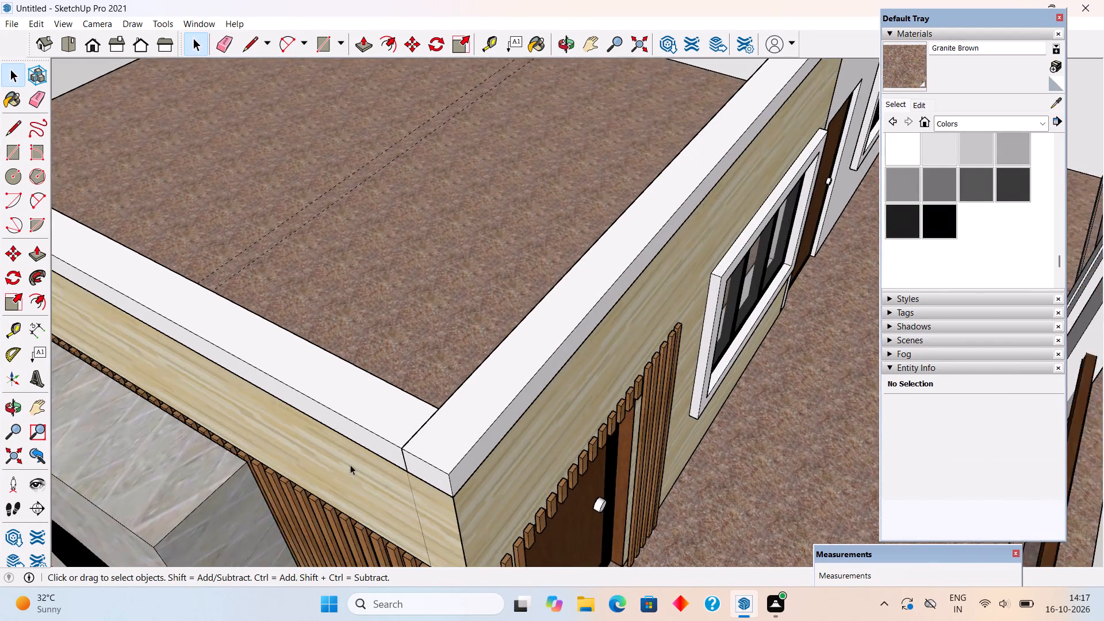
scroll(350, 465, "up", 9)
triple_click(386, 461)
scroll(392, 455, "up", 13)
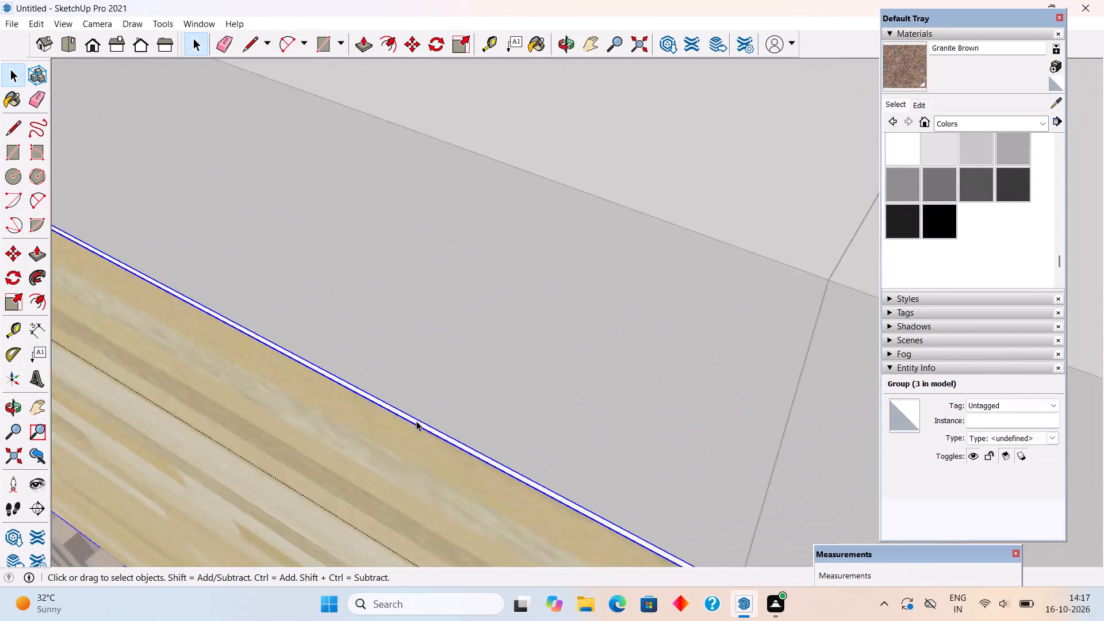
scroll(416, 421, "up", 9)
key("p")
left_click(416, 421)
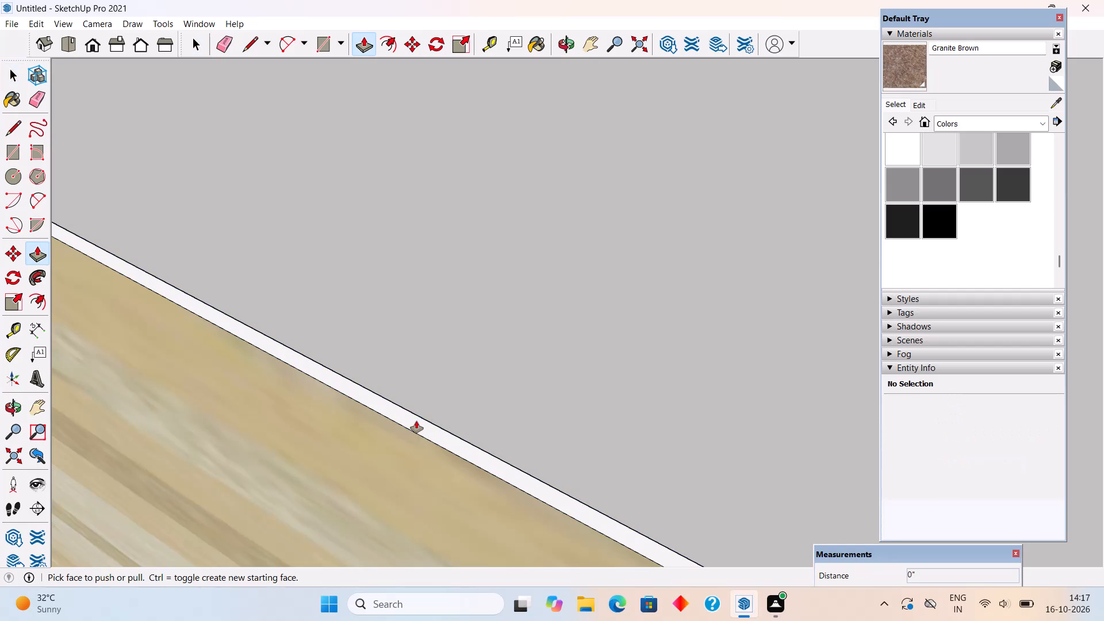
key("space")
triple_click(412, 461)
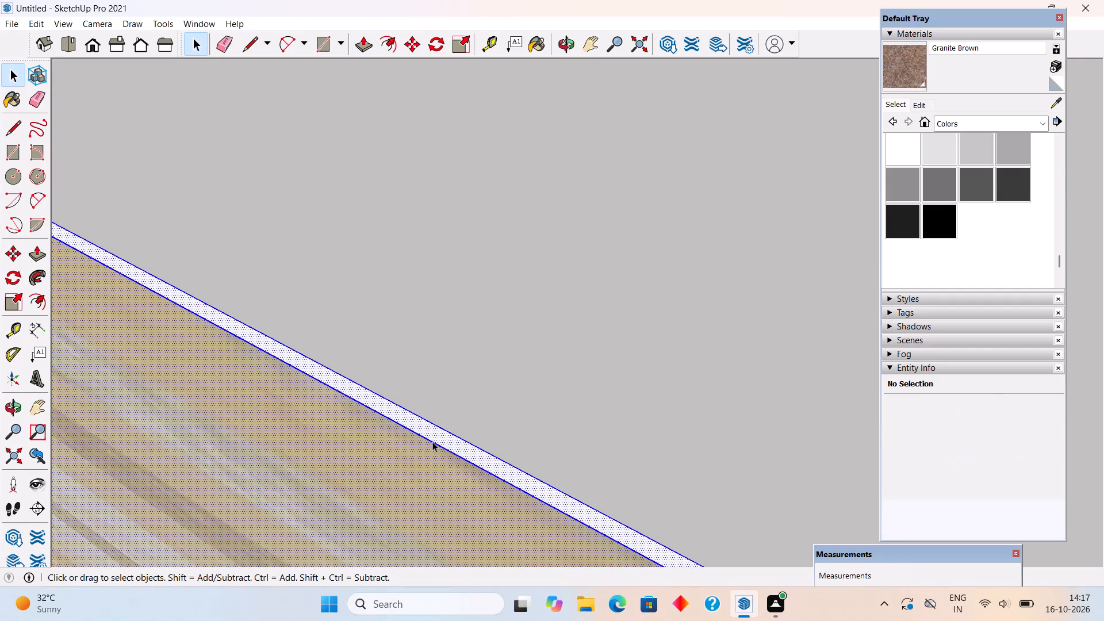
key("p")
left_click(441, 438)
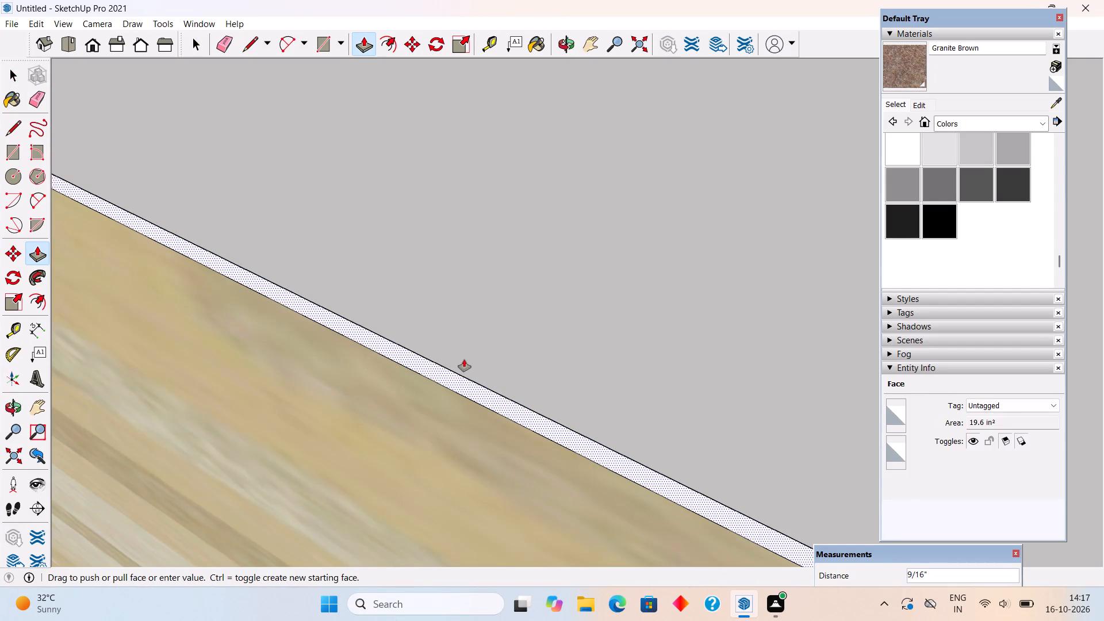
type("6\"")
key("Return")
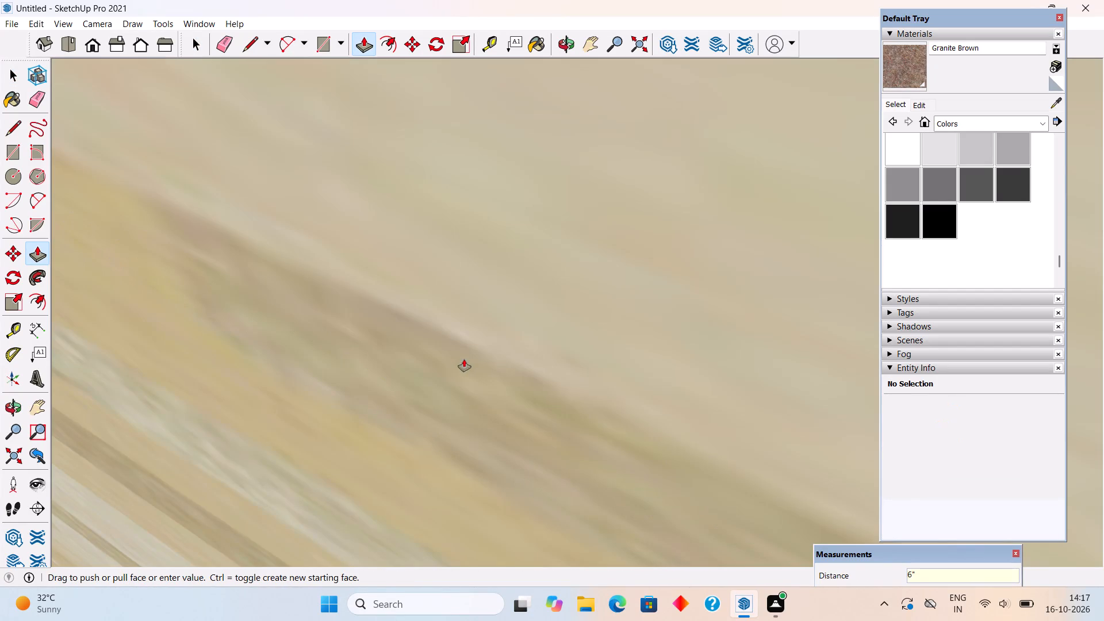
key("space")
Extend the thin top face of the wood cladding above the terrace door and window upward 6", and leave the group.
scroll(464, 359, "down", 20)
scroll(464, 359, "down", 11)
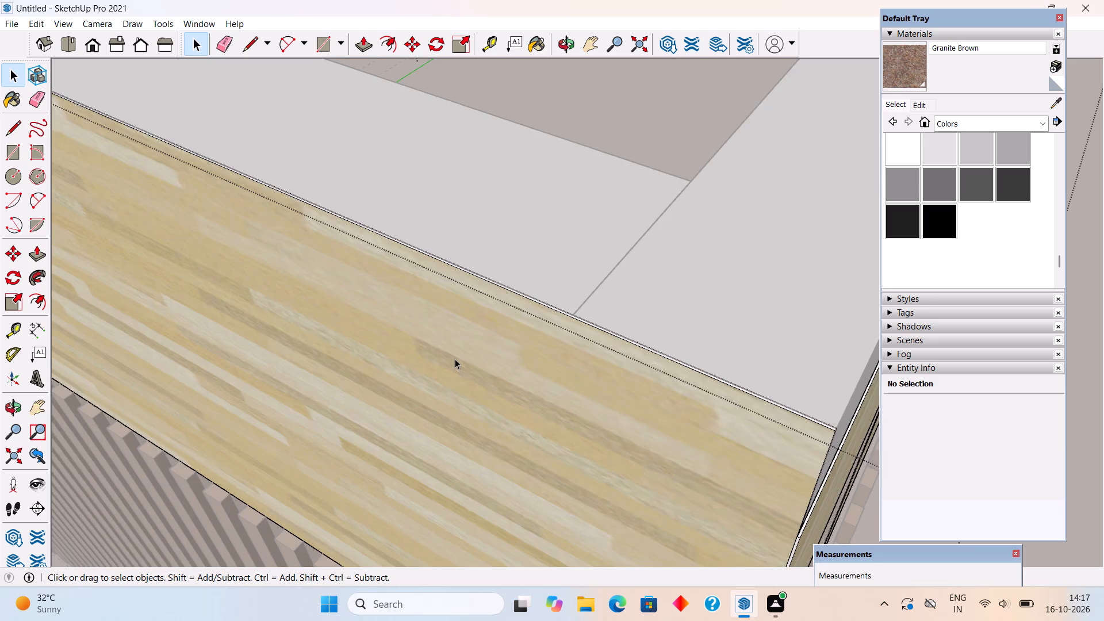
scroll(455, 359, "down", 16)
middle_click_drag(488, 411, 289, 438)
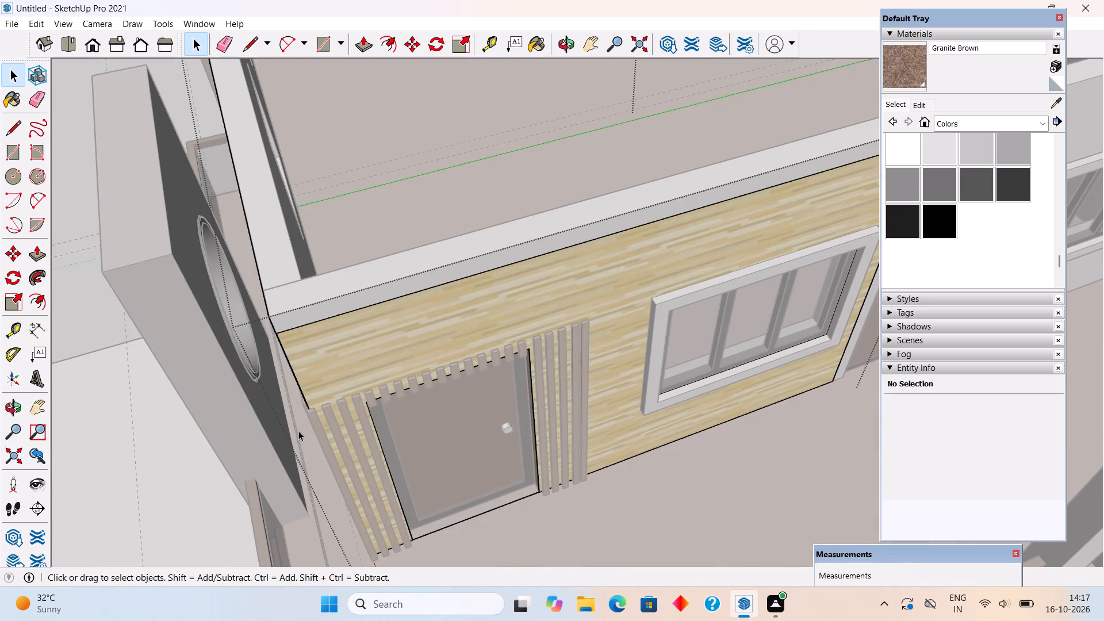
triple_click(539, 306)
scroll(532, 302, "up", 7)
scroll(513, 201, "up", 5)
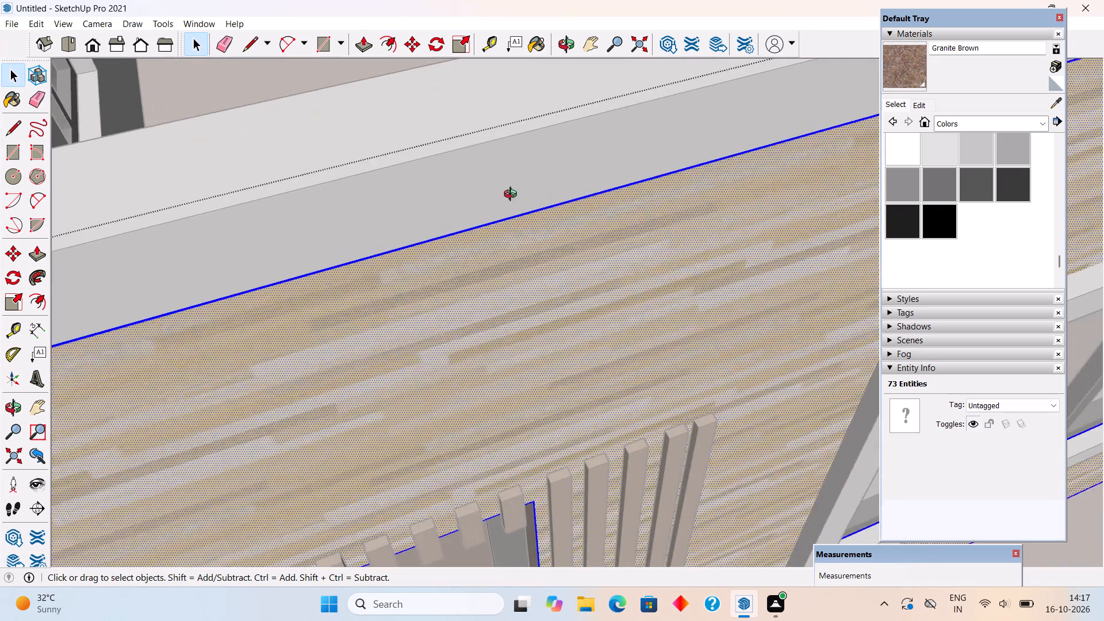
scroll(513, 195, "up", 1)
middle_click_drag(513, 195, 524, 263)
scroll(539, 305, "up", 20)
scroll(539, 305, "up", 3)
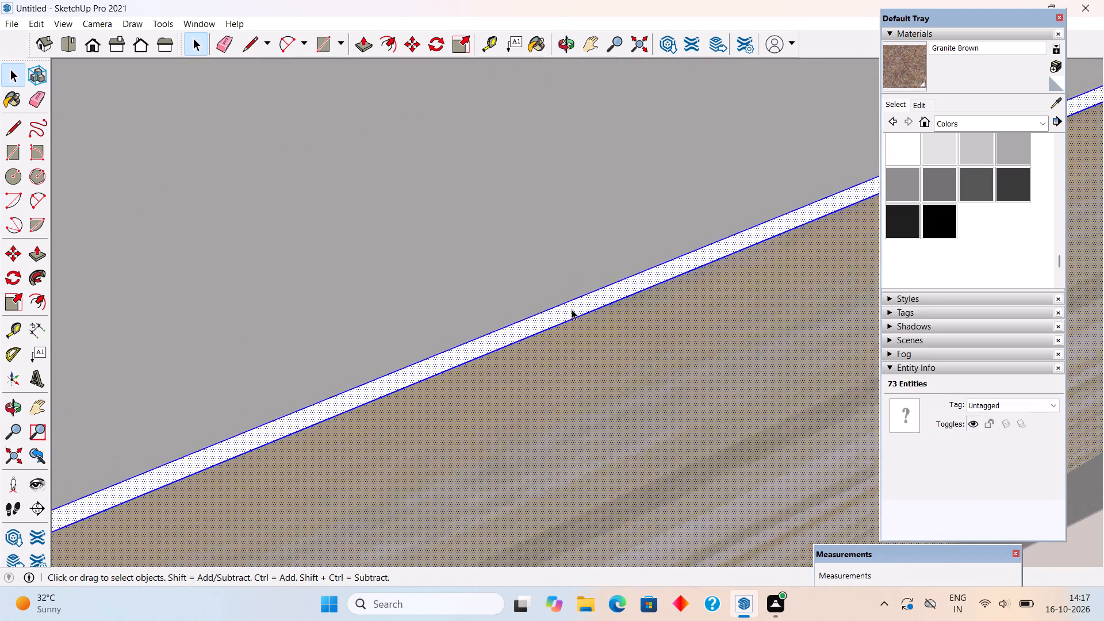
scroll(572, 309, "up", 2)
key("p")
left_click(573, 306)
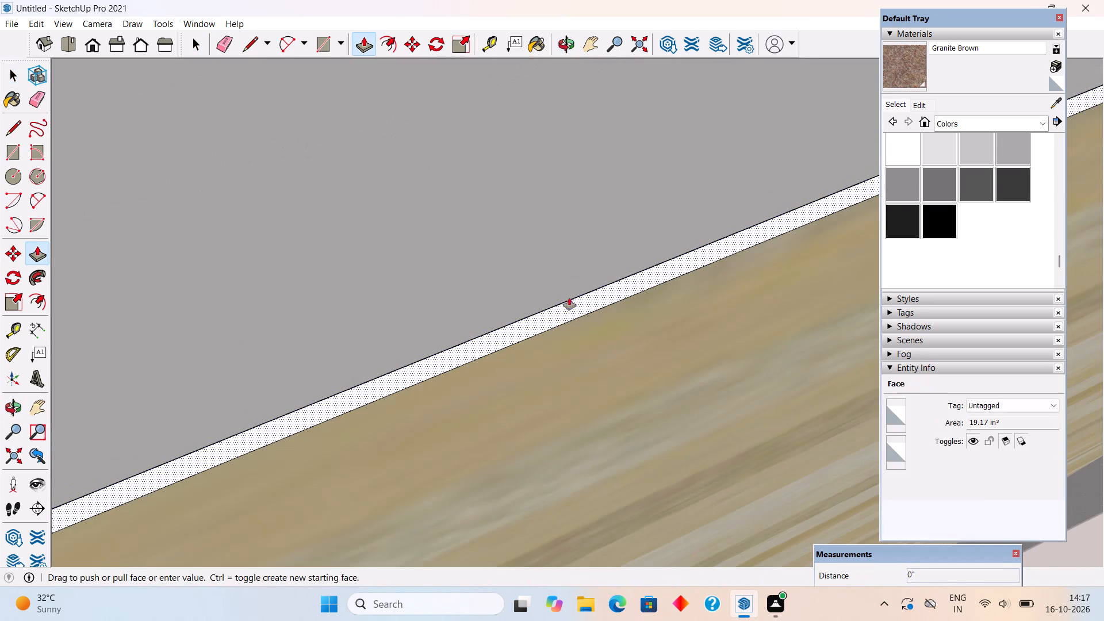
type("6\"")
key("Return")
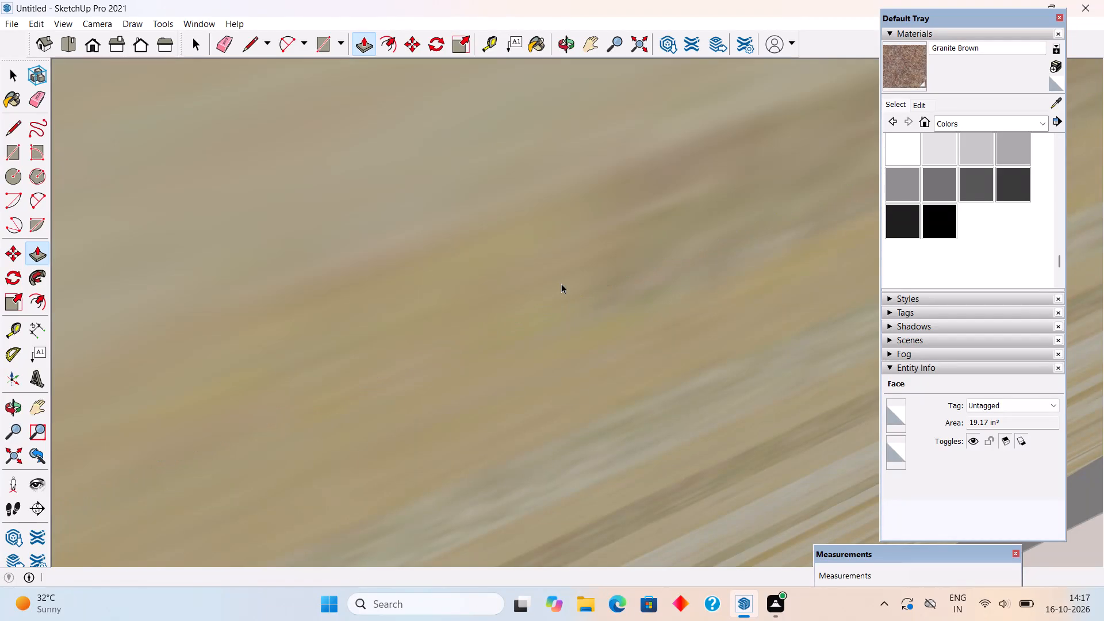
key("space")
scroll(561, 283, "down", 20)
scroll(561, 283, "down", 10)
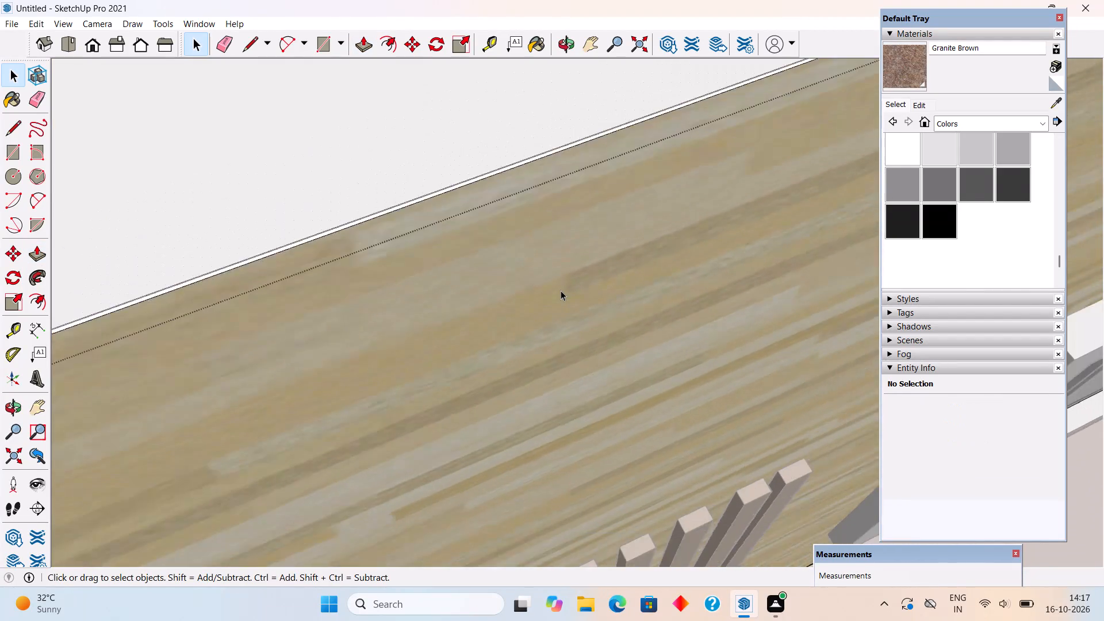
scroll(561, 290, "down", 20)
scroll(561, 290, "down", 6)
scroll(561, 290, "up", 1)
scroll(561, 290, "down", 12)
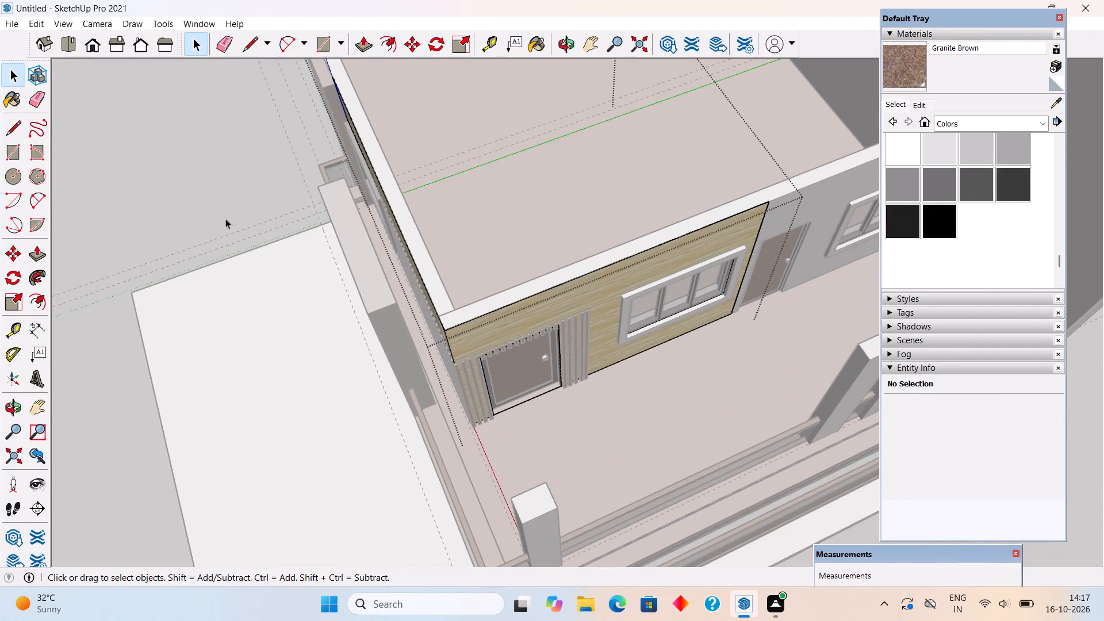
left_click(213, 206)
left_click(94, 137)
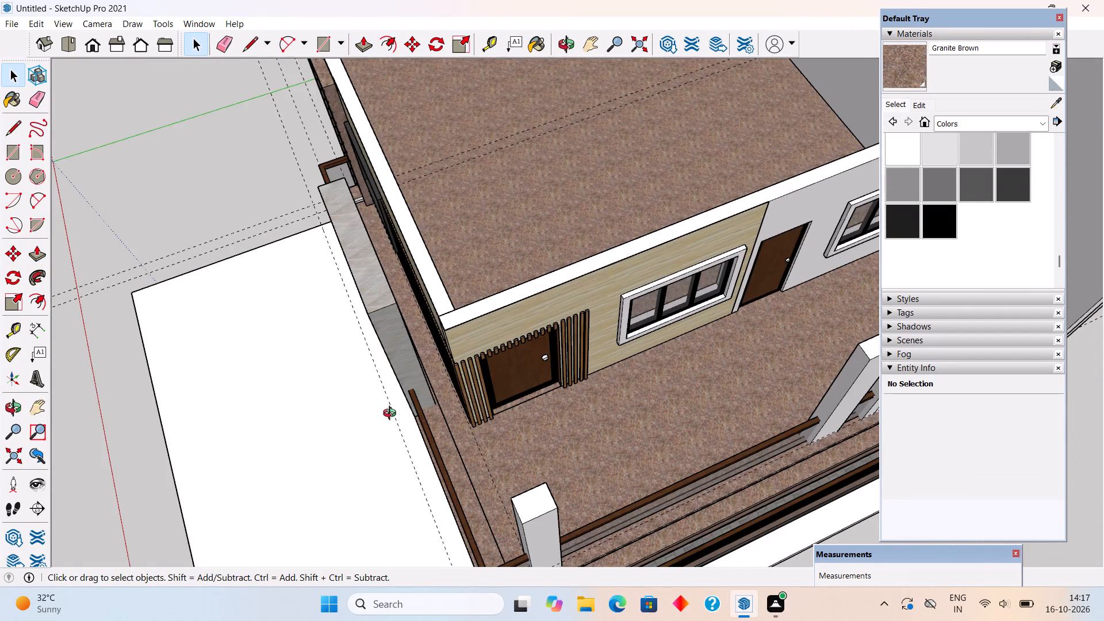
Extend the top face of the round-opening stone panel upward 3', and leave the group.
middle_click_drag(388, 417, 653, 239)
scroll(653, 239, "down", 3)
middle_click_drag(634, 354, 674, 267)
scroll(674, 267, "down", 3)
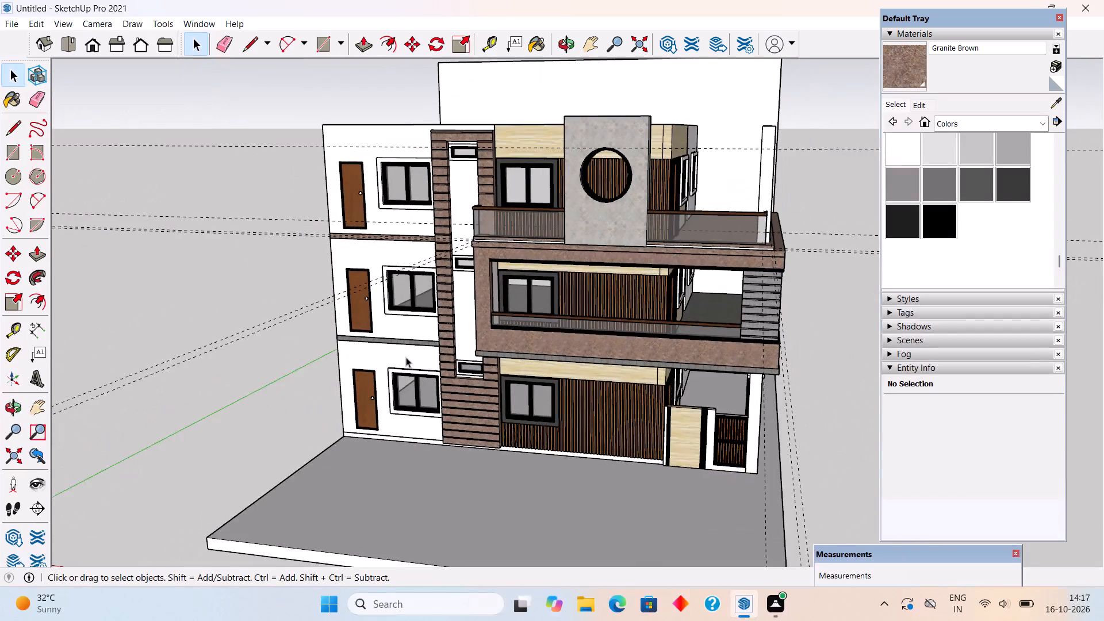
middle_click_drag(446, 401, 618, 394)
scroll(460, 404, "down", 1)
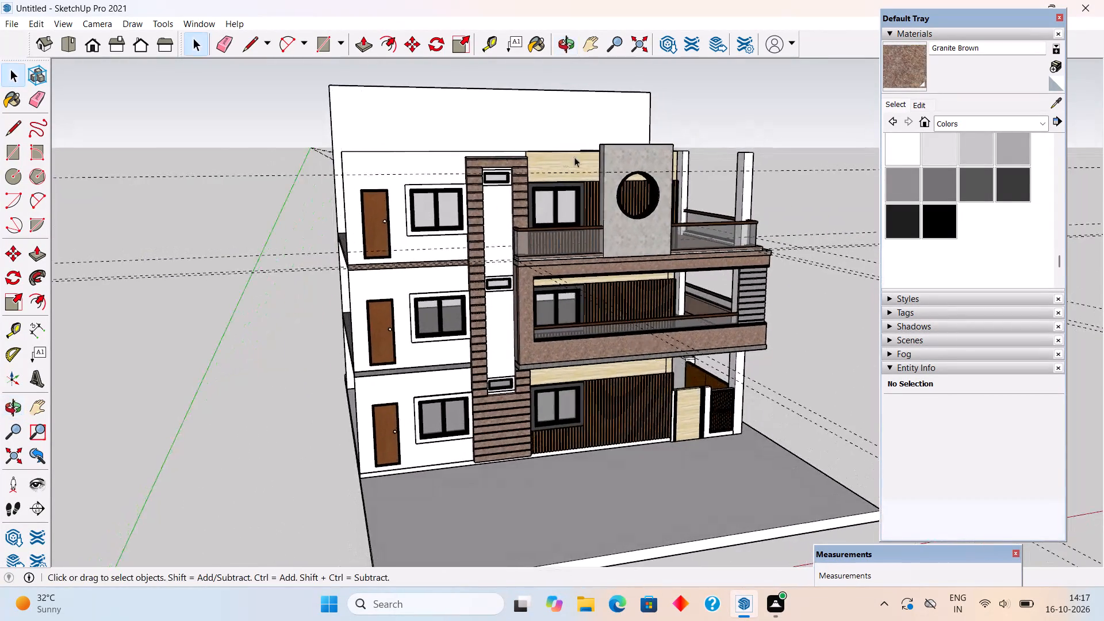
scroll(590, 157, "up", 4)
scroll(654, 170, "up", 2)
middle_click_drag(634, 132, 647, 373)
scroll(647, 343, "up", 5)
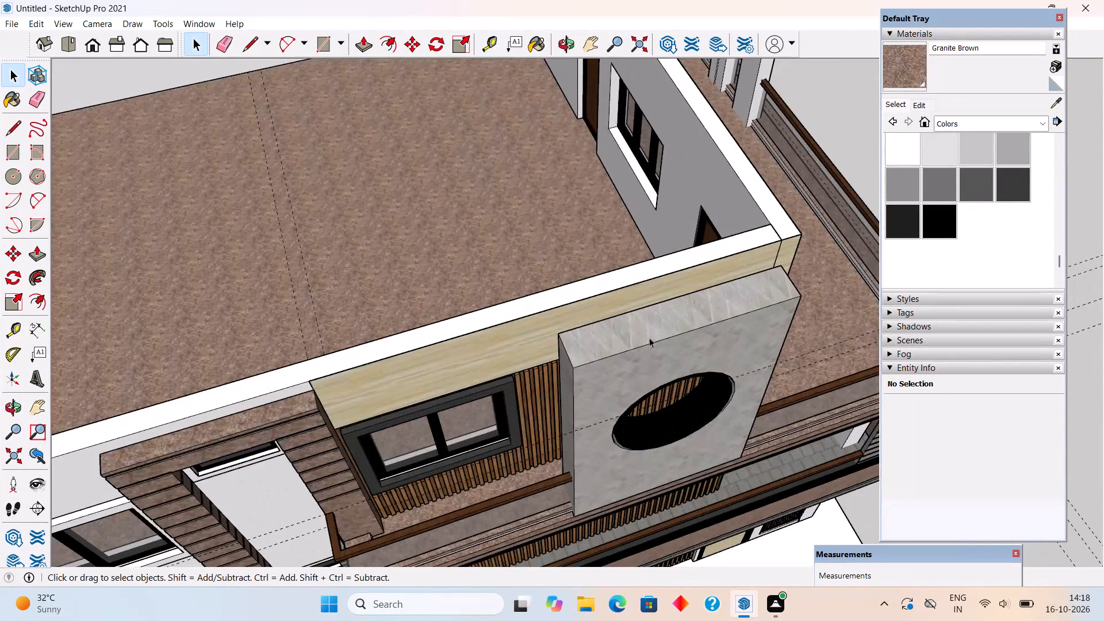
triple_click(652, 328)
left_click(652, 328)
left_click(661, 328)
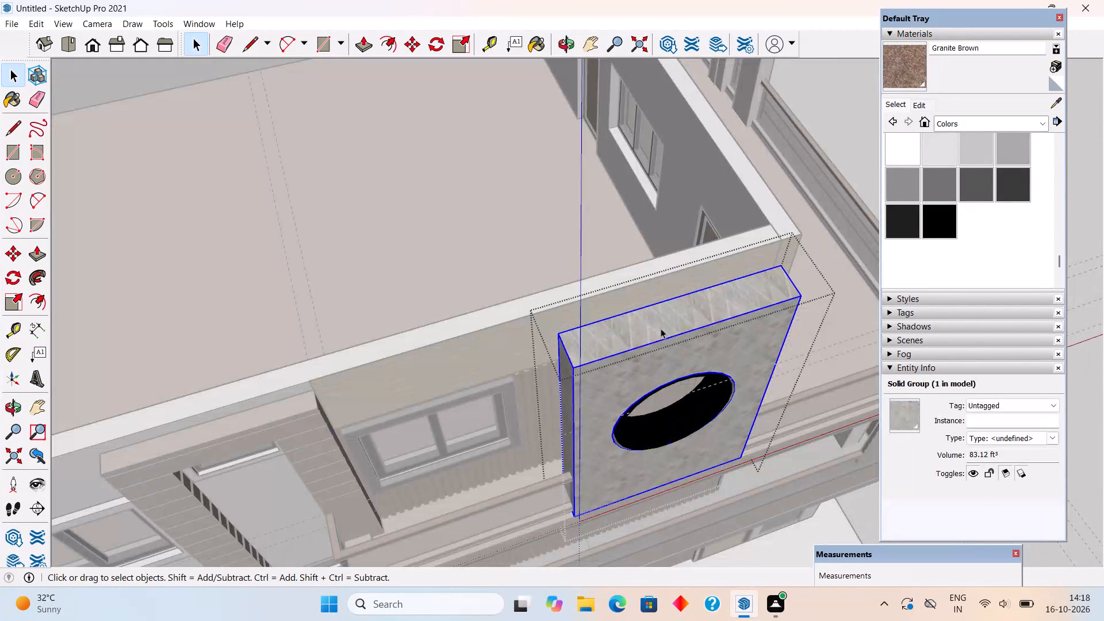
triple_click(661, 328)
key("p")
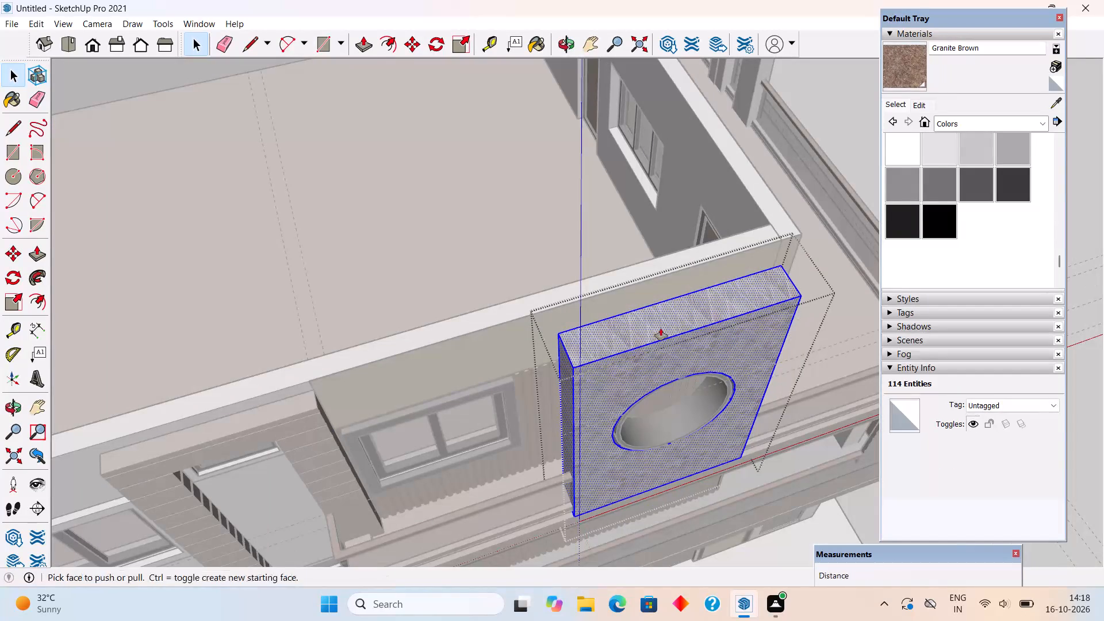
left_click(661, 328)
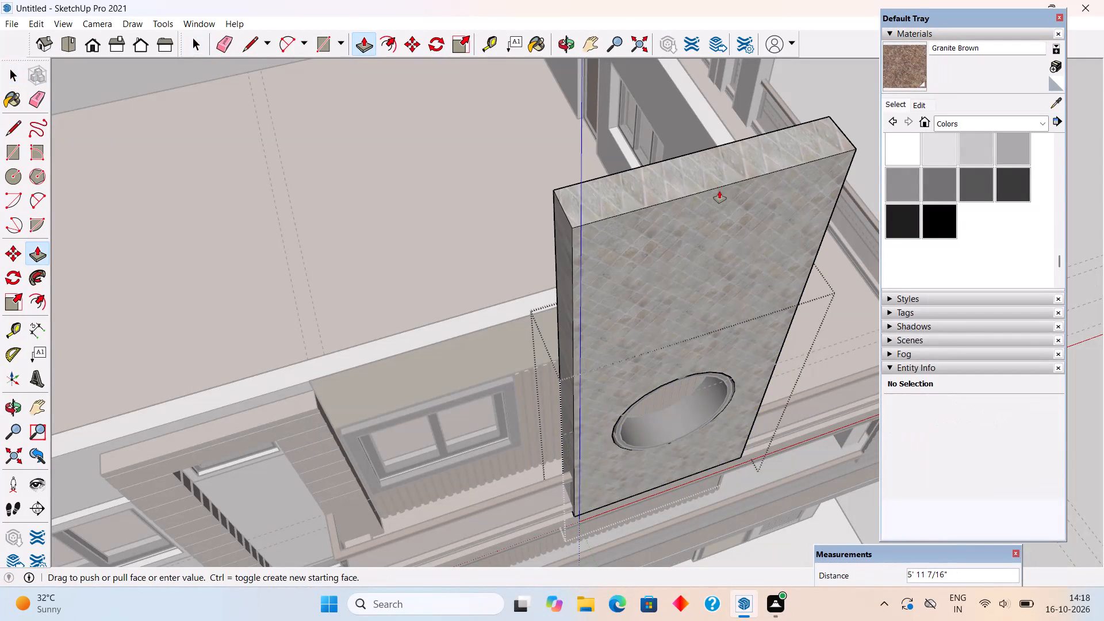
type("3'")
key("Return")
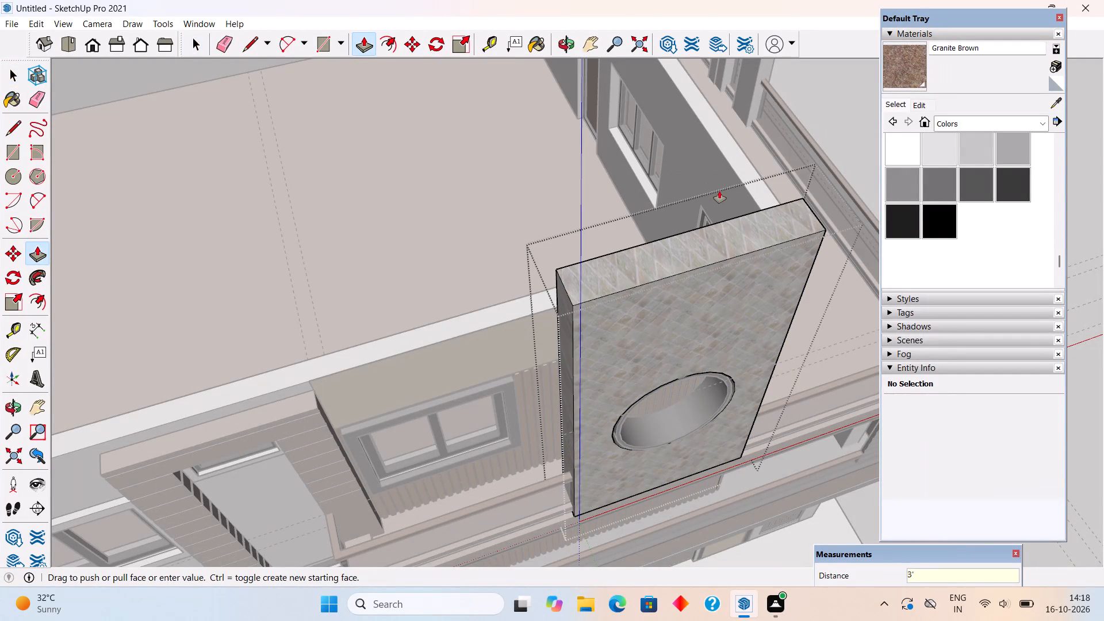
key("space")
scroll(719, 191, "down", 13)
left_click(787, 145)
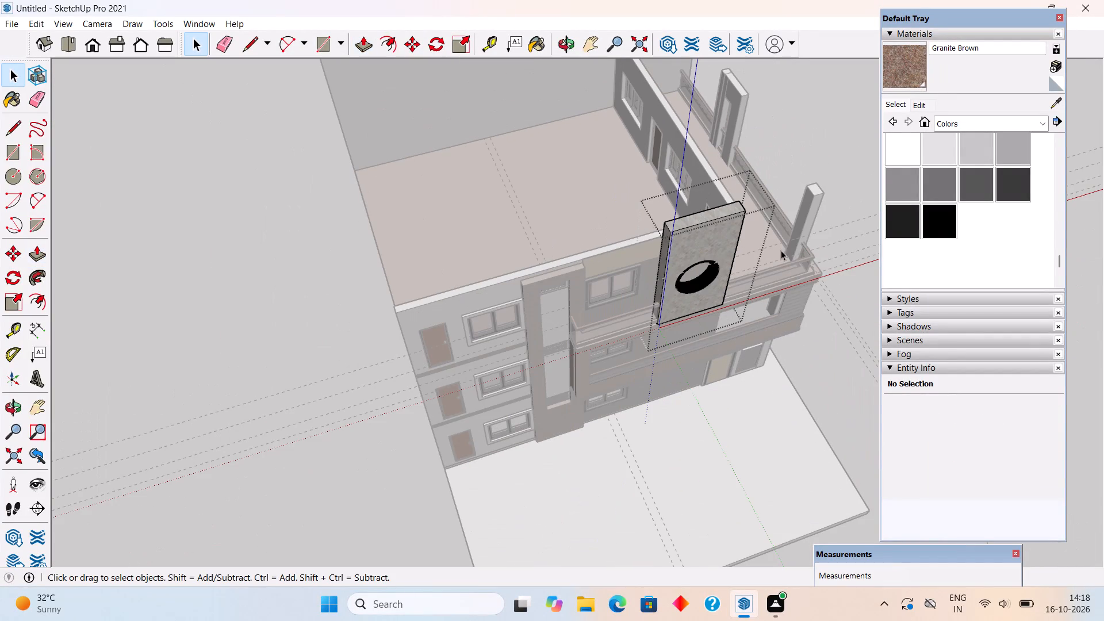
middle_click_drag(691, 236, 457, 60)
left_click(322, 145)
Unhide the last hidden geometry, bringing back the roof slab over the top floor.
middle_click_drag(646, 225, 575, 127)
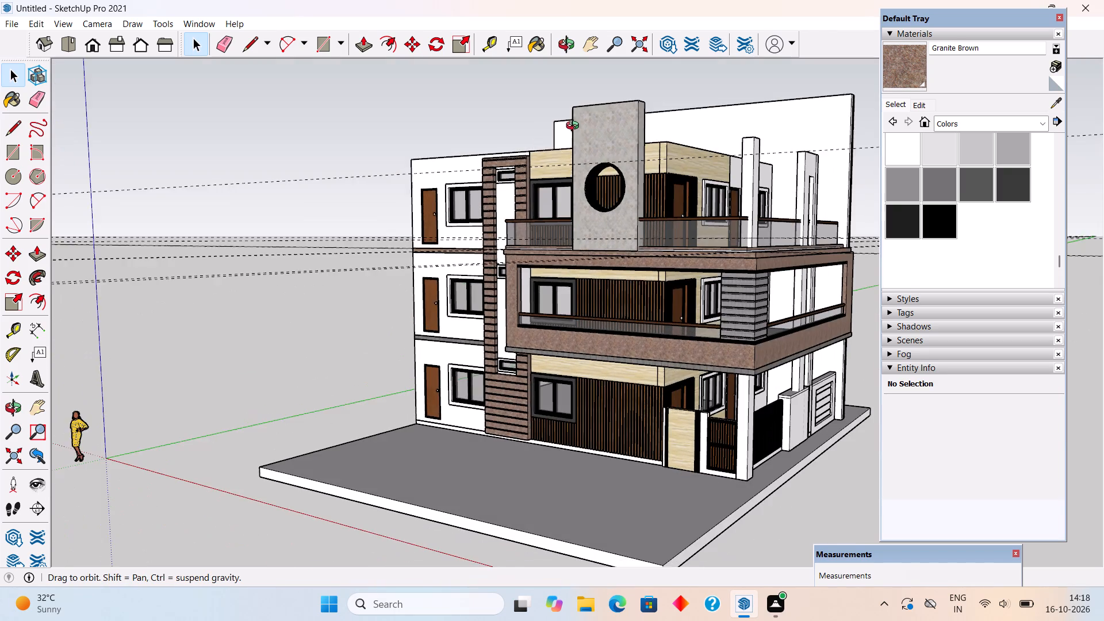
middle_click_drag(575, 127, 746, 198)
left_click(38, 23)
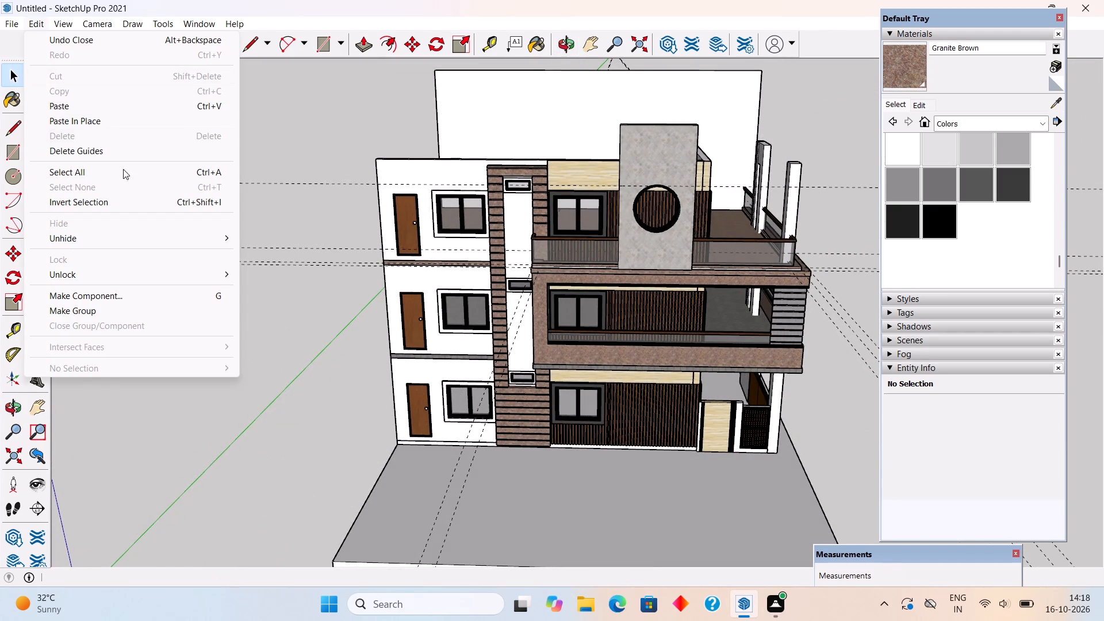
left_click(148, 233)
left_click(265, 263)
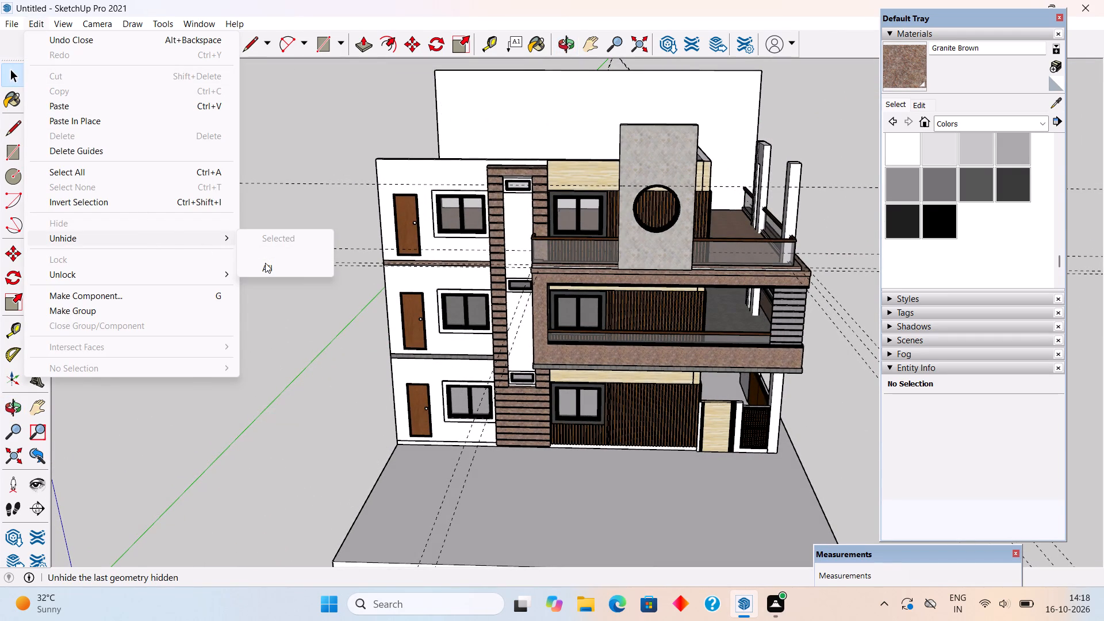
Extend the top face of the brown granite frame around the narrow front windows upward 6" to the roof slab, and leave the group.
scroll(265, 263, "down", 5)
middle_click_drag(471, 207, 663, 192)
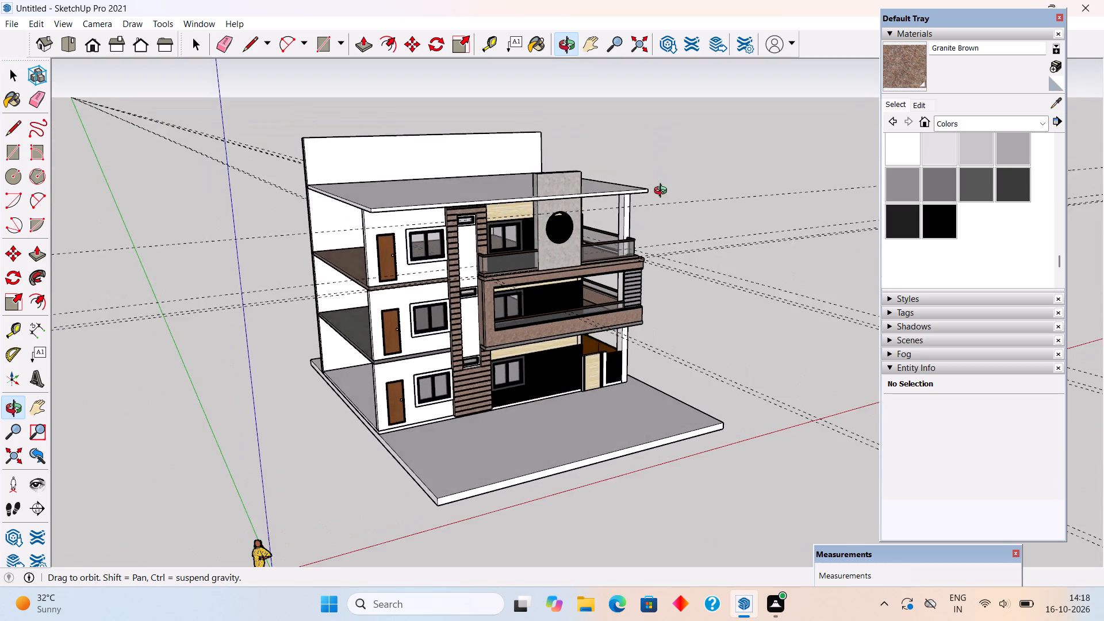
middle_click_drag(663, 192, 692, 146)
scroll(441, 182, "up", 5)
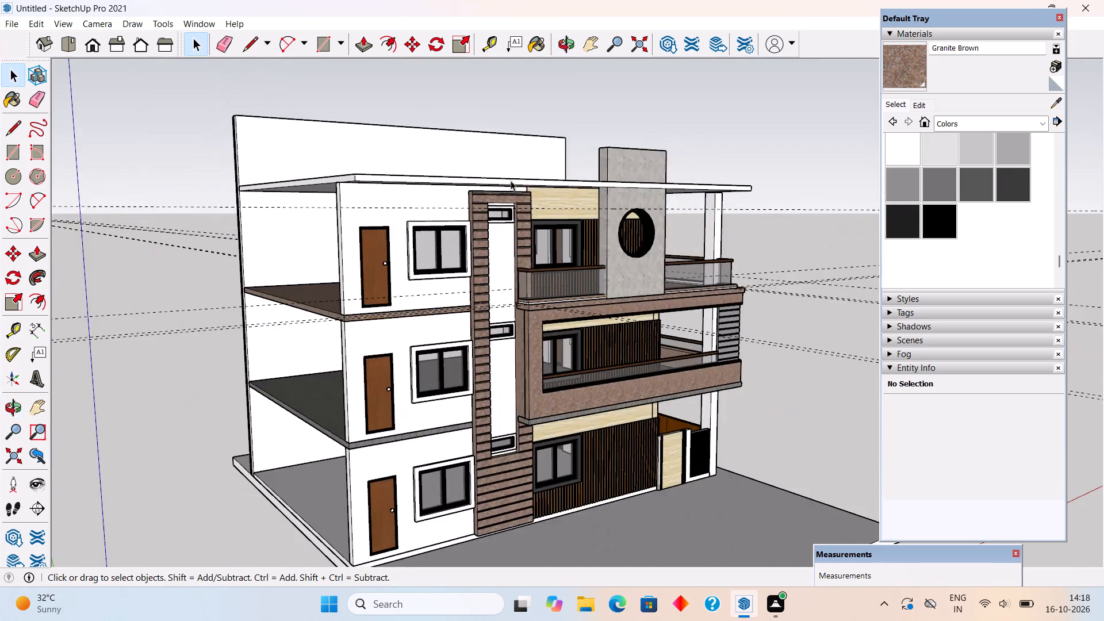
scroll(511, 181, "up", 16)
middle_click_drag(503, 187, 522, 211)
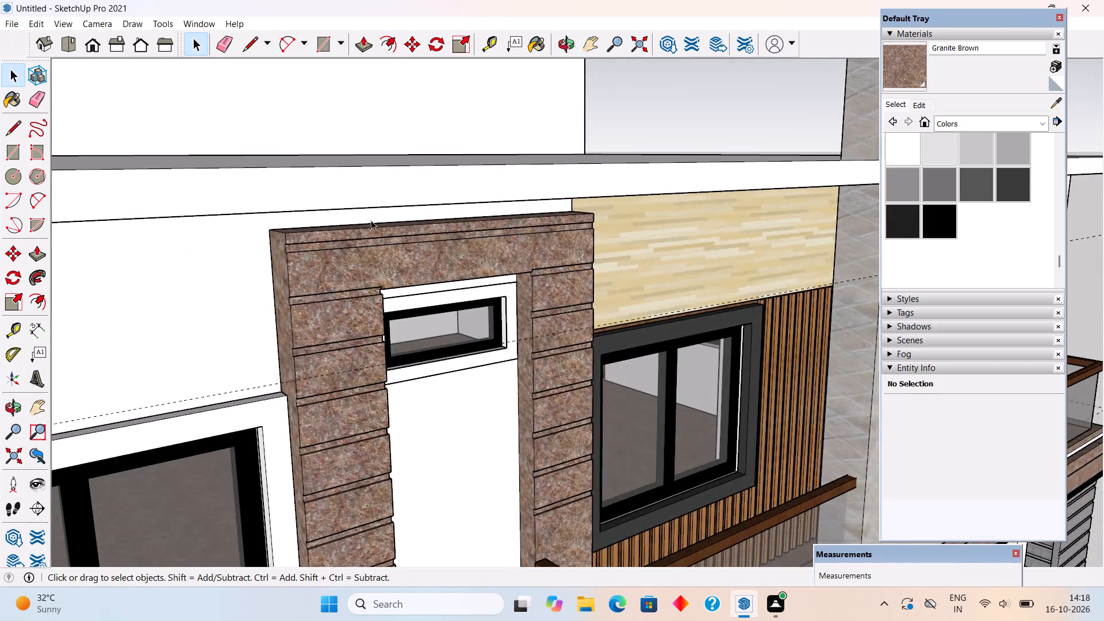
scroll(371, 220, "up", 11)
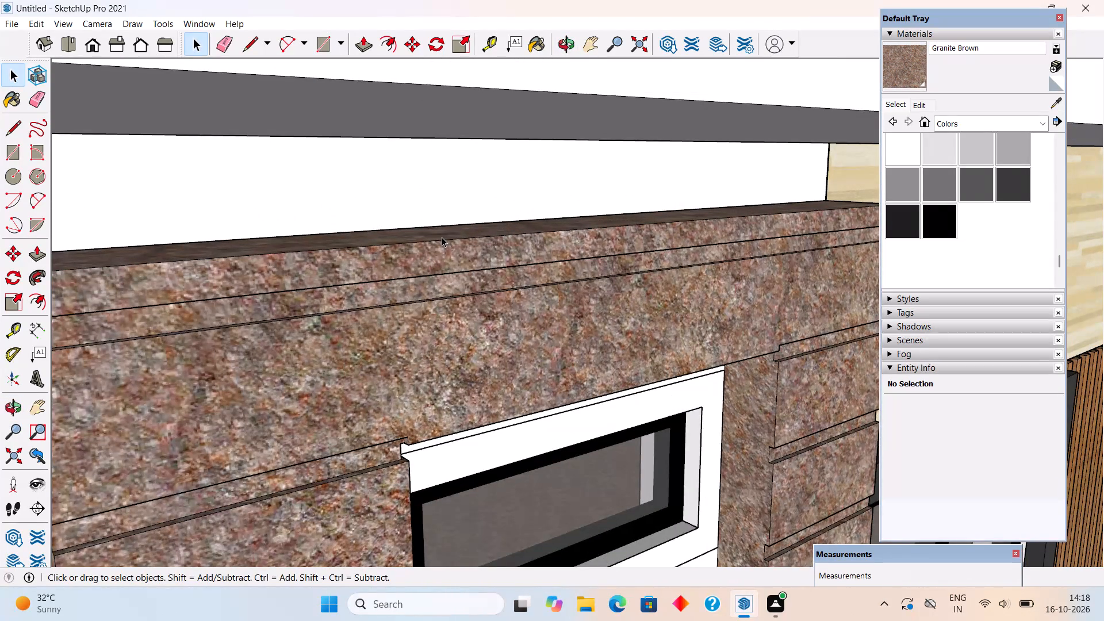
triple_click(442, 237)
key("p")
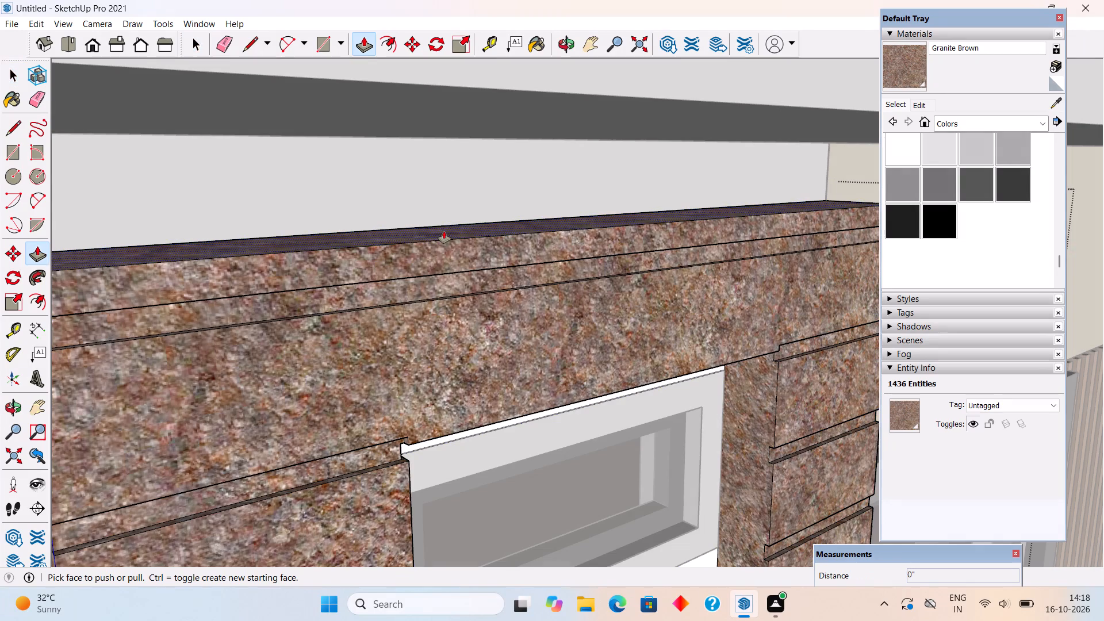
left_click(445, 229)
left_click(487, 122)
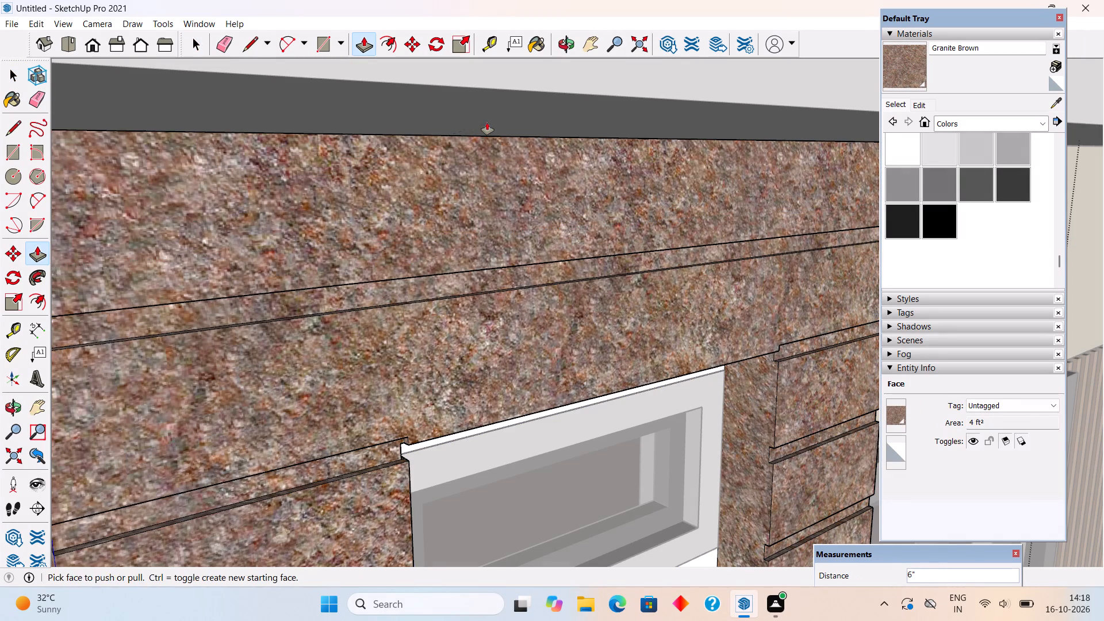
key("space")
scroll(493, 232, "down", 20)
scroll(493, 232, "down", 3)
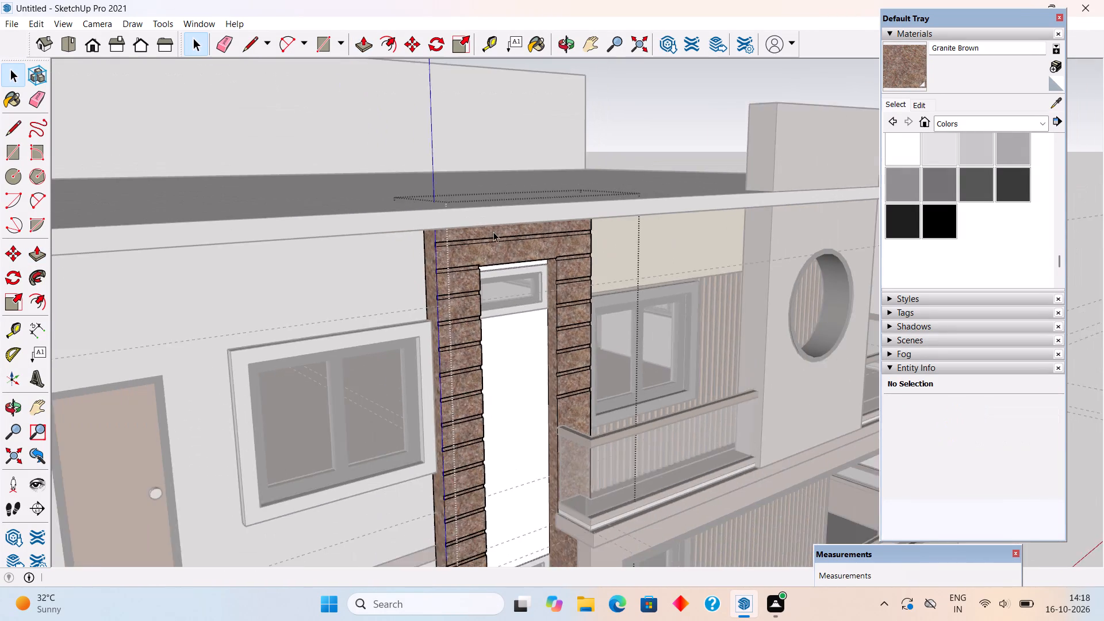
left_click(625, 121)
Draw a rectangle down from the roof slab's front lower edge, spanning the stone panel's width above the round opening, and check its placement.
middle_click_drag(578, 299, 326, 234)
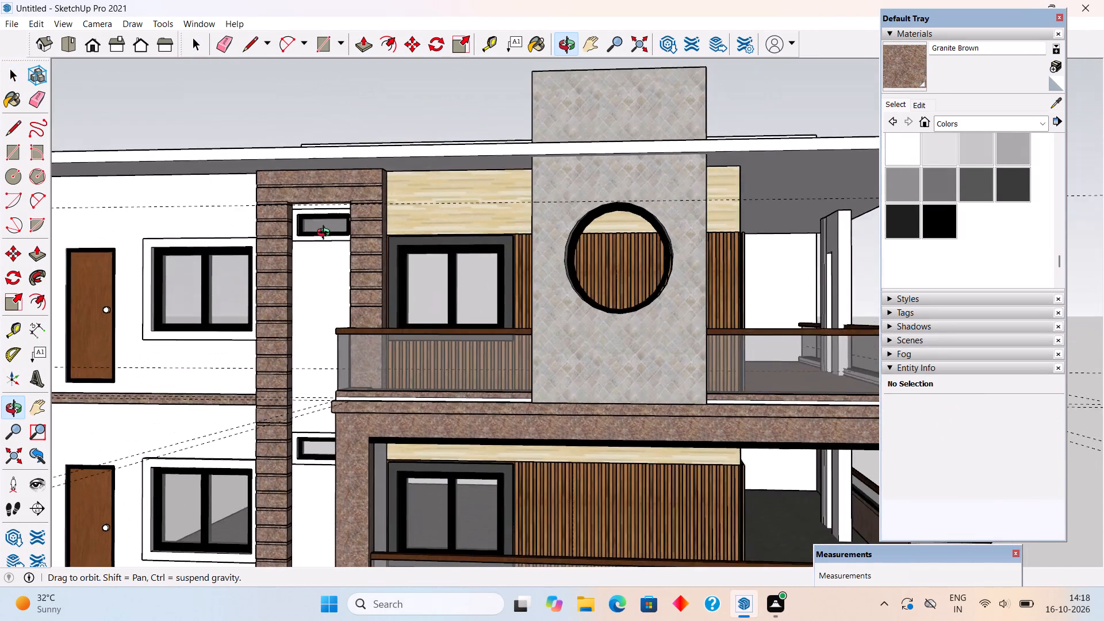
middle_click_drag(326, 234, 267, 238)
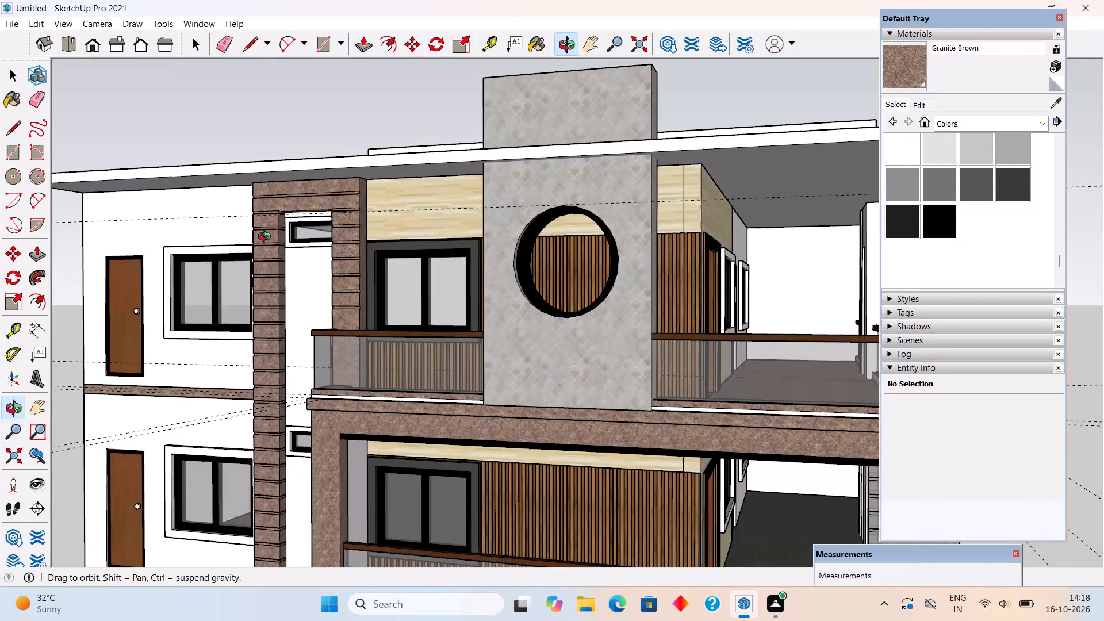
middle_click_drag(267, 238, 346, 261)
key("t")
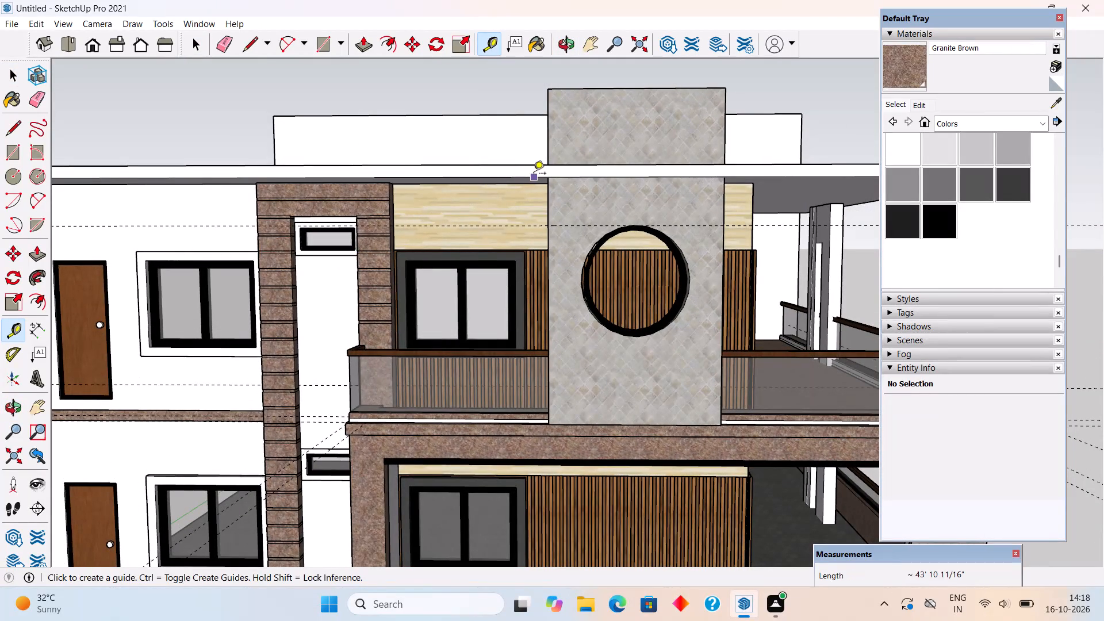
key("r")
left_click(550, 174)
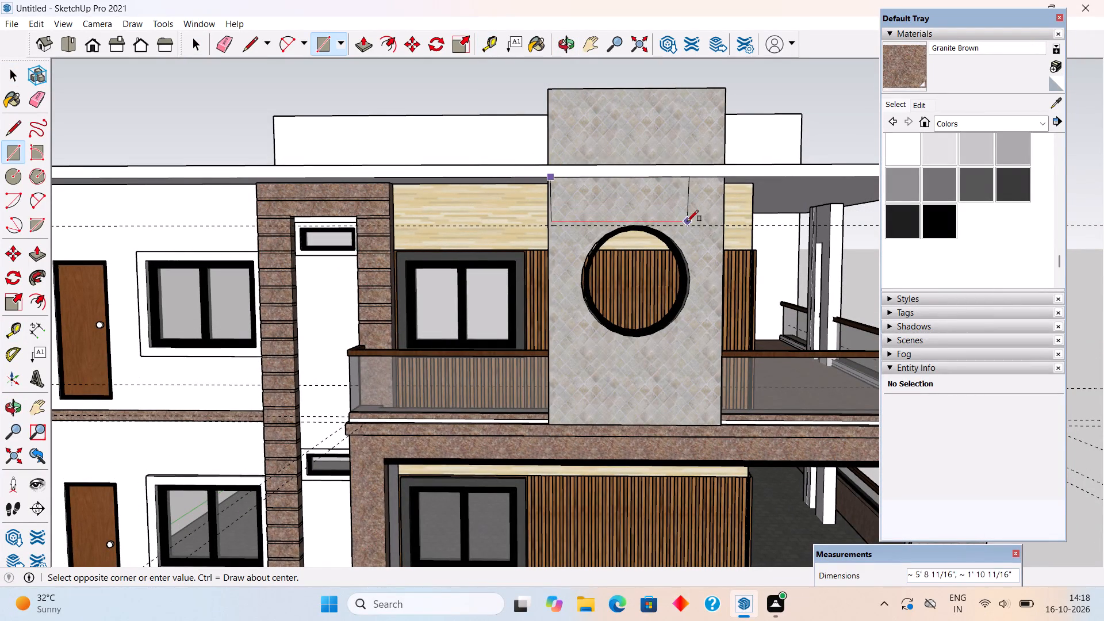
left_click(726, 225)
middle_click_drag(652, 231, 634, 232)
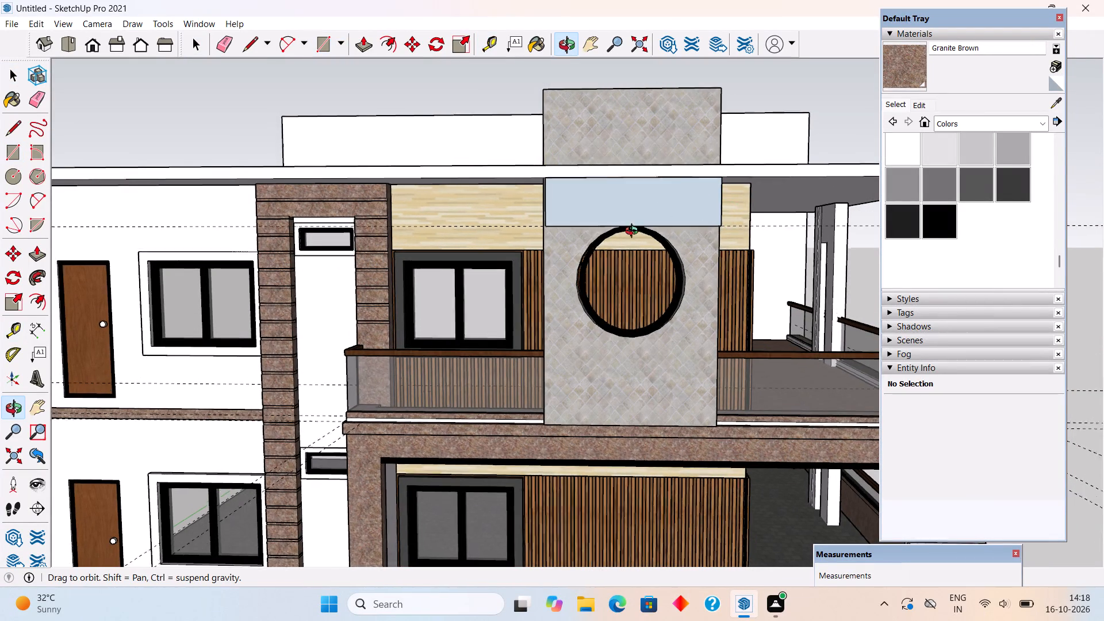
middle_click_drag(634, 232, 332, 221)
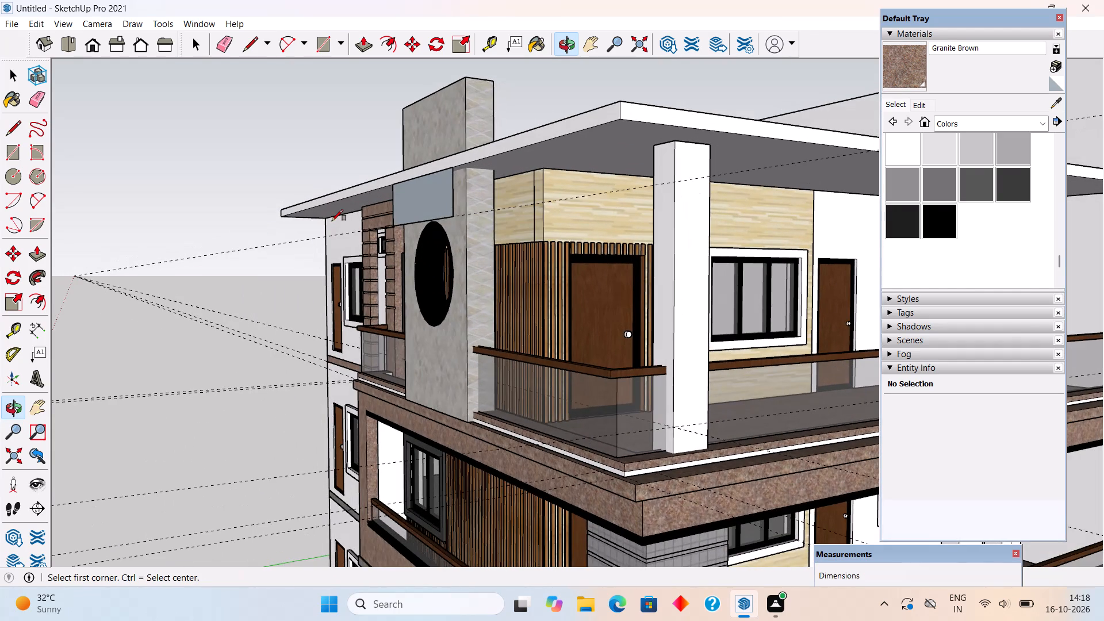
middle_click_drag(566, 337, 437, 333)
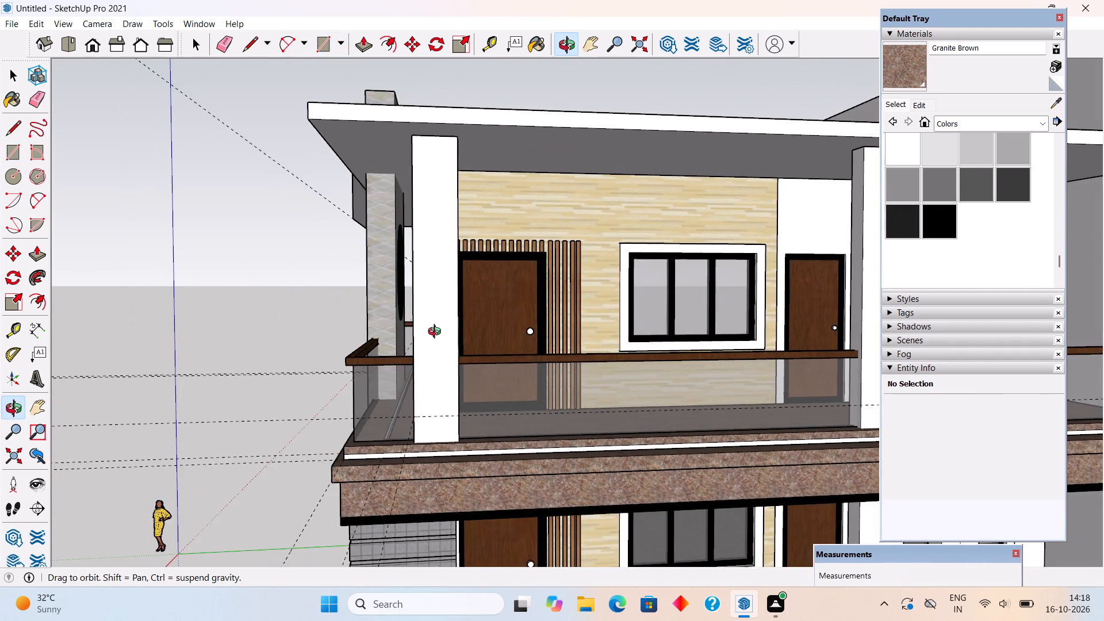
middle_click_drag(437, 333, 486, 352)
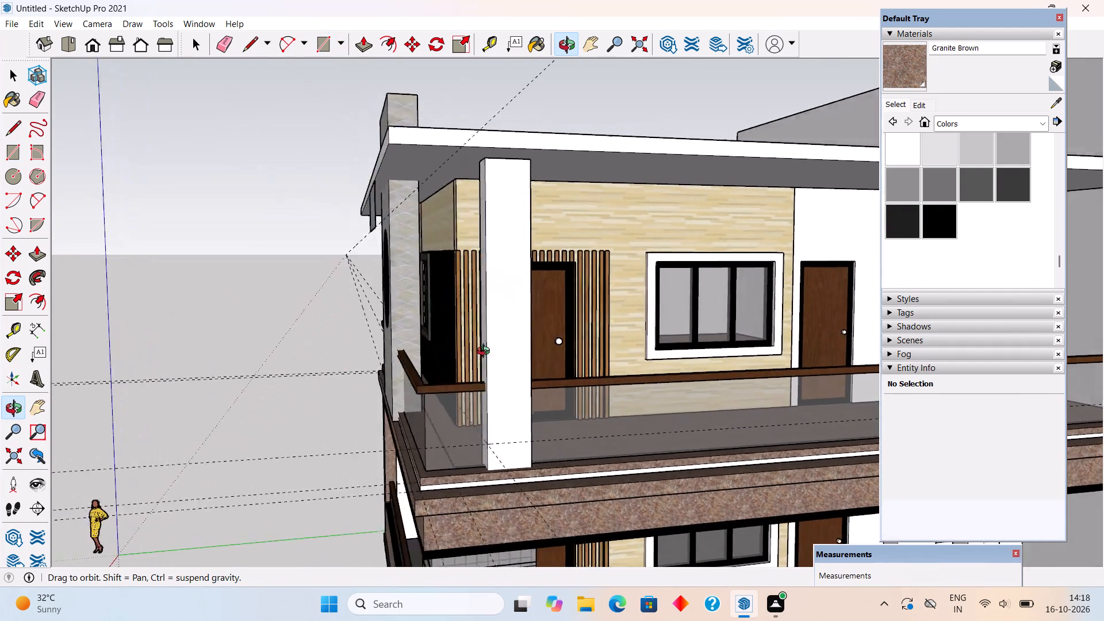
middle_click_drag(486, 352, 657, 382)
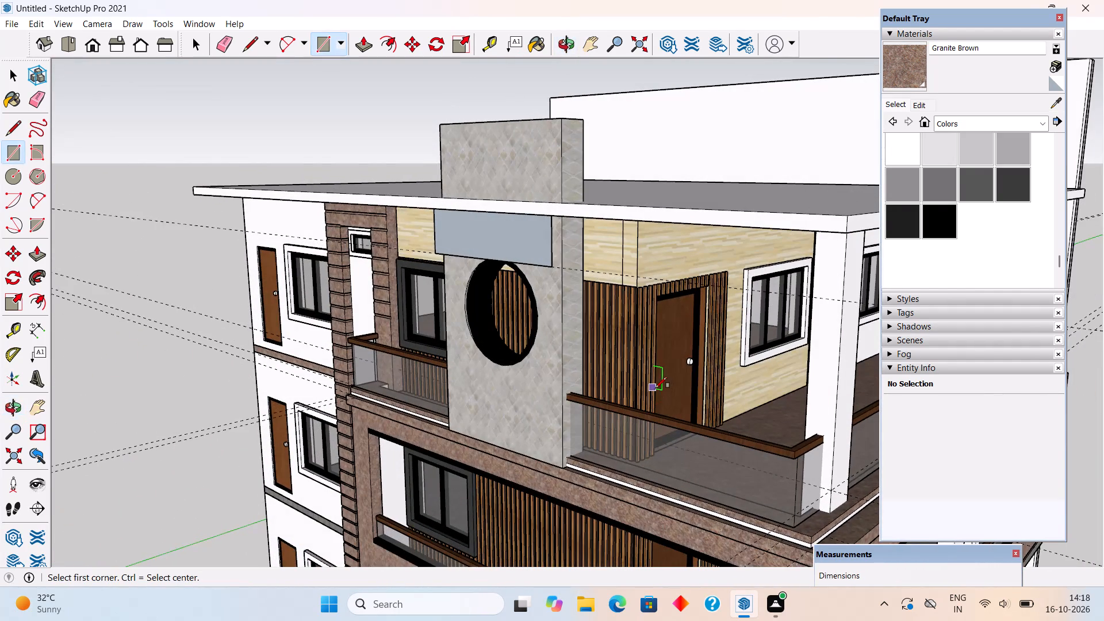
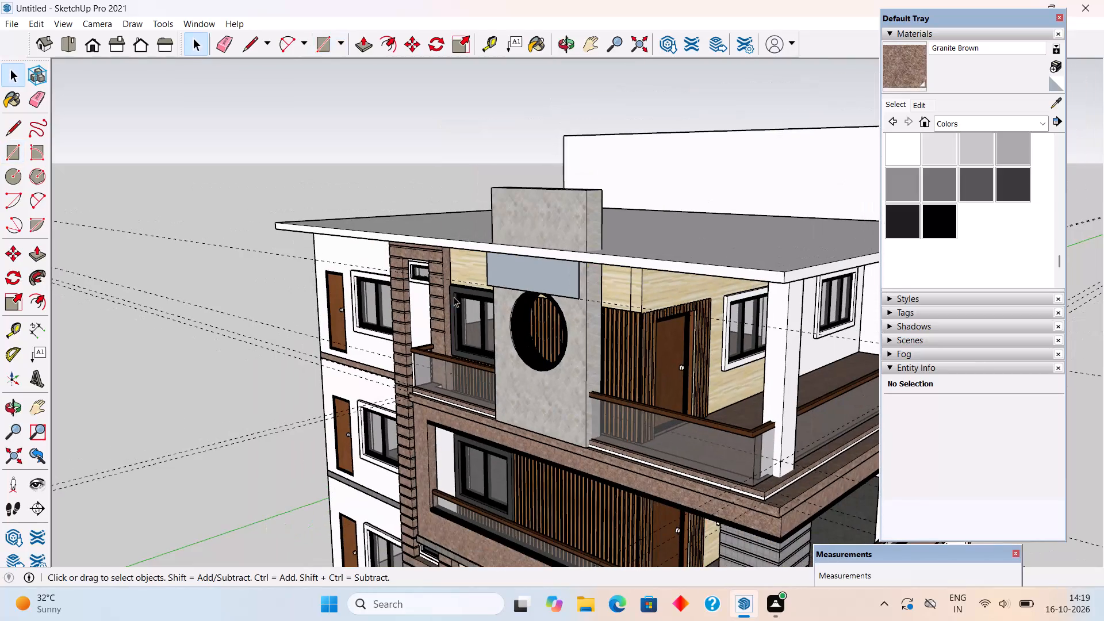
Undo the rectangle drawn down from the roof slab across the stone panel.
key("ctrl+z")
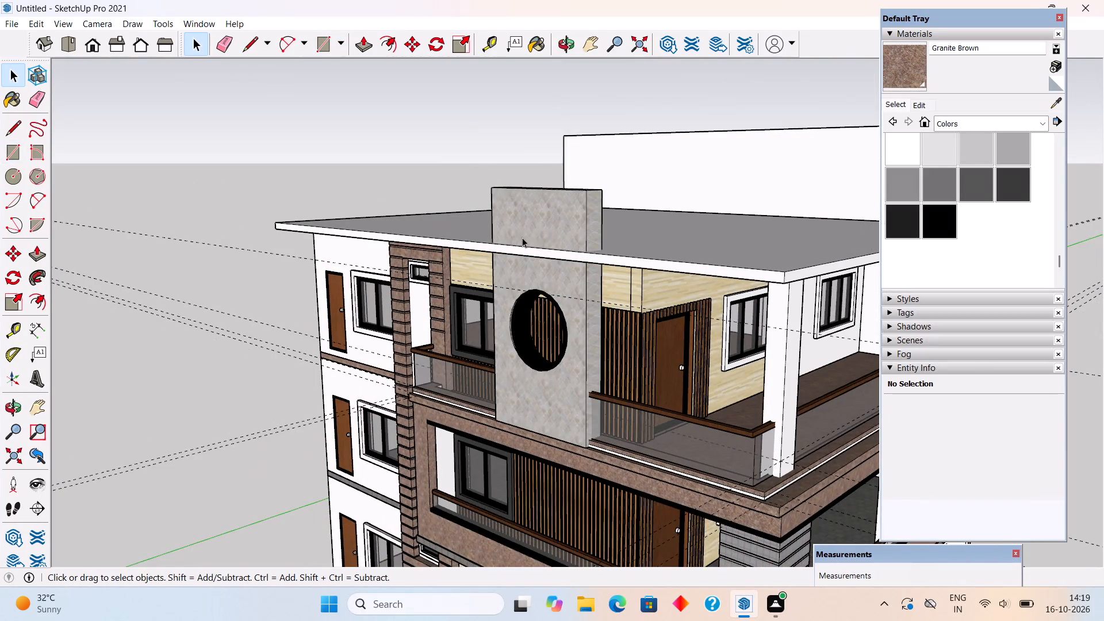
Draw a rectangle about 1' 3" by 1' 3 3/16" on the stone panel's door-side end face, directly under the roof slab.
scroll(595, 271, "up", 3)
scroll(637, 297, "up", 4)
middle_click_drag(611, 266, 492, 202)
scroll(372, 133, "up", 2)
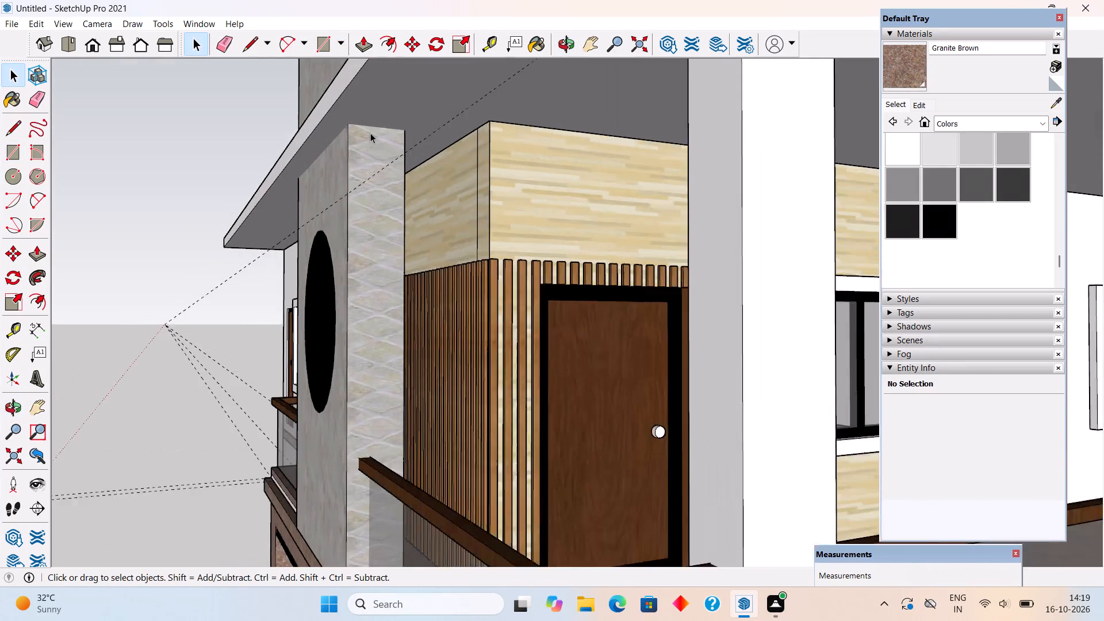
scroll(370, 133, "up", 12)
key("r")
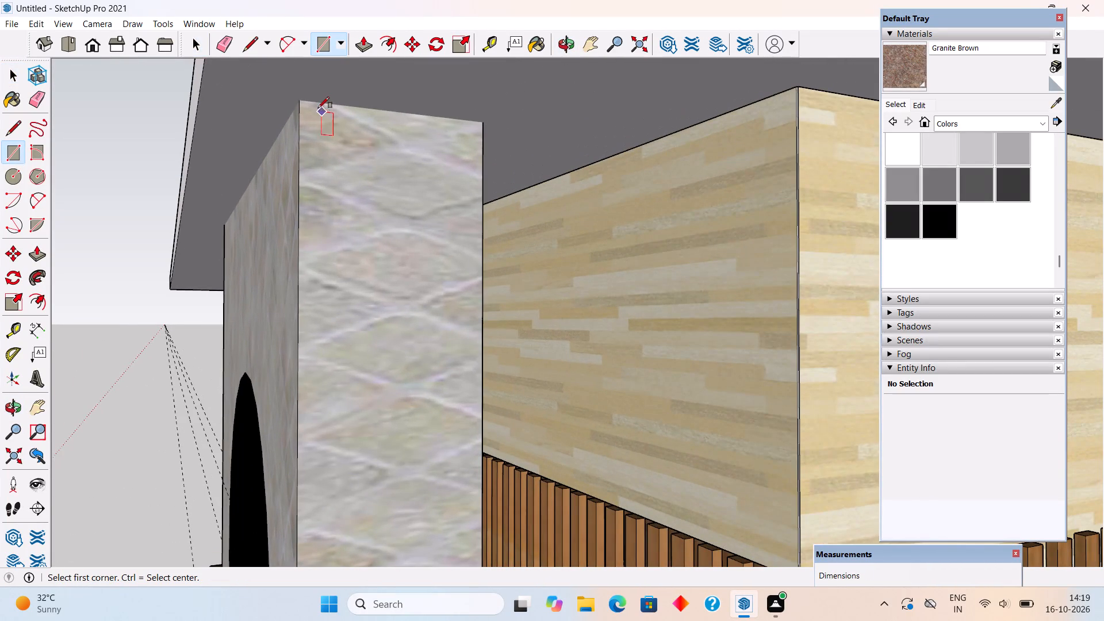
left_click(300, 102)
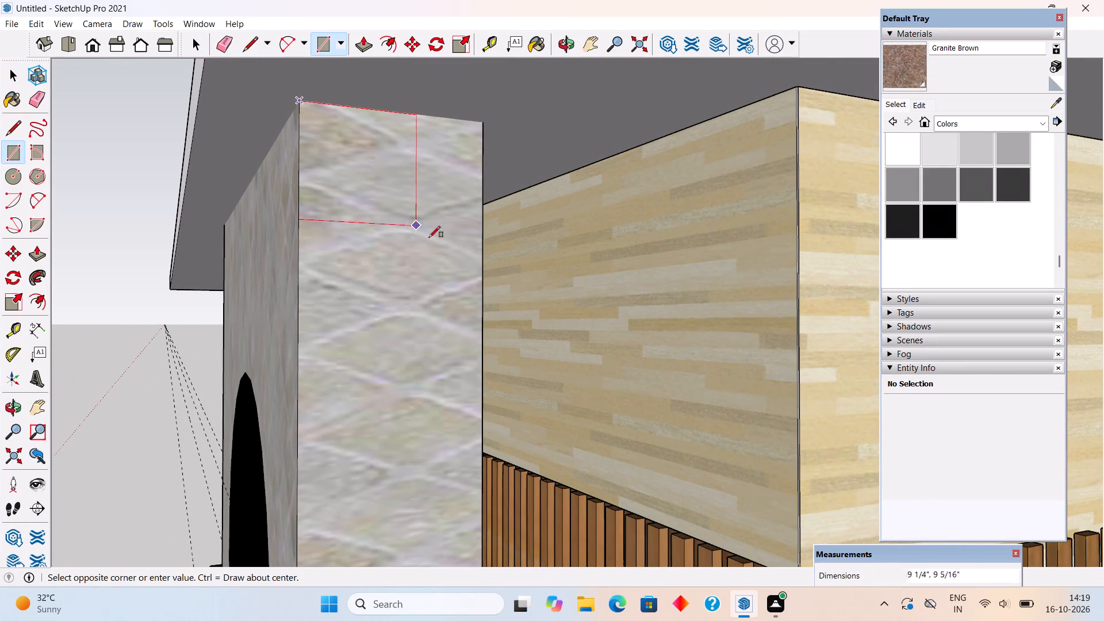
left_click(482, 296)
Push/Pull the rectangle out 9/16", then about 11' 9 5/8" further to the roof slab's front corner, as a beam.
scroll(386, 382, "down", 4)
key("p")
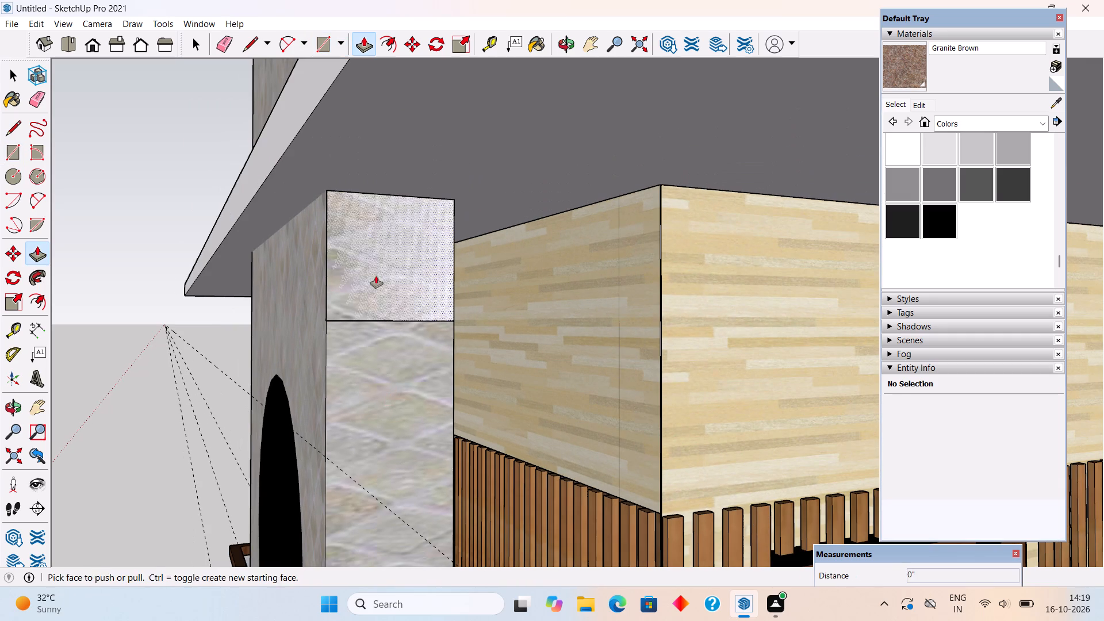
left_click(375, 274)
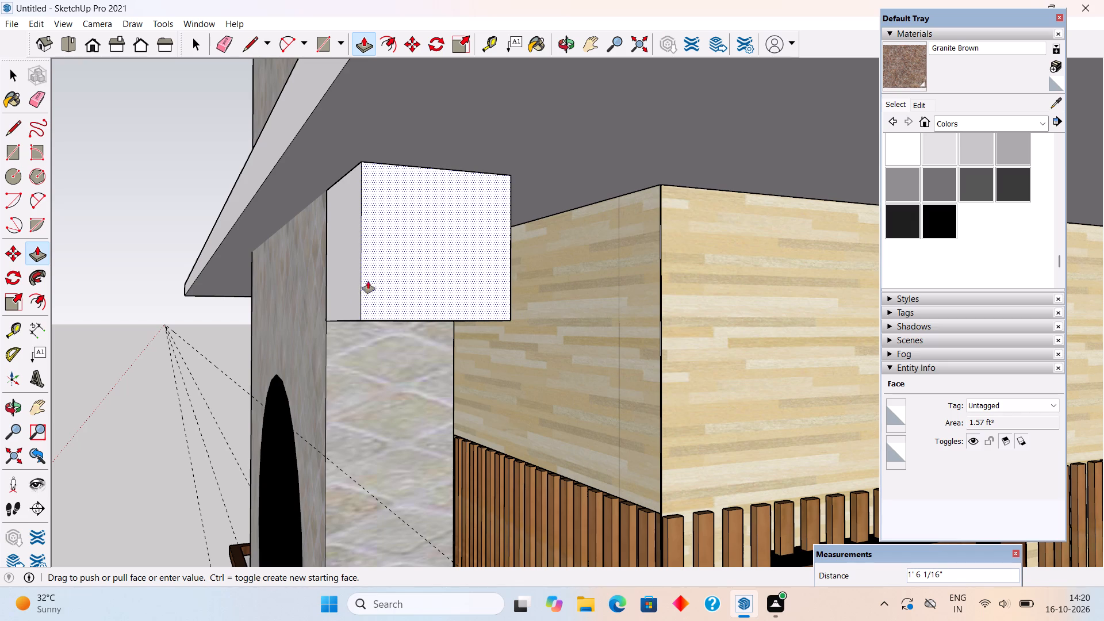
left_click(370, 258)
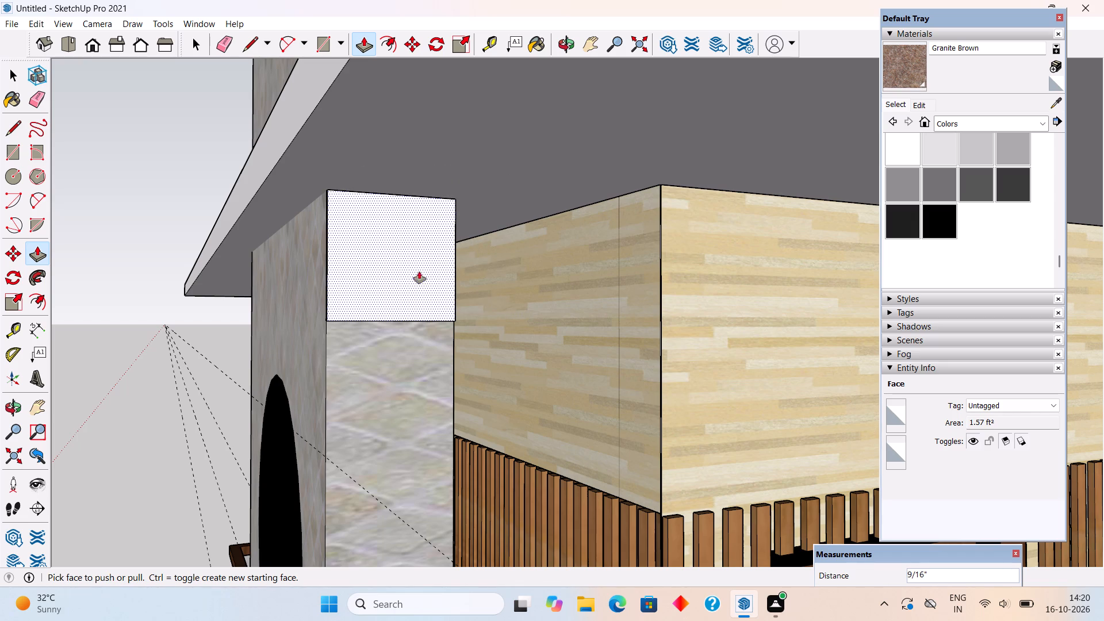
middle_click_drag(364, 302, 610, 312)
scroll(480, 286, "up", 4)
left_click(423, 285)
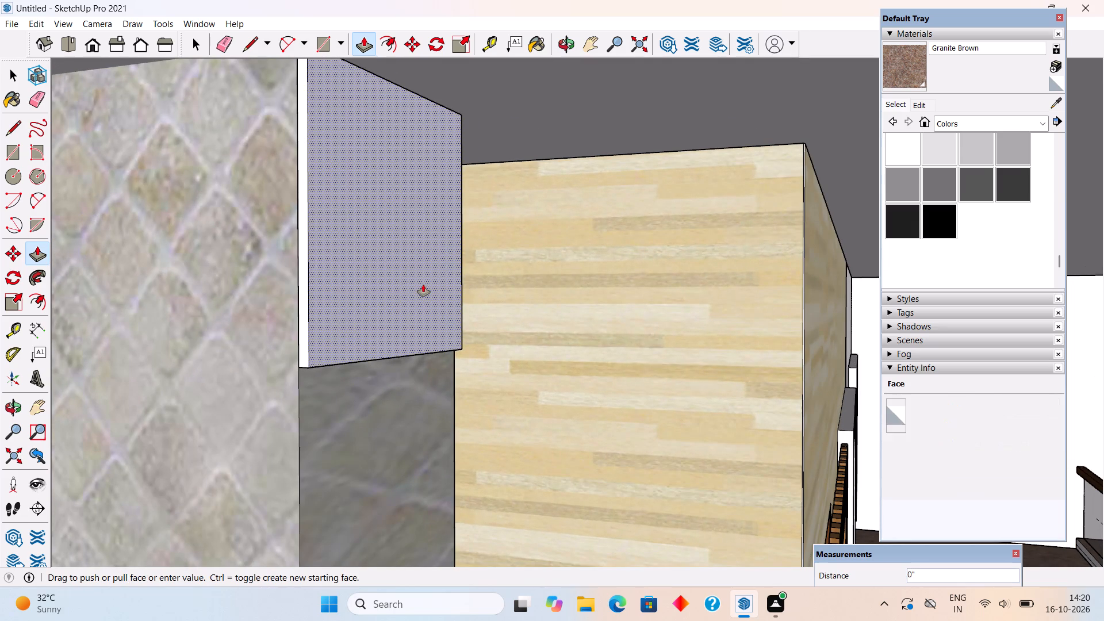
scroll(500, 282, "down", 20)
scroll(500, 282, "down", 6)
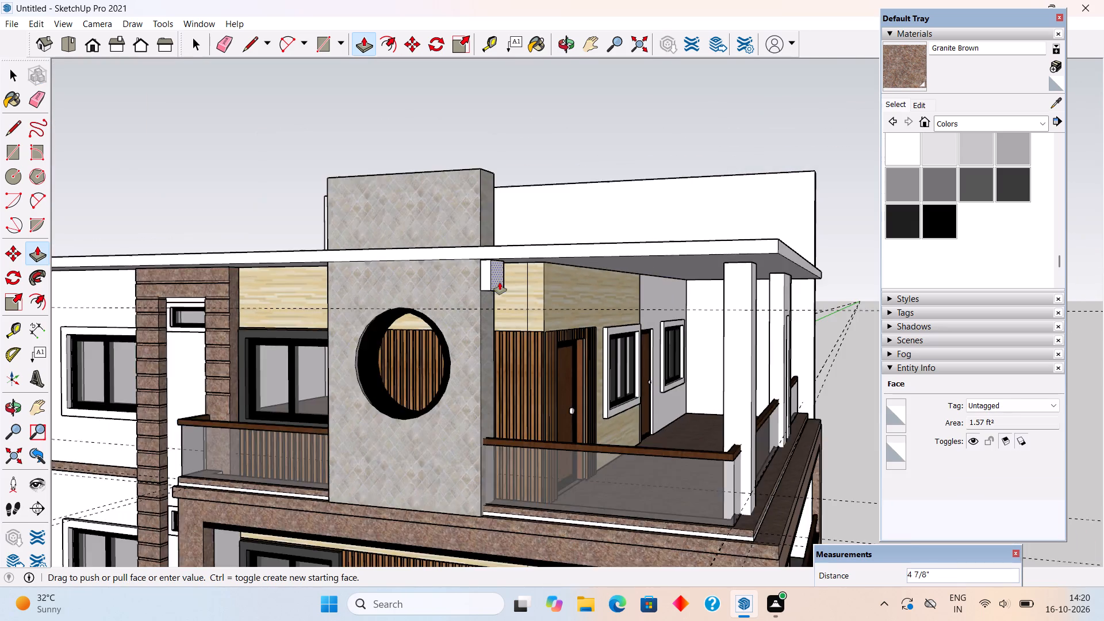
scroll(500, 282, "down", 2)
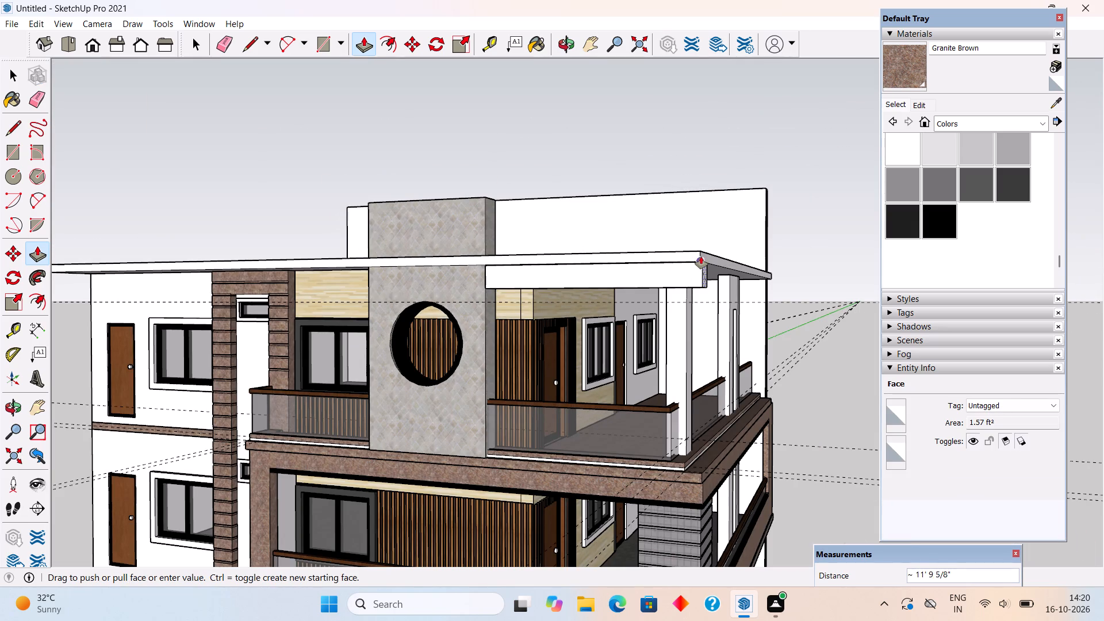
left_click(701, 256)
Extend the front face of the beam under the roof slab outward 1".
scroll(523, 274, "up", 6)
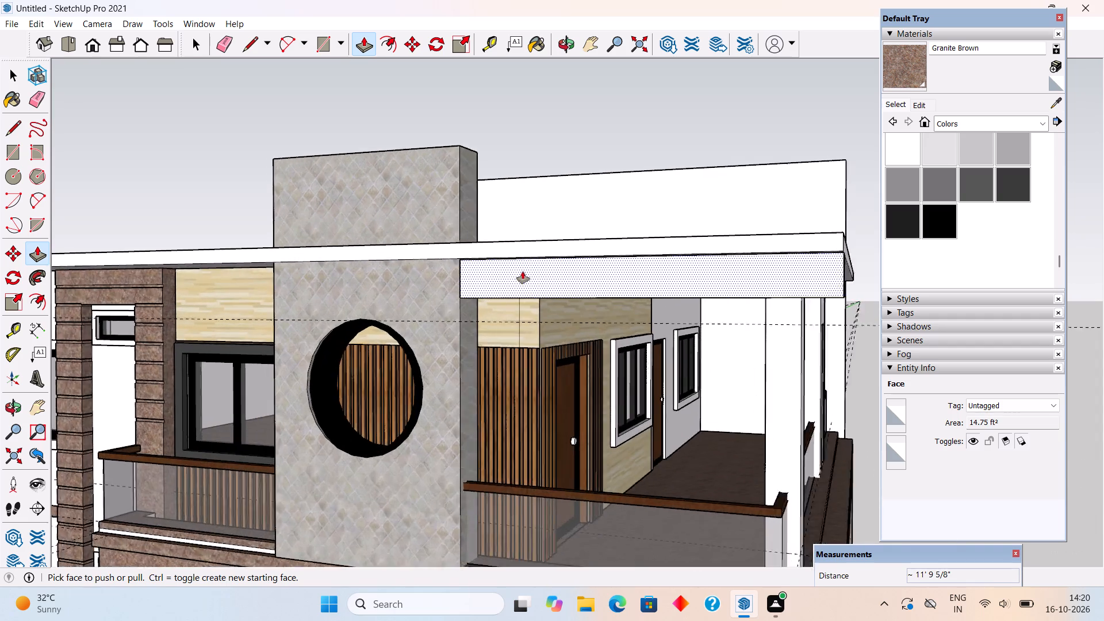
scroll(523, 271, "up", 1)
middle_click_drag(511, 242, 543, 172)
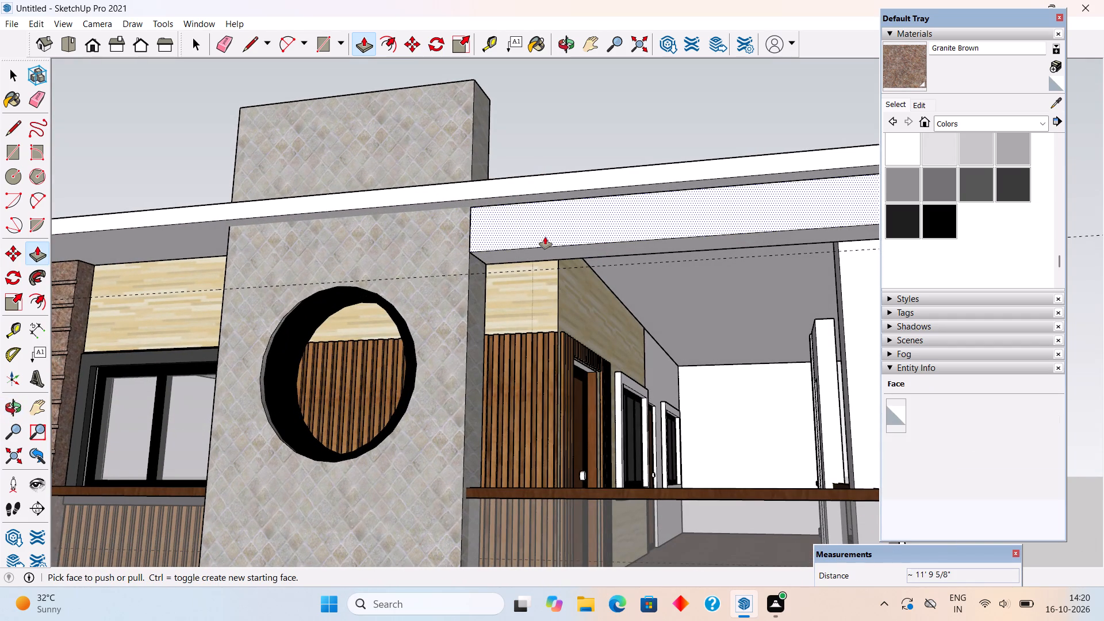
left_click(545, 237)
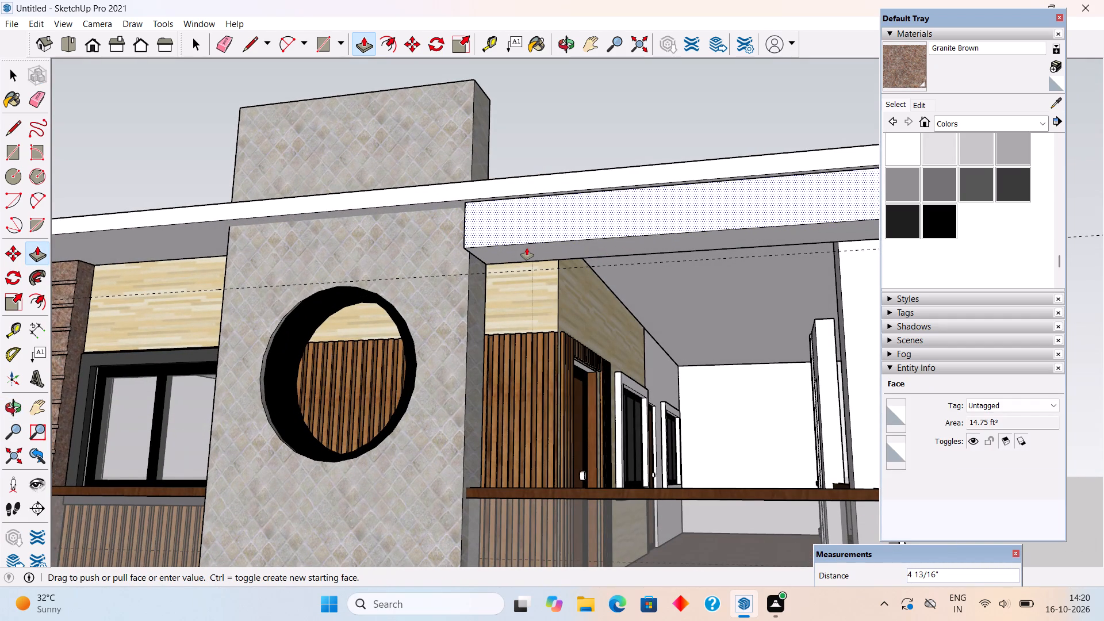
type("1\"")
key("Return")
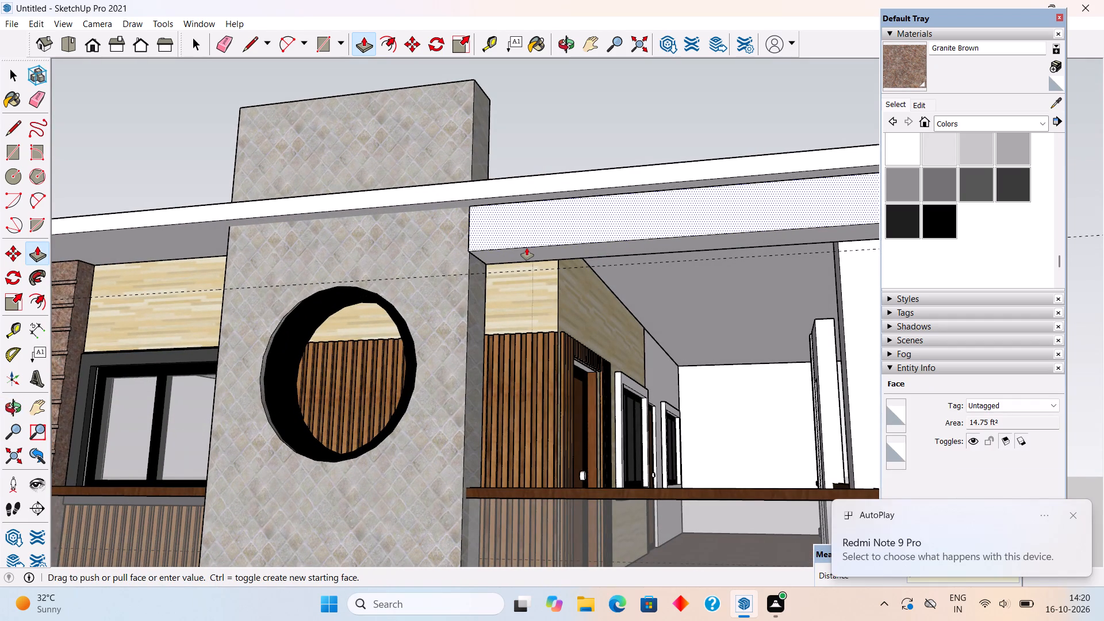
middle_click_drag(438, 285, 718, 321)
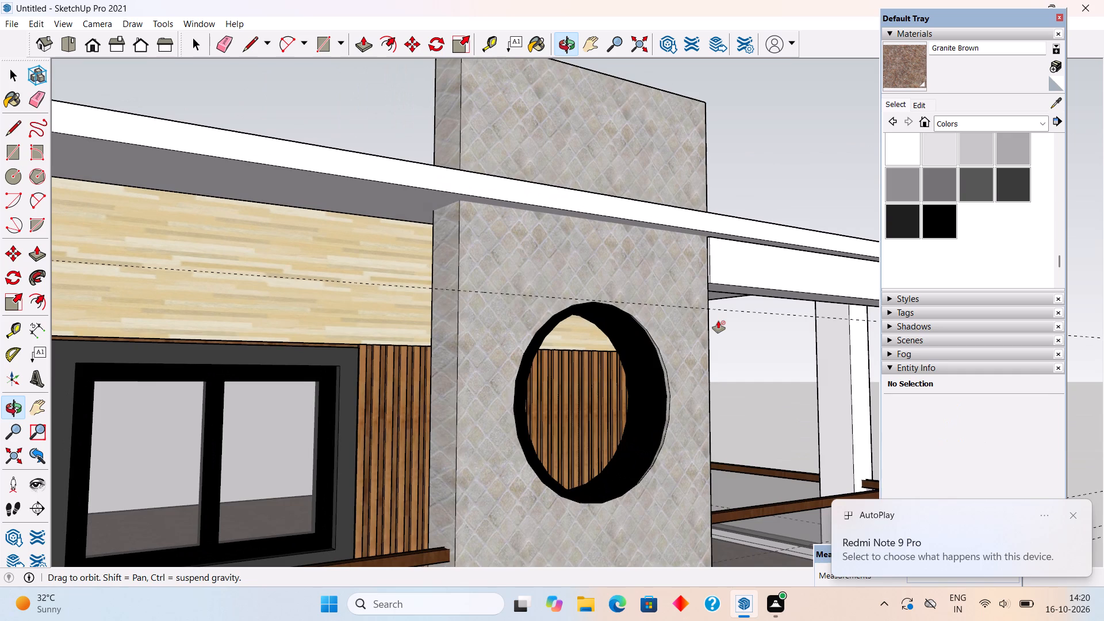
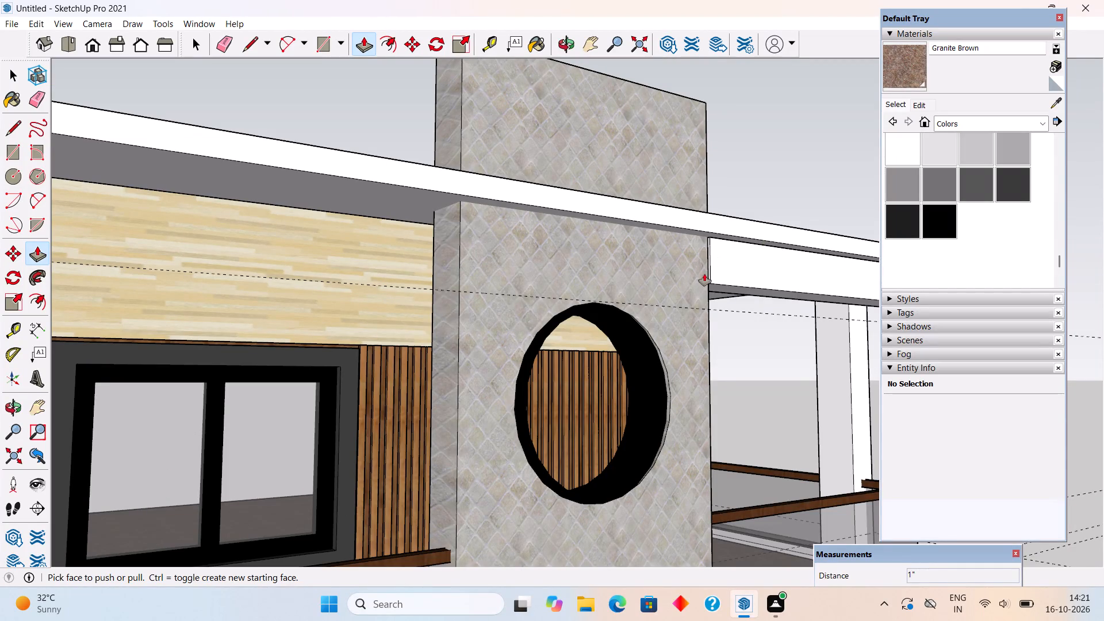
Push/Pull the beam's end face about 16' 4 15/16" past the stone panel, then about 15' 7 9/16" more to the roof slab's far front corner.
middle_click_drag(718, 282, 878, 331)
scroll(772, 298, "up", 5)
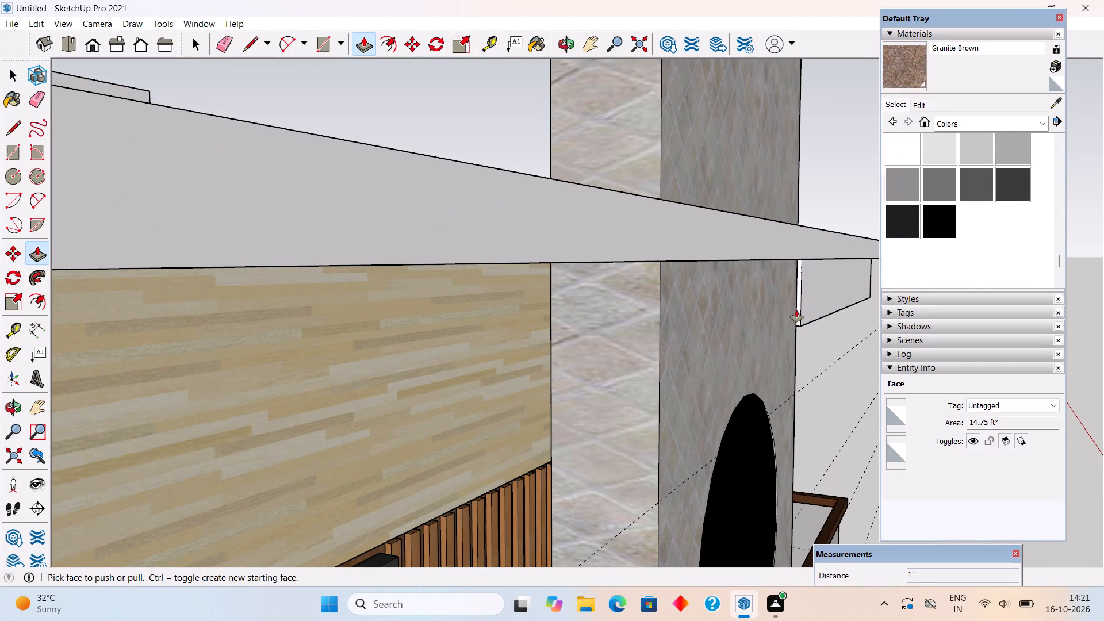
left_click(796, 310)
scroll(519, 400, "down", 4)
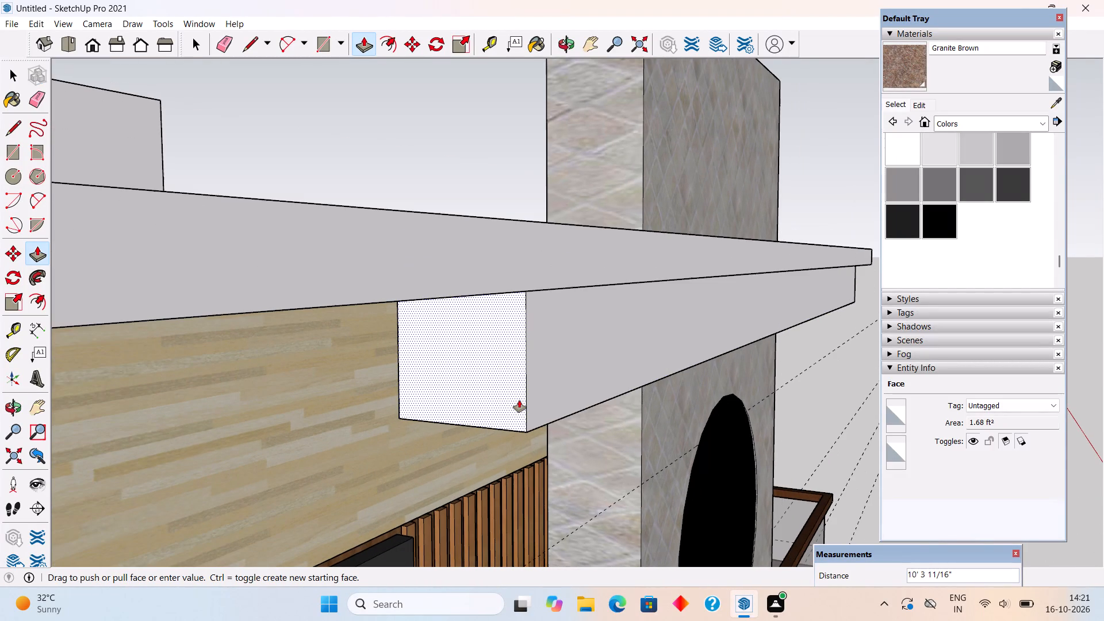
scroll(519, 400, "down", 8)
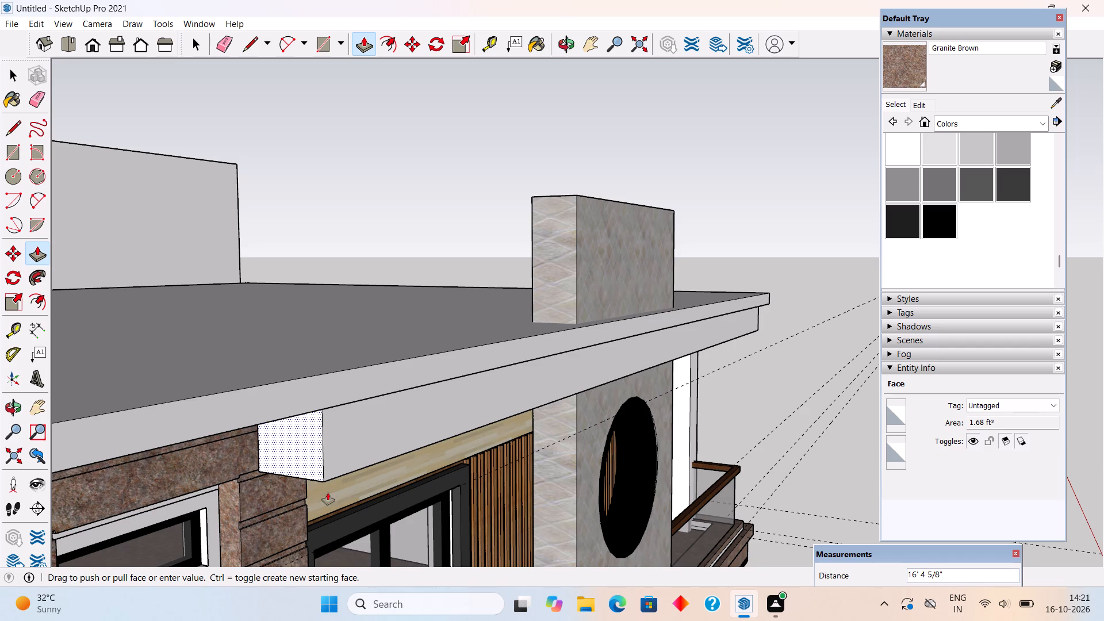
left_click(327, 492)
middle_click_drag(354, 398, 162, 356)
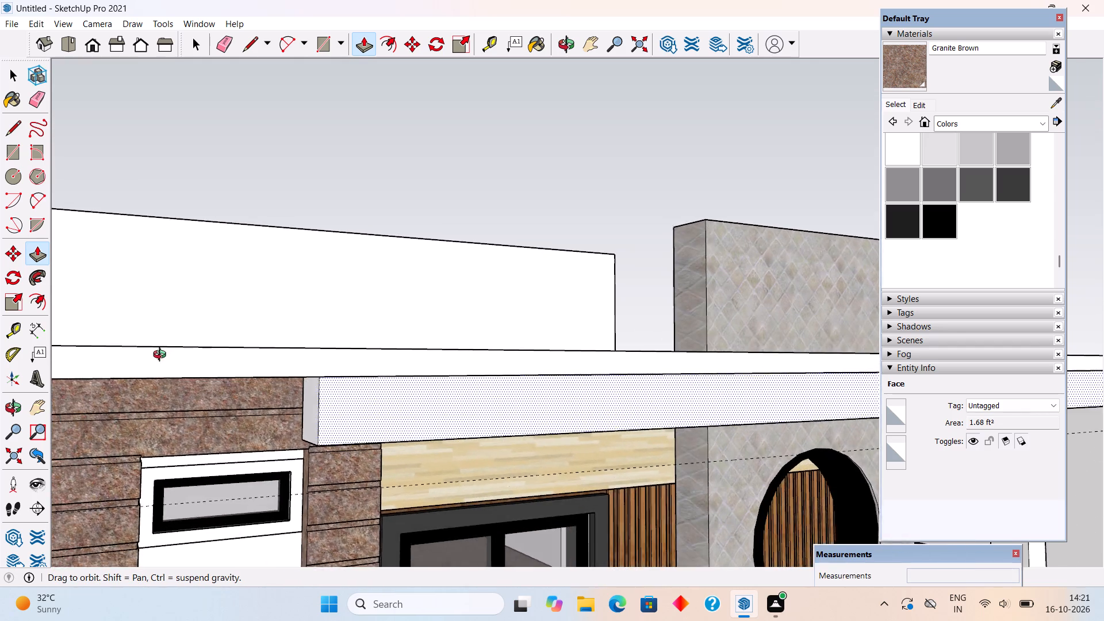
middle_click_drag(162, 356, 162, 358)
scroll(162, 358, "down", 3)
scroll(258, 318, "down", 14)
scroll(224, 377, "up", 5)
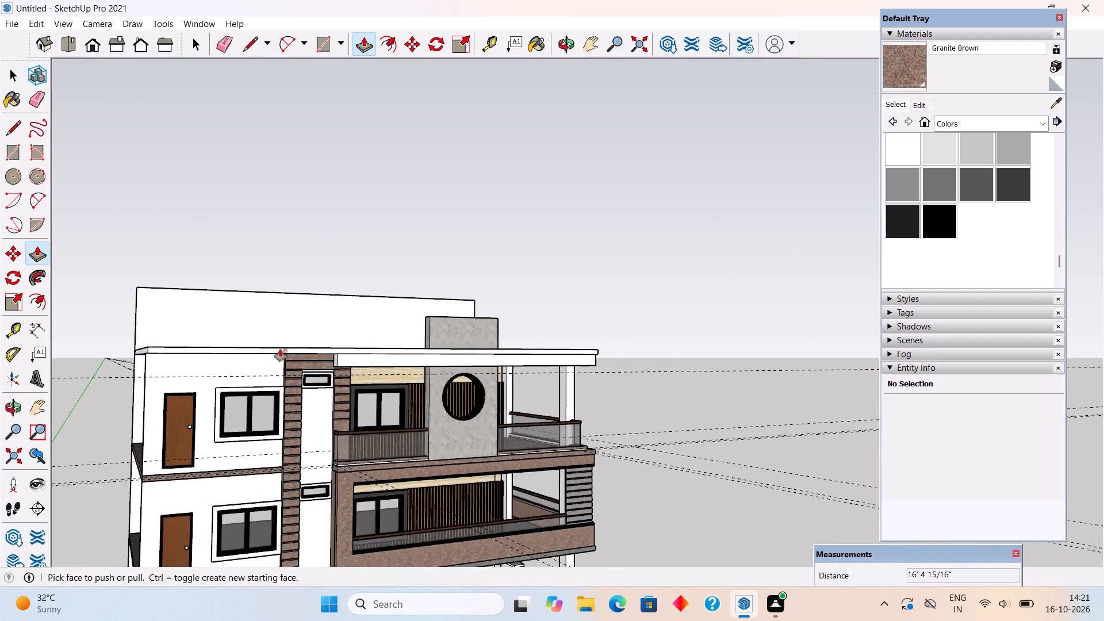
middle_click_drag(280, 349, 488, 339)
scroll(447, 354, "up", 4)
left_click(447, 351)
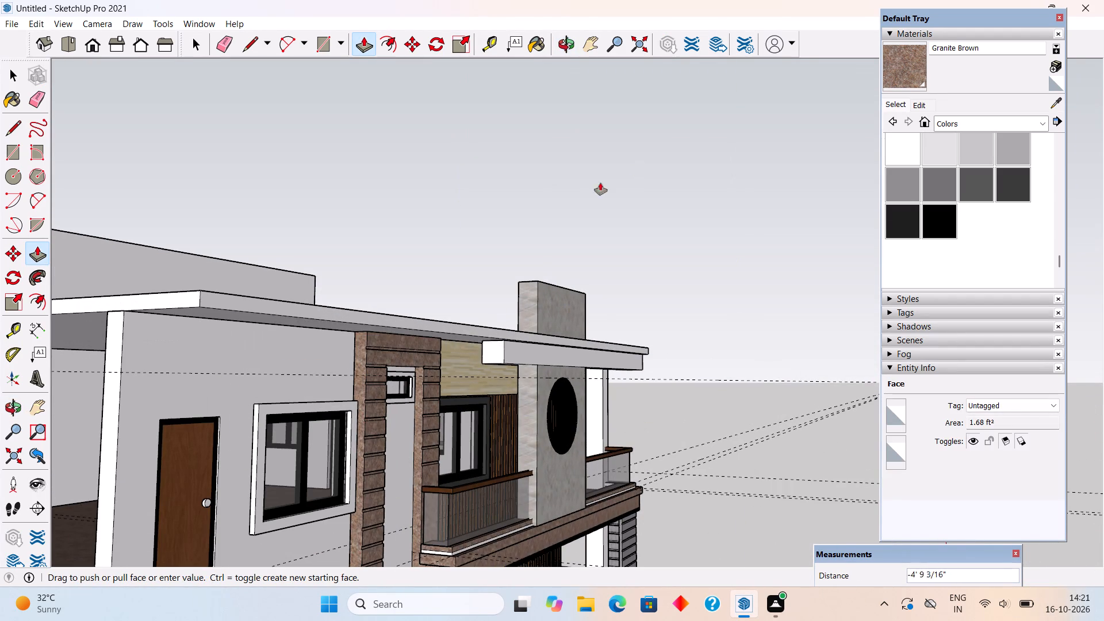
left_click(207, 305)
Thicken the front beam by pulling its long inner face 1" towards the building at the balcony corner.
middle_click_drag(387, 327, 20, 404)
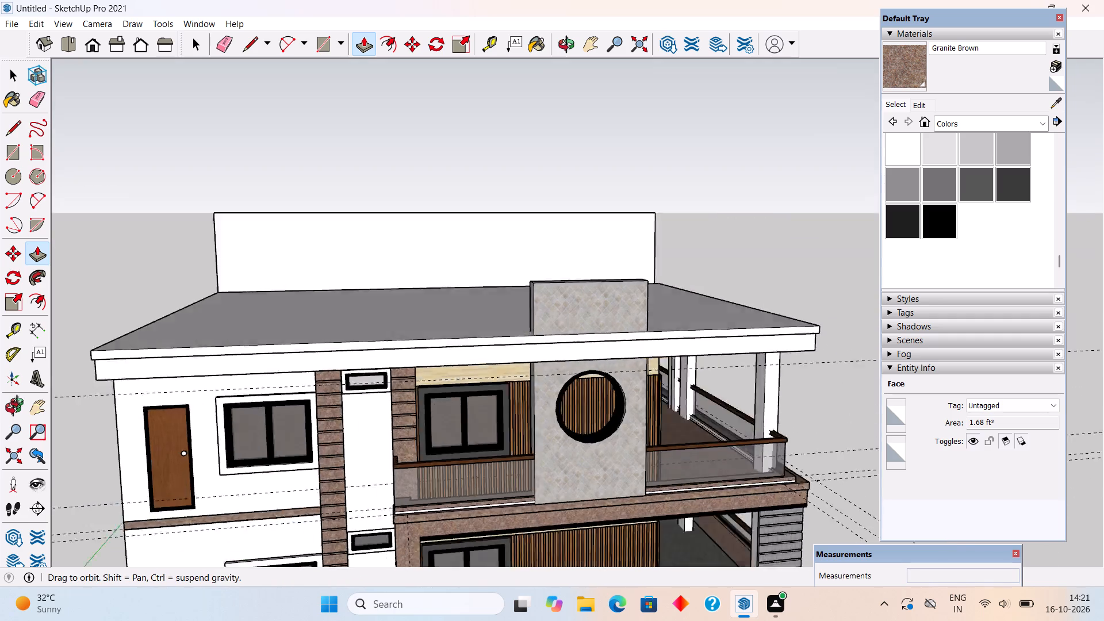
middle_click_drag(20, 404, 0, 404)
scroll(0, 404, "down", 3)
middle_click_drag(647, 386, 343, 315)
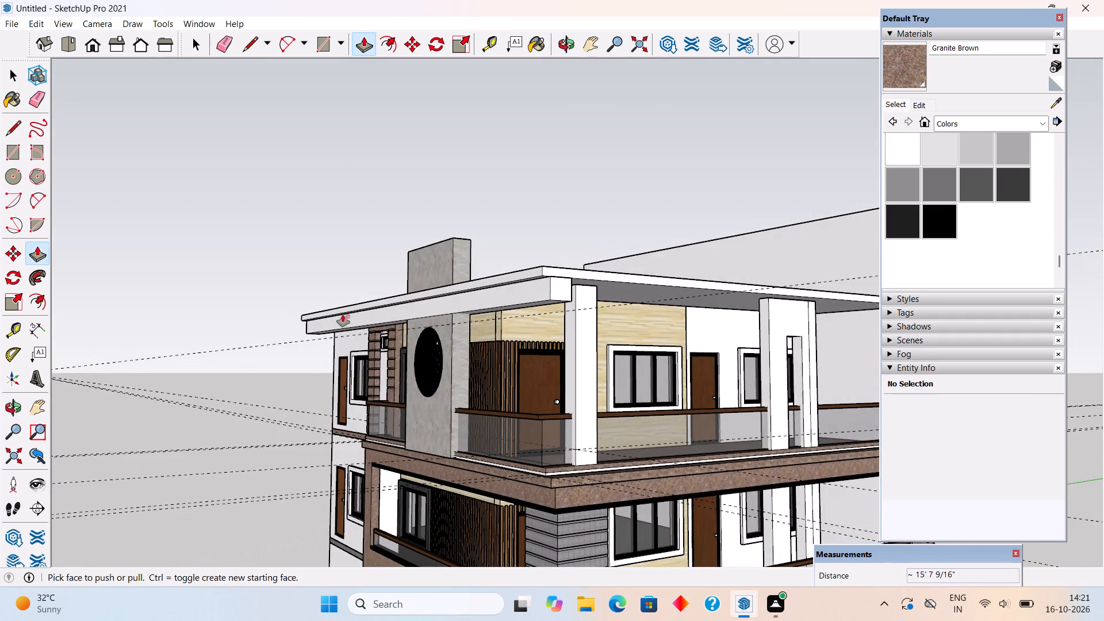
scroll(561, 312, "up", 3)
middle_click_drag(282, 297, 274, 299)
middle_click_drag(601, 329, 512, 320)
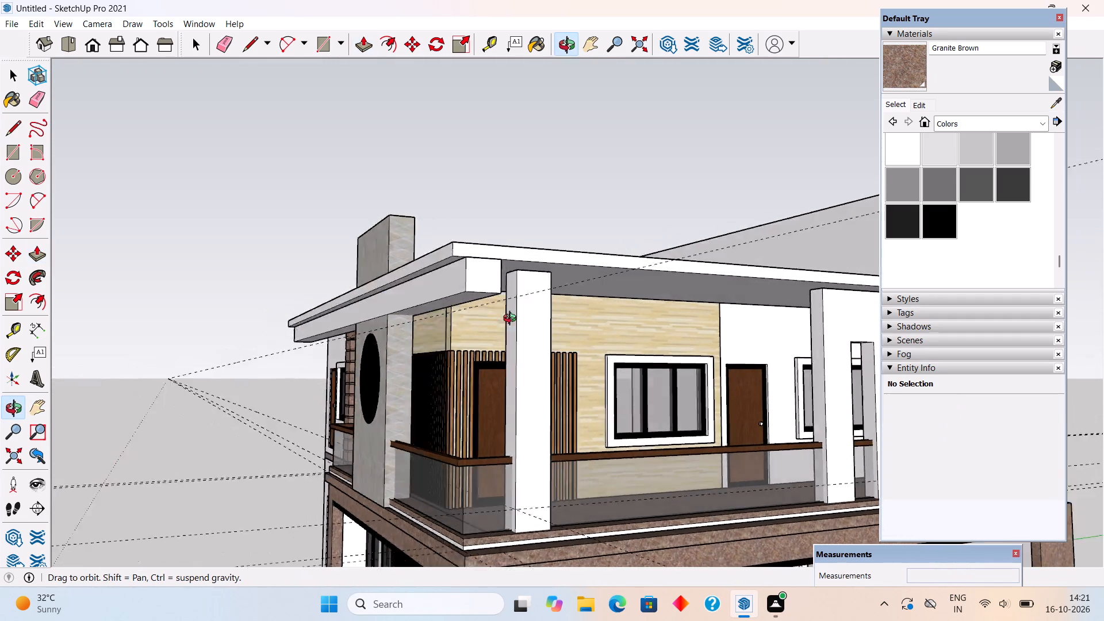
middle_click_drag(512, 320, 502, 317)
scroll(407, 314, "up", 3)
middle_click_drag(390, 279, 359, 294)
left_click(359, 287)
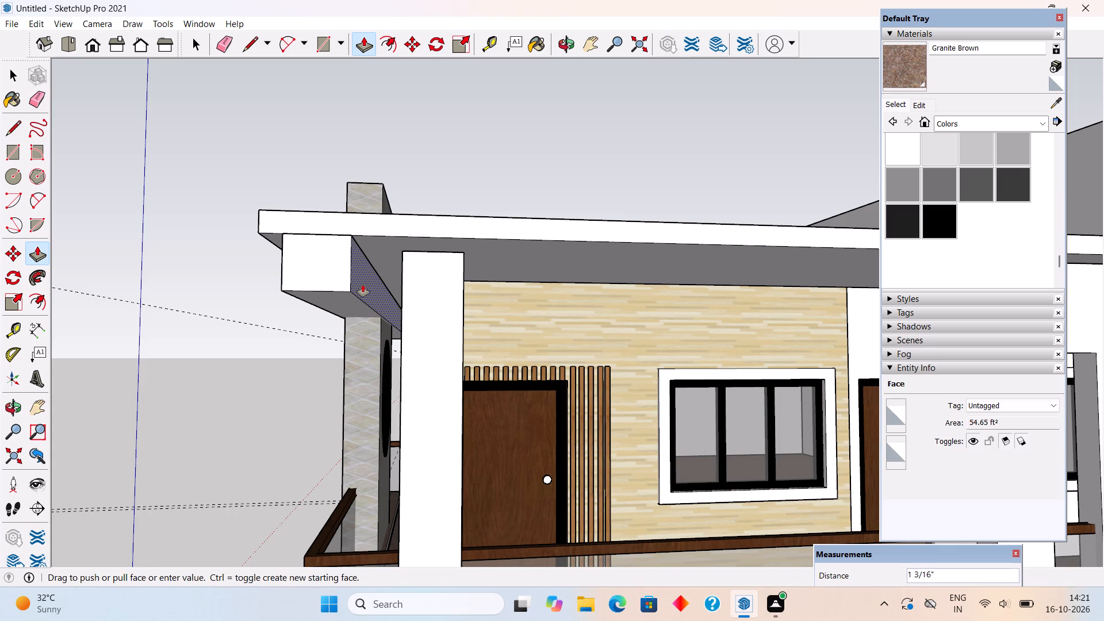
type("1\"")
key("Return")
Draw a vertical line about 1' 2 15/16" long across the front beam's inner face, between its open end and the corner column.
middle_click_drag(346, 301, 309, 304)
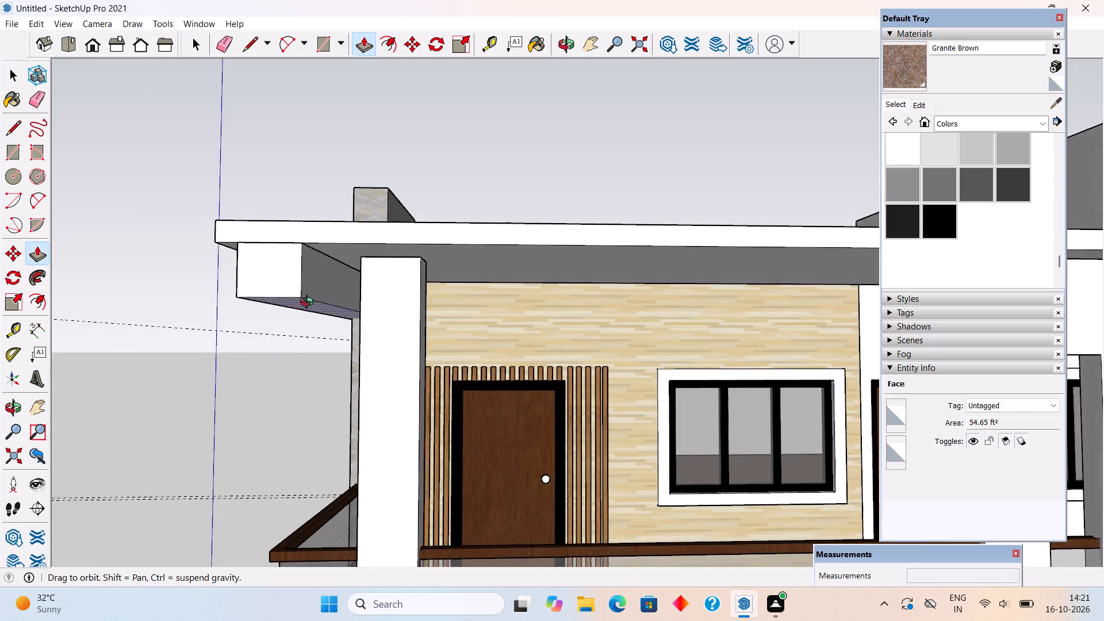
middle_click_drag(309, 304, 194, 312)
key("space")
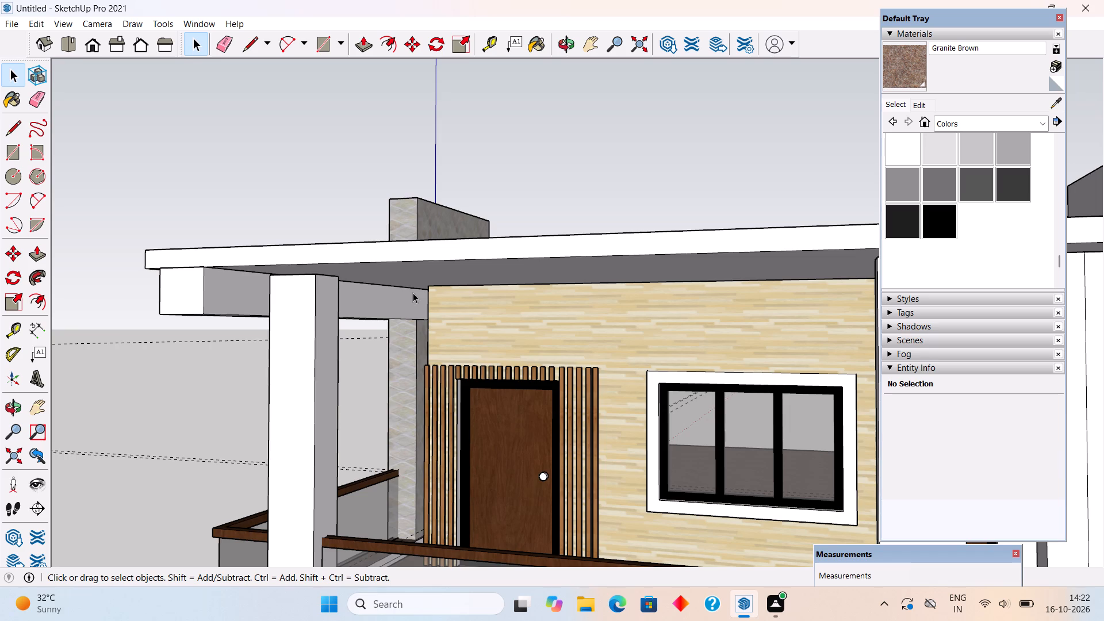
middle_click_drag(294, 302, 144, 313)
middle_click_drag(219, 302, 162, 292)
scroll(162, 292, "up", 1)
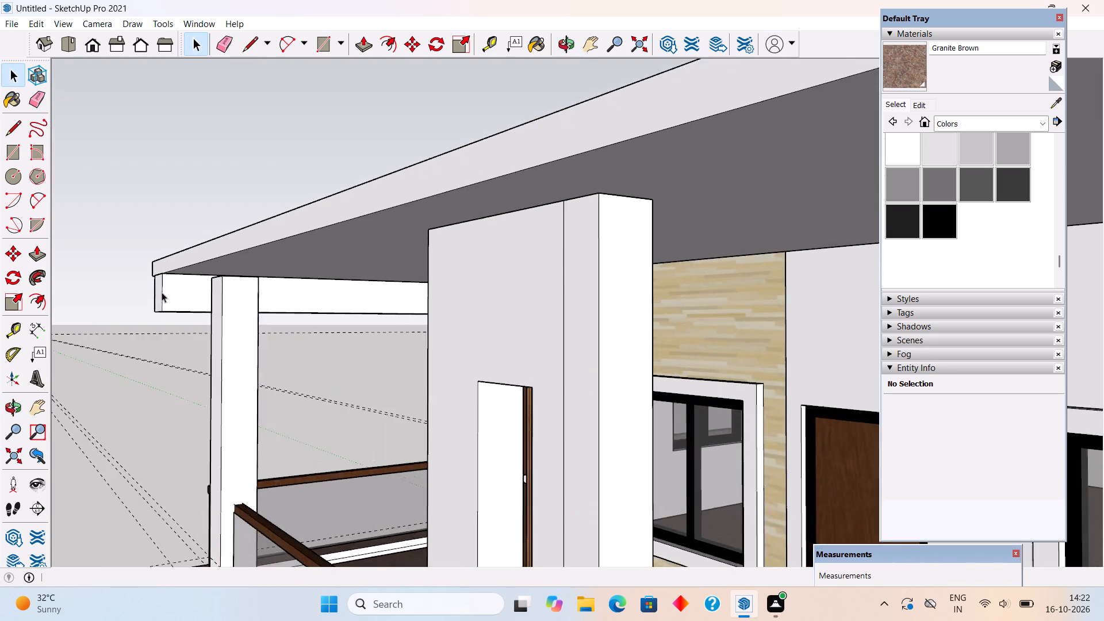
scroll(162, 292, "up", 6)
key("t")
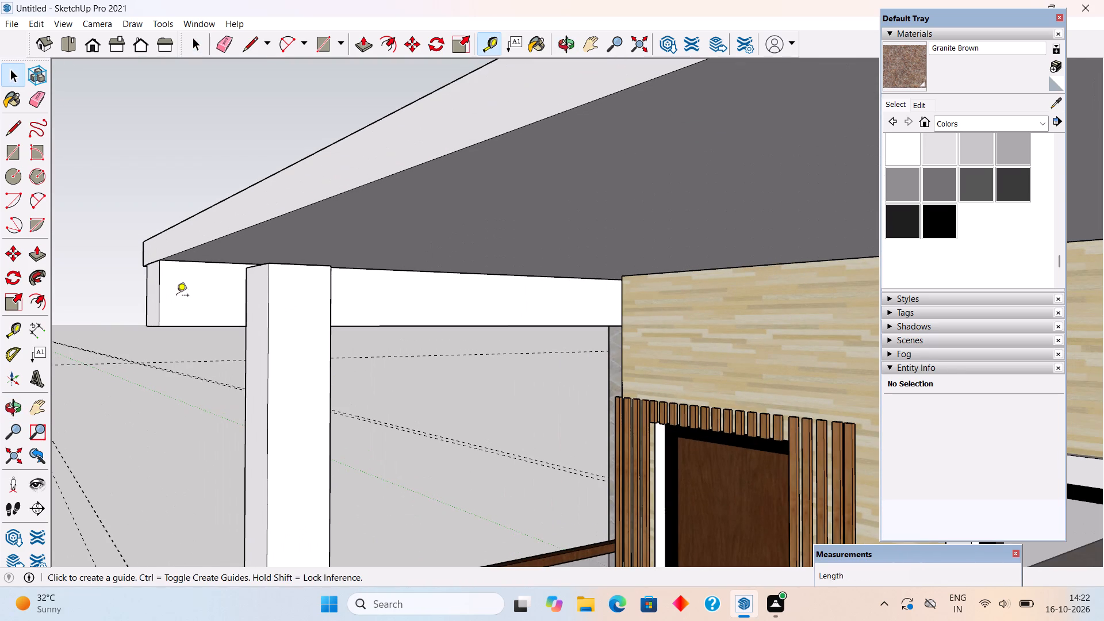
key("l")
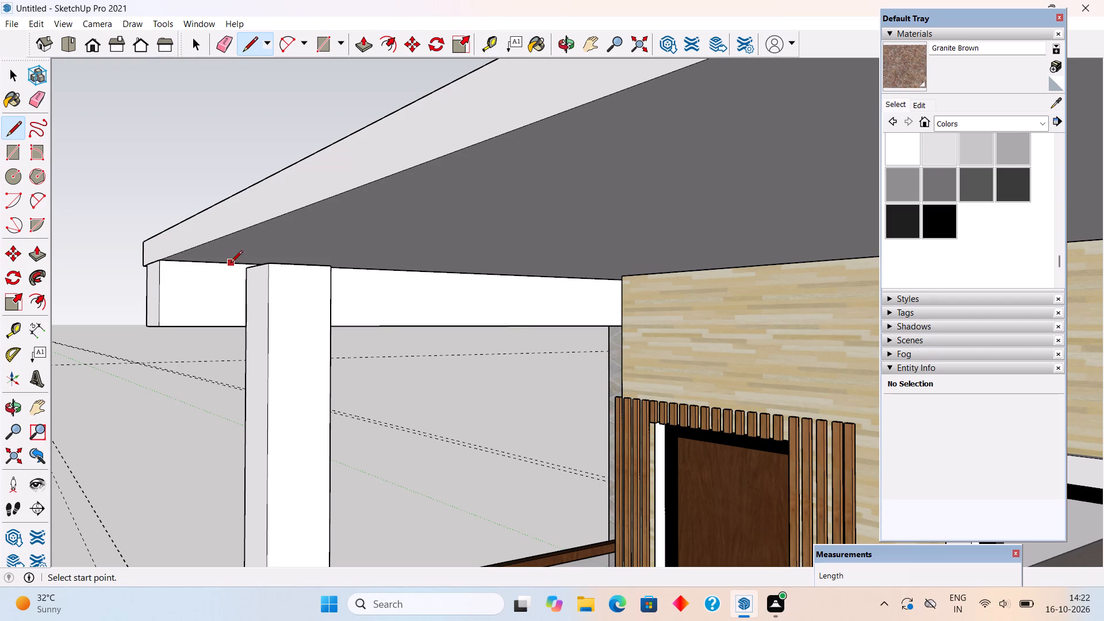
left_click(231, 263)
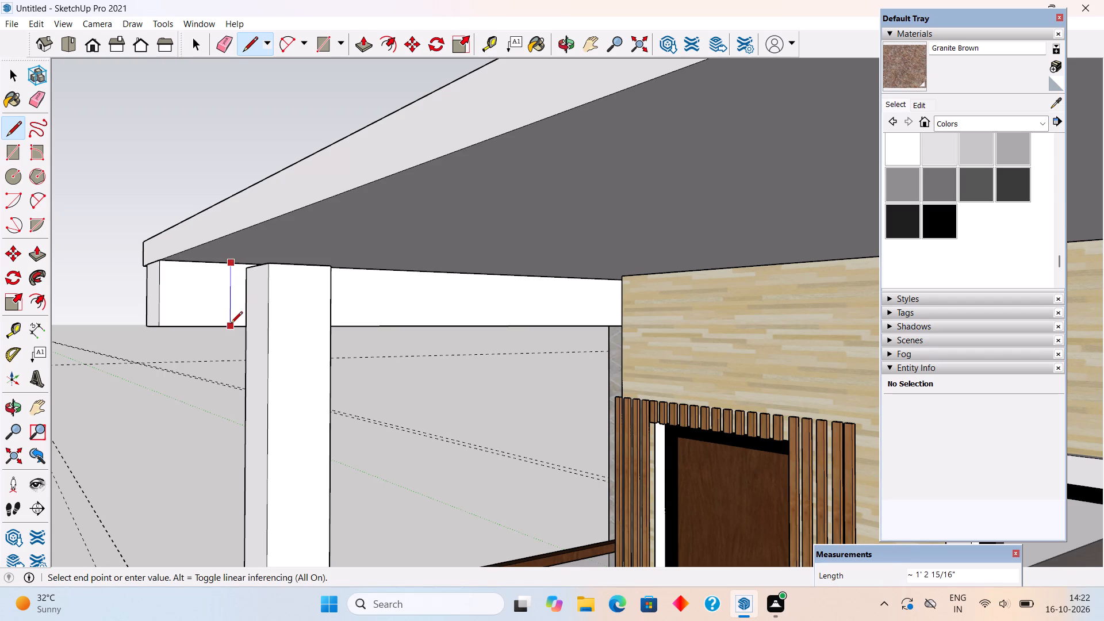
left_click(231, 327)
key("space")
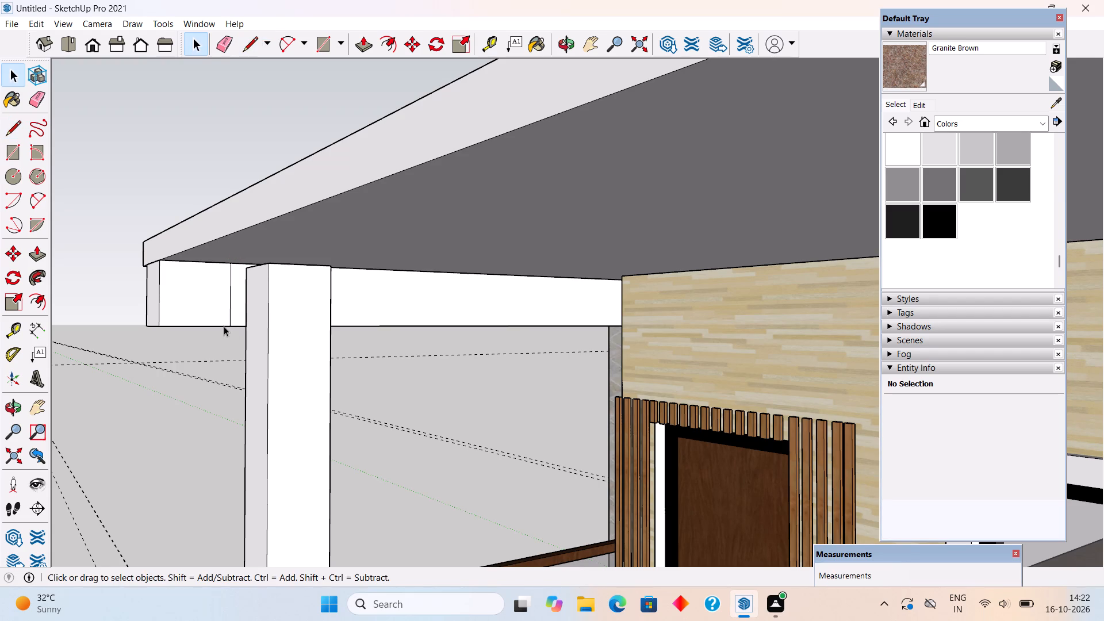
Push the front beam's end face at the balcony corner inward 2", then 1" more.
key("p")
left_click(154, 294)
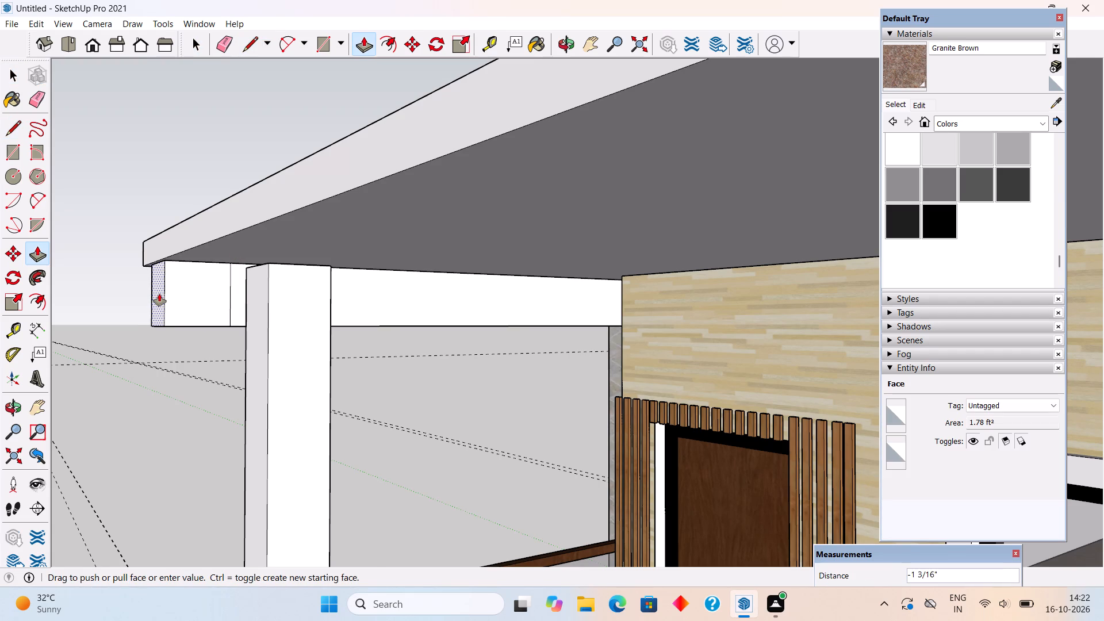
type("2\"")
key("Return")
left_click(164, 301)
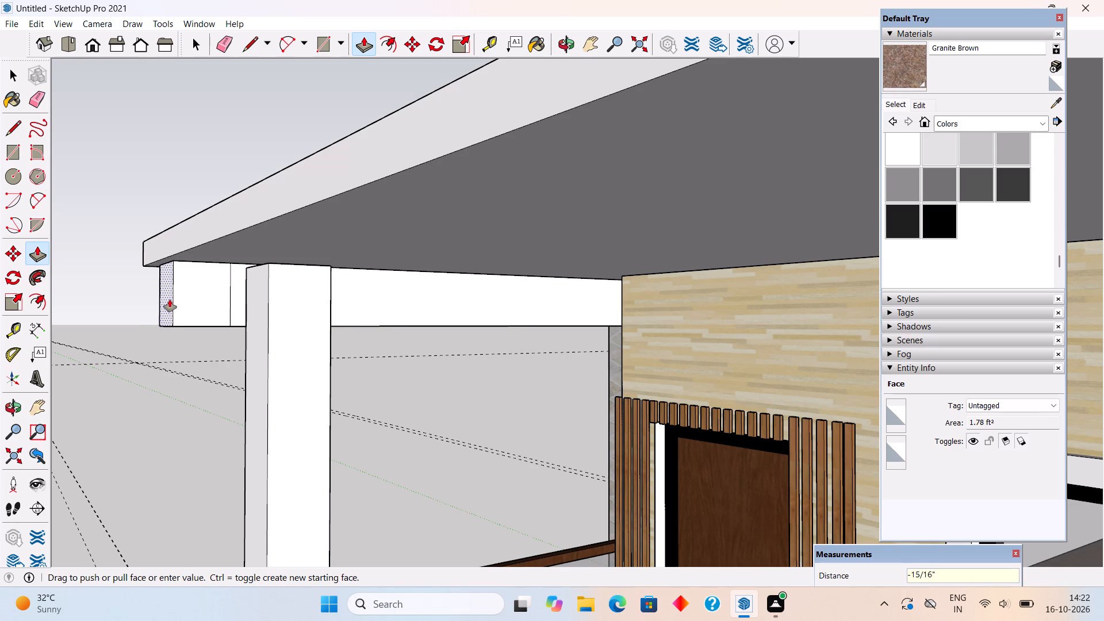
type("1\"")
key("Return")
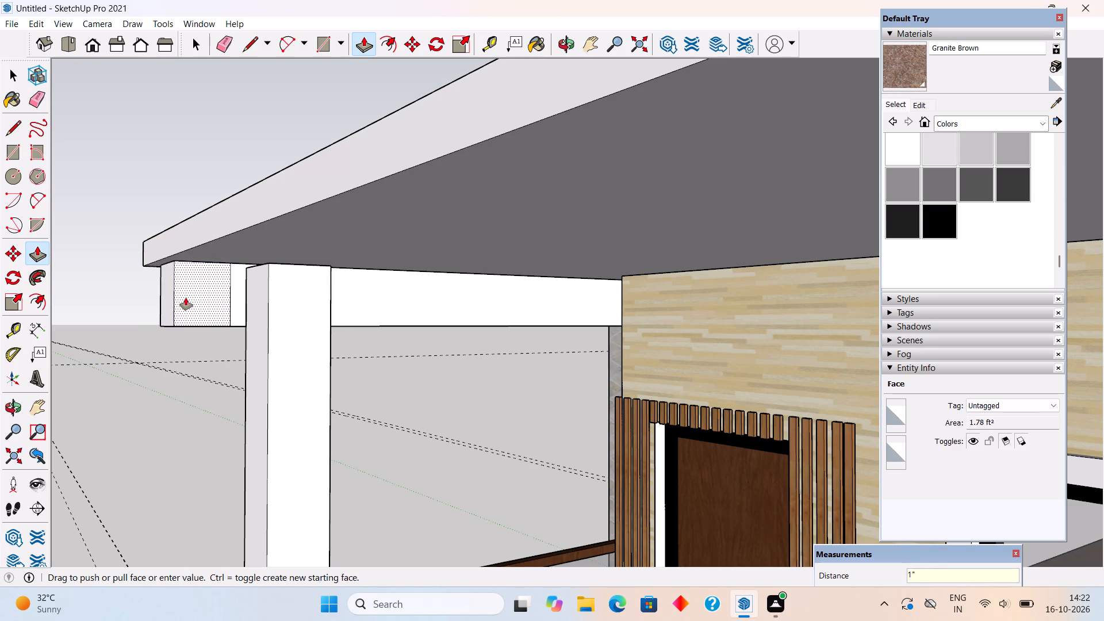
Push/Pull the divided-off end section of the beam's inner face about 31' 6 1/4" to the tall end wall, as a side beam.
left_click(186, 298)
scroll(248, 296, "down", 20)
scroll(248, 296, "down", 5)
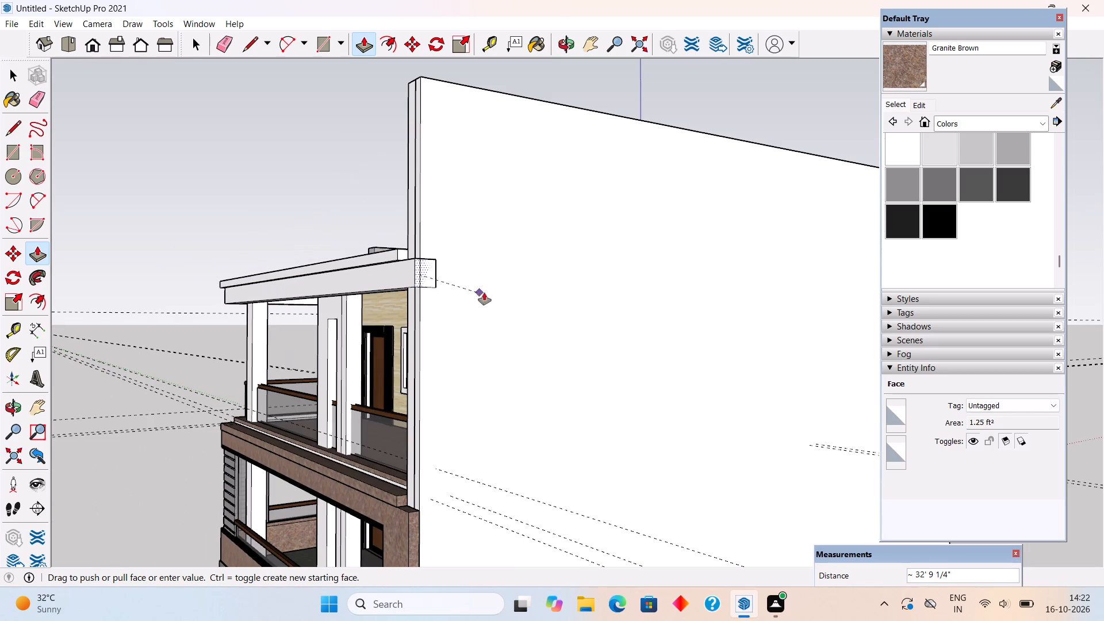
middle_click_drag(405, 311, 446, 360)
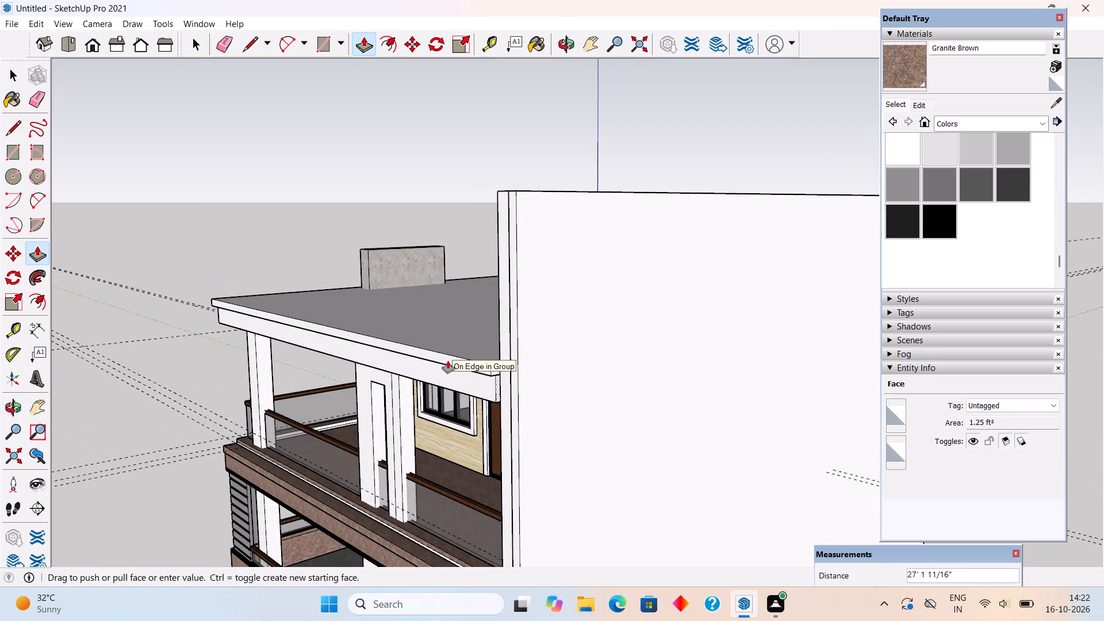
scroll(483, 380, "up", 2)
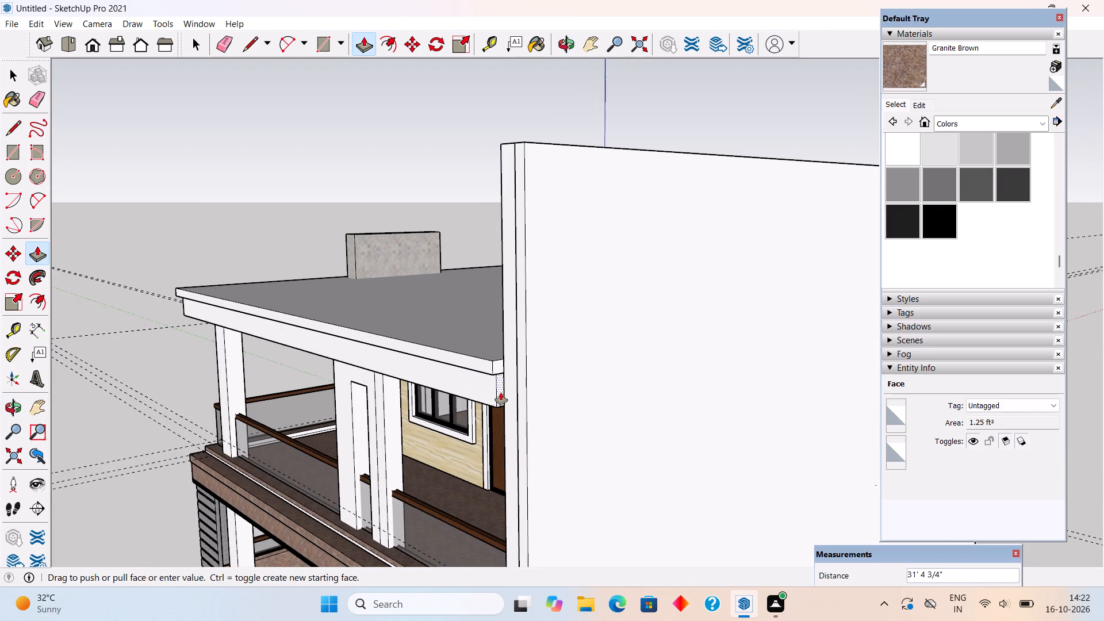
left_click(505, 430)
key("space")
left_click(424, 158)
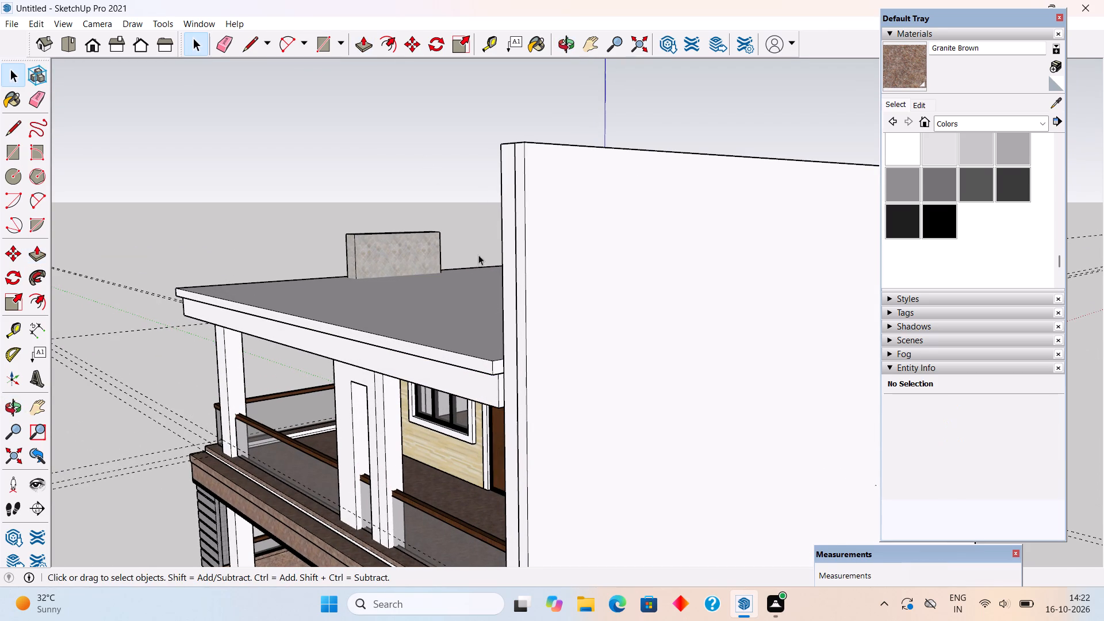
Push the side beam's long outer face inward about 4" under the roof slab's edge.
scroll(465, 392, "up", 5)
middle_click_drag(451, 339, 415, 294)
scroll(433, 339, "up", 4)
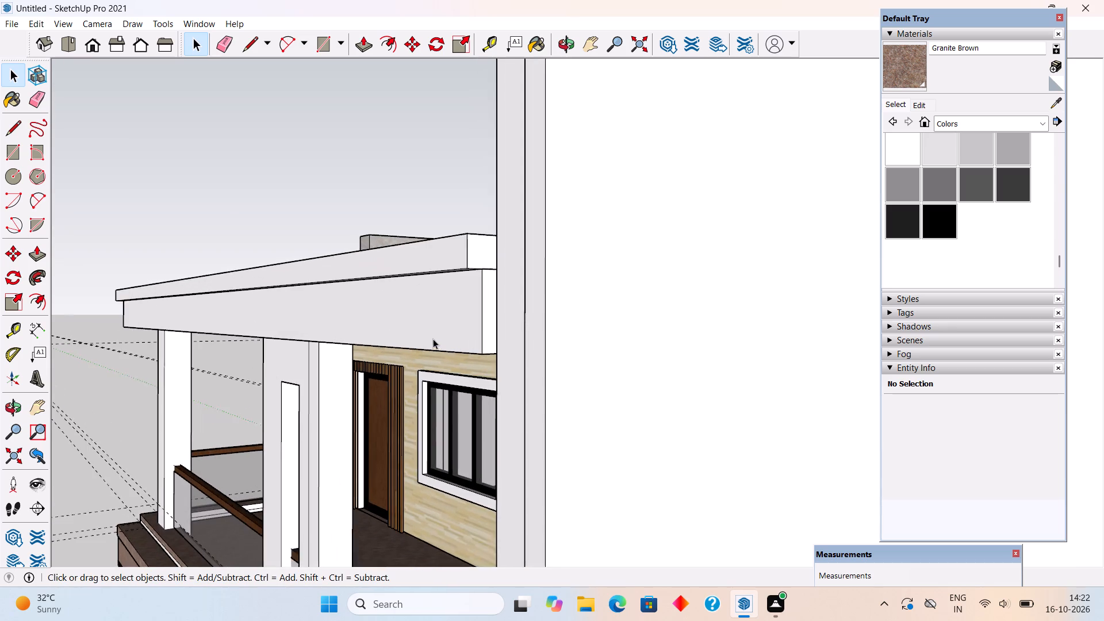
left_click(448, 325)
key("p")
left_click(448, 325)
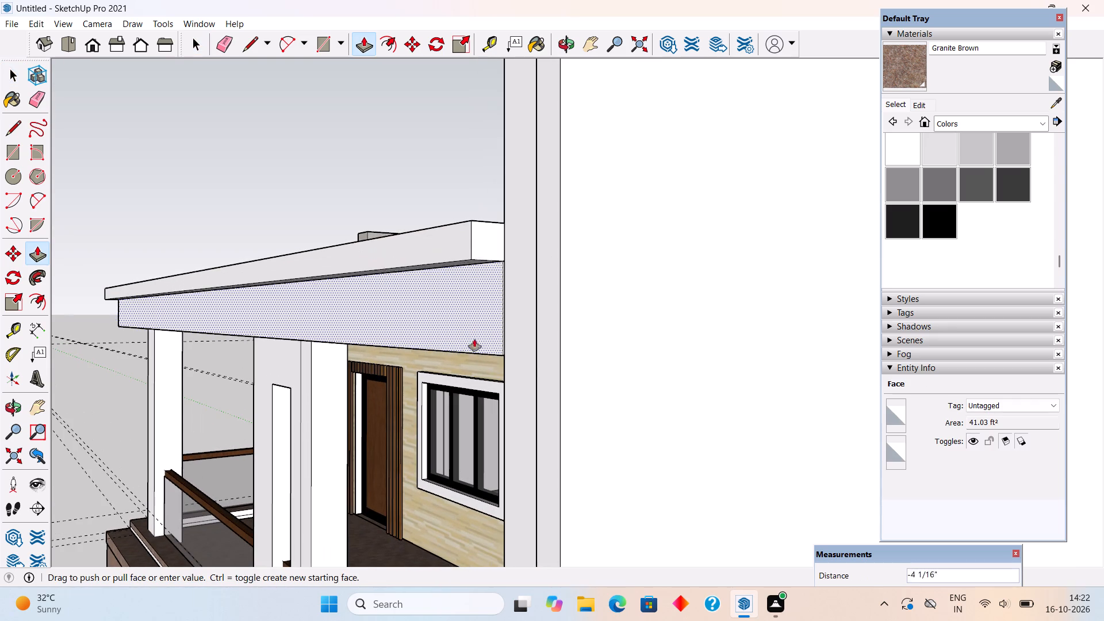
left_click(502, 388)
key("space")
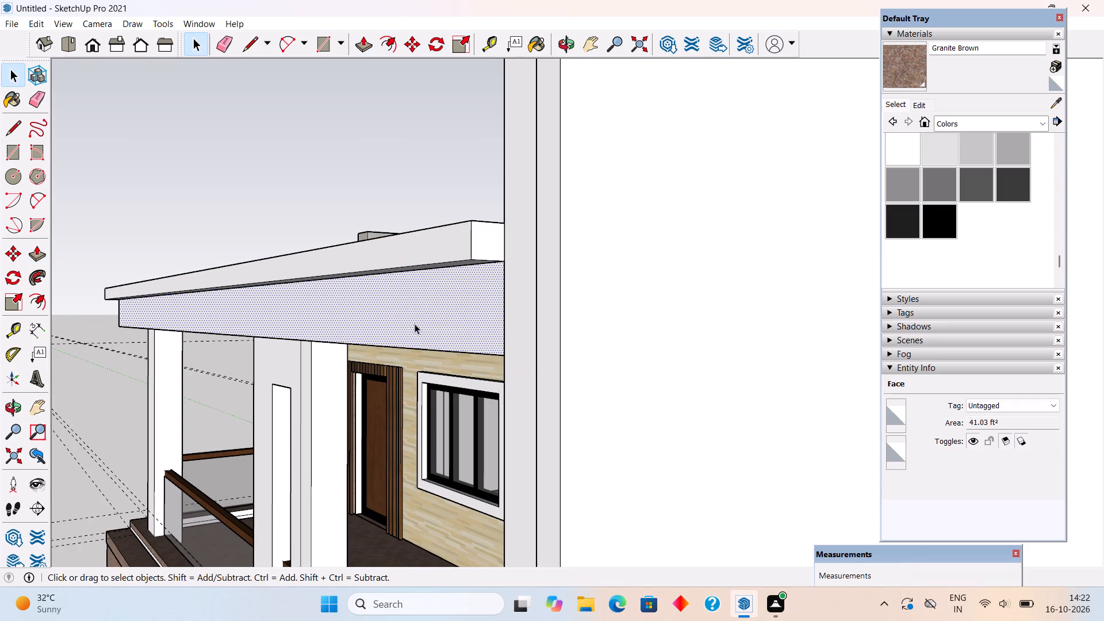
Pull the side beam's long inner face about 3 5/16" towards the building, behind the balcony columns.
middle_click_drag(385, 296, 639, 261)
scroll(639, 261, "down", 5)
scroll(546, 315, "down", 10)
middle_click_drag(461, 342, 588, 339)
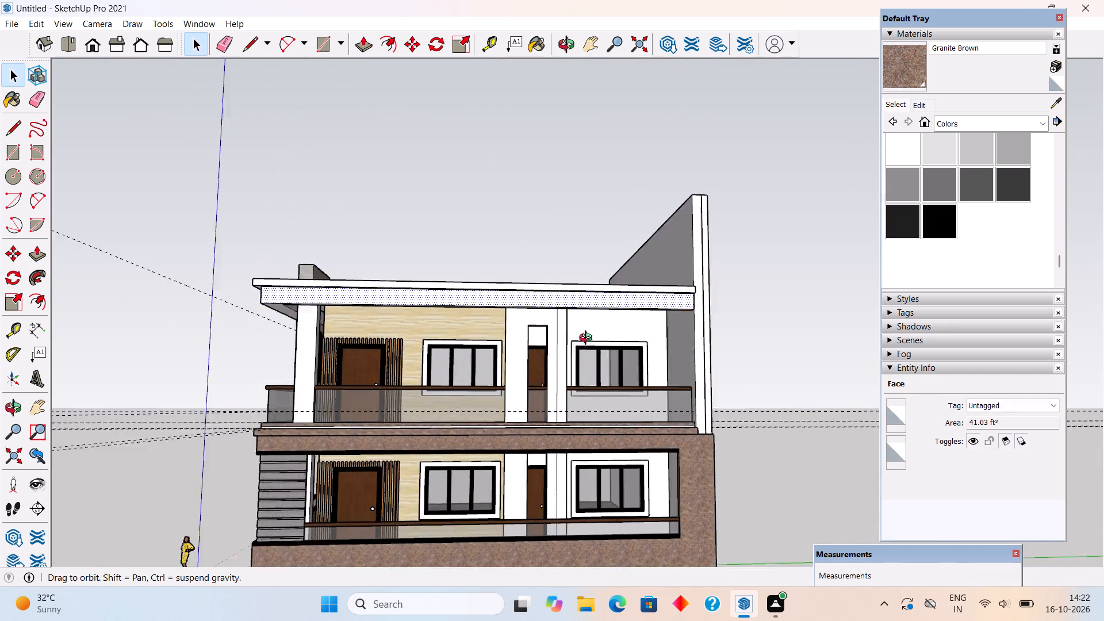
middle_click_drag(588, 339, 849, 348)
middle_click_drag(604, 323, 743, 302)
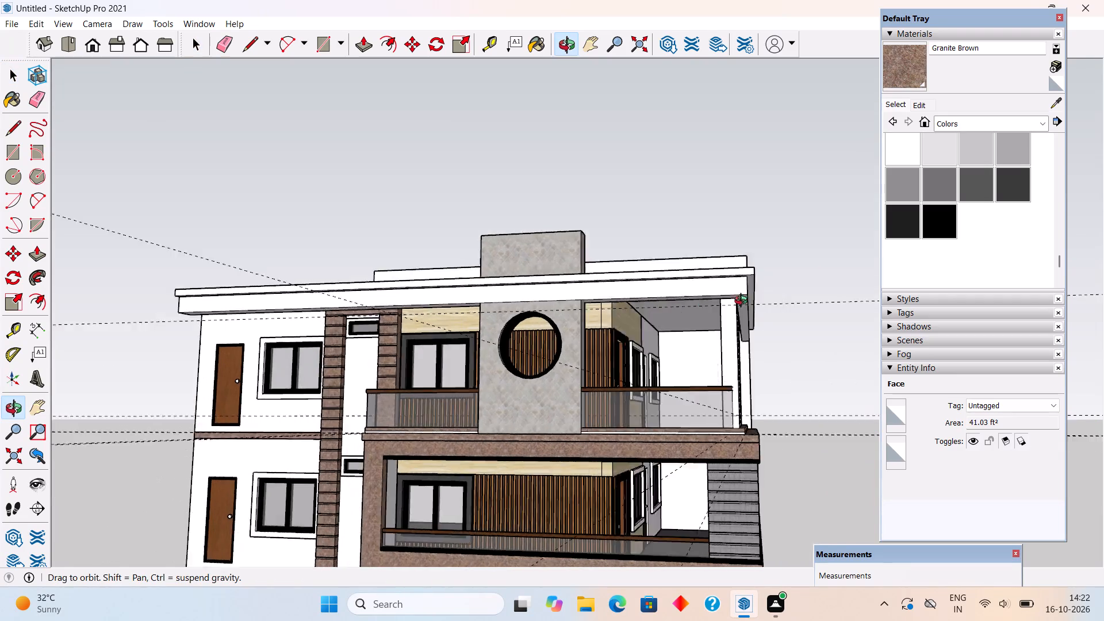
middle_click_drag(743, 302, 815, 275)
scroll(665, 313, "up", 4)
left_click(764, 323)
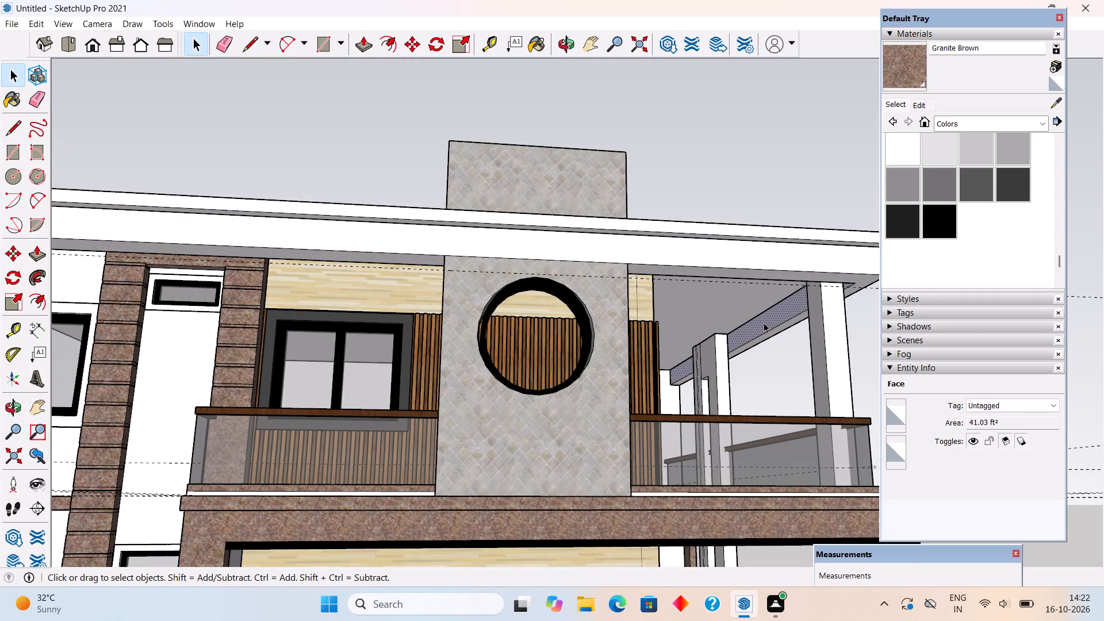
key("p")
left_click(764, 323)
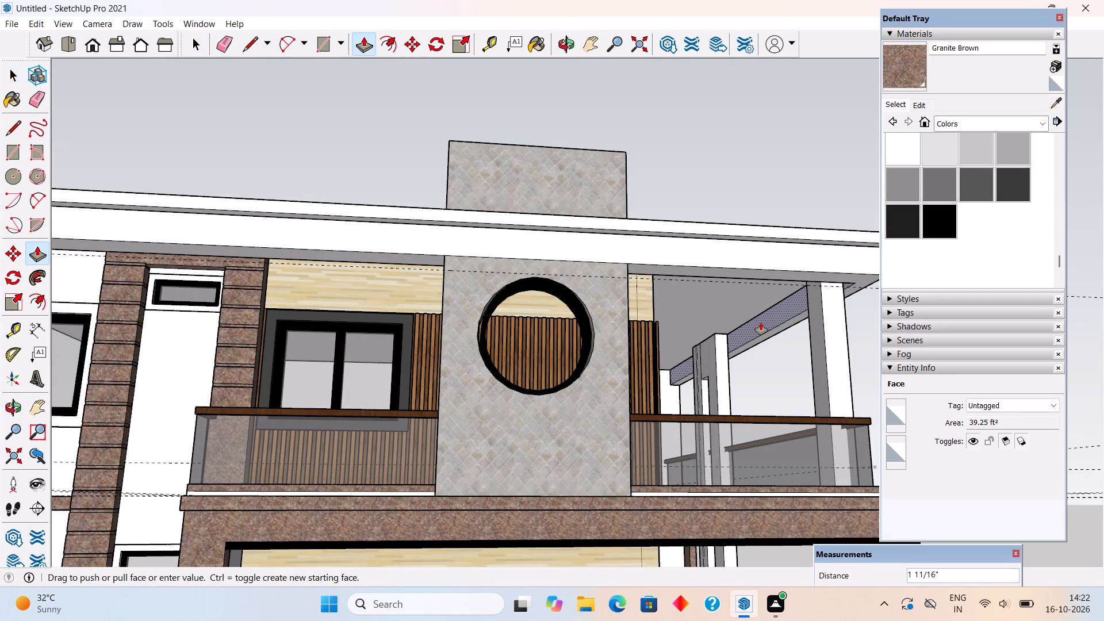
left_click(759, 323)
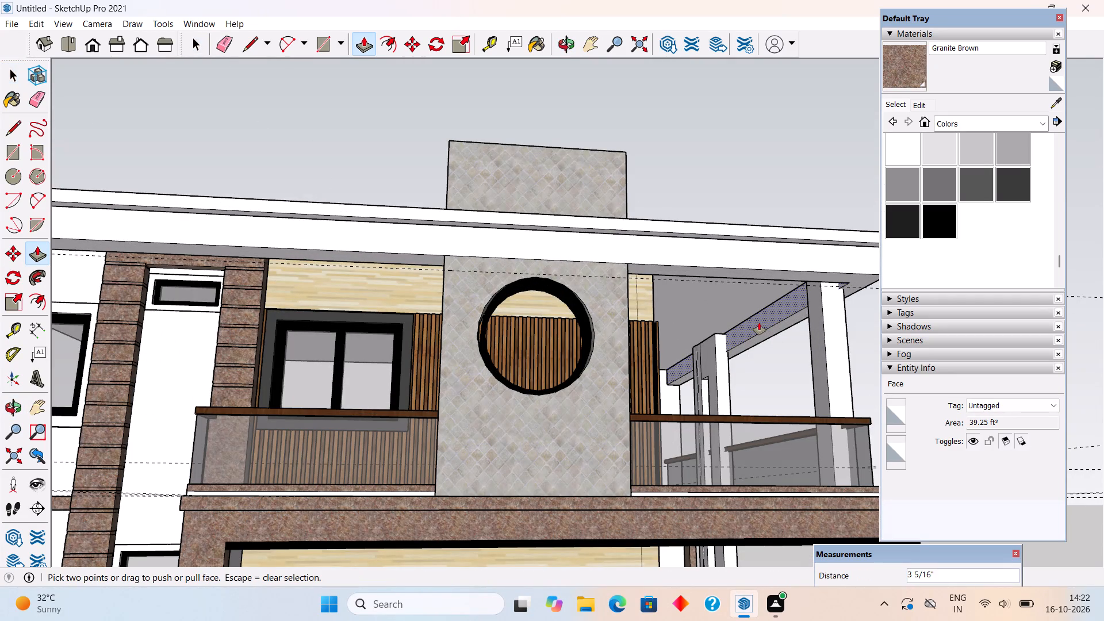
key("space")
left_click(779, 181)
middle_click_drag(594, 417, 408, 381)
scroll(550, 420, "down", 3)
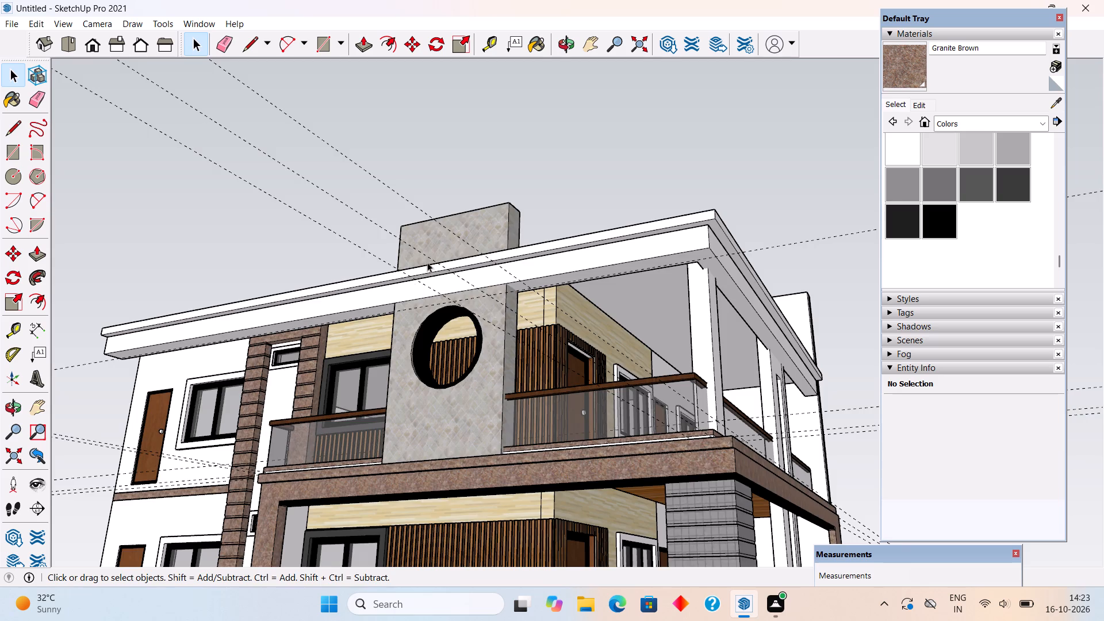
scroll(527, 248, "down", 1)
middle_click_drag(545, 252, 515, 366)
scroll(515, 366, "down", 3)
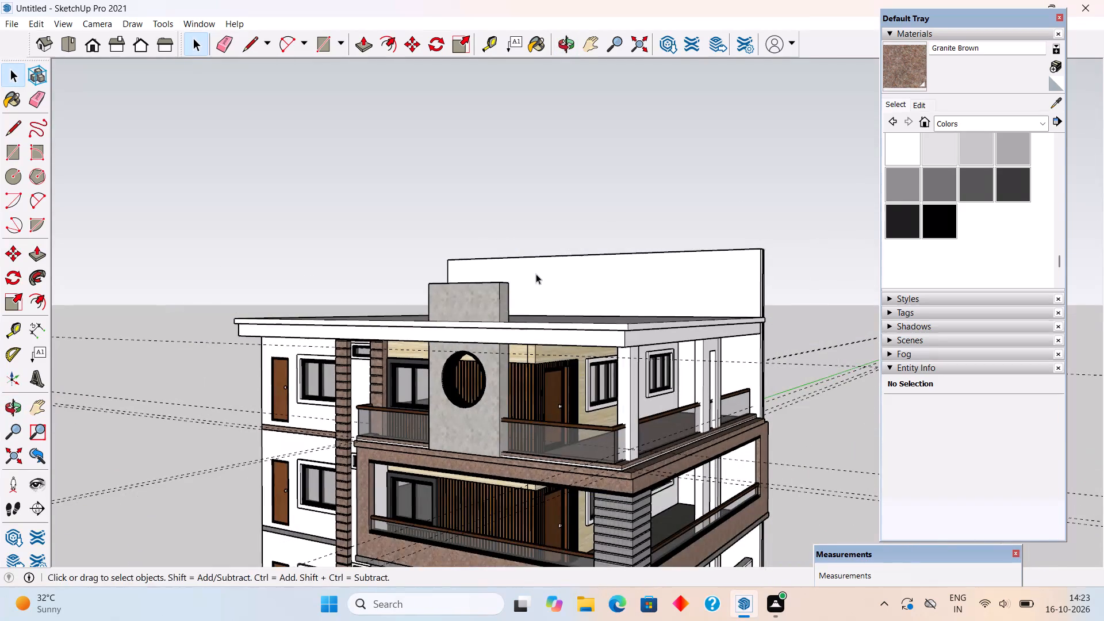
Push the side beam's long inner face about 2 5/8" outward, away from the building.
middle_click_drag(555, 314, 661, 317)
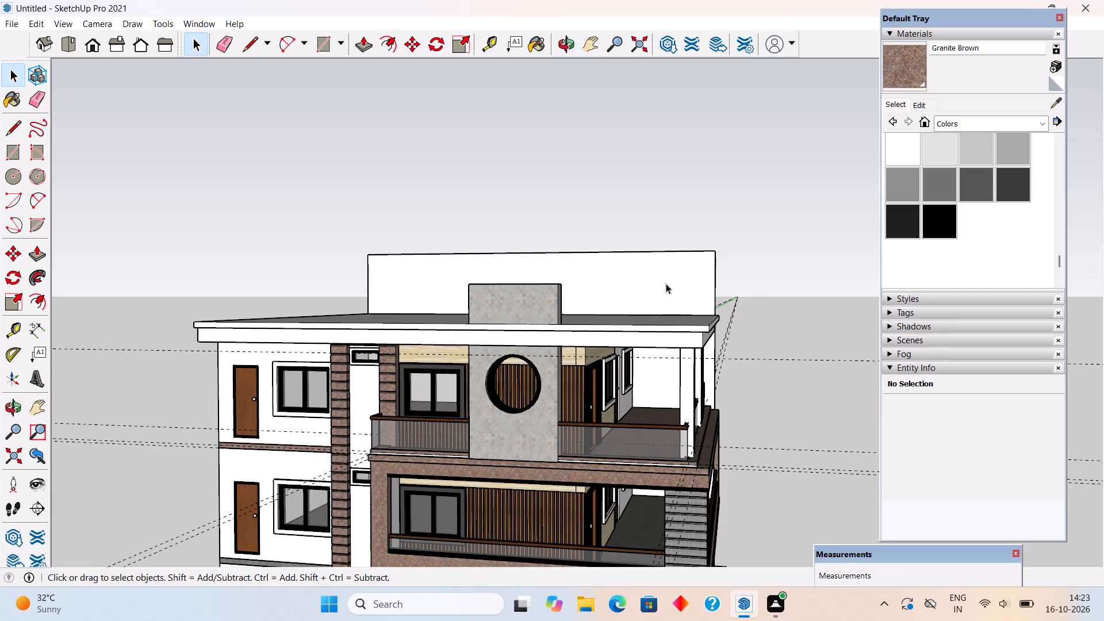
middle_click_drag(668, 366, 760, 282)
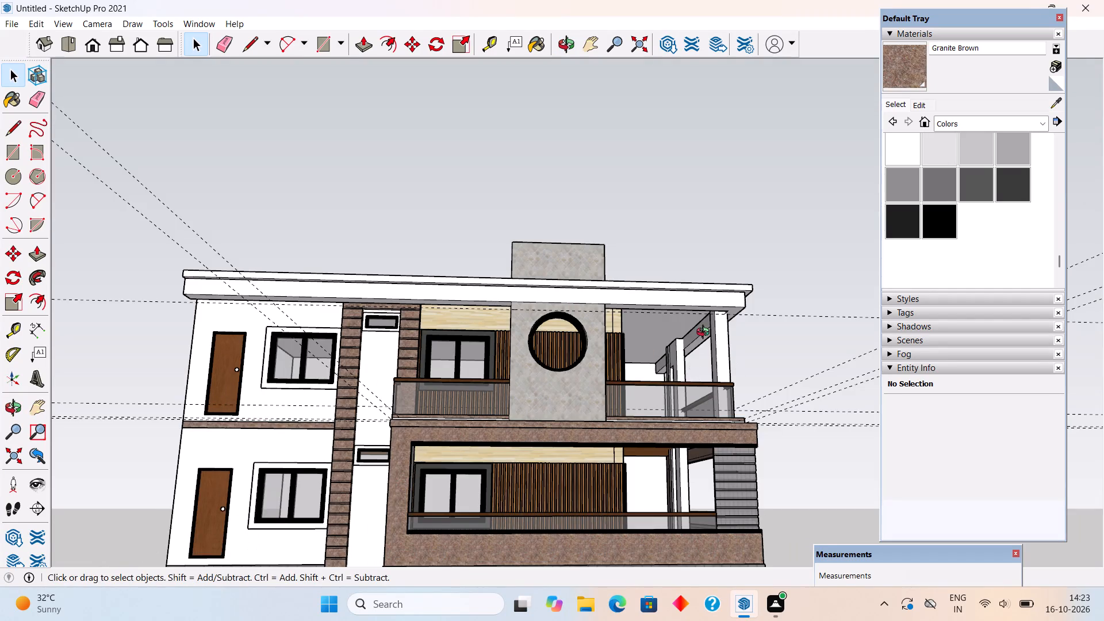
middle_click_drag(706, 333, 725, 317)
scroll(687, 339, "up", 4)
middle_click_drag(778, 343, 758, 393)
scroll(687, 352, "up", 5)
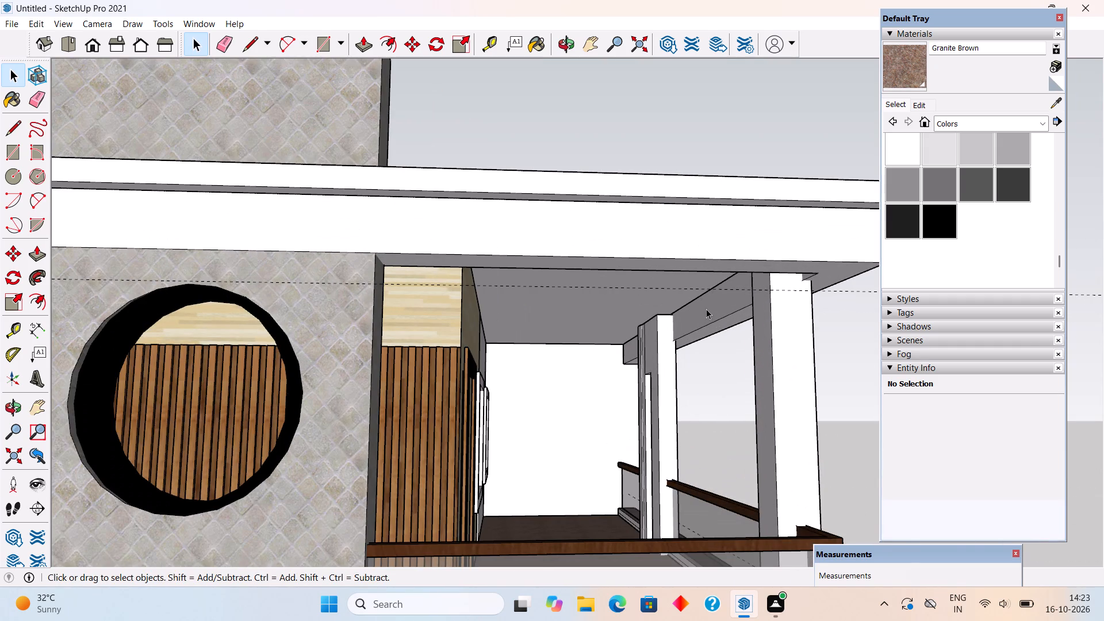
left_click(706, 309)
key("p")
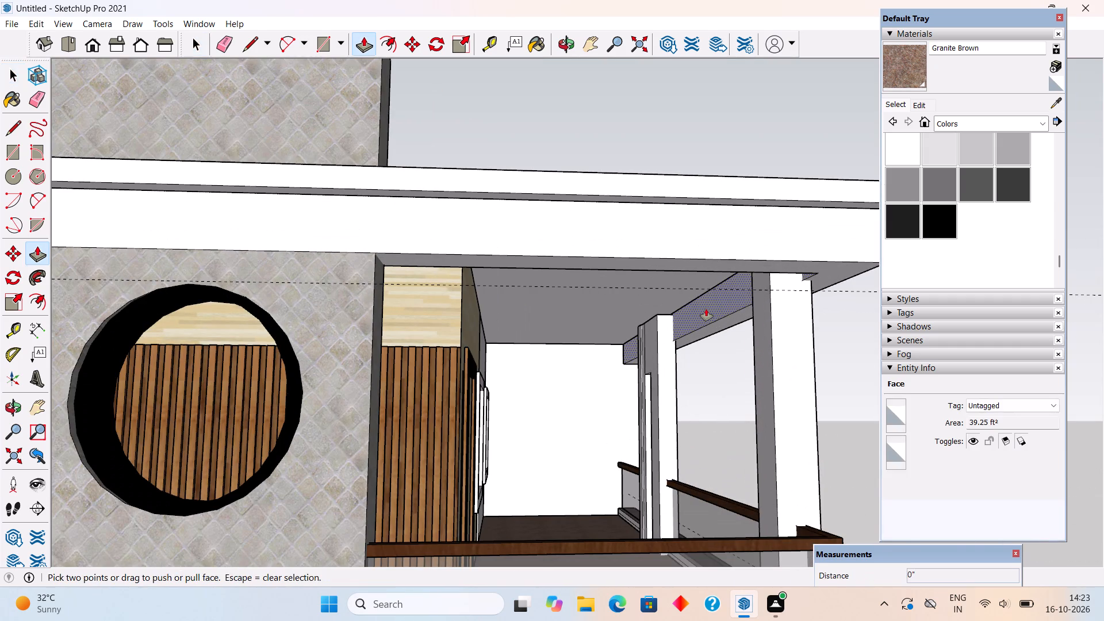
left_click(706, 309)
left_click(712, 306)
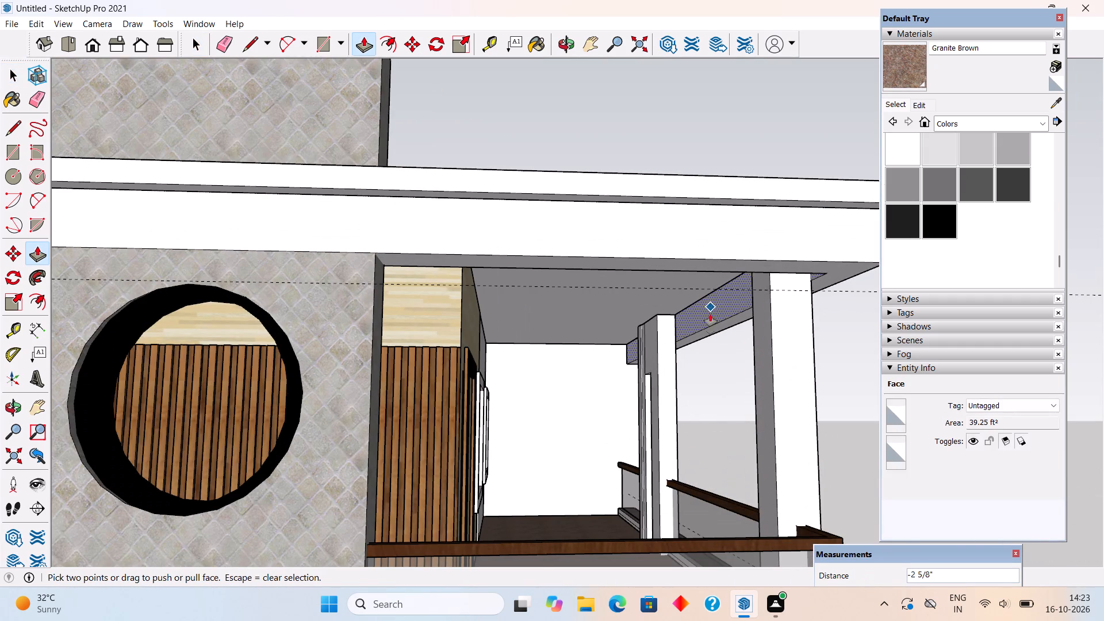
key("space")
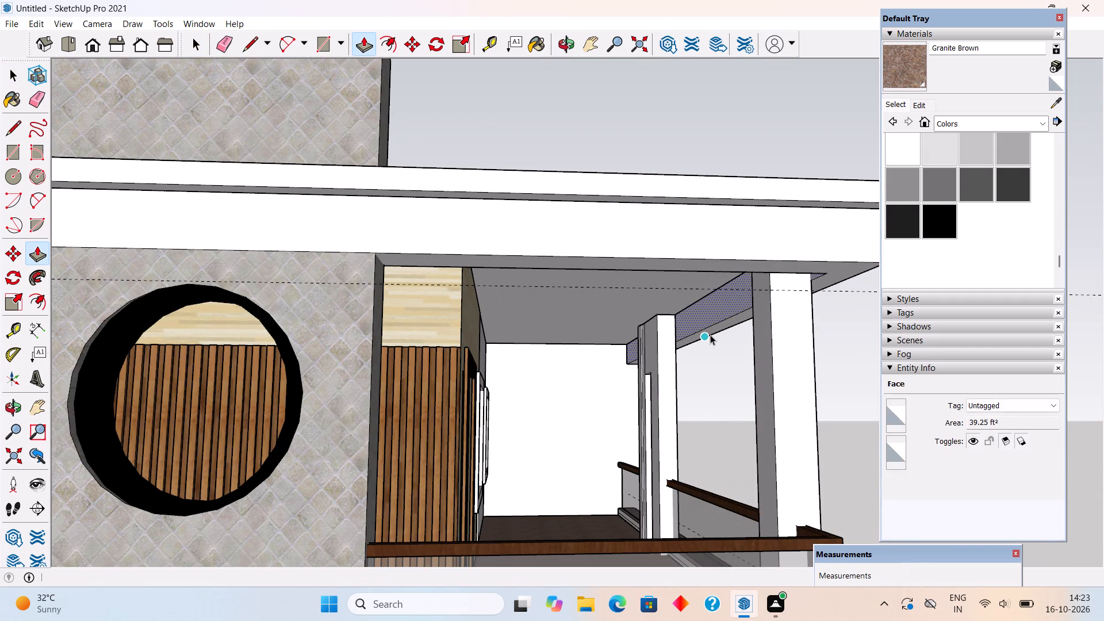
Open the stone panel group on the top-floor balcony and push its rear face about 3 13/16" inward to thin the panel.
middle_click_drag(673, 296, 428, 208)
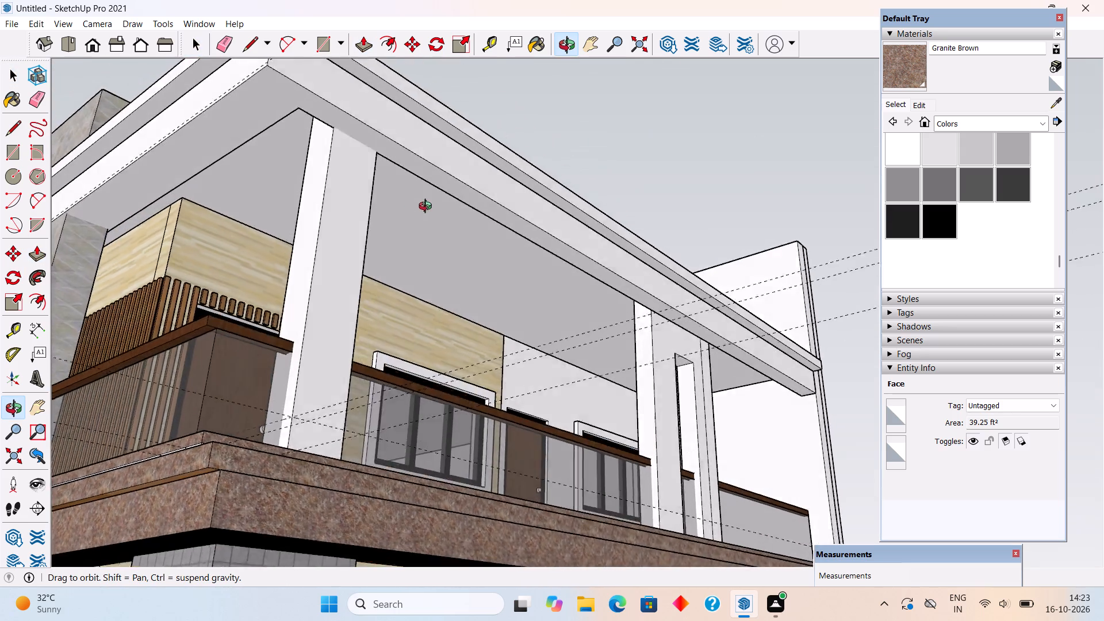
middle_click_drag(428, 208, 505, 313)
scroll(505, 312, "down", 3)
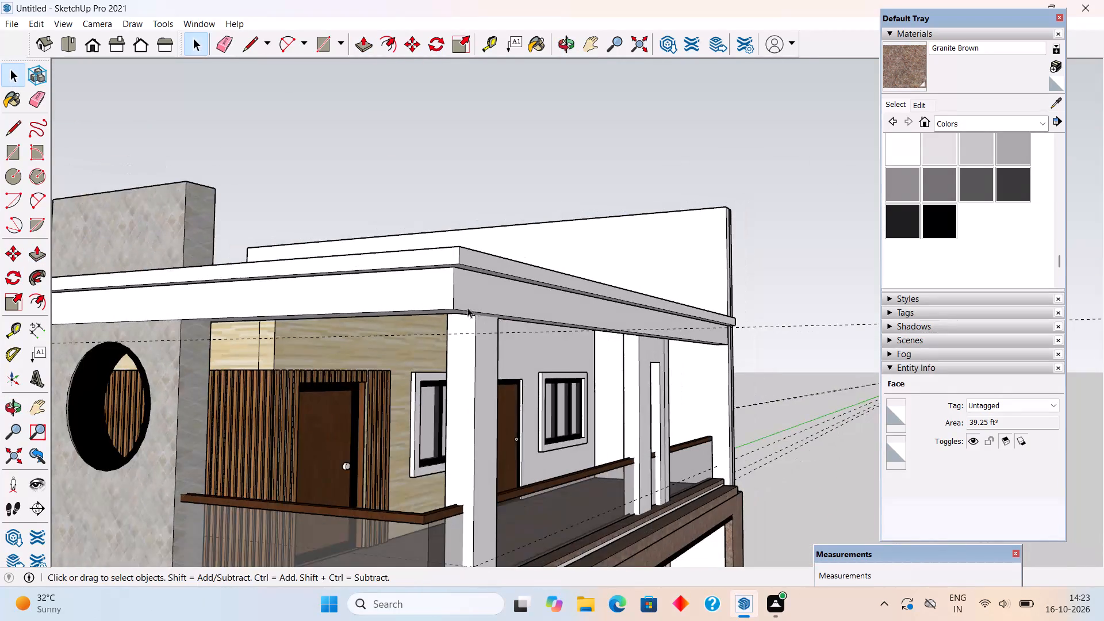
scroll(467, 308, "down", 4)
middle_click_drag(436, 333, 255, 382)
scroll(263, 383, "up", 7)
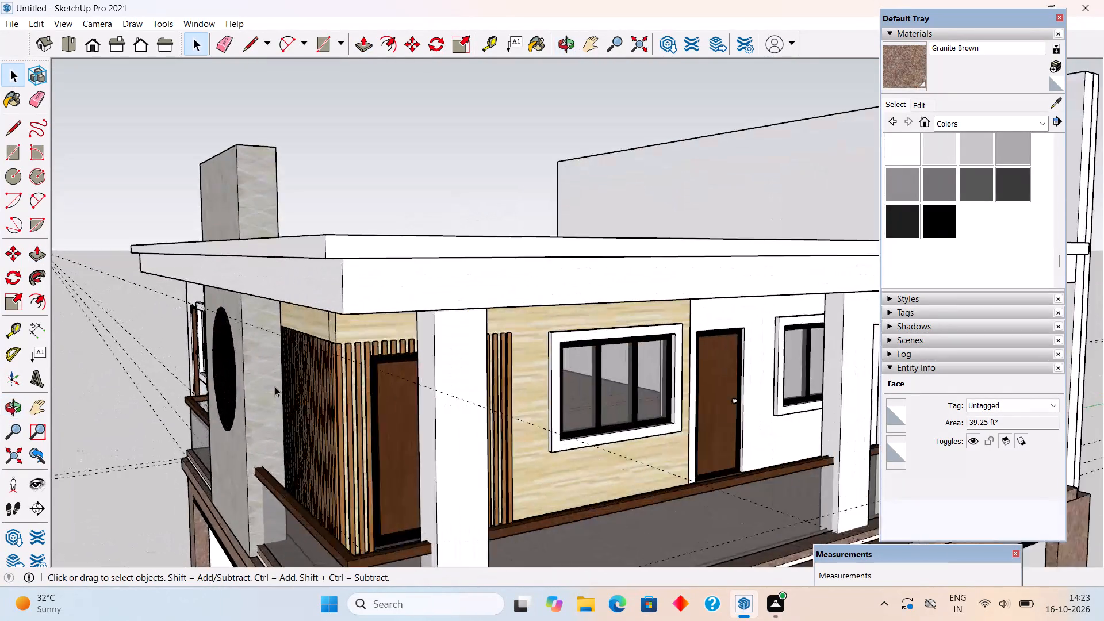
scroll(275, 386, "up", 4)
middle_click_drag(263, 389, 188, 377)
scroll(209, 363, "up", 3)
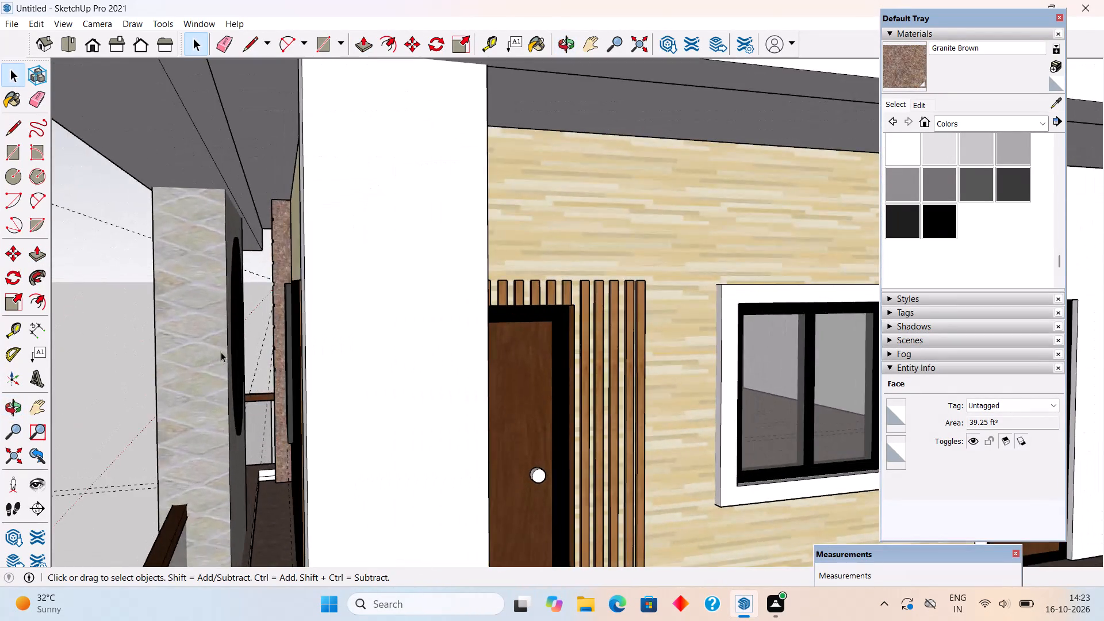
middle_click_drag(218, 352, 227, 358)
scroll(235, 381, "up", 5)
middle_click_drag(232, 423, 208, 428)
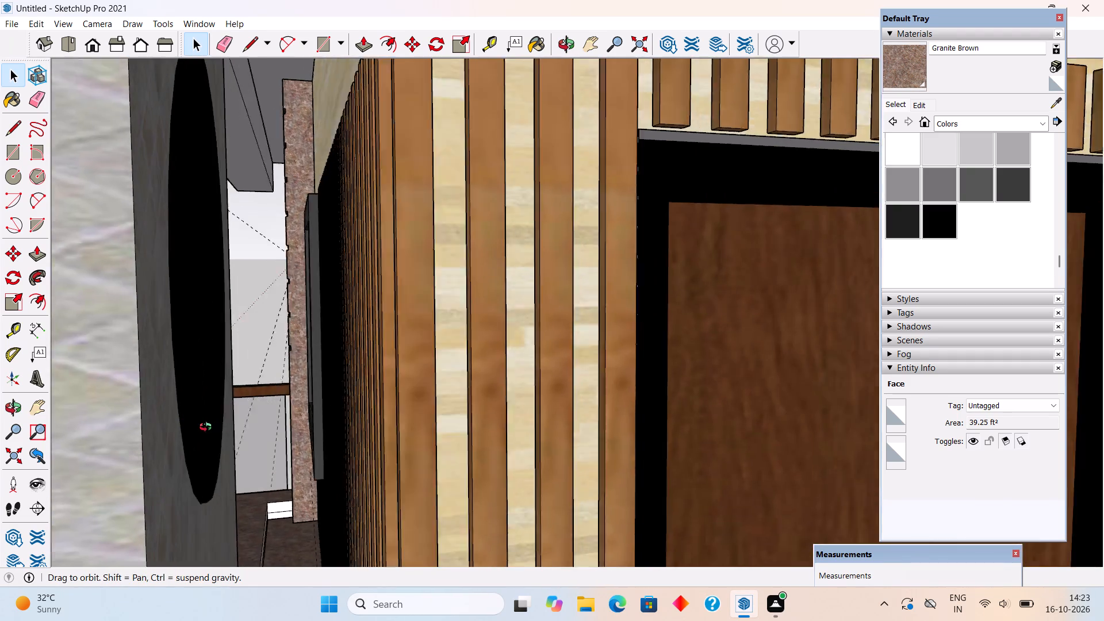
middle_click_drag(208, 428, 202, 428)
left_click(149, 467)
triple_click(145, 480)
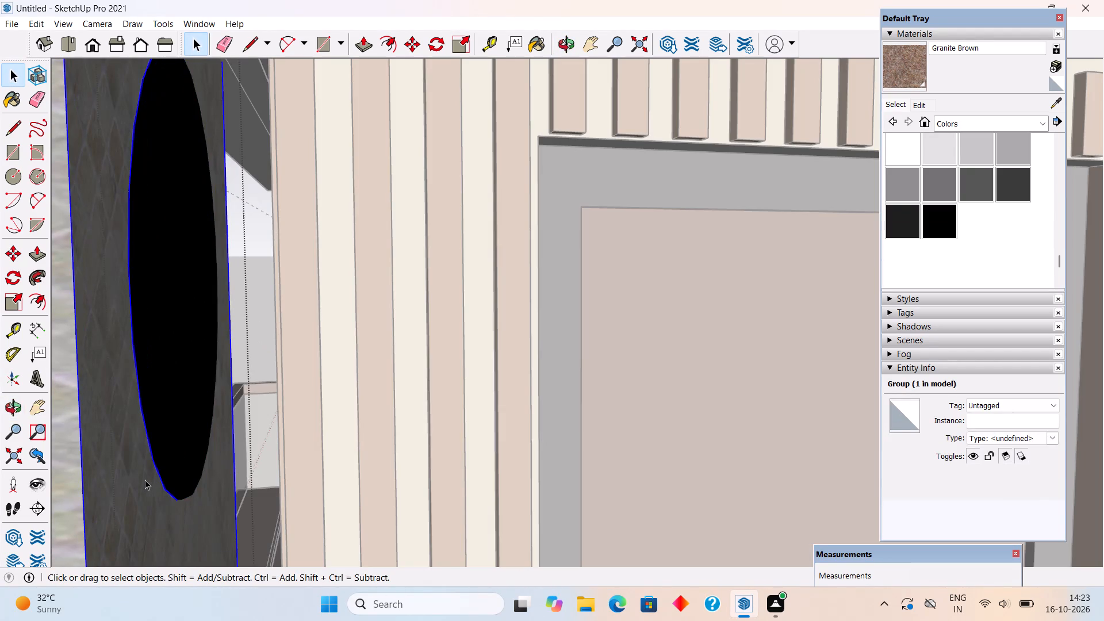
left_click(145, 480)
left_click(133, 492)
scroll(133, 492, "down", 11)
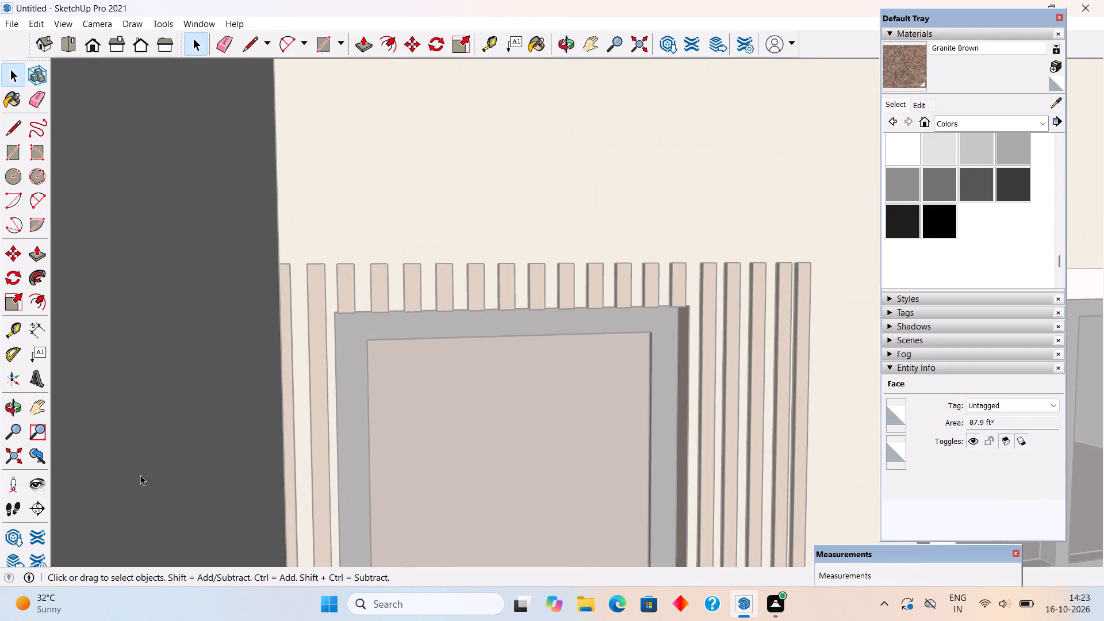
left_click(12, 455)
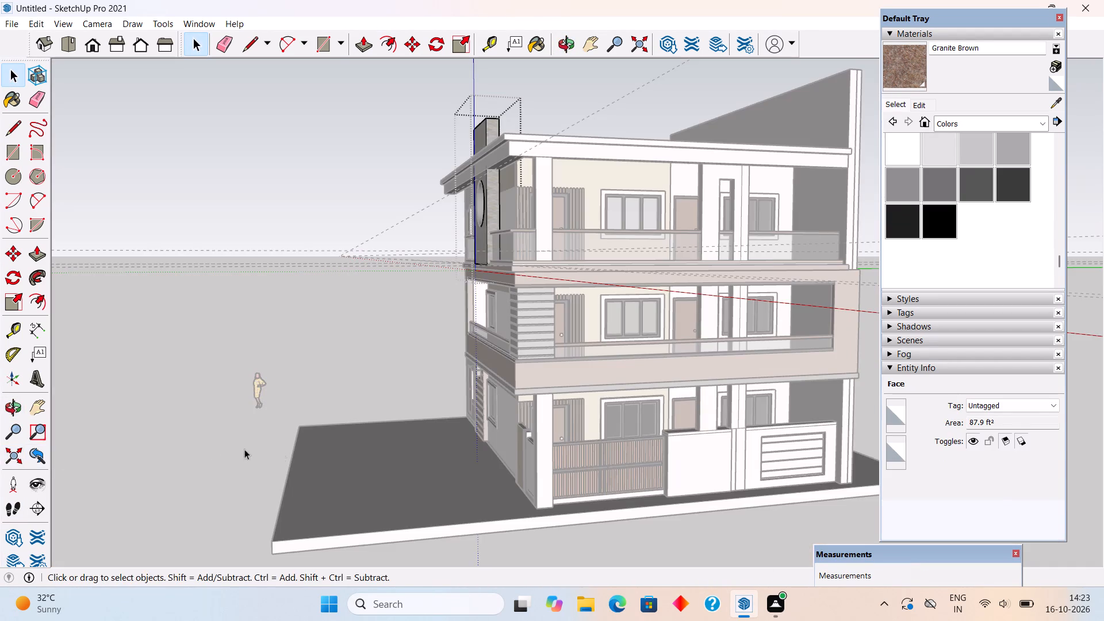
middle_click_drag(539, 412, 463, 467)
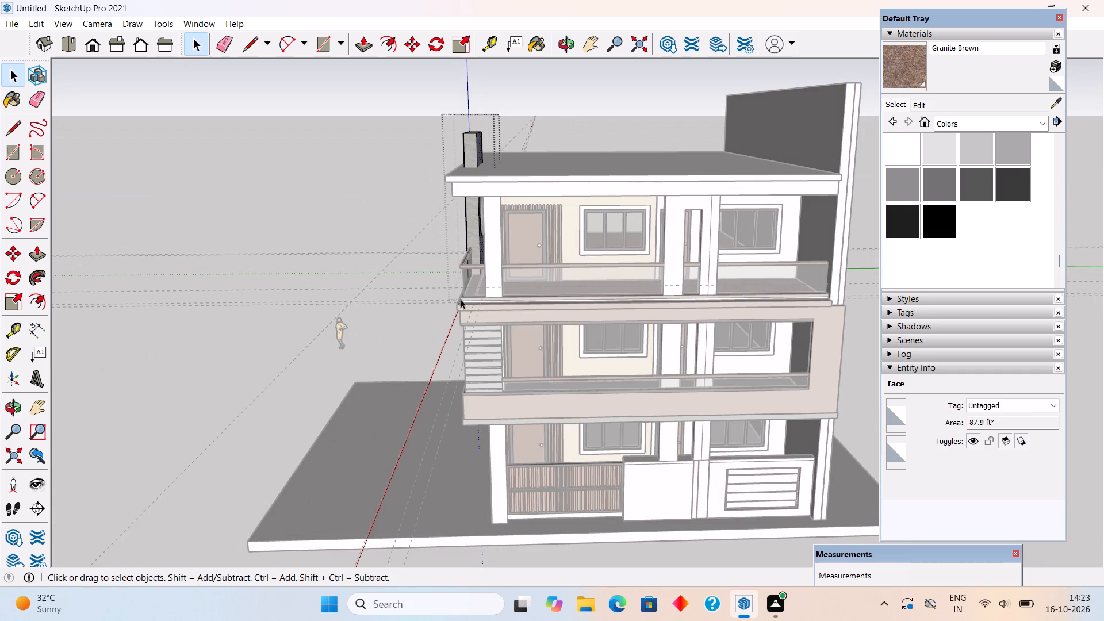
scroll(494, 182, "up", 3)
scroll(460, 260, "up", 13)
scroll(484, 313, "up", 3)
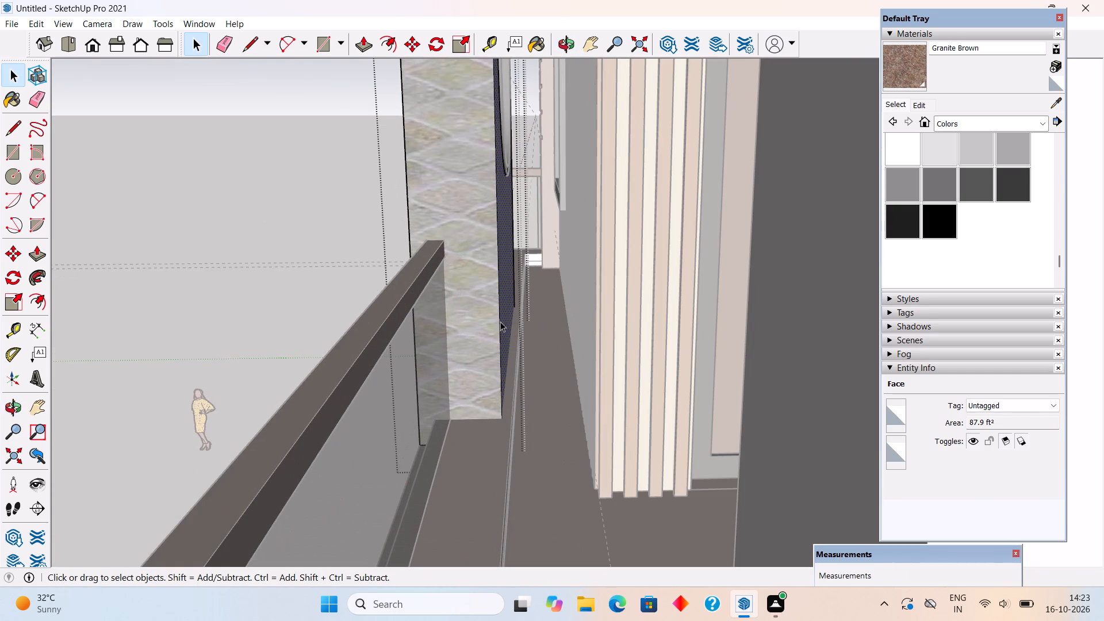
key("p")
left_click(505, 322)
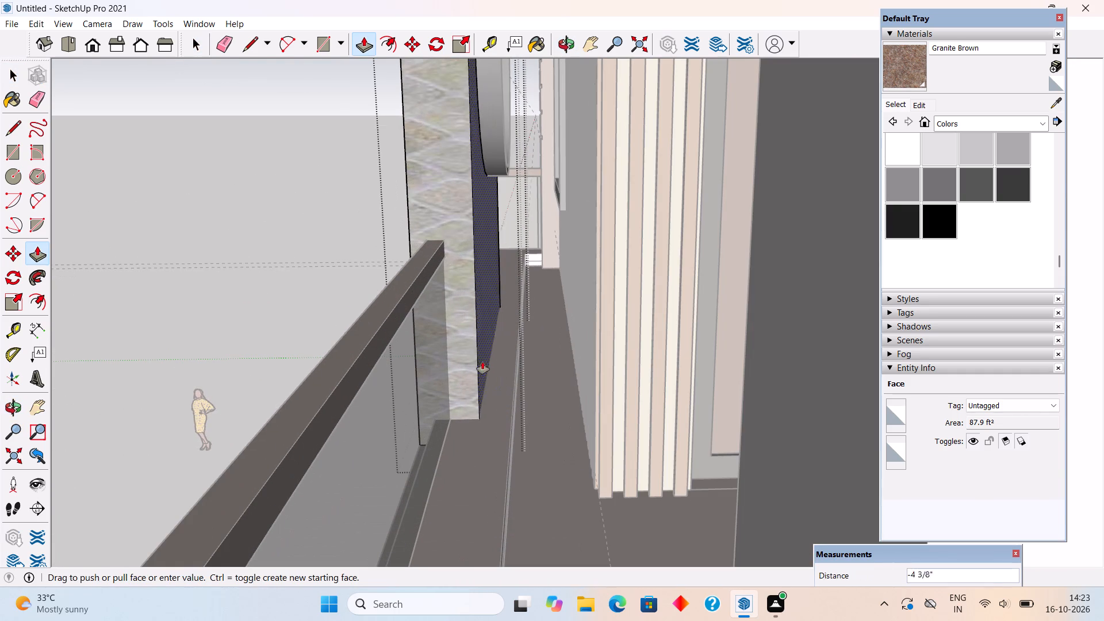
left_click(488, 396)
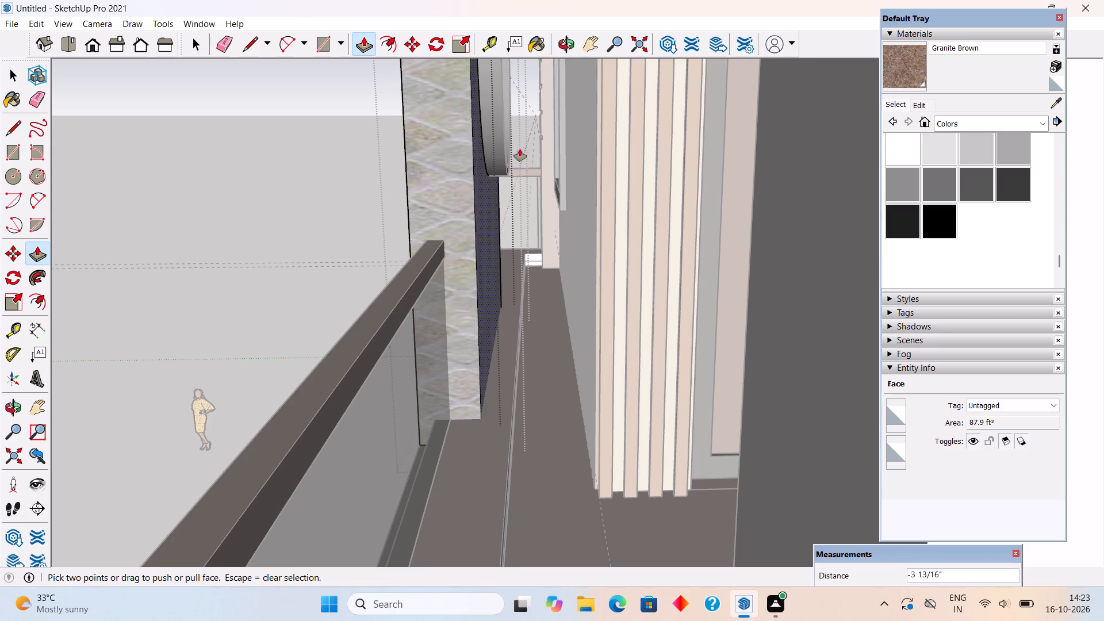
key("space")
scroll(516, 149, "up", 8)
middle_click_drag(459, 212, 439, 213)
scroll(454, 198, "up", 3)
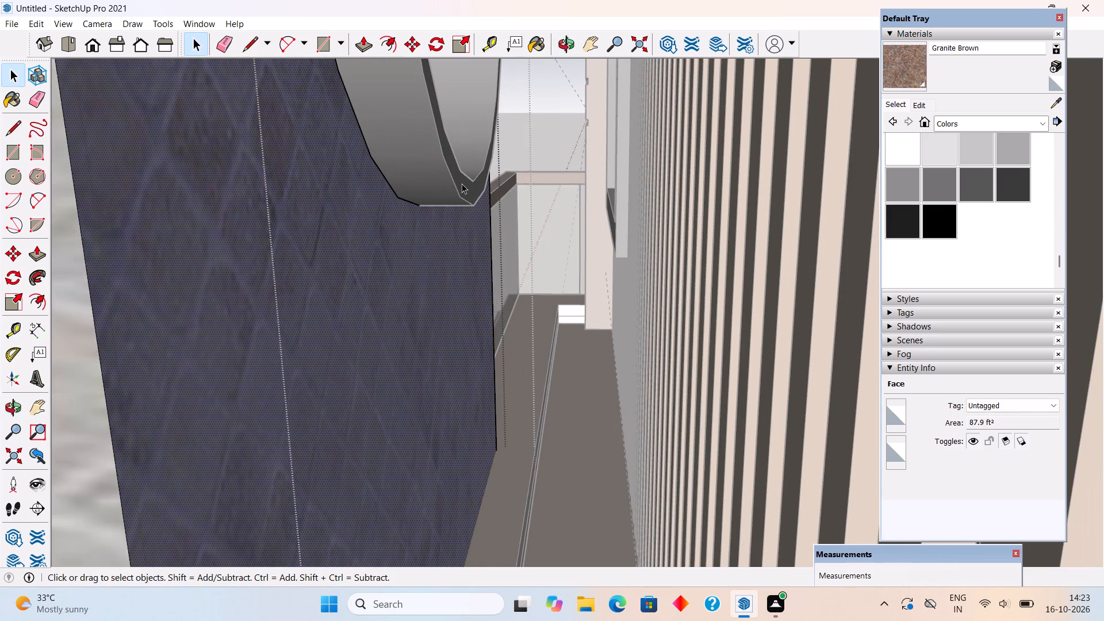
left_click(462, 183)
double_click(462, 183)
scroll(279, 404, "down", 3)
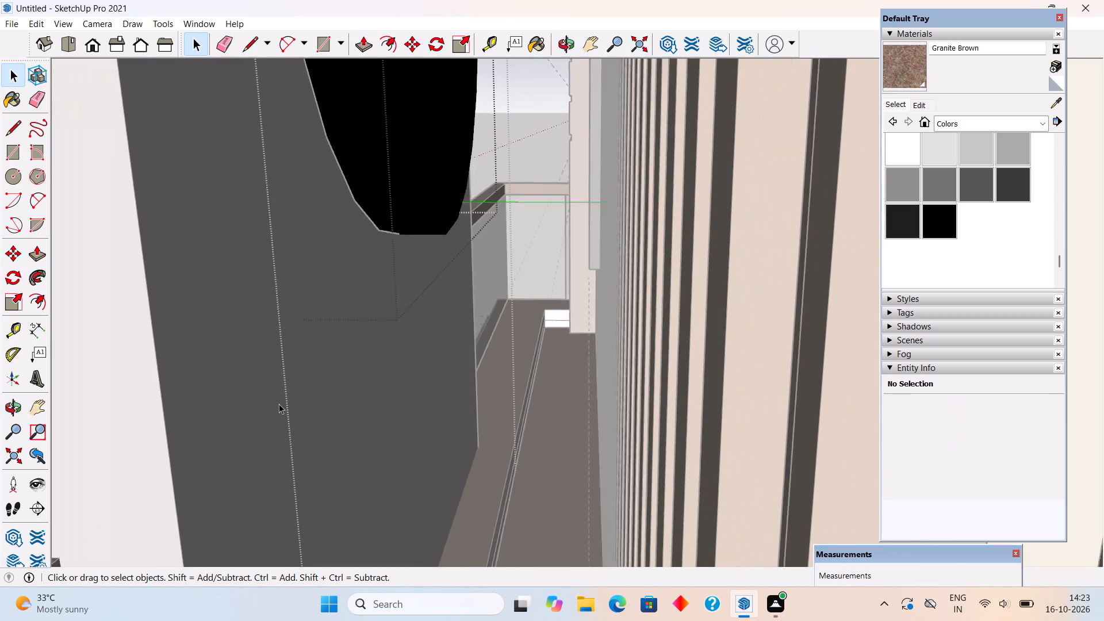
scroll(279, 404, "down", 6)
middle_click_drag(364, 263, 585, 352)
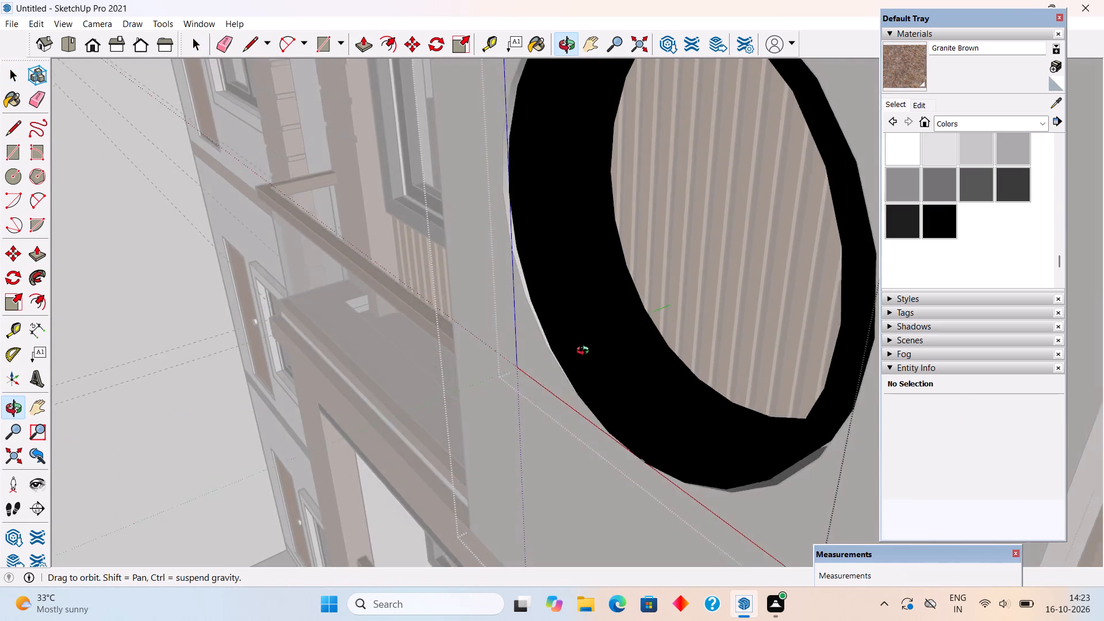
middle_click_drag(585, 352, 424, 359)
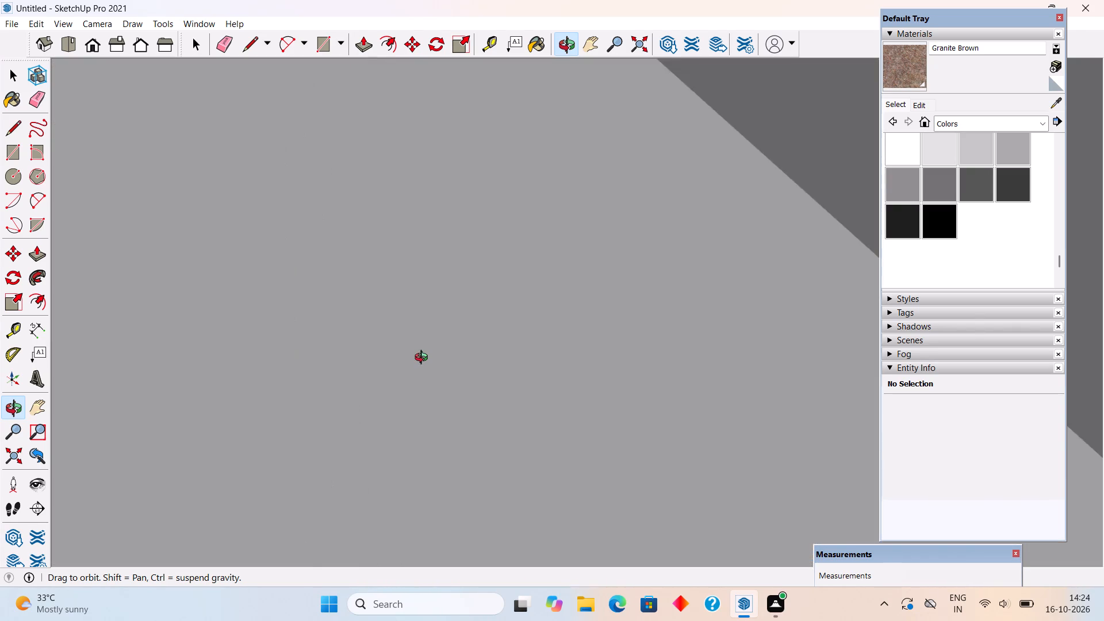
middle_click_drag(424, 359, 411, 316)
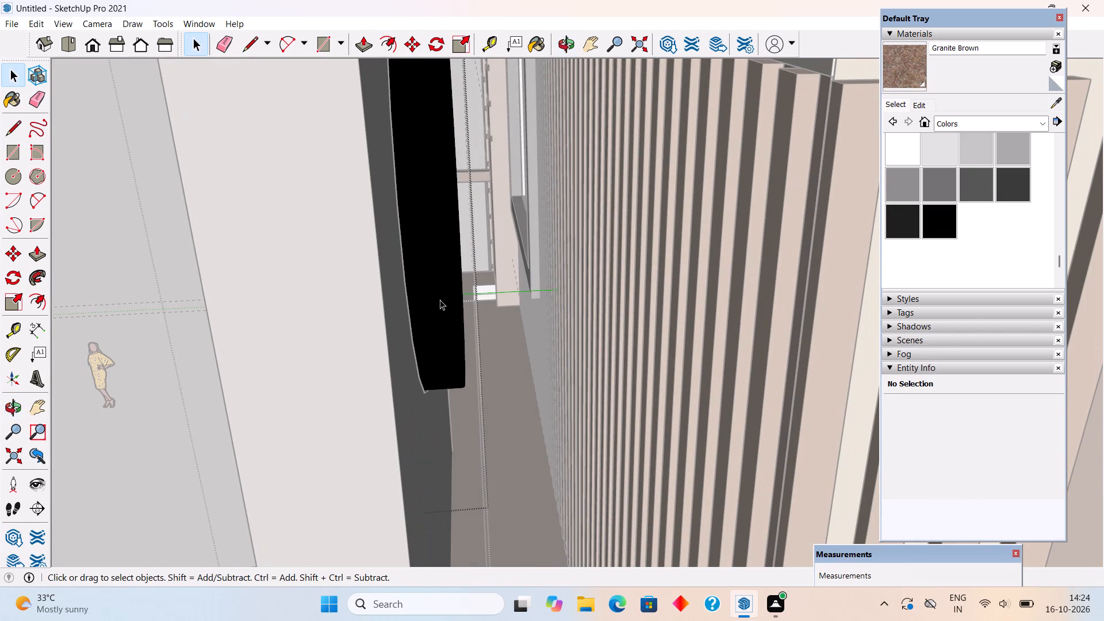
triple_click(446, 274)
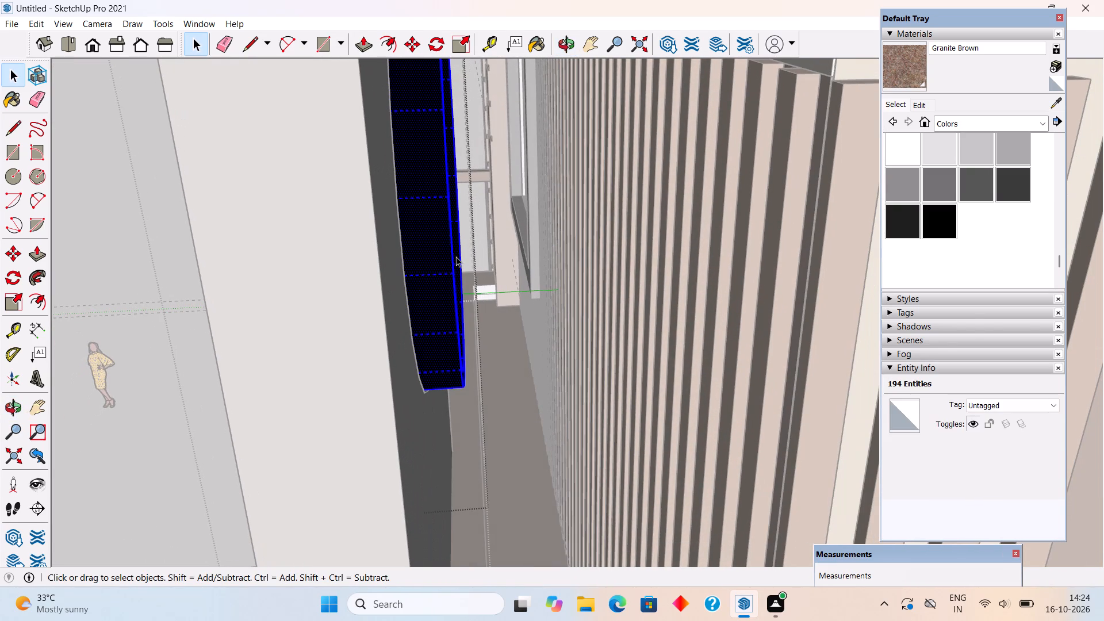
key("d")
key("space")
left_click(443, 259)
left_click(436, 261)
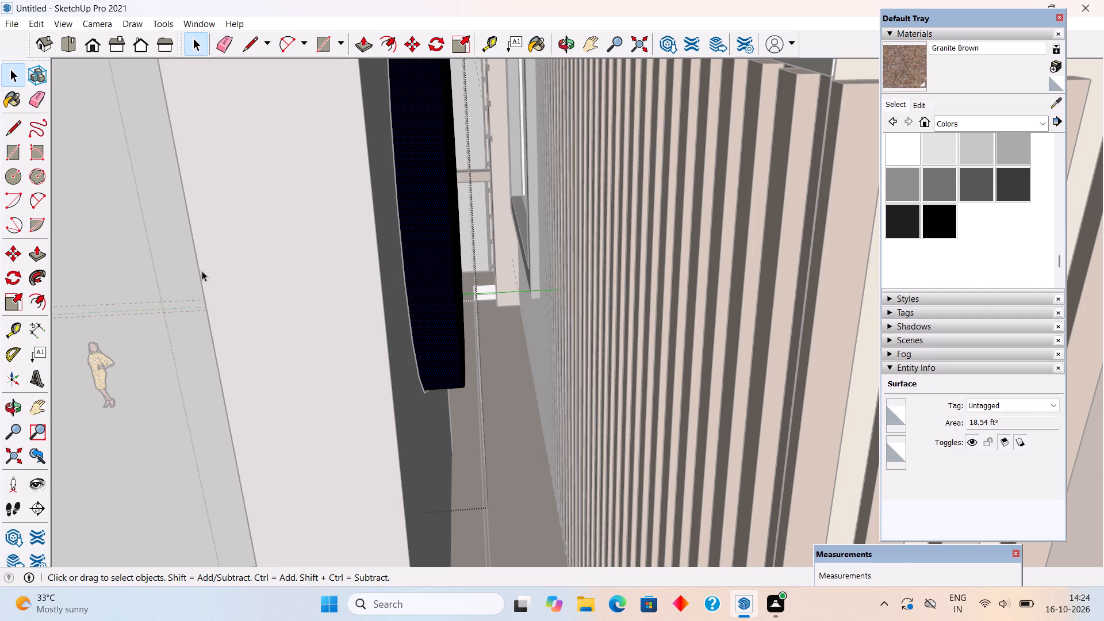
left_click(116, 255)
Scale the black ring in the stone panel's round opening down along the green axis to suit the thinner panel, and close the panel group.
left_click(423, 235)
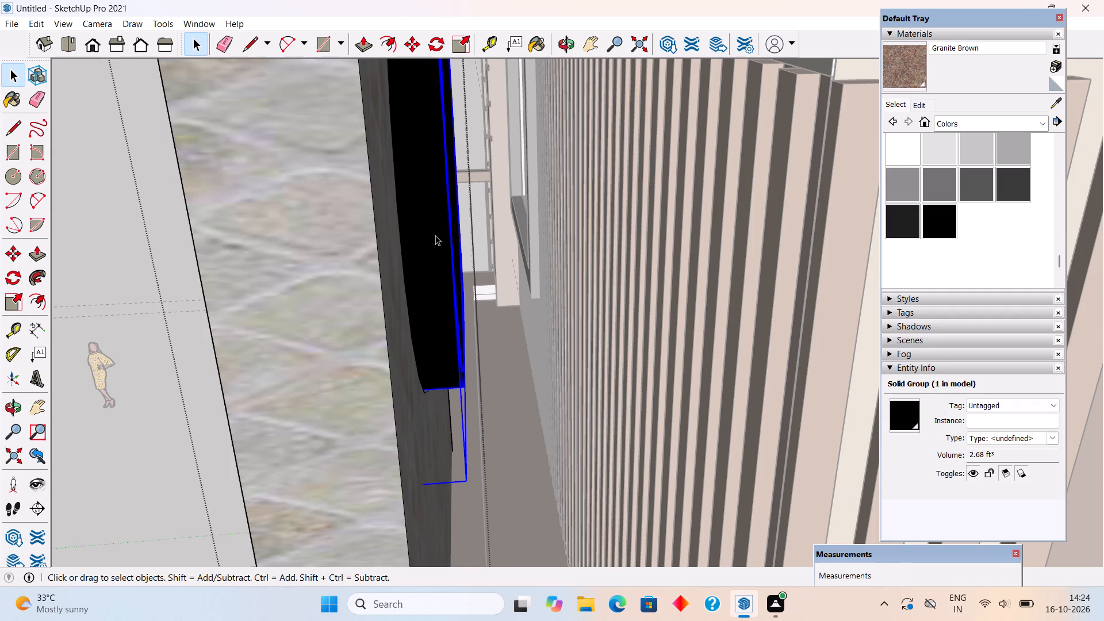
key("s")
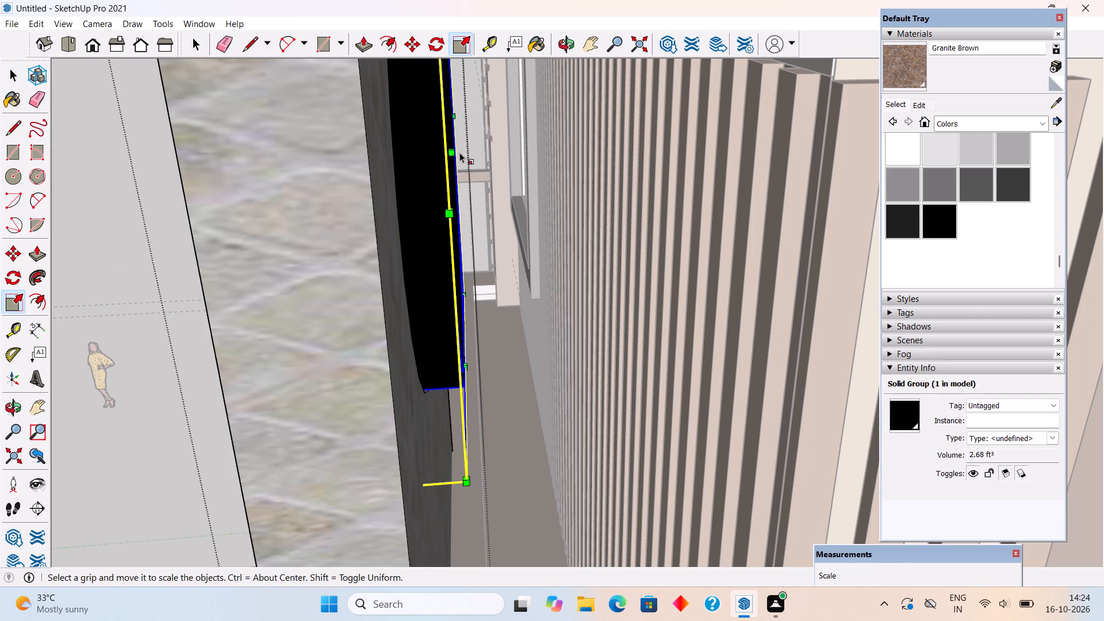
left_click(454, 154)
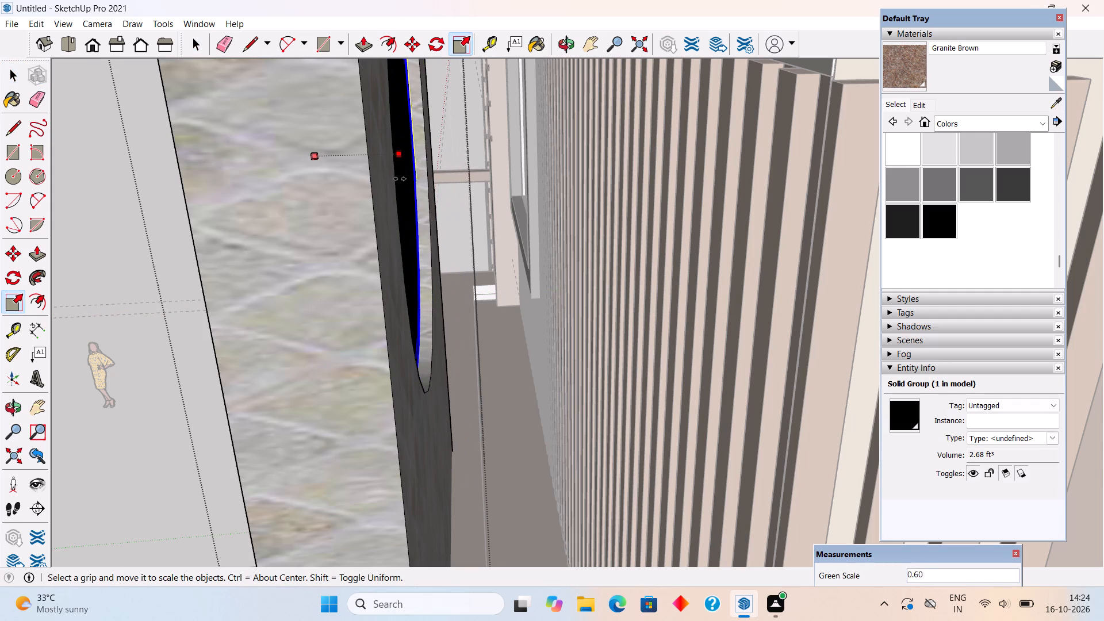
left_click(398, 198)
key("space")
scroll(398, 198, "down", 6)
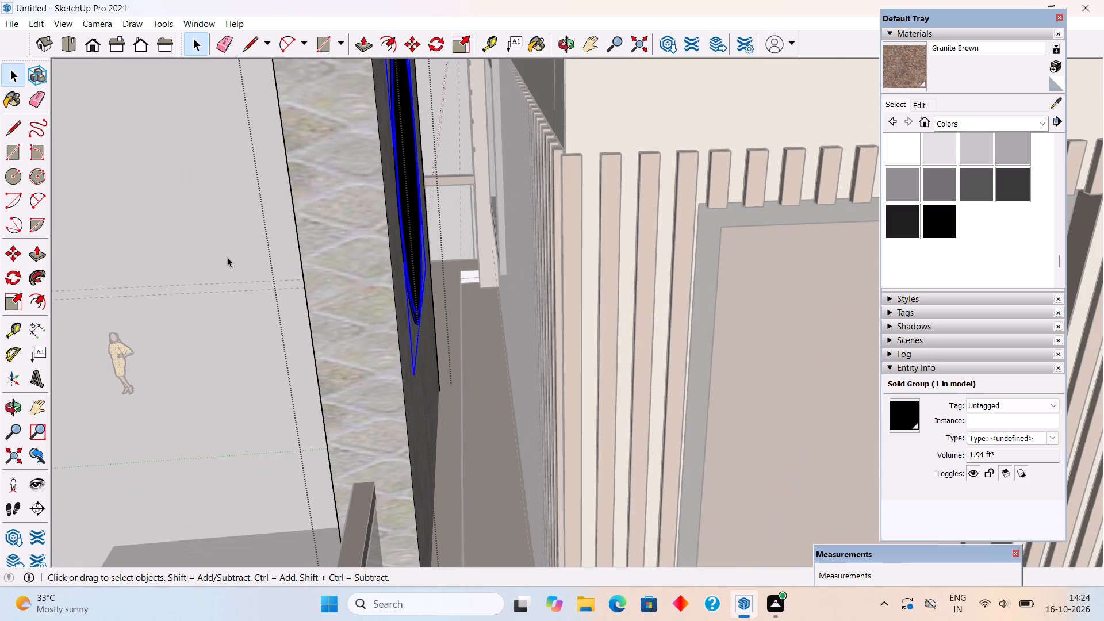
left_click(227, 257)
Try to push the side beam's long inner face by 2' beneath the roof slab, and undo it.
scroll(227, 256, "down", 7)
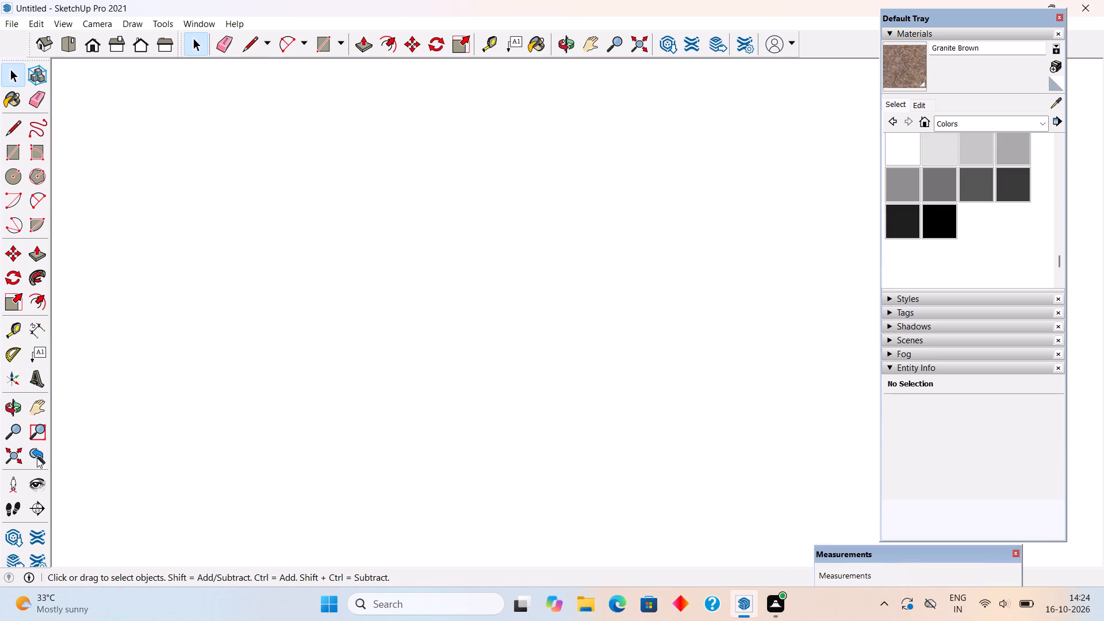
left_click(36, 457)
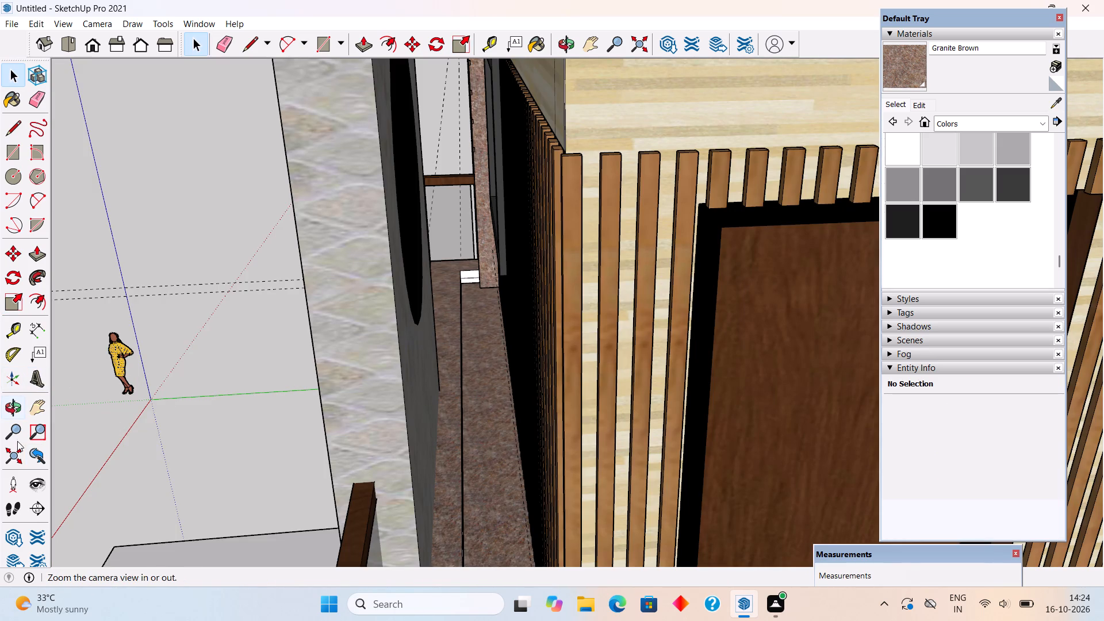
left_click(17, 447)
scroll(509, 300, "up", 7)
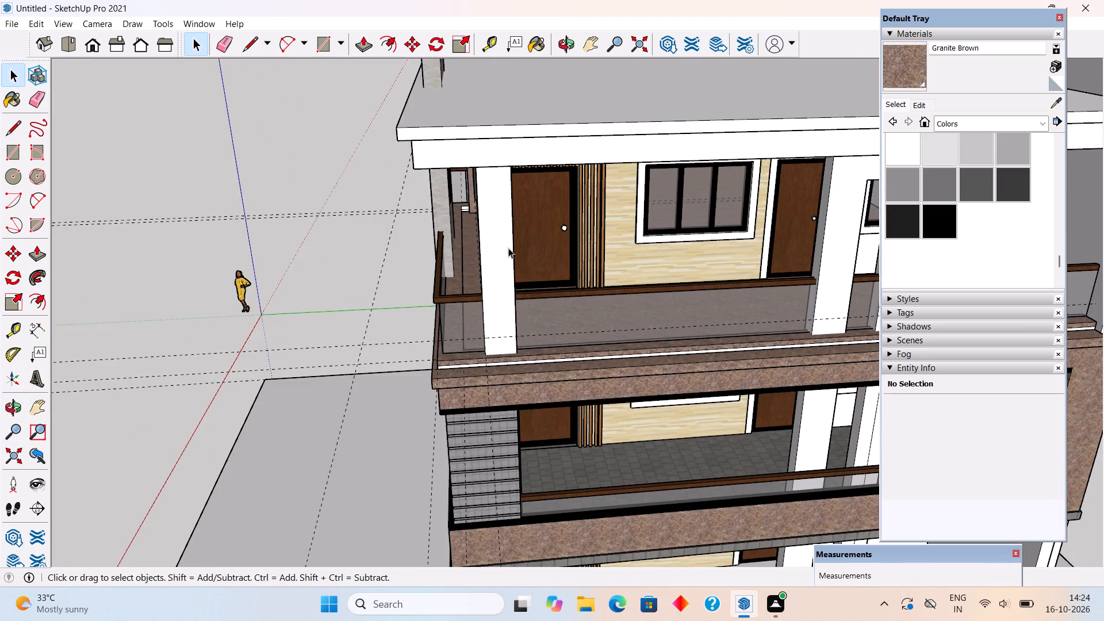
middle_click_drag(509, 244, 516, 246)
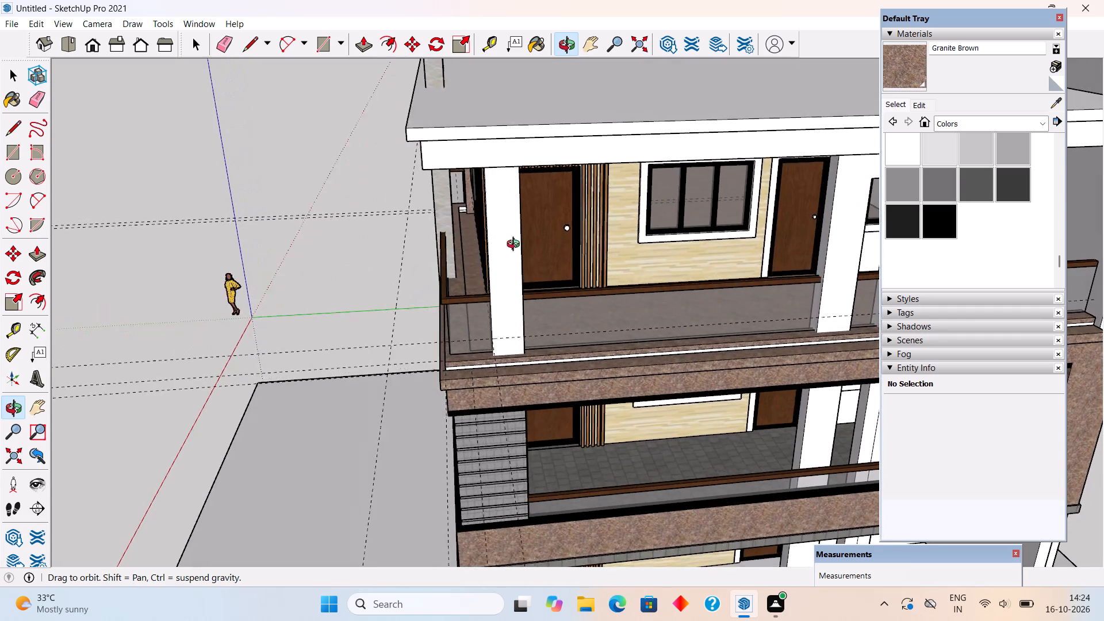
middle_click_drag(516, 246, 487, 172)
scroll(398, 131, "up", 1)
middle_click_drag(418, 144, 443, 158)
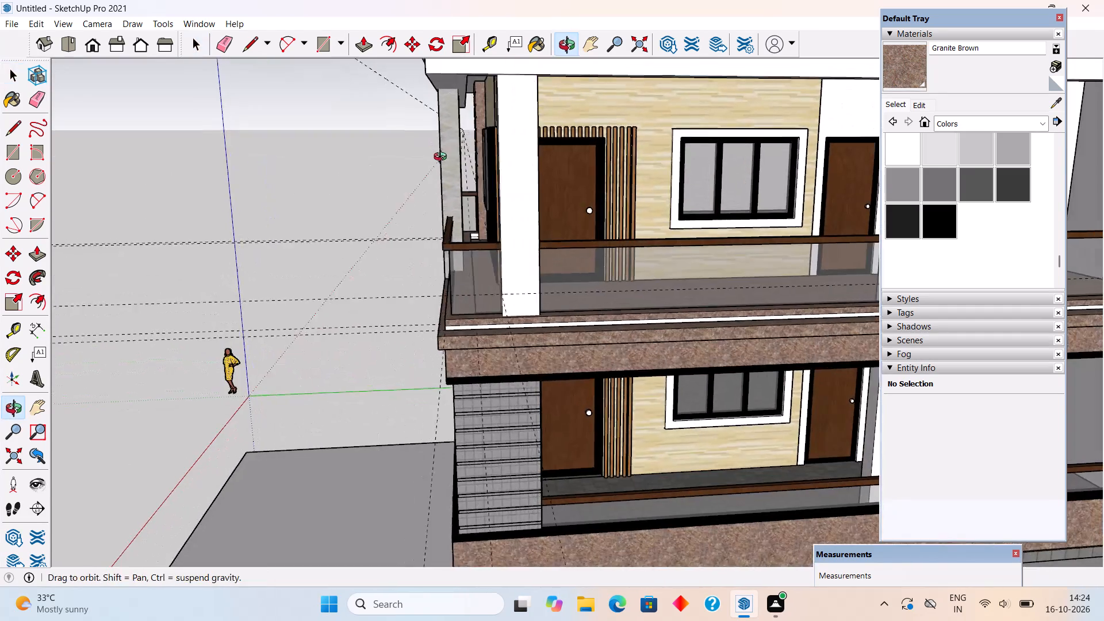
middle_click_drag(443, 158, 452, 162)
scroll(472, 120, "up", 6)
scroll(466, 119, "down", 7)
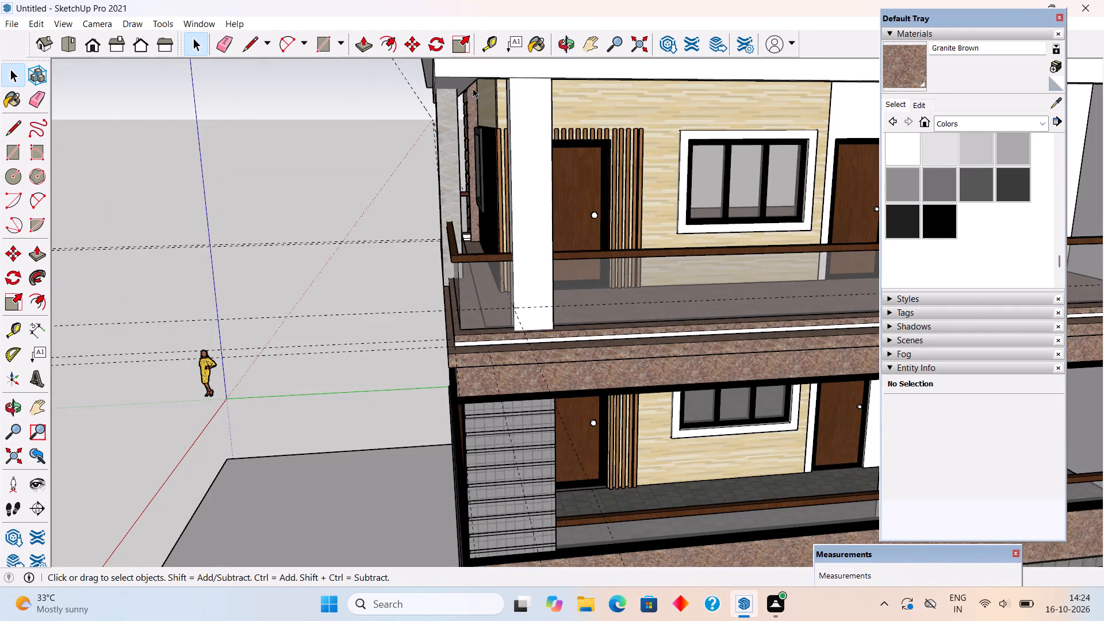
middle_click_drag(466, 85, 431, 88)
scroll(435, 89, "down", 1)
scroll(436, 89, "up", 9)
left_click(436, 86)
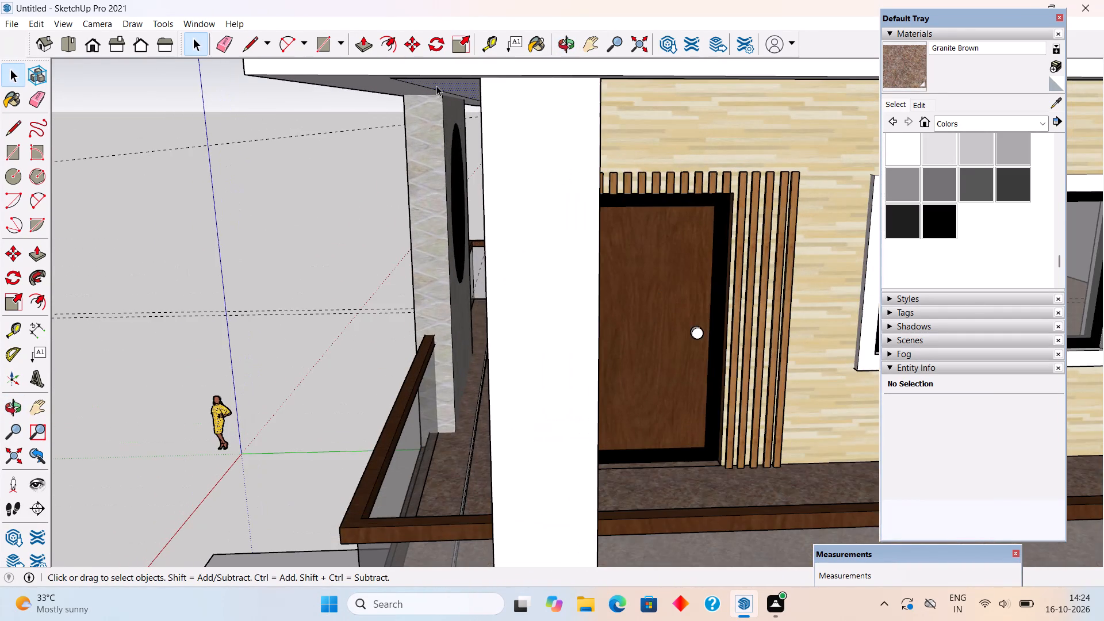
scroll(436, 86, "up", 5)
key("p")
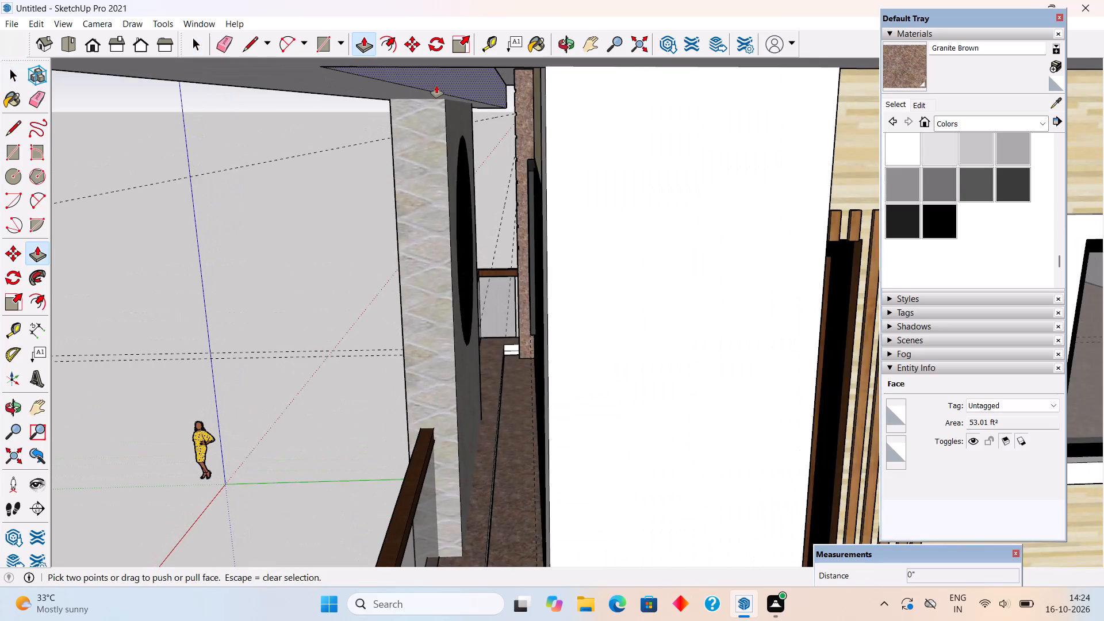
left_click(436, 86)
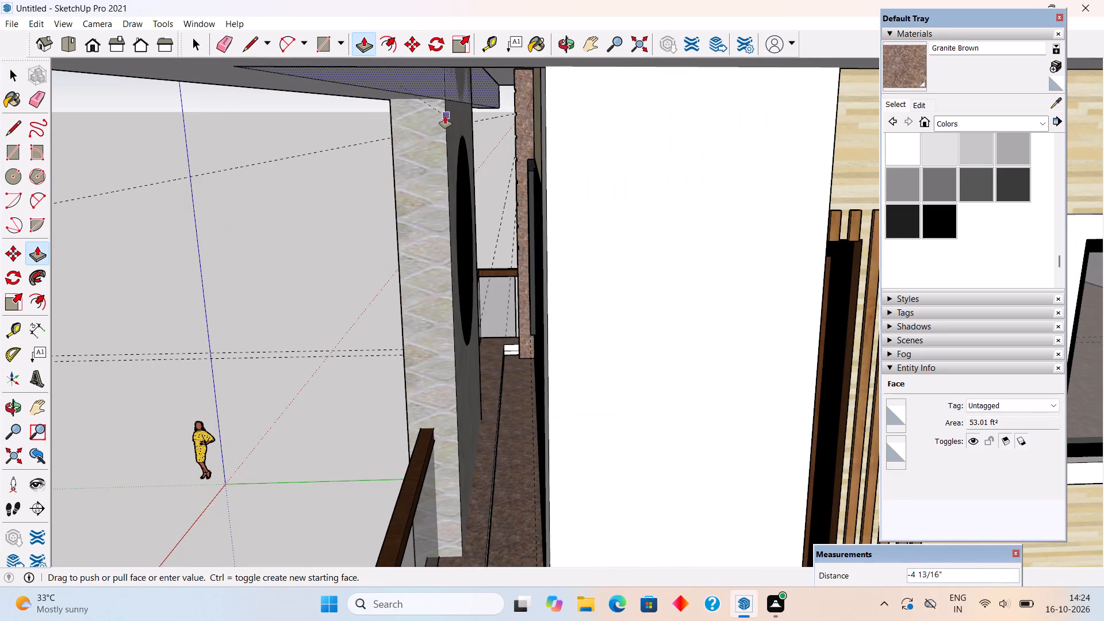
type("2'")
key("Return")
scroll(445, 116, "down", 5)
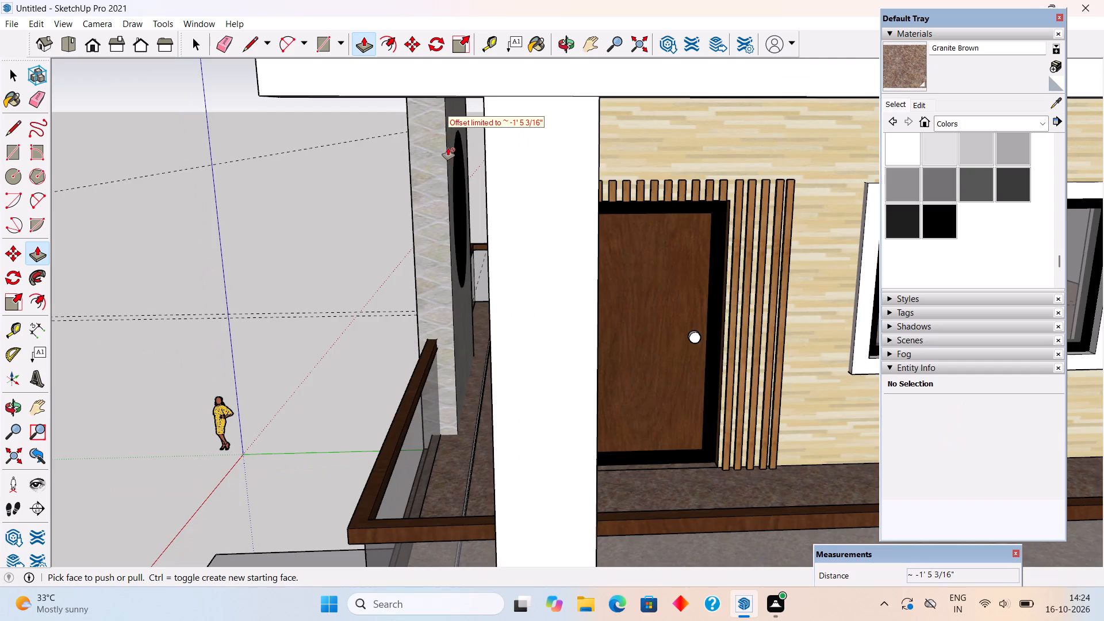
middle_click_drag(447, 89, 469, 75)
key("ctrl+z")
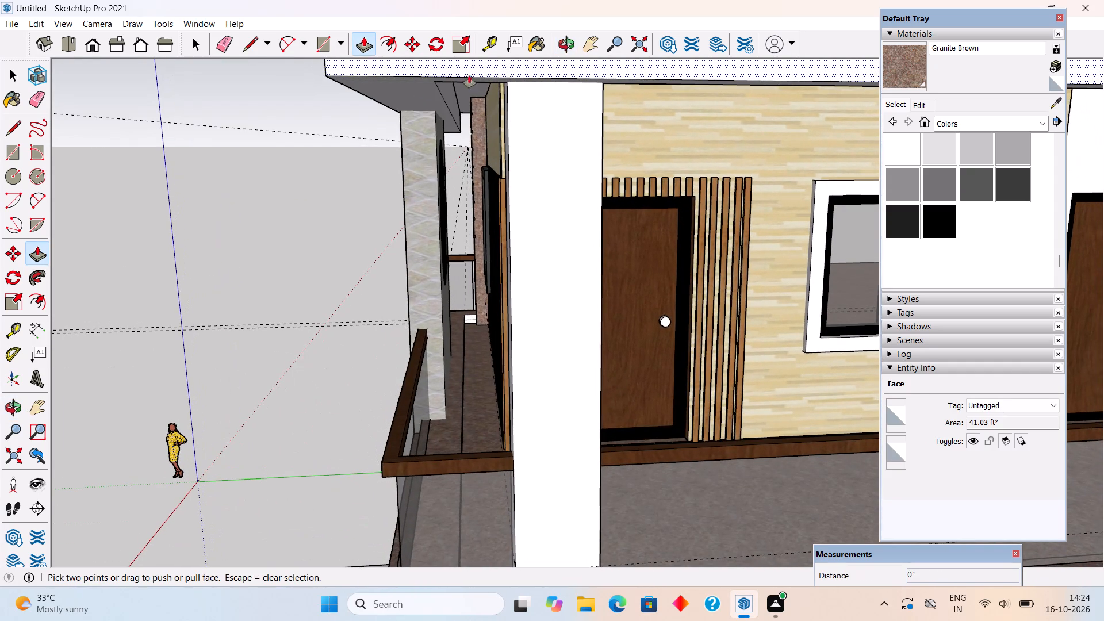
Pull the side beam's long inner face 3" towards the stone panel beneath the roof slab.
scroll(452, 102, "up", 2)
key("space")
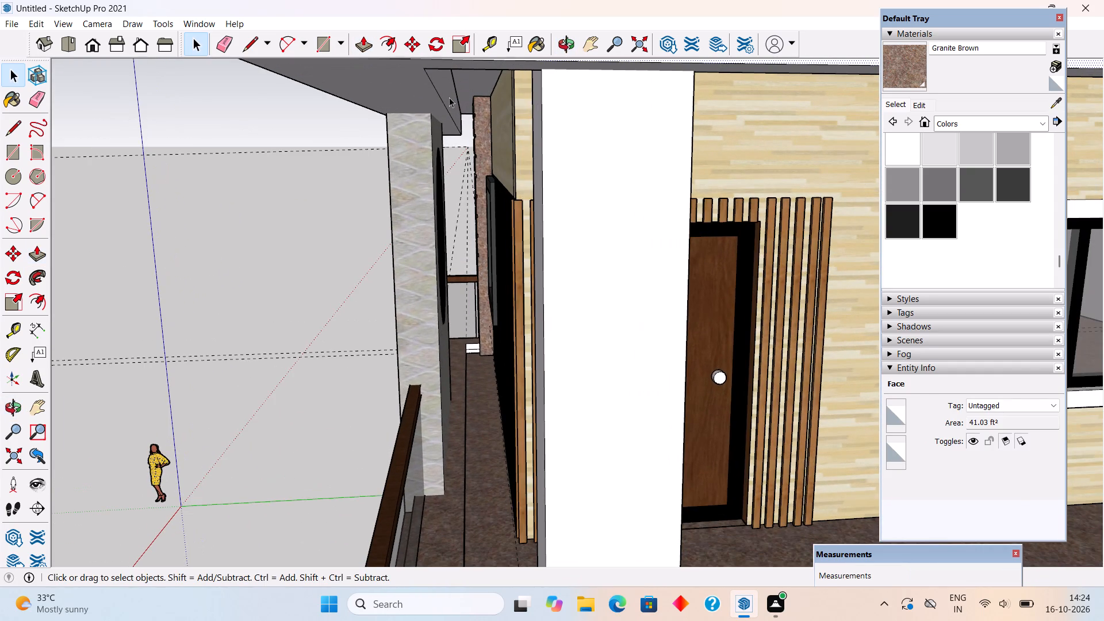
left_click(449, 97)
key("p")
left_click(449, 97)
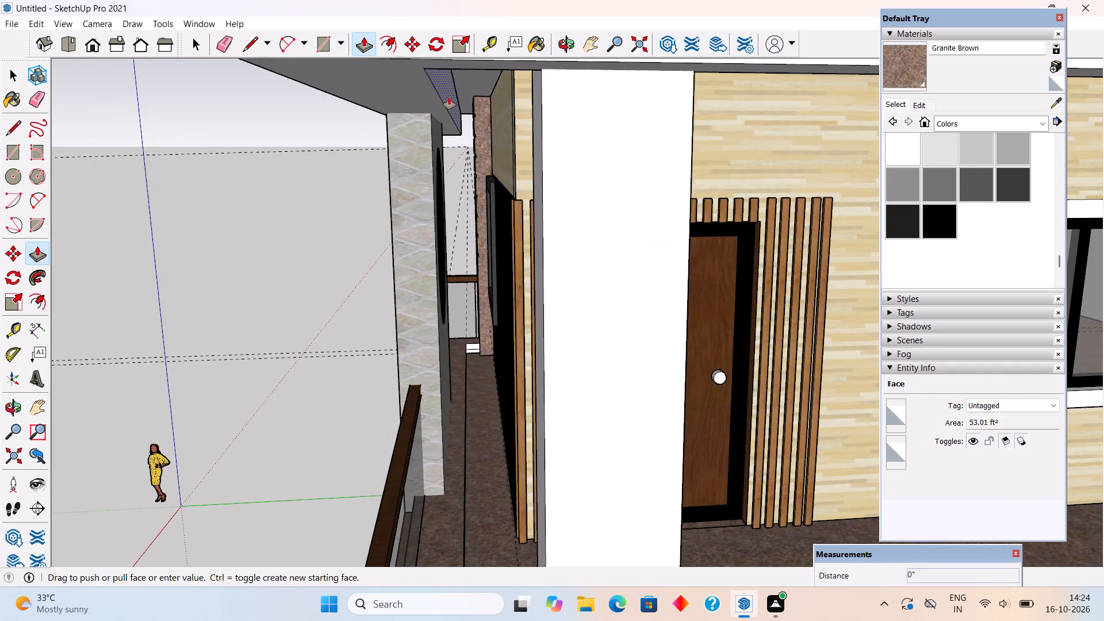
key("3")
key("shift+quotedbl")
key("Return")
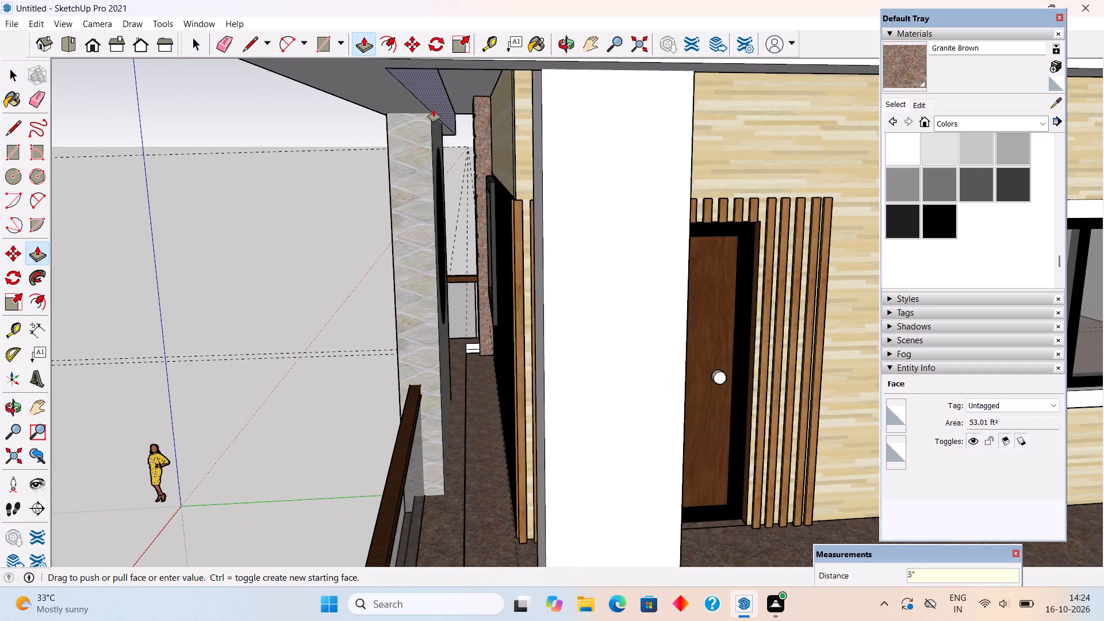
key("space")
scroll(434, 109, "up", 1)
scroll(434, 109, "down", 12)
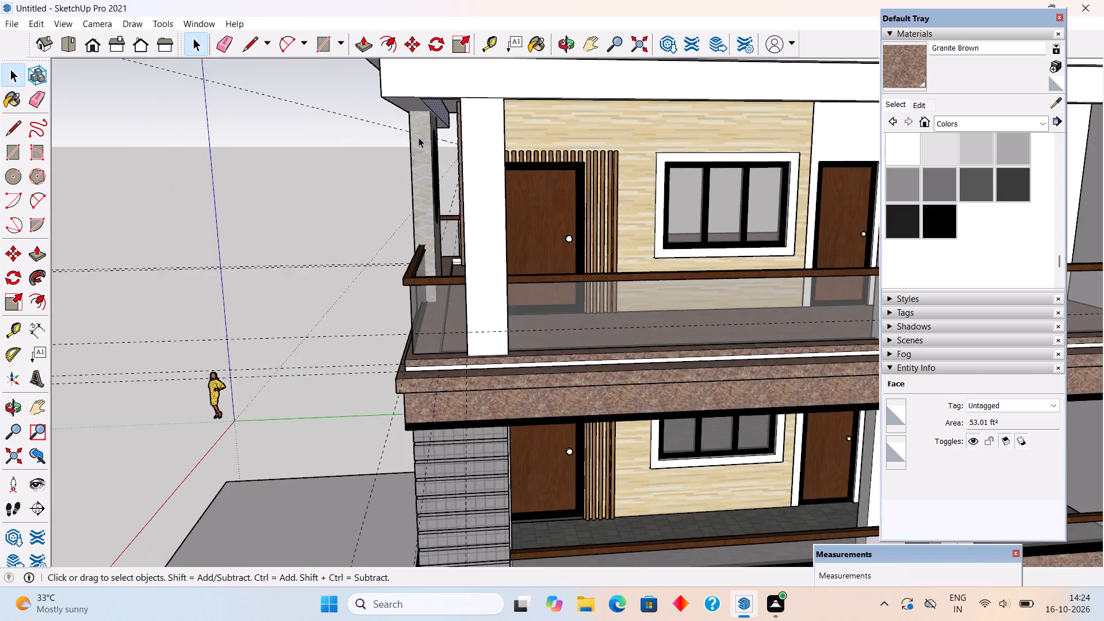
Open the roof slab group and paint its underside with Wood Floor Dark sampled from the middle-floor balcony ceiling, and close the group.
scroll(419, 137, "down", 4)
middle_click_drag(493, 98, 676, 140)
scroll(676, 140, "down", 10)
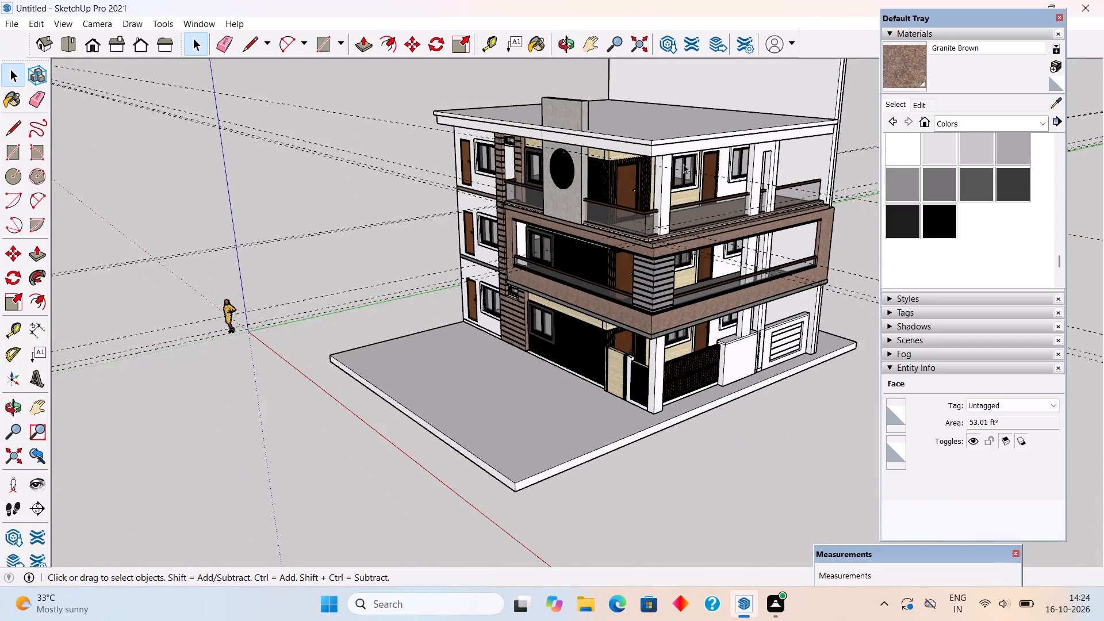
middle_click_drag(685, 156, 802, 28)
middle_click_drag(501, 231, 645, 104)
scroll(645, 104, "up", 7)
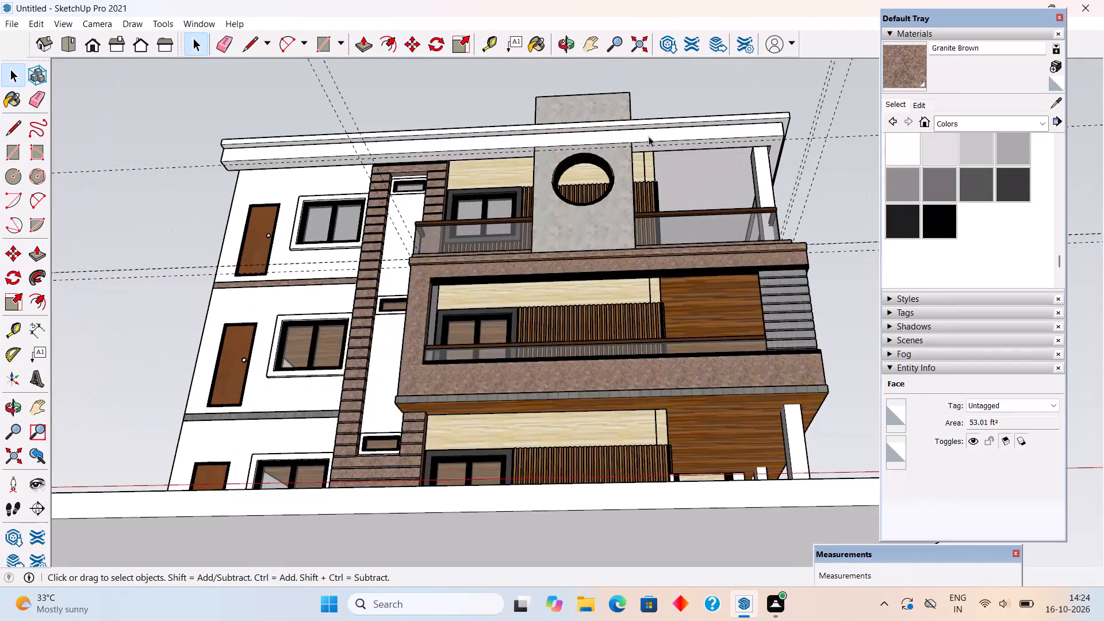
scroll(712, 205, "up", 3)
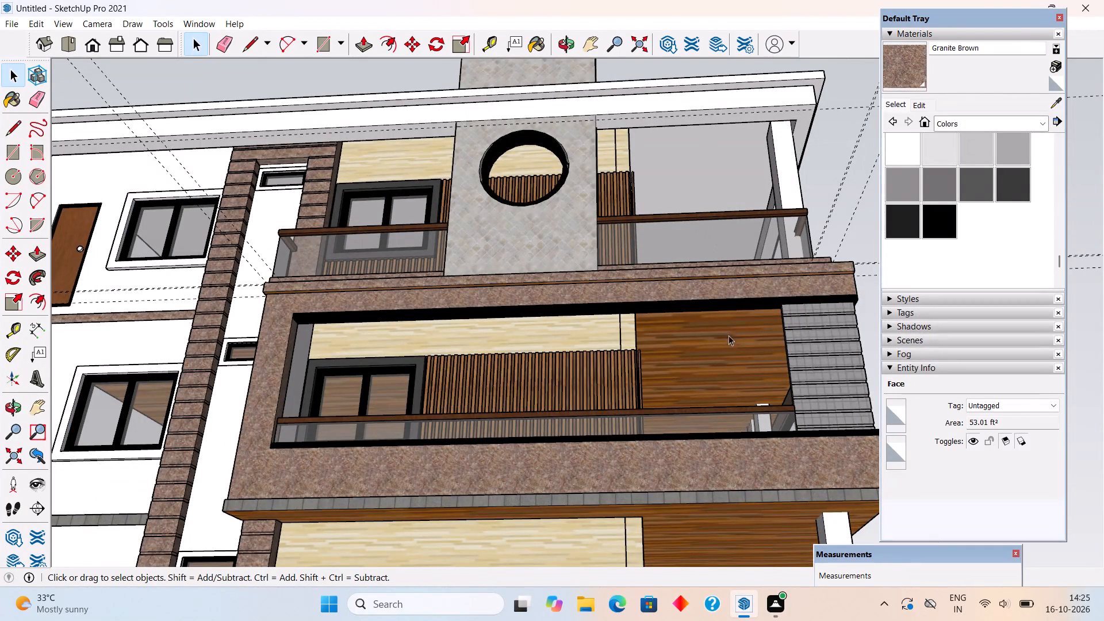
scroll(732, 366, "down", 3)
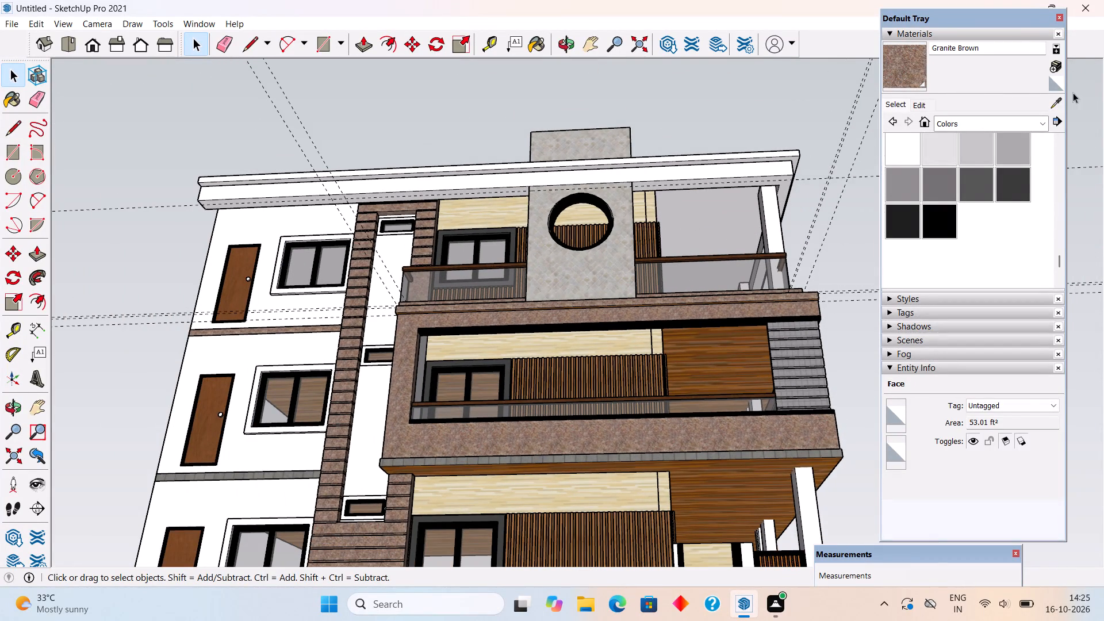
left_click(727, 221)
left_click_drag(727, 221, 738, 214)
left_click(738, 214)
left_click(738, 214)
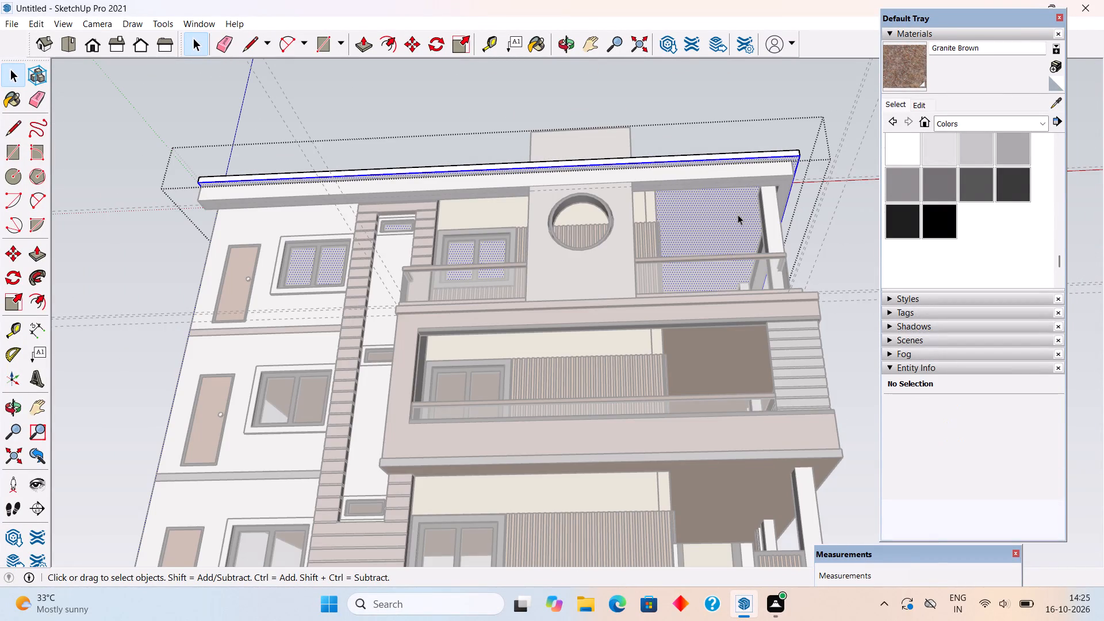
left_click(1060, 106)
left_click(749, 349)
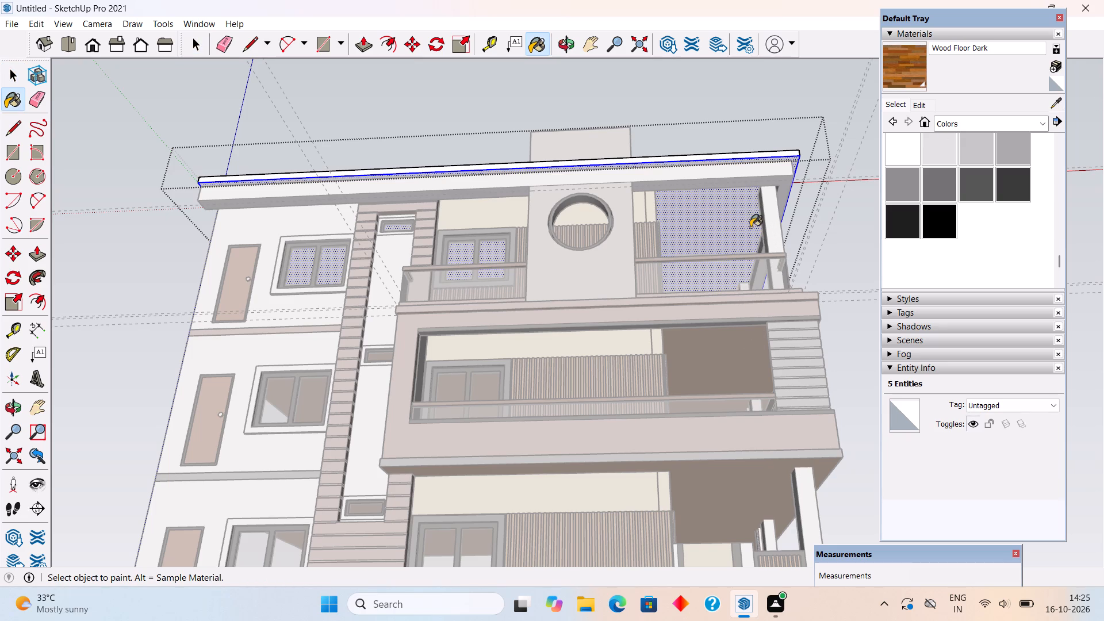
left_click(741, 221)
key("space")
left_click(838, 256)
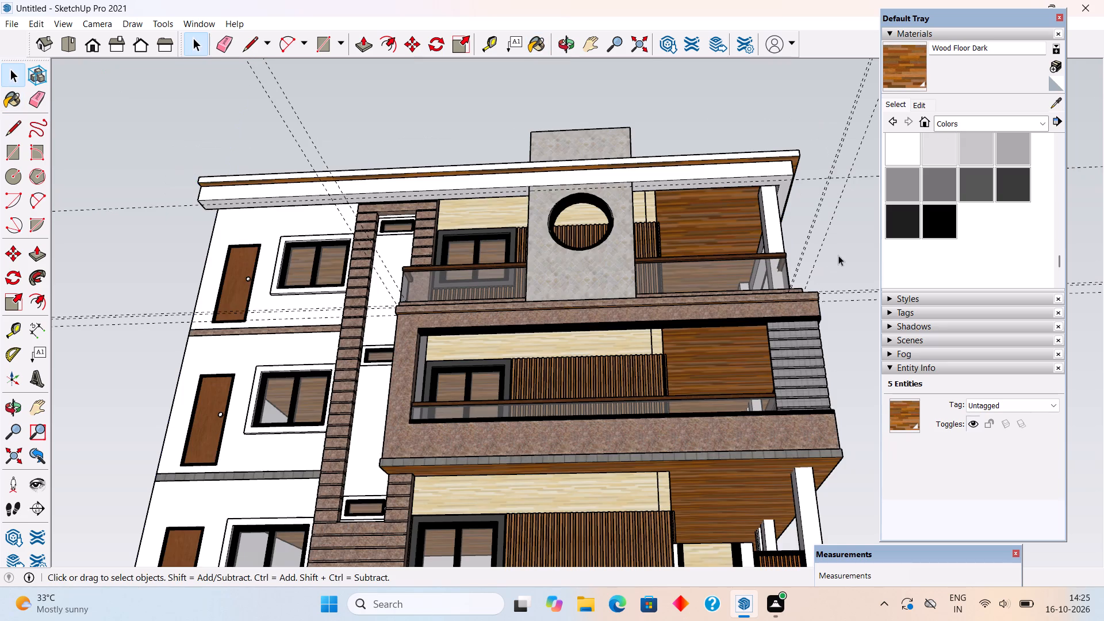
Examine the roof underside, stone panel, facades and top-floor balcony corner from several angles.
middle_click_drag(818, 257, 646, 331)
scroll(647, 325, "down", 8)
middle_click_drag(646, 334, 667, 413)
scroll(668, 413, "up", 5)
middle_click_drag(667, 416, 803, 399)
scroll(804, 400, "up", 2)
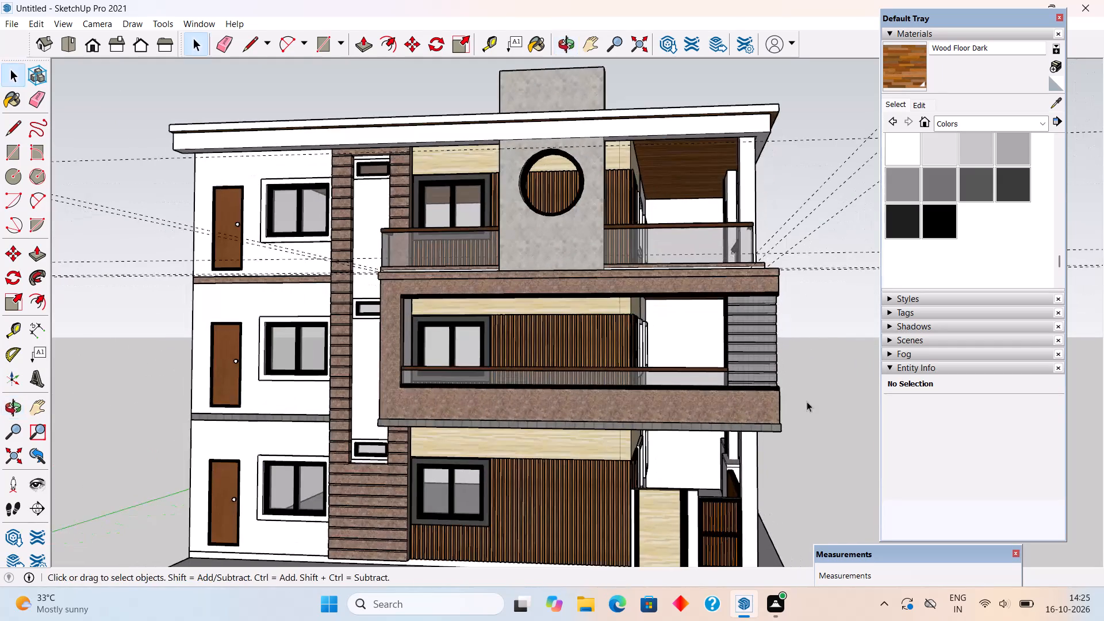
middle_click_drag(650, 244, 650, 317)
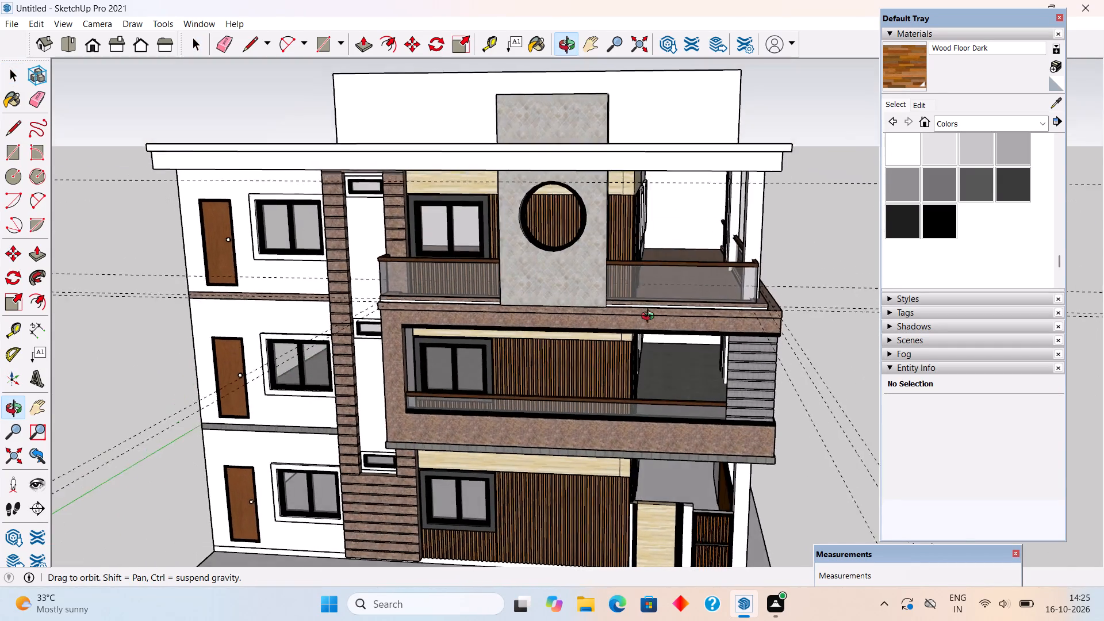
middle_click_drag(650, 317, 624, 349)
scroll(624, 349, "up", 2)
middle_click_drag(677, 311, 653, 305)
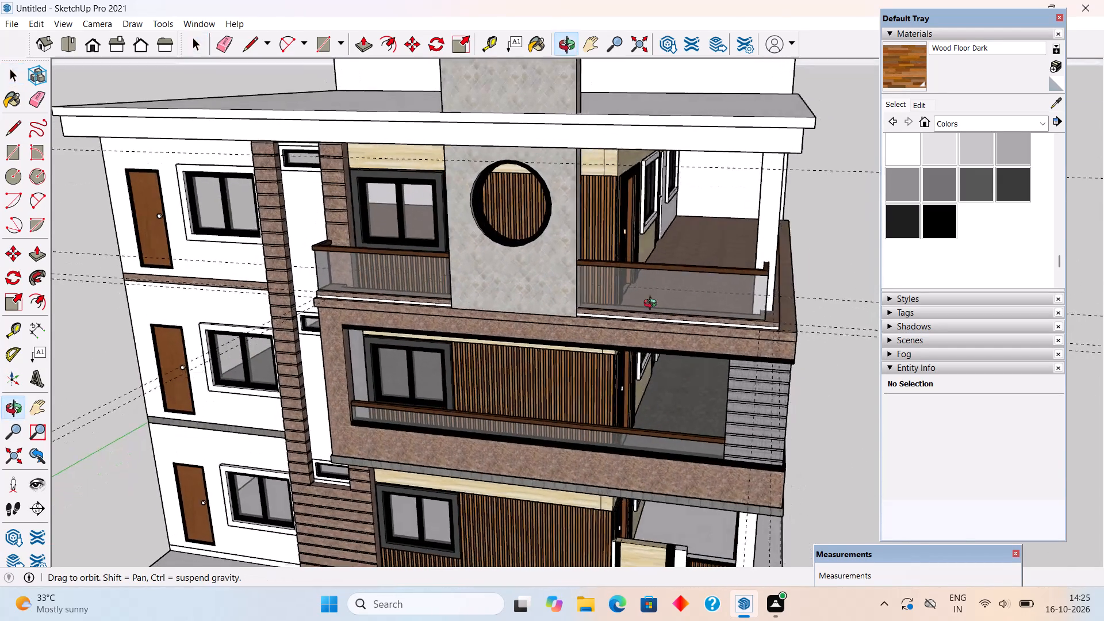
middle_click_drag(653, 305, 602, 314)
scroll(601, 315, "down", 4)
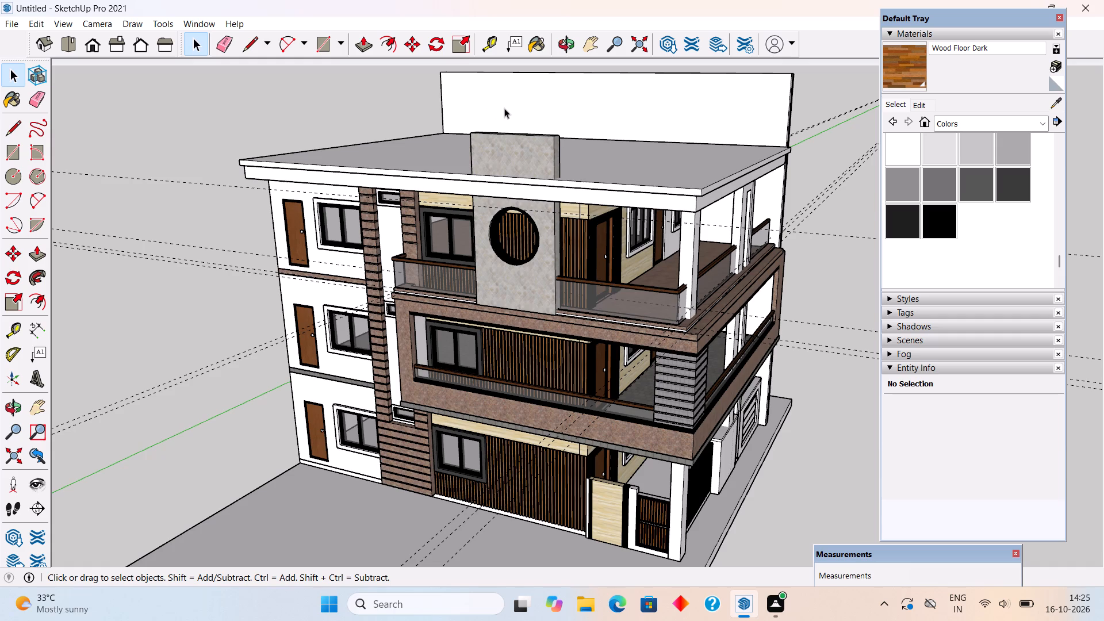
scroll(711, 247, "up", 5)
scroll(685, 148, "down", 4)
middle_click_drag(650, 112, 384, 77)
scroll(525, 105, "down", 1)
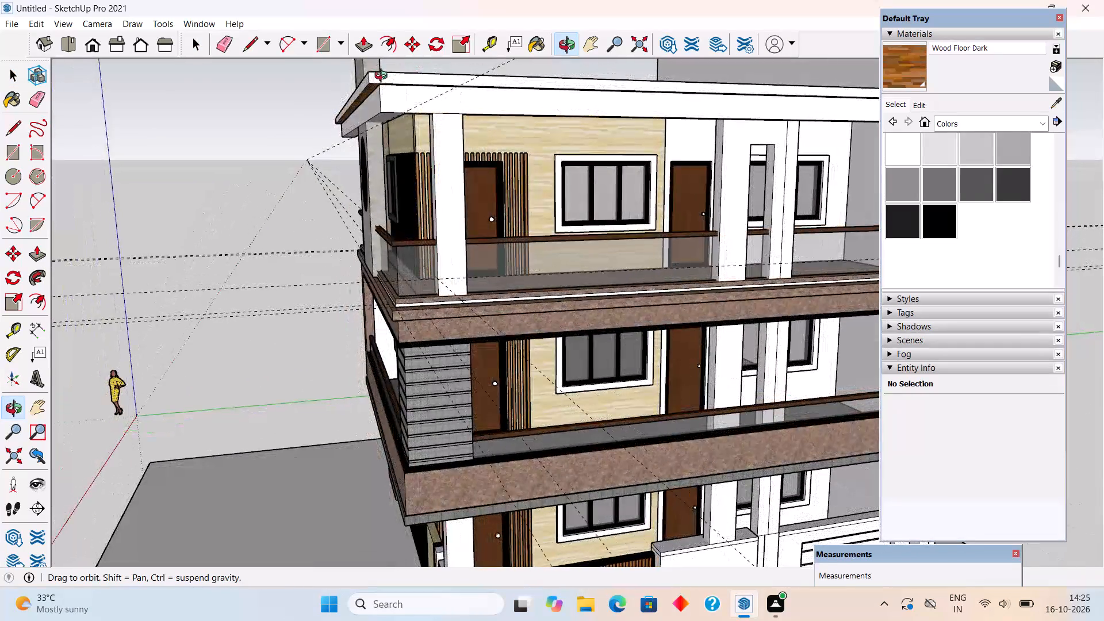
middle_click_drag(384, 77, 543, 136)
scroll(532, 147, "up", 5)
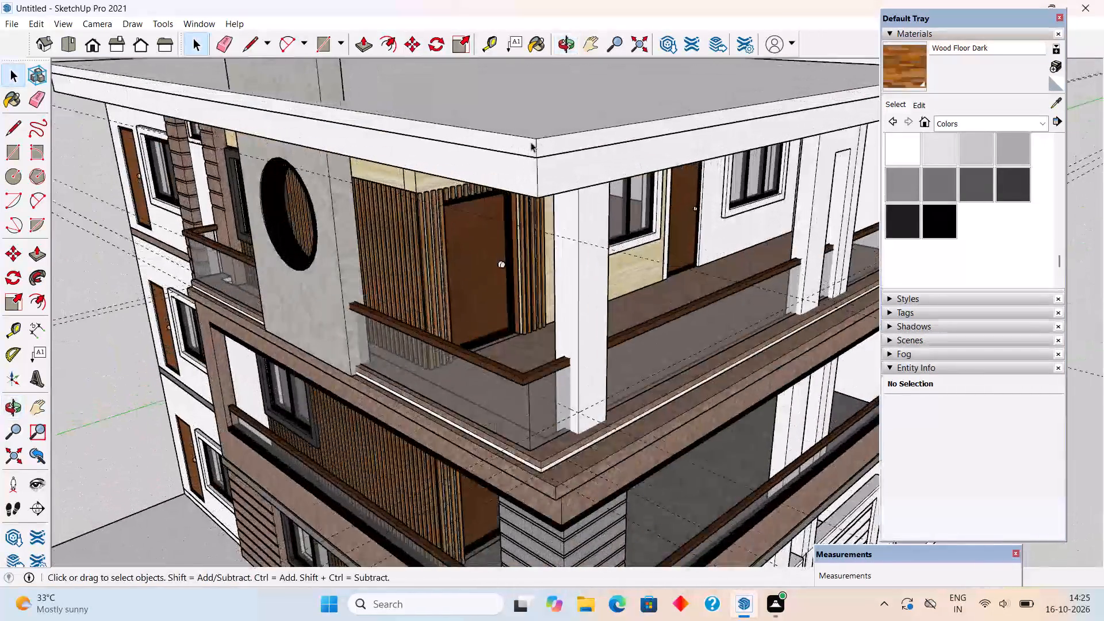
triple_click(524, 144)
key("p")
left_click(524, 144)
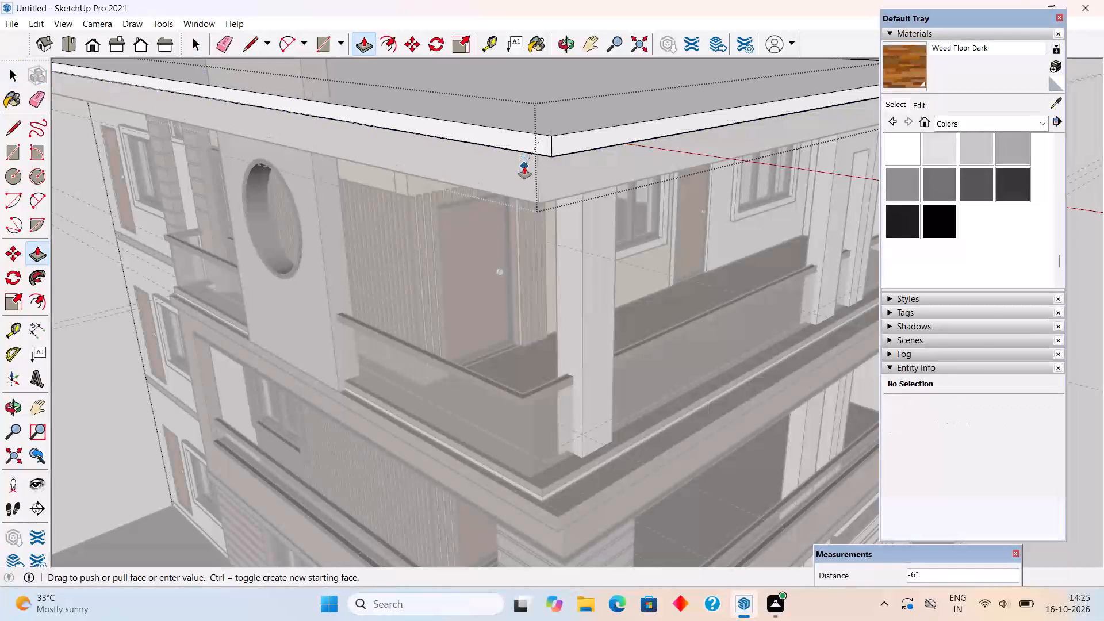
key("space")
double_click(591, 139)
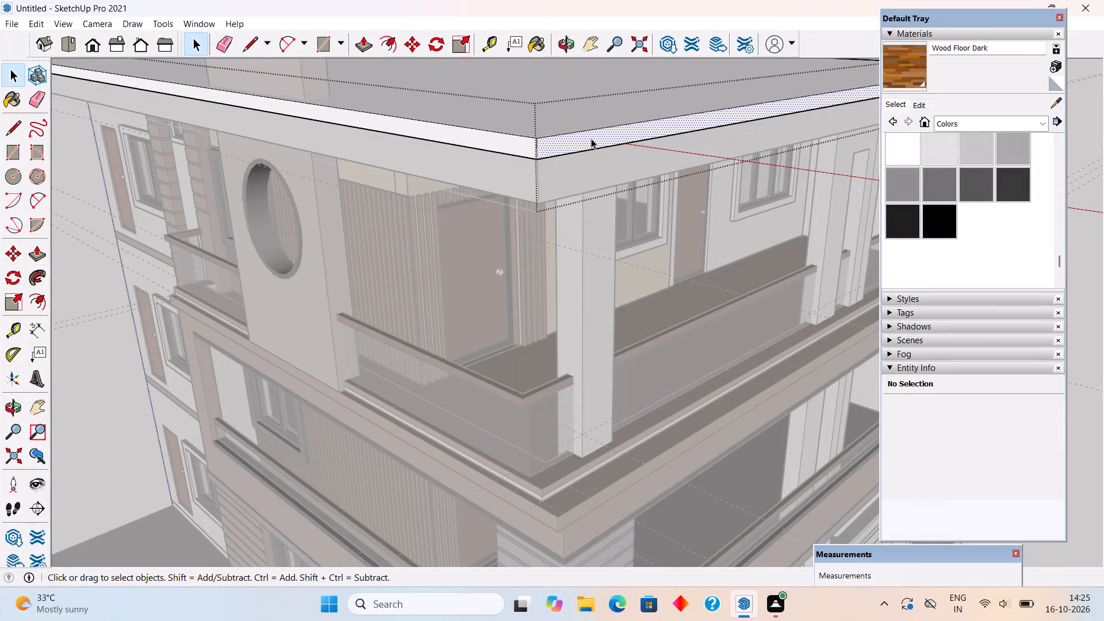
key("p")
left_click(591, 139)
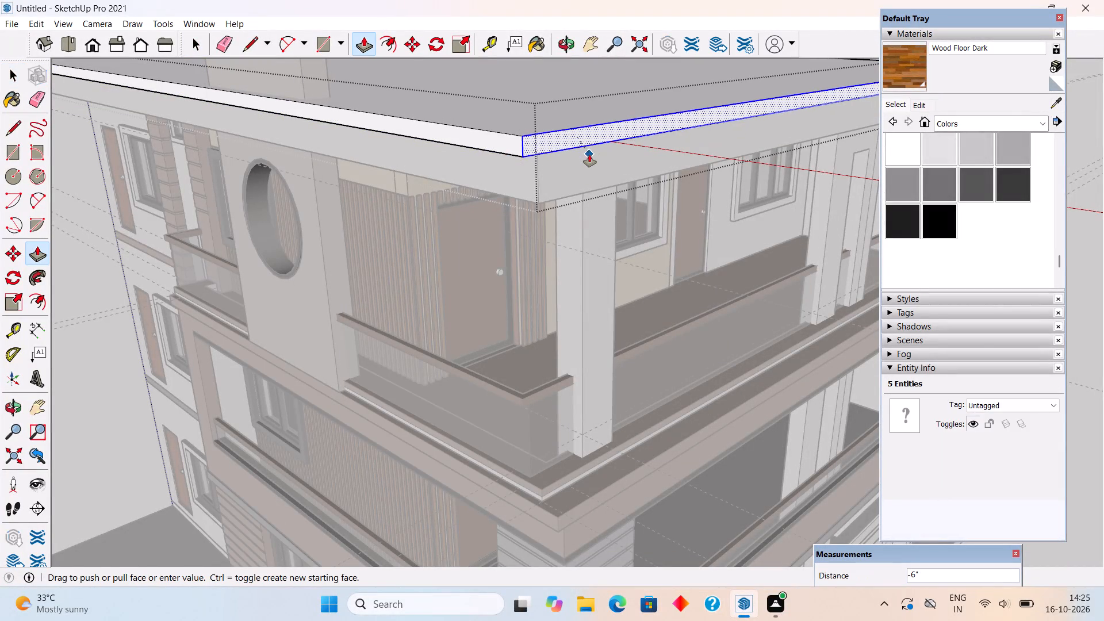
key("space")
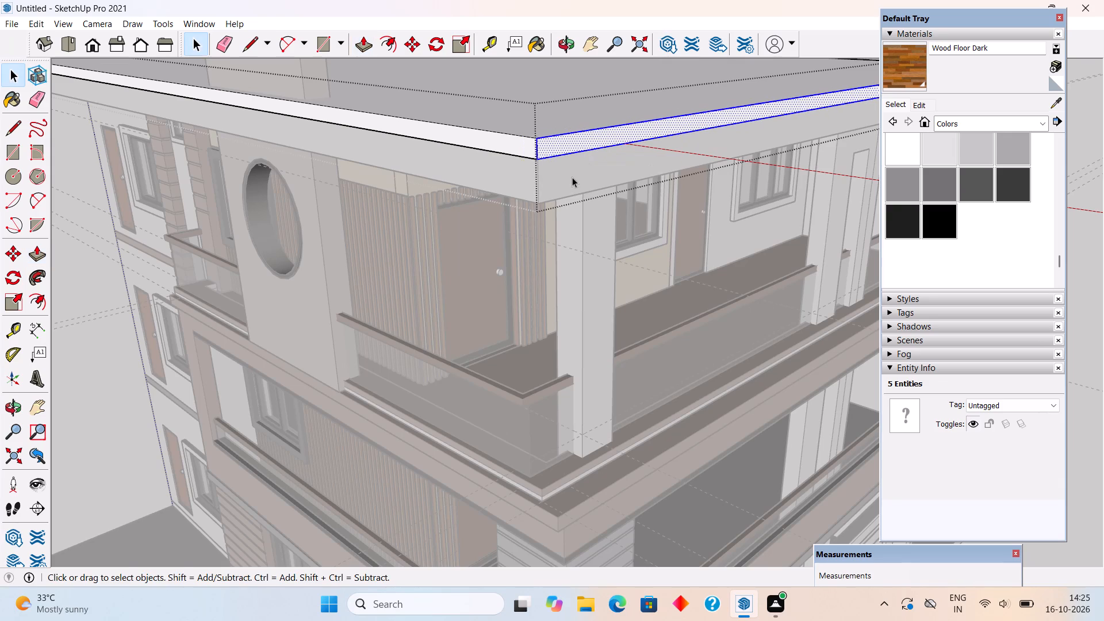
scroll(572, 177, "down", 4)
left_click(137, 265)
Examine the roof slab and the facade with the stone panel from above.
scroll(137, 266, "down", 7)
middle_click_drag(346, 198, 443, 179)
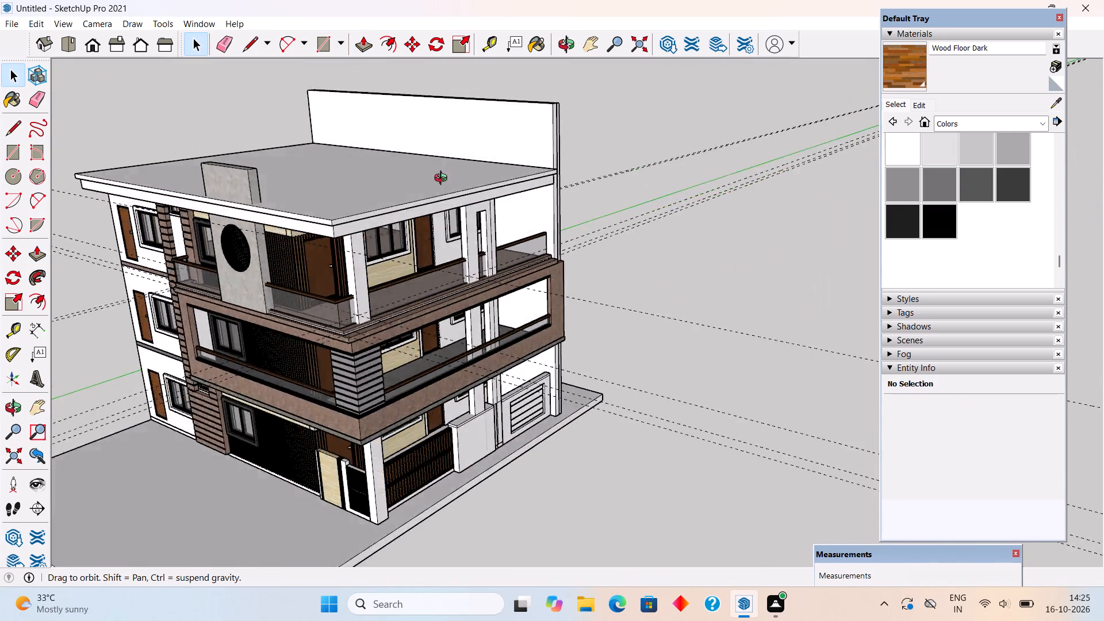
middle_click_drag(443, 179, 643, 139)
scroll(643, 139, "down", 3)
middle_click_drag(498, 187, 540, 352)
scroll(536, 309, "down", 1)
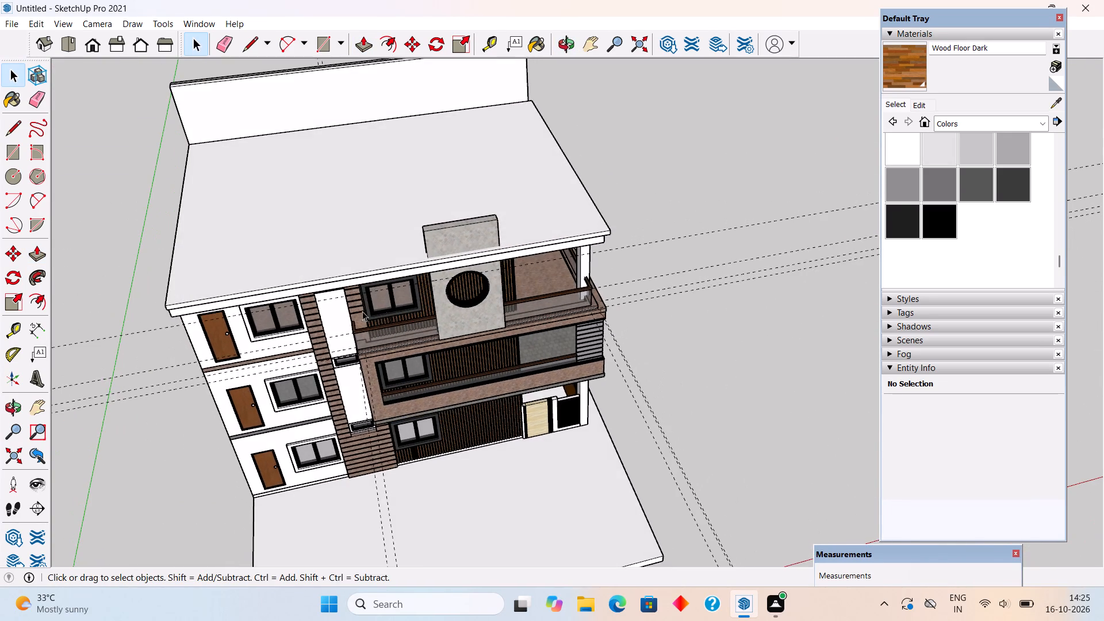
scroll(224, 297, "up", 6)
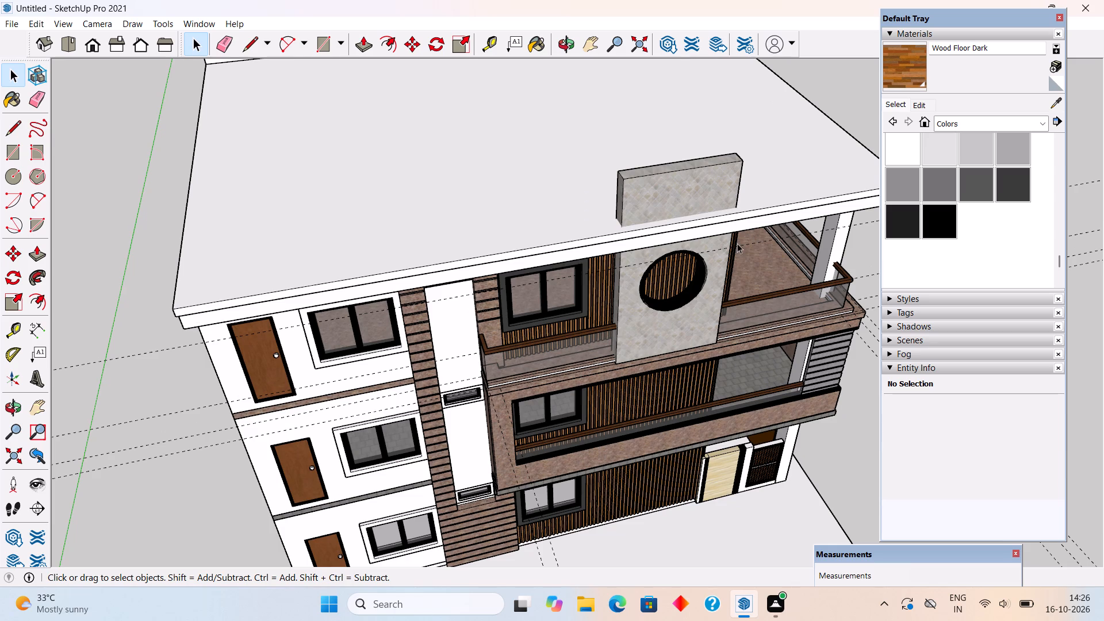
Open the roof slab group and push its edge face on the stone panel side inward by 3".
middle_click_drag(743, 254, 447, 138)
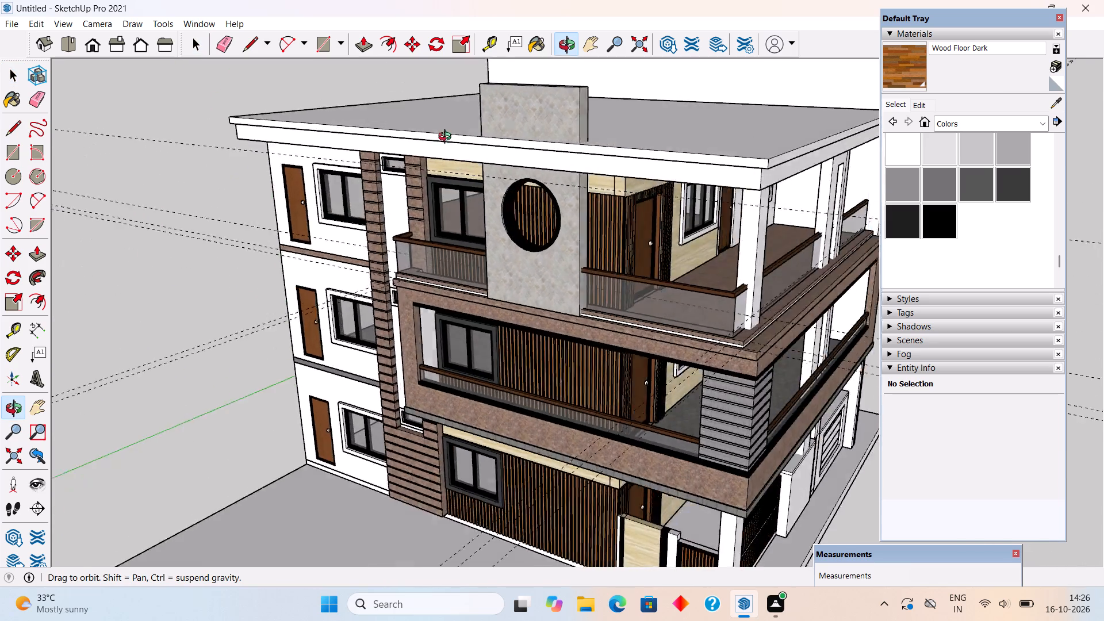
middle_click_drag(447, 138, 202, 79)
scroll(416, 126, "up", 3)
scroll(485, 149, "up", 2)
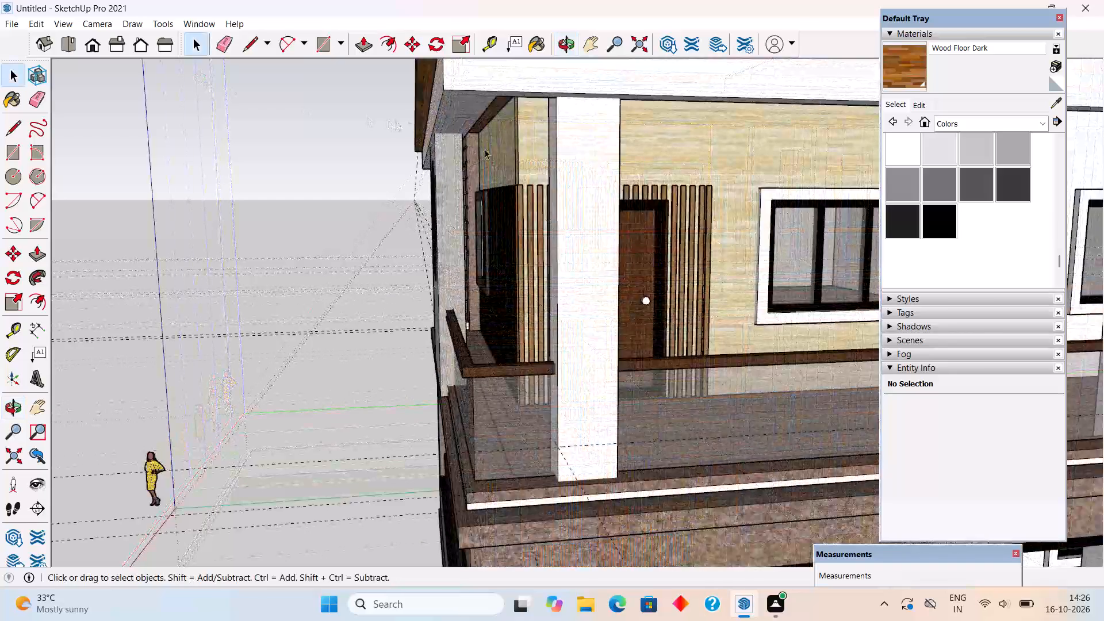
scroll(485, 149, "down", 7)
scroll(434, 125, "up", 7)
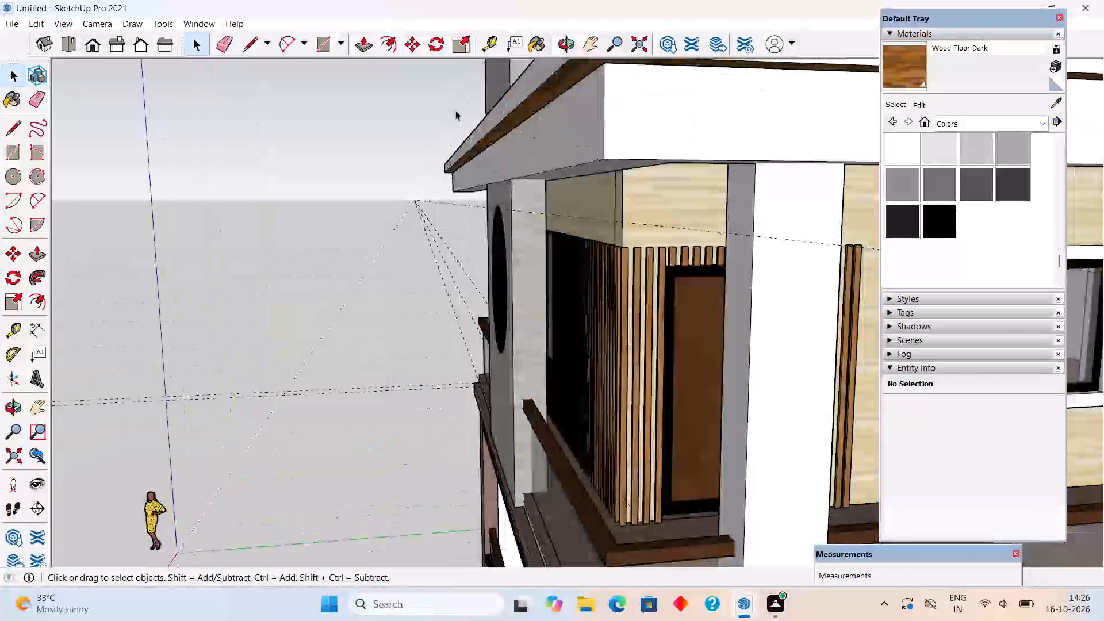
middle_click_drag(480, 123, 476, 144)
scroll(489, 147, "up", 3)
middle_click_drag(523, 127, 501, 151)
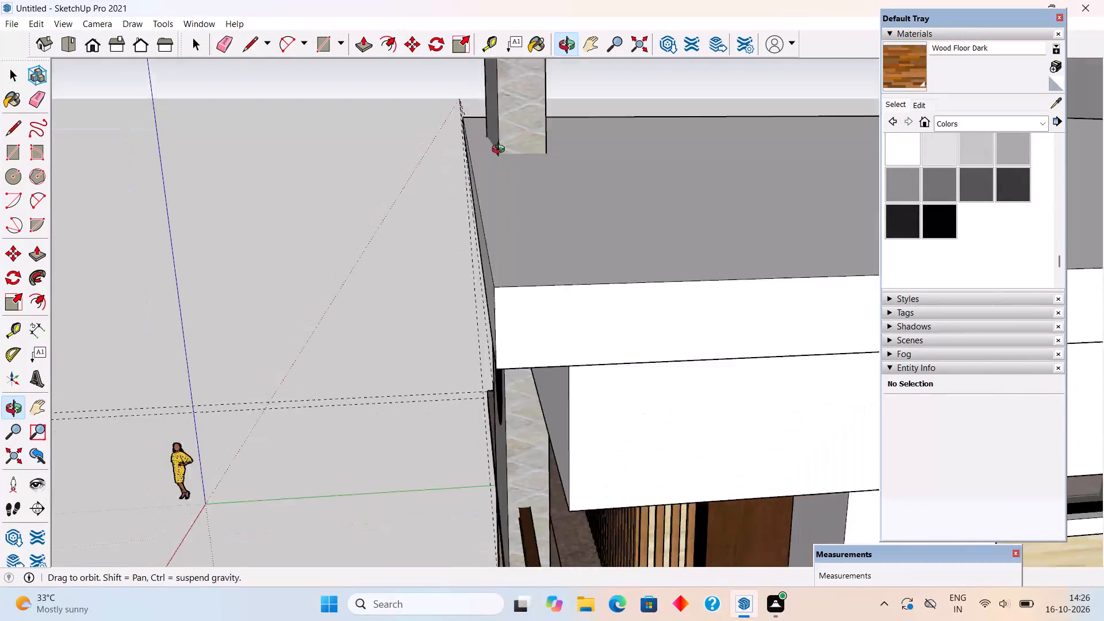
middle_click_drag(501, 151, 527, 132)
double_click(526, 178)
left_click(526, 178)
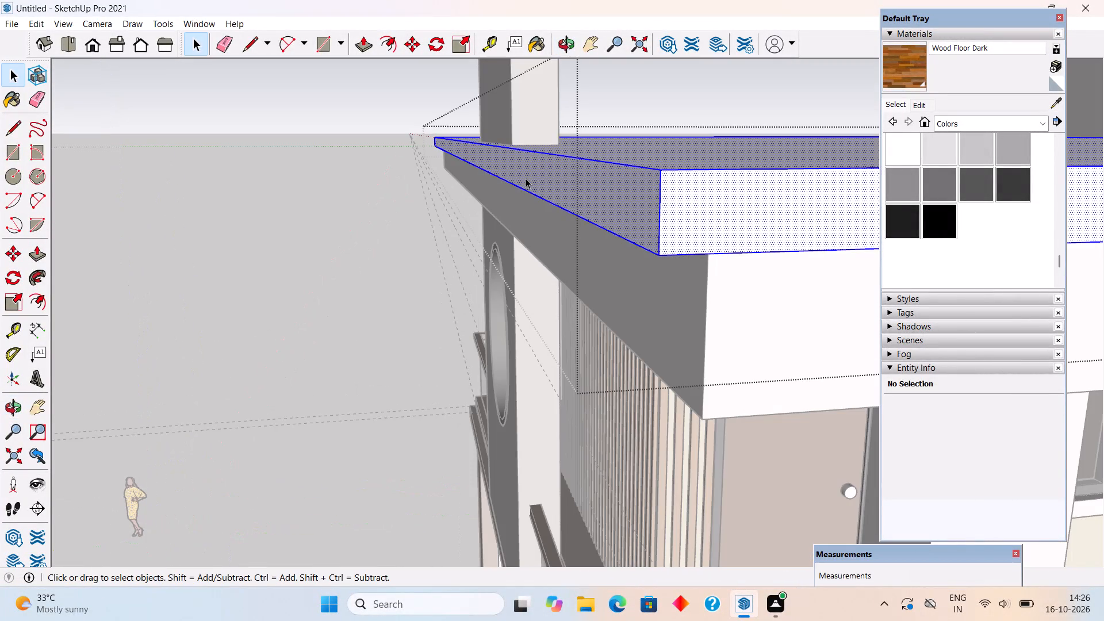
key("p")
left_click(526, 178)
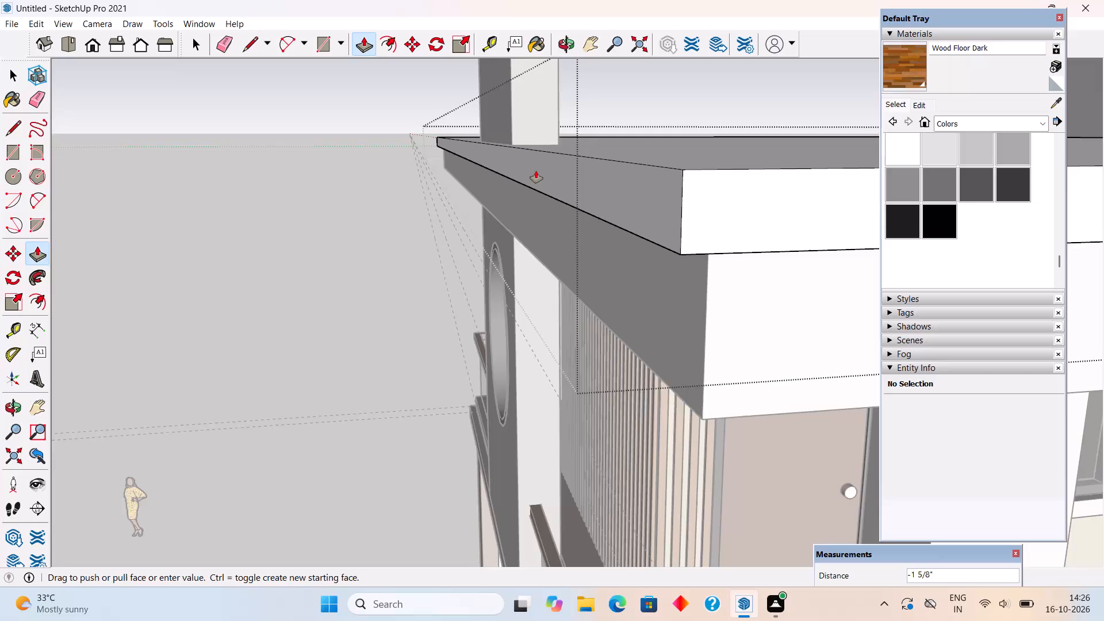
type("3\"")
key("Return")
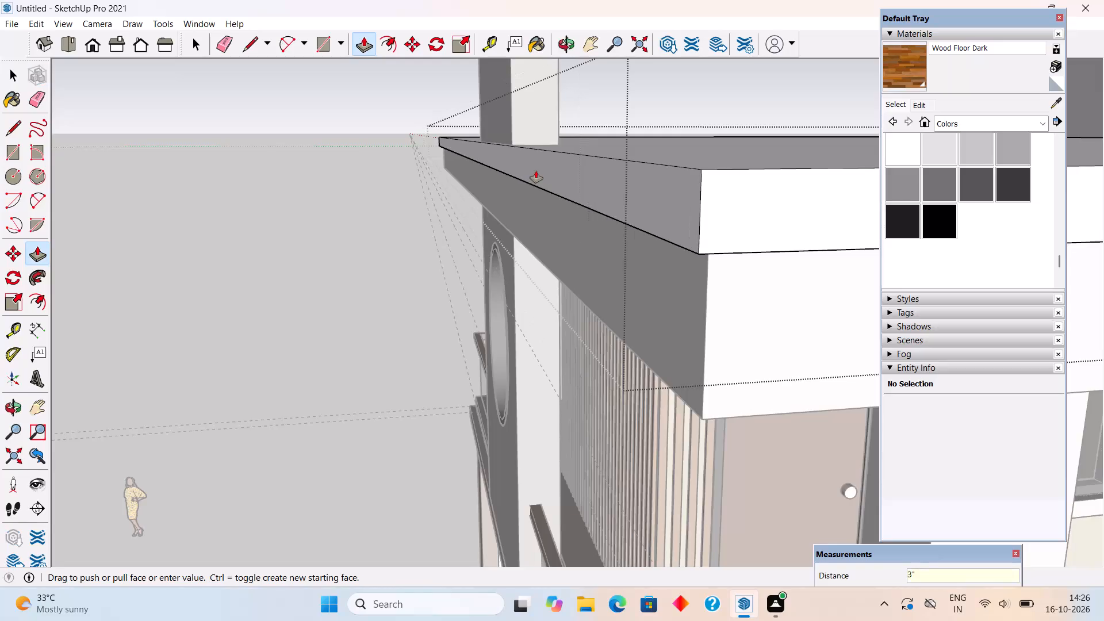
Push the roof slab's edge face on the adjoining balcony side inward by 3" and close the group.
left_click(730, 203)
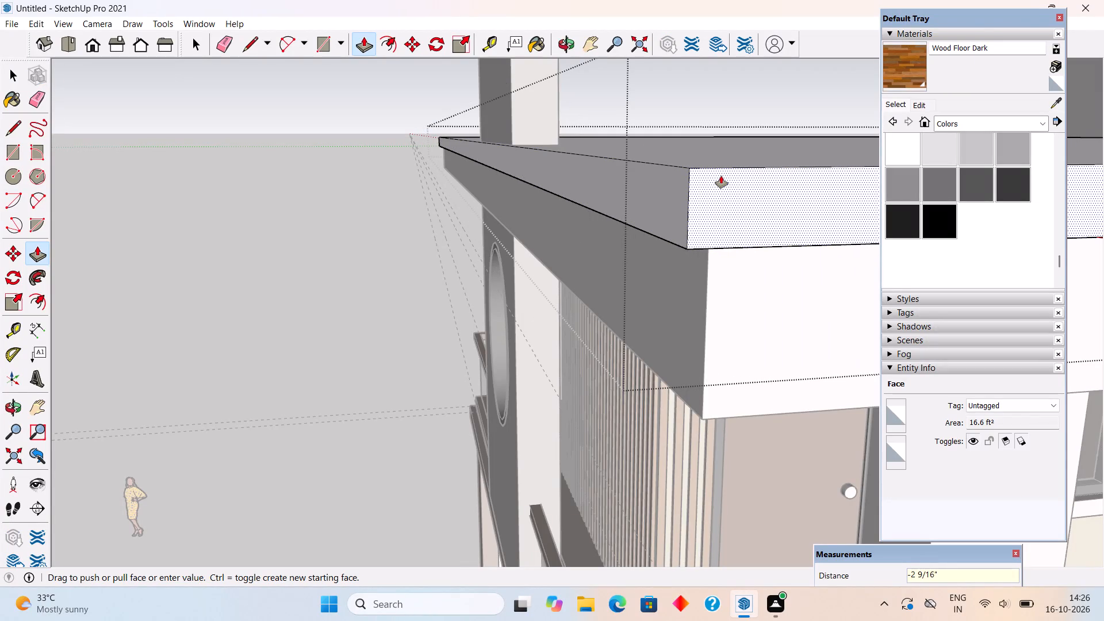
type("3\"")
key("Return")
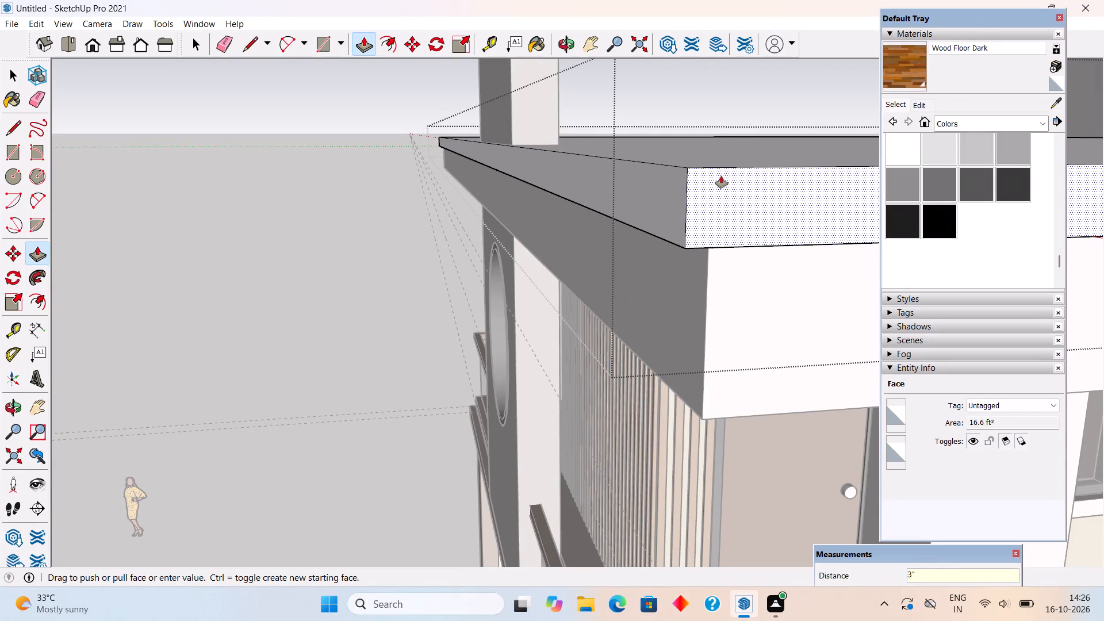
key("space")
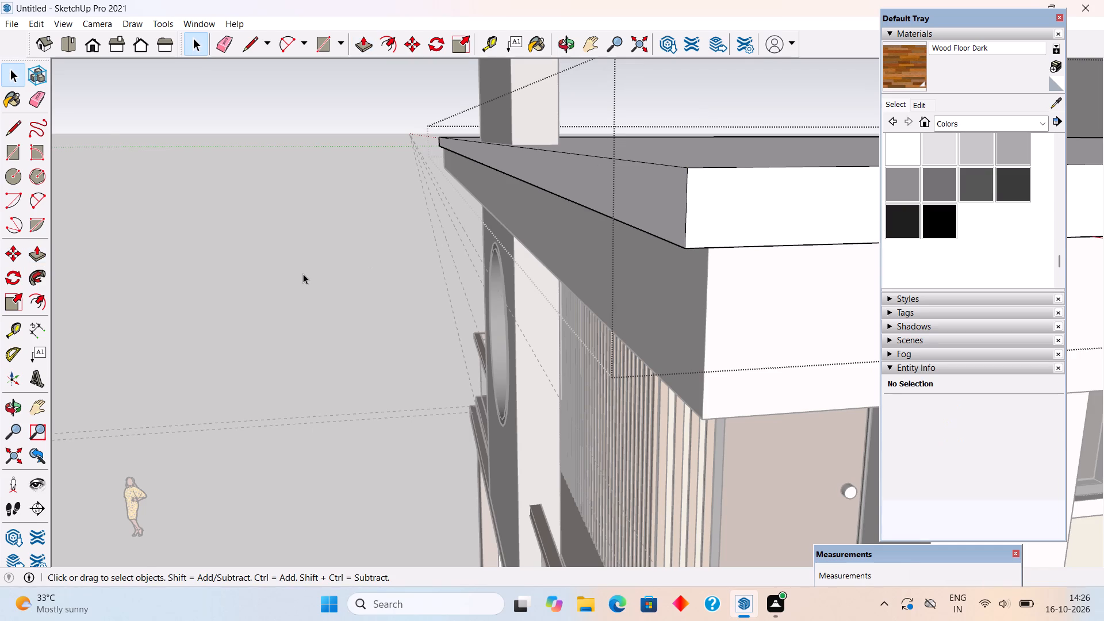
left_click(303, 274)
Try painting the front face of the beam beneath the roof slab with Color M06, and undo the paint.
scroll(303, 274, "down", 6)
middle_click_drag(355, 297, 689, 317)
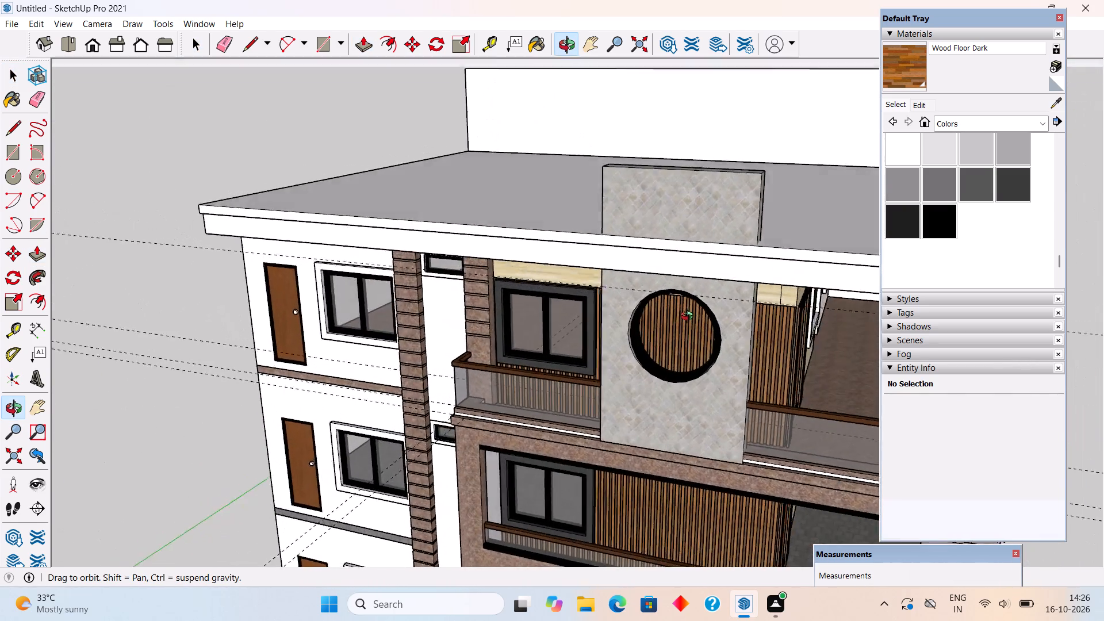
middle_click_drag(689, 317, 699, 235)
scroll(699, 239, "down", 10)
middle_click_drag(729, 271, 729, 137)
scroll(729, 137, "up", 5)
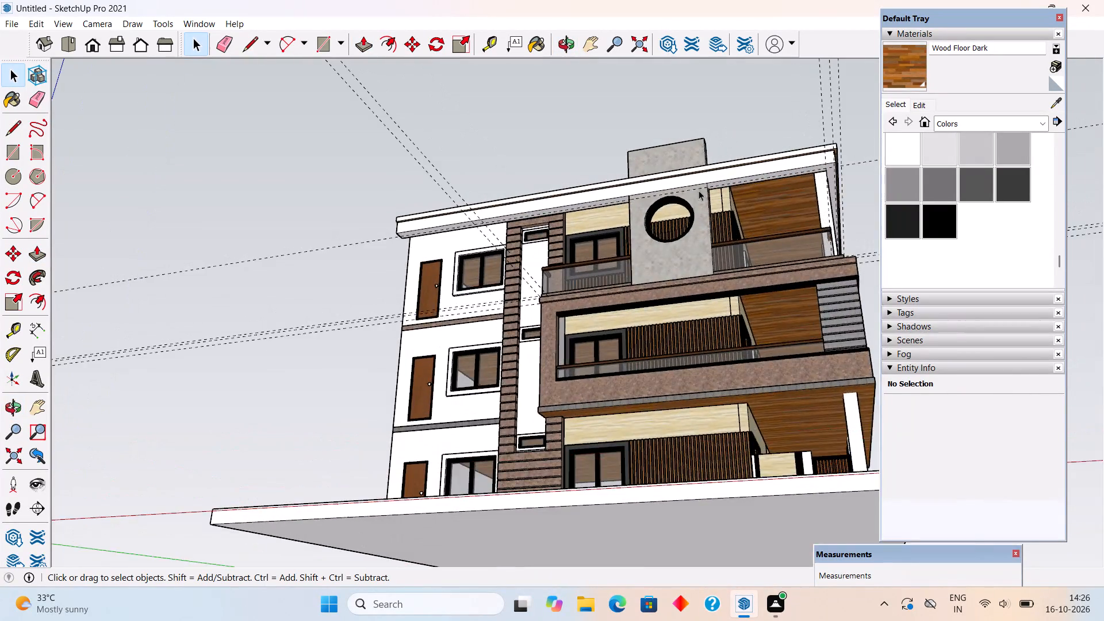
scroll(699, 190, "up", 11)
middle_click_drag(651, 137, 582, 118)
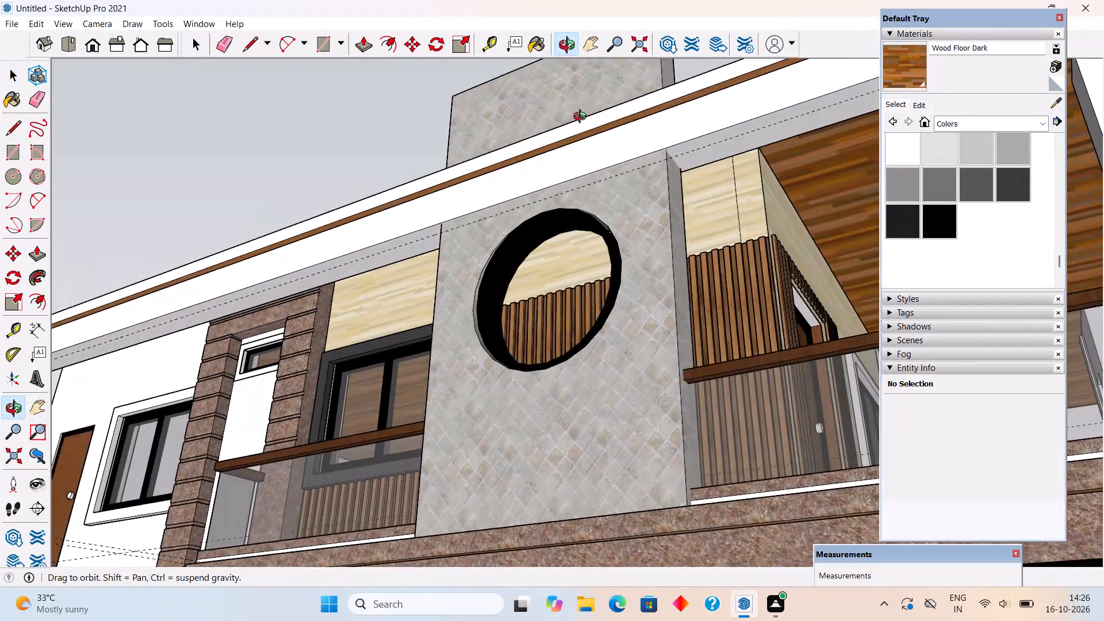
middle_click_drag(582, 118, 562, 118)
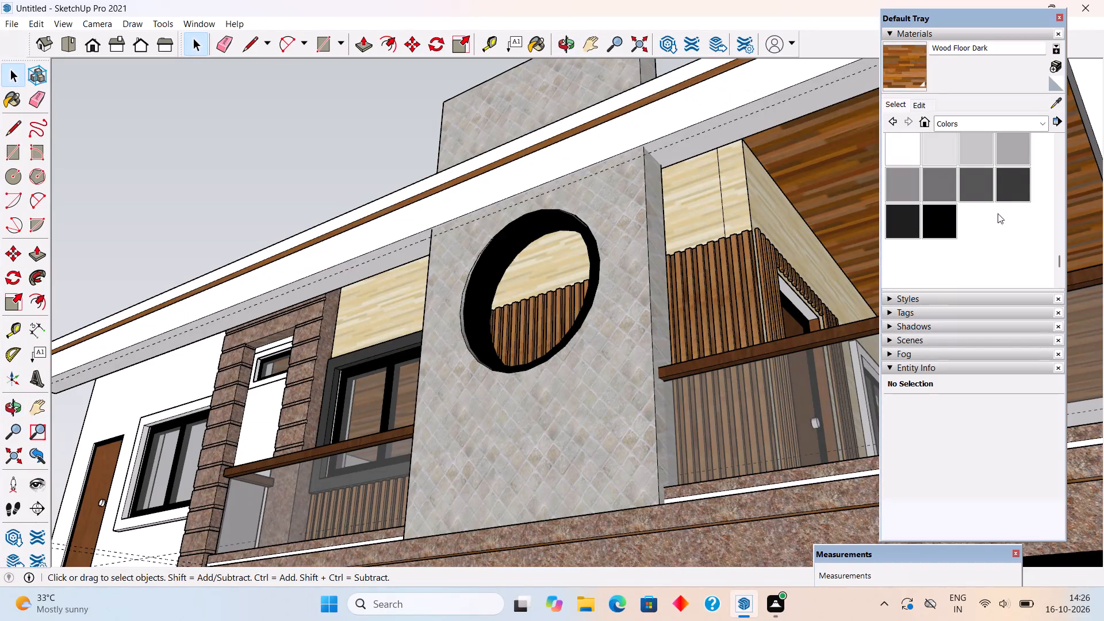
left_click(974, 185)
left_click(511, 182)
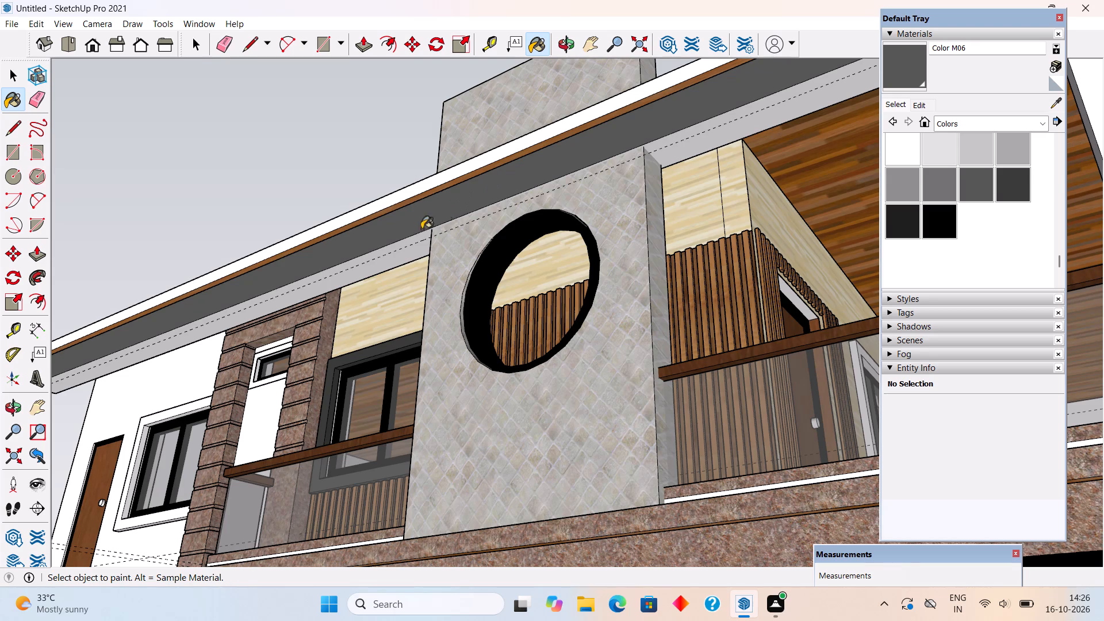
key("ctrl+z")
Select all connected geometry of the beam beneath the roof slab and make it a group.
key("space")
triple_click(377, 248)
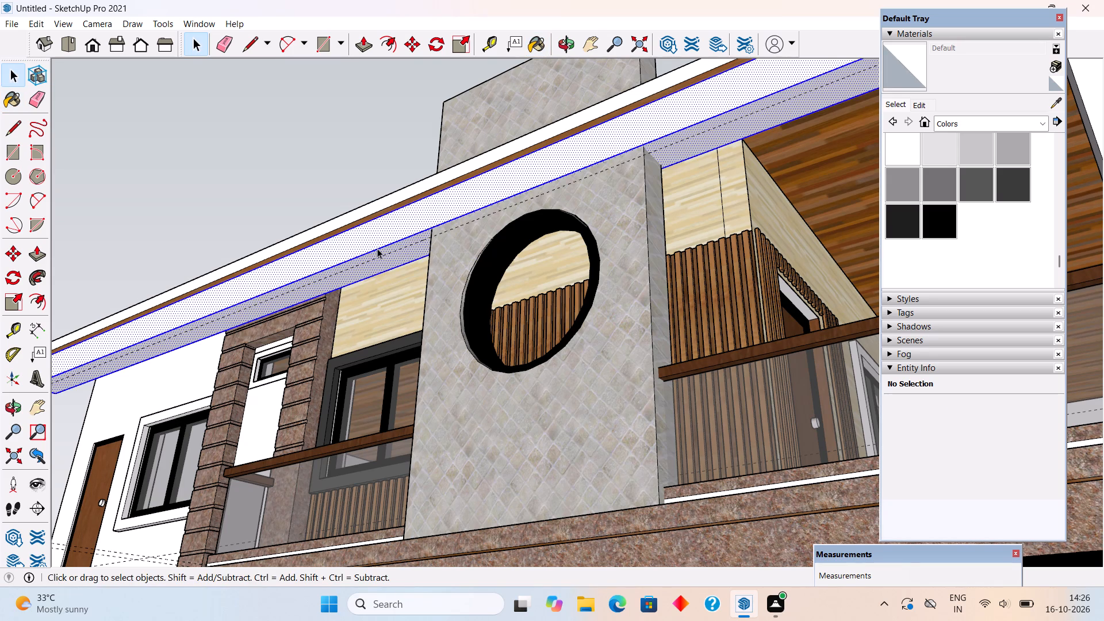
right_click(377, 248)
left_click(432, 362)
left_click(308, 149)
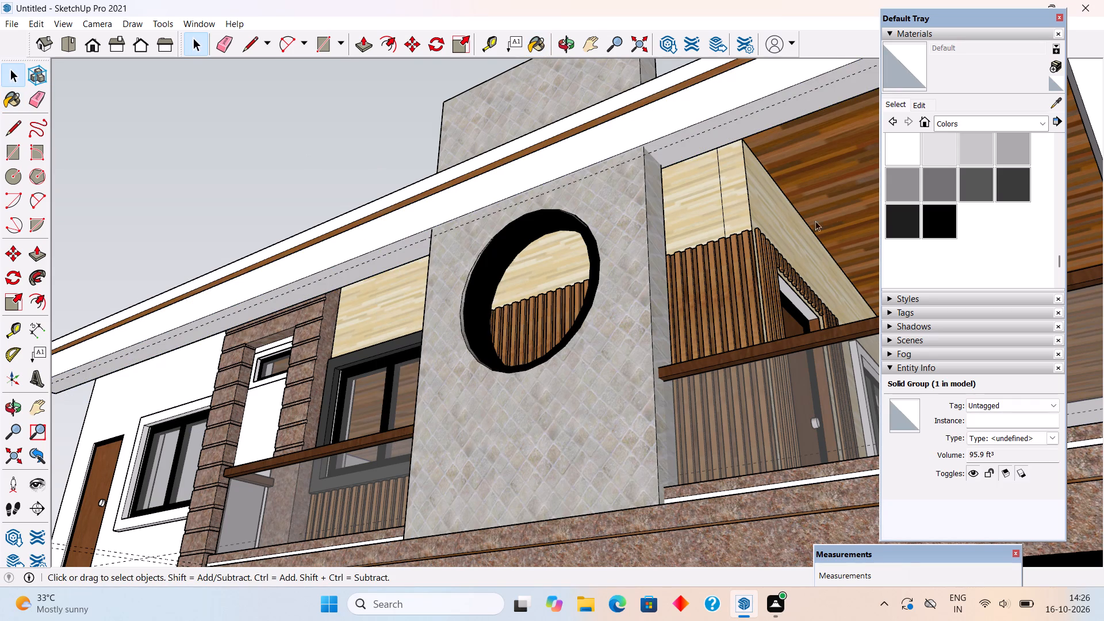
Paint the whole roof beam group with Color M06.
left_click(984, 188)
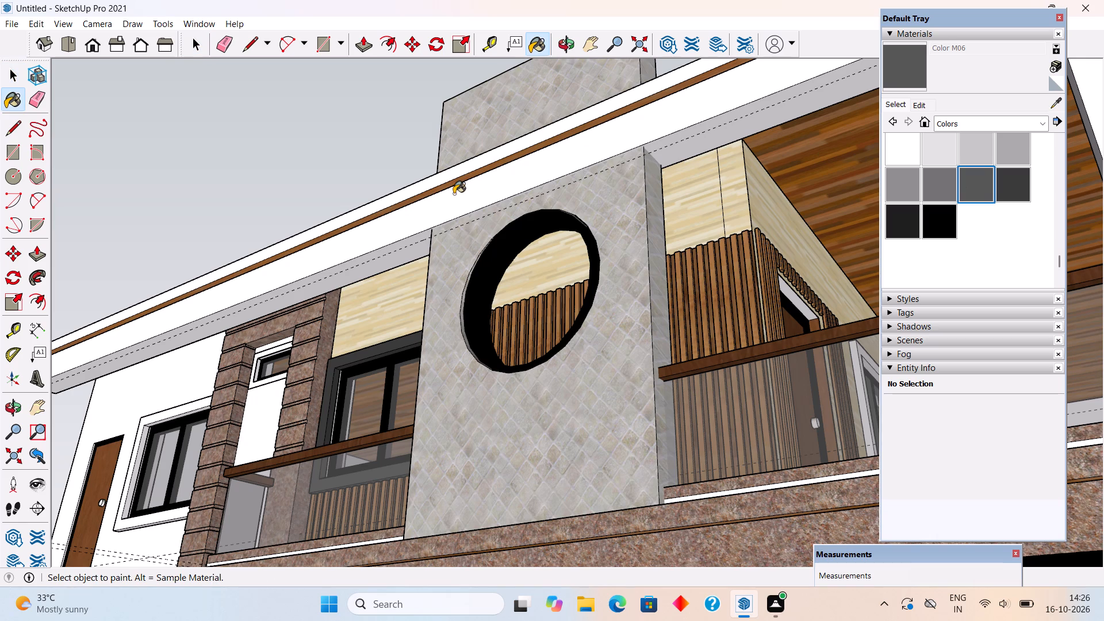
left_click(454, 194)
key("space")
left_click(327, 147)
Open the stone panel group and push its inner face, facing the balcony, in by 3" to thin the panel.
scroll(359, 221, "down", 5)
middle_click_drag(406, 229, 453, 367)
scroll(453, 367, "down", 4)
middle_click_drag(466, 309, 483, 359)
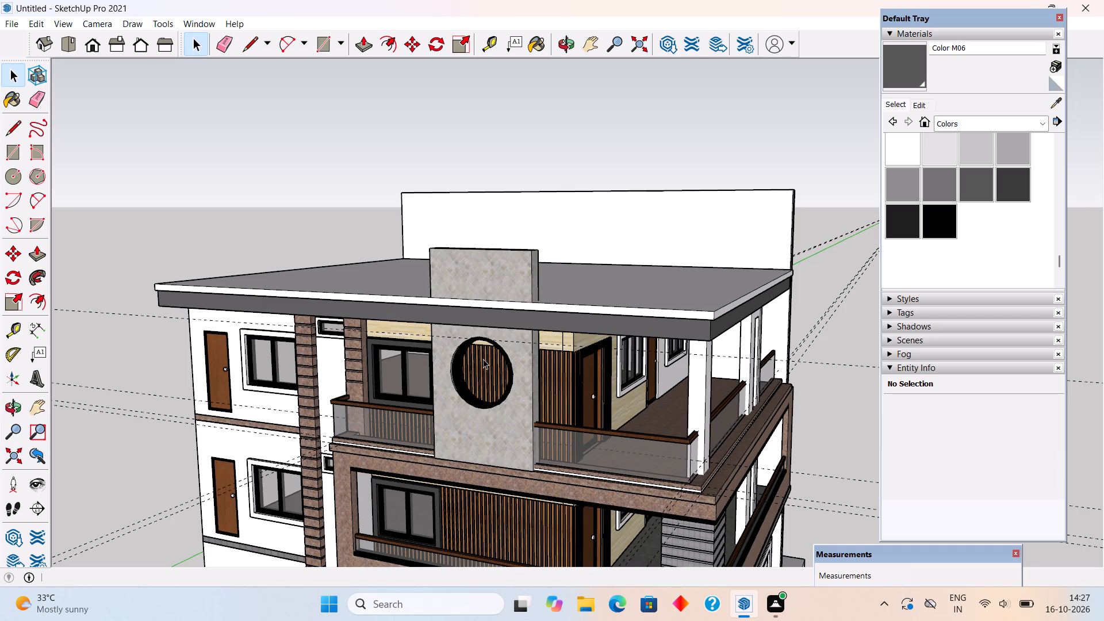
middle_click_drag(578, 263, 350, 380)
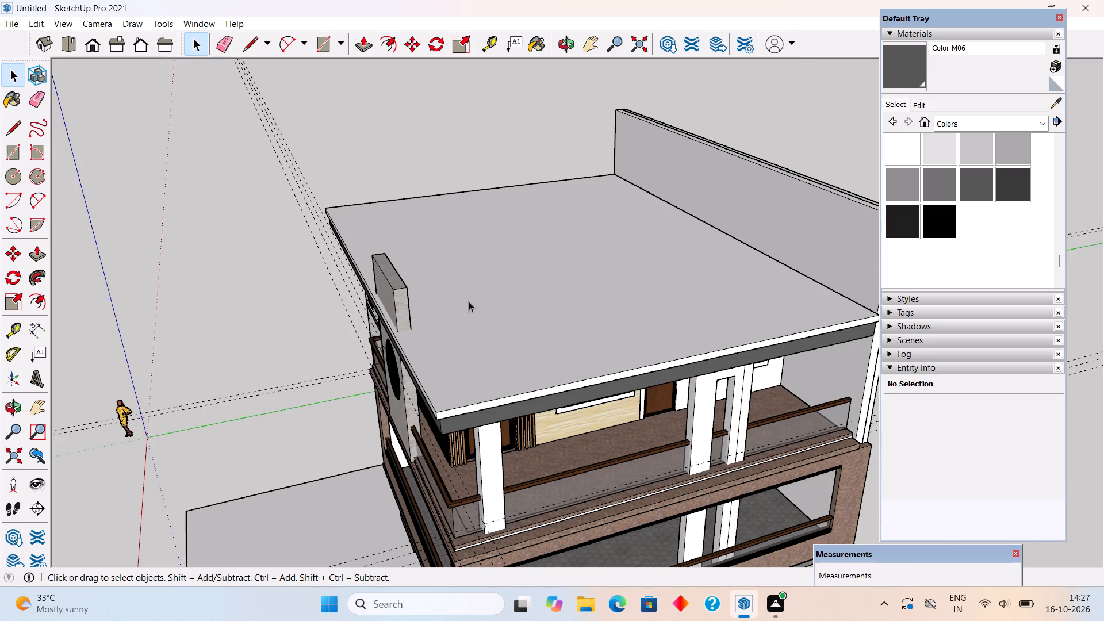
scroll(435, 312, "up", 4)
middle_click_drag(418, 293, 362, 220)
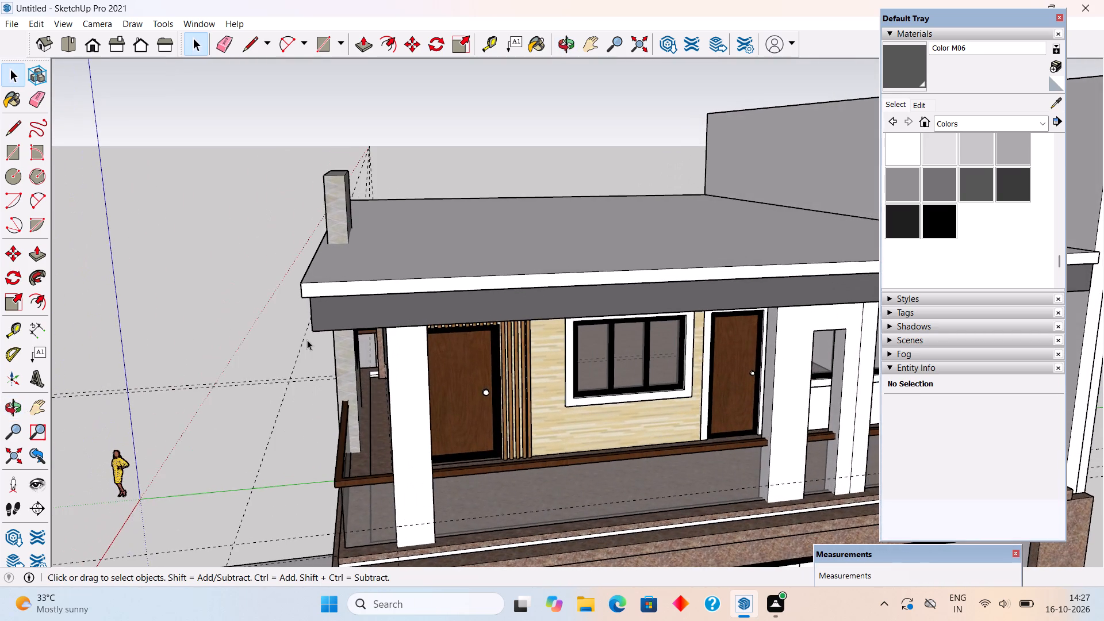
scroll(307, 340, "up", 4)
middle_click_drag(402, 363, 371, 323)
scroll(371, 323, "up", 5)
triple_click(381, 445)
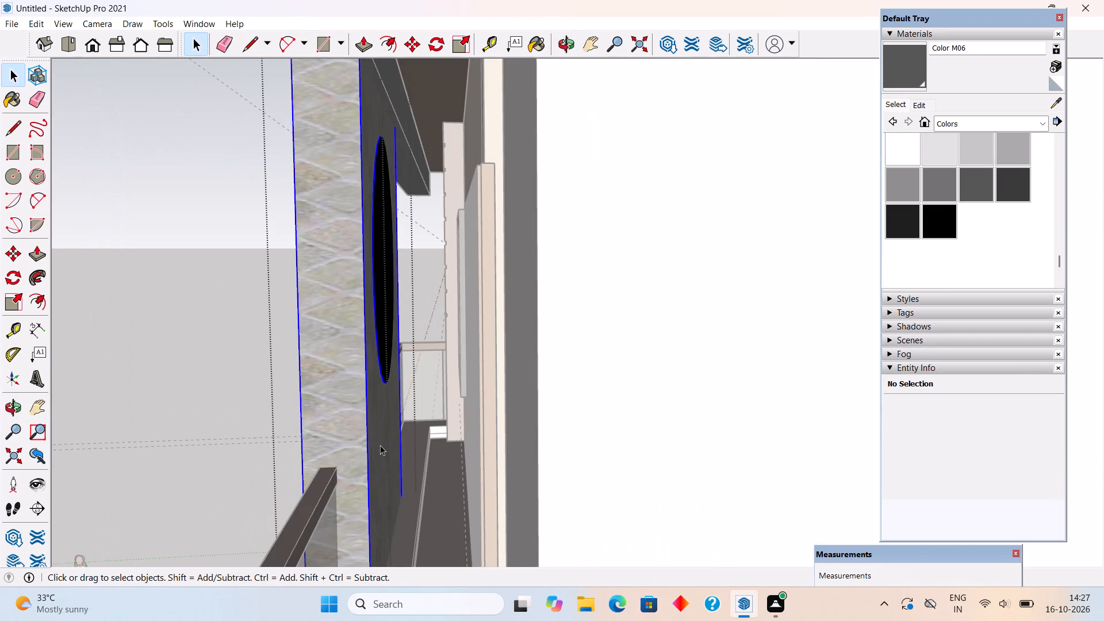
left_click(380, 445)
scroll(383, 434, "down", 5)
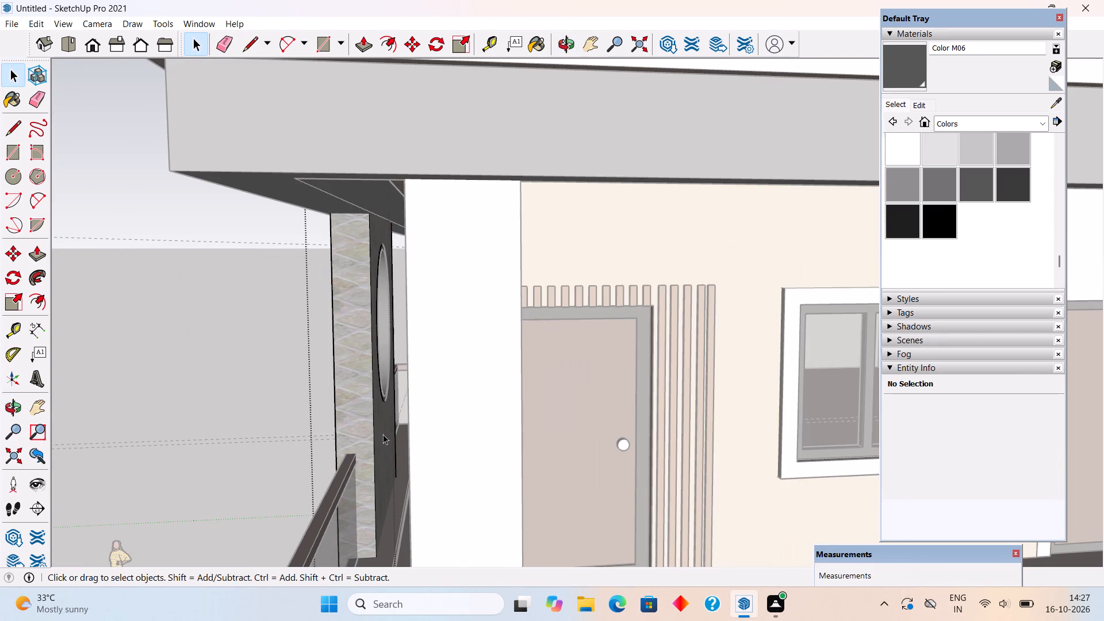
middle_click_drag(374, 539, 390, 523)
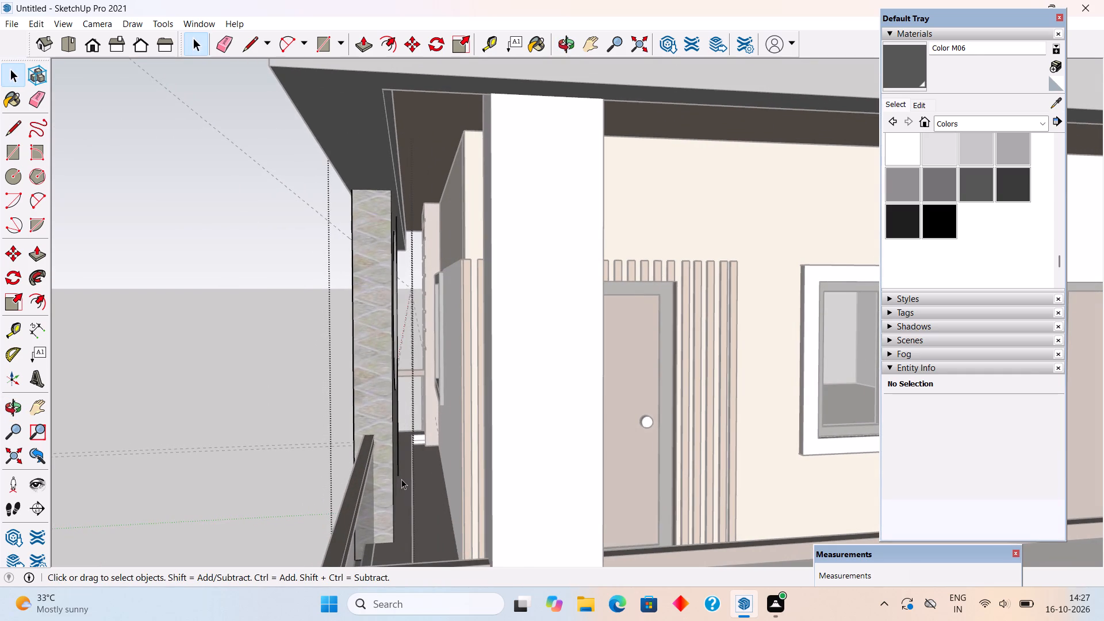
scroll(401, 479, "down", 3)
middle_click_drag(401, 479, 395, 460)
scroll(395, 460, "up", 4)
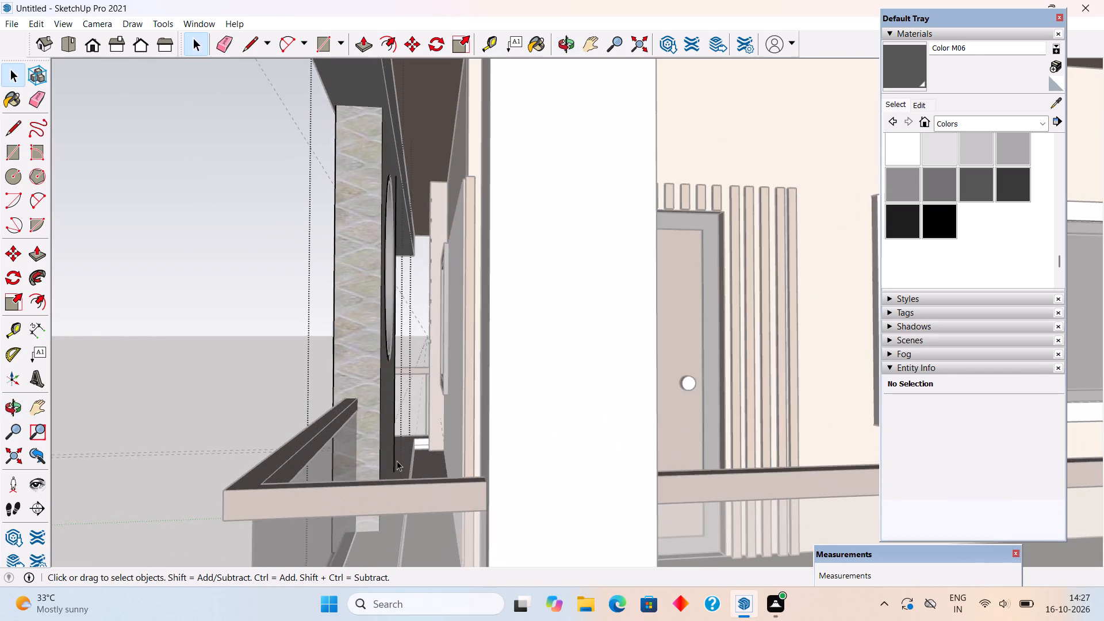
scroll(392, 461, "up", 2)
key("p")
left_click(383, 440)
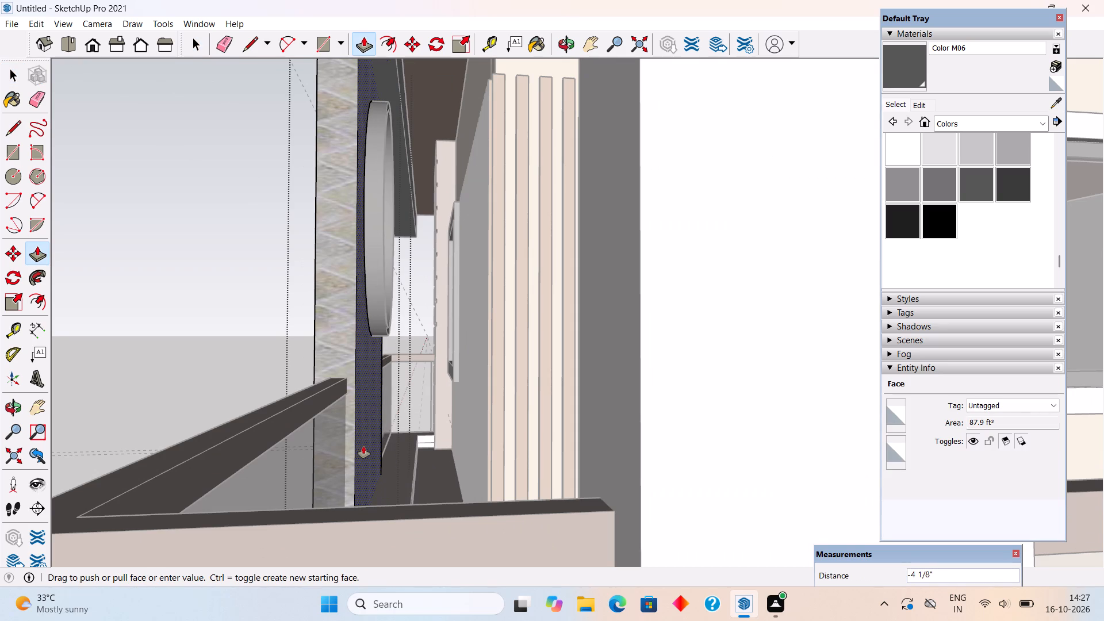
type("3\"")
key("Return")
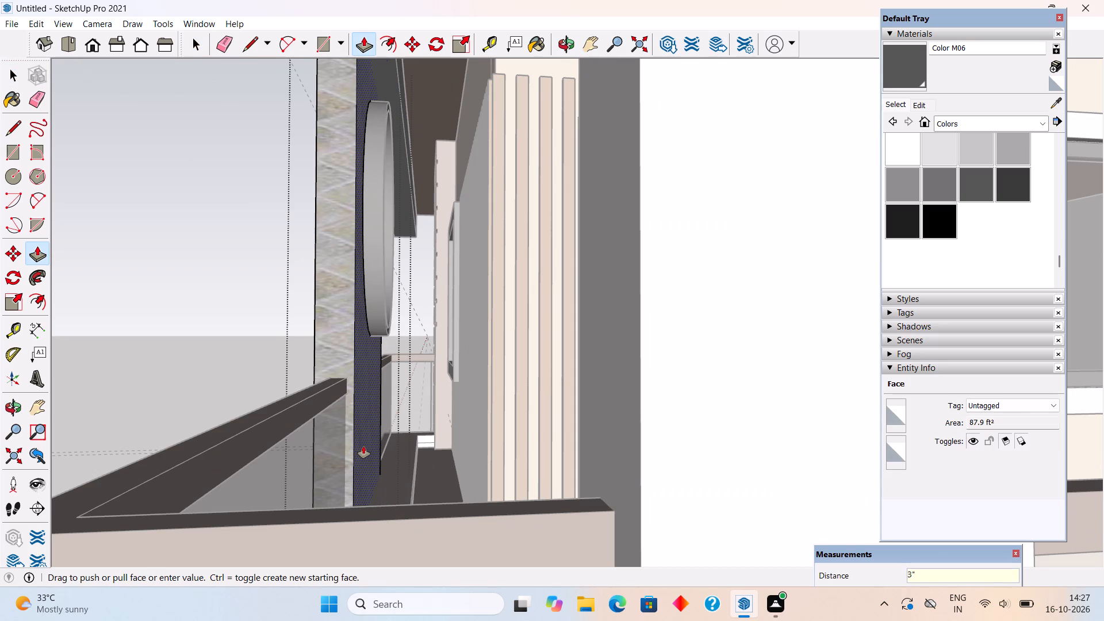
key("space")
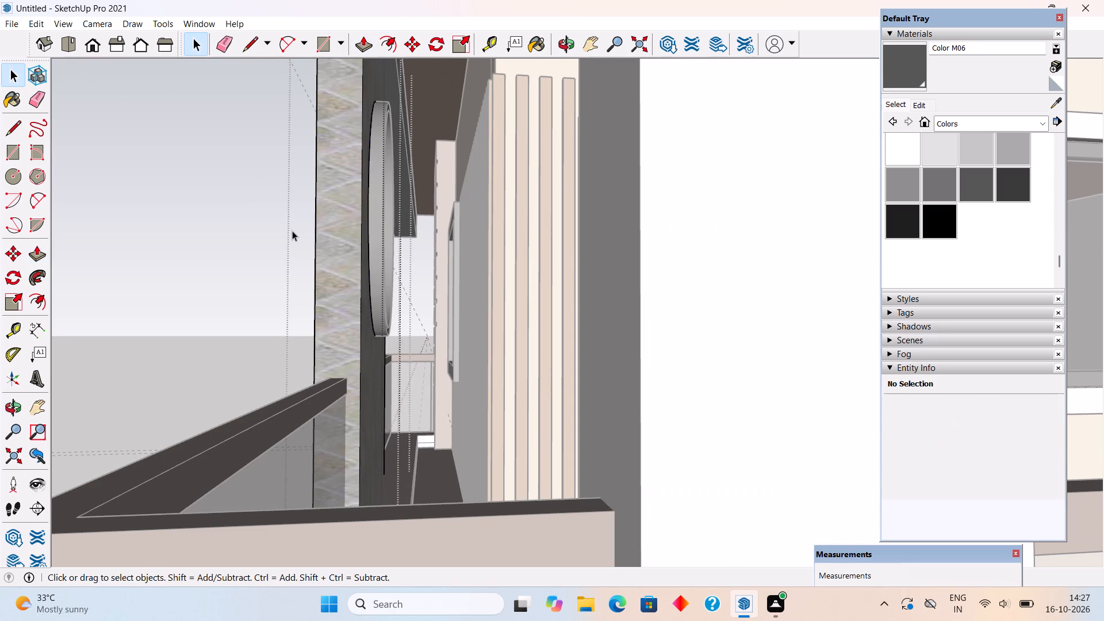
Scale the black ring in the stone panel's round opening to about 0.74 along the green axis, and close the panel group.
triple_click(382, 225)
middle_click_drag(384, 230, 384, 235)
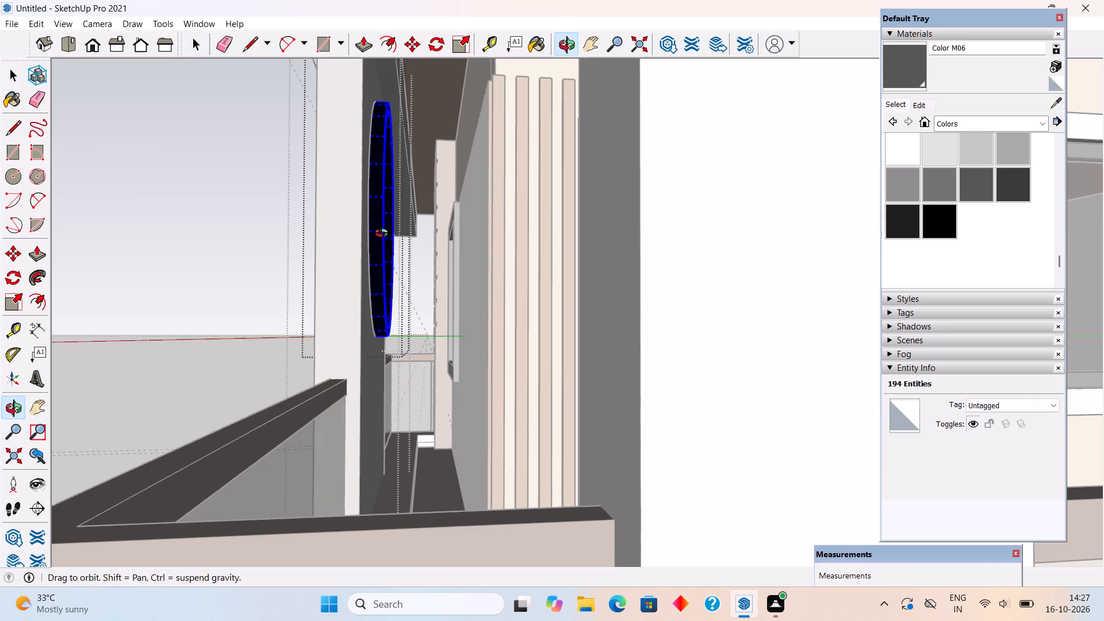
middle_click_drag(384, 235, 384, 262)
left_click(384, 266)
left_click(384, 267)
left_click(271, 274)
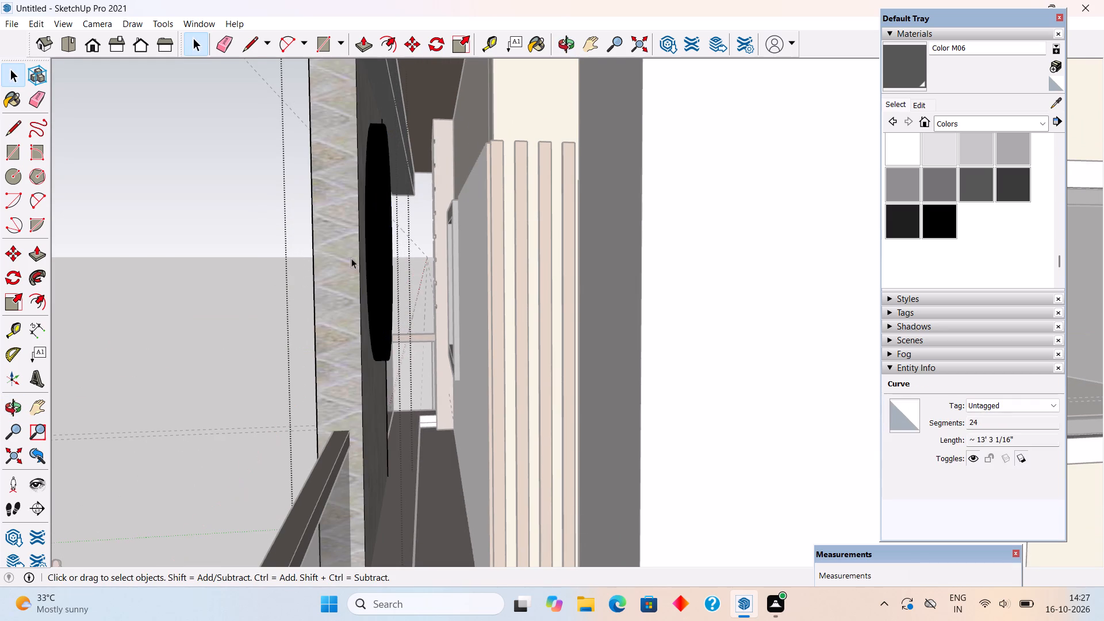
left_click(386, 252)
key("s")
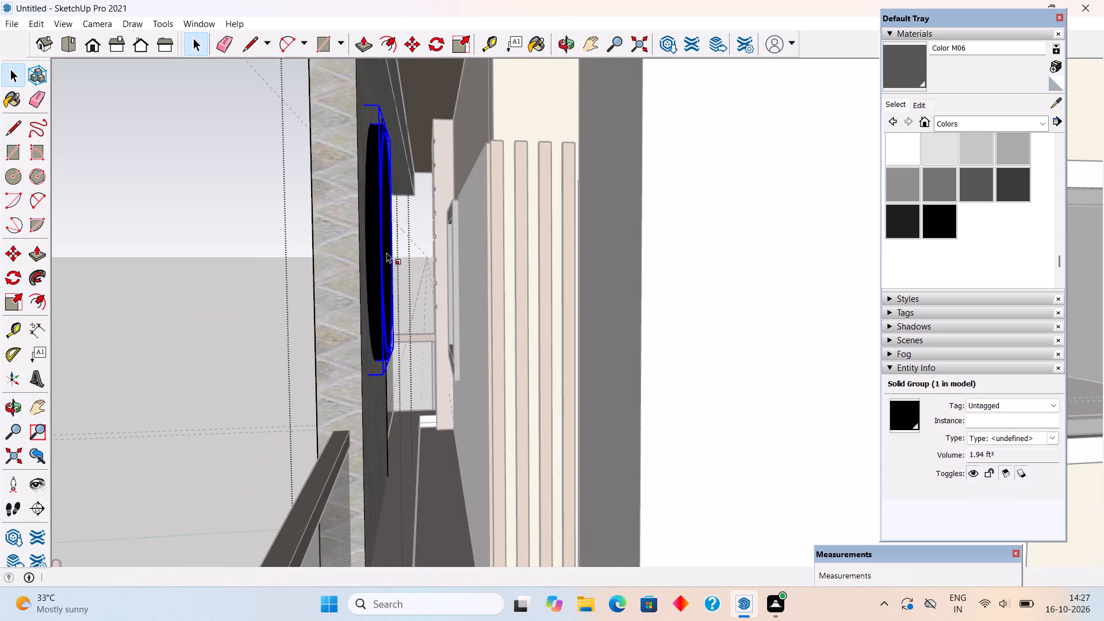
left_click(390, 246)
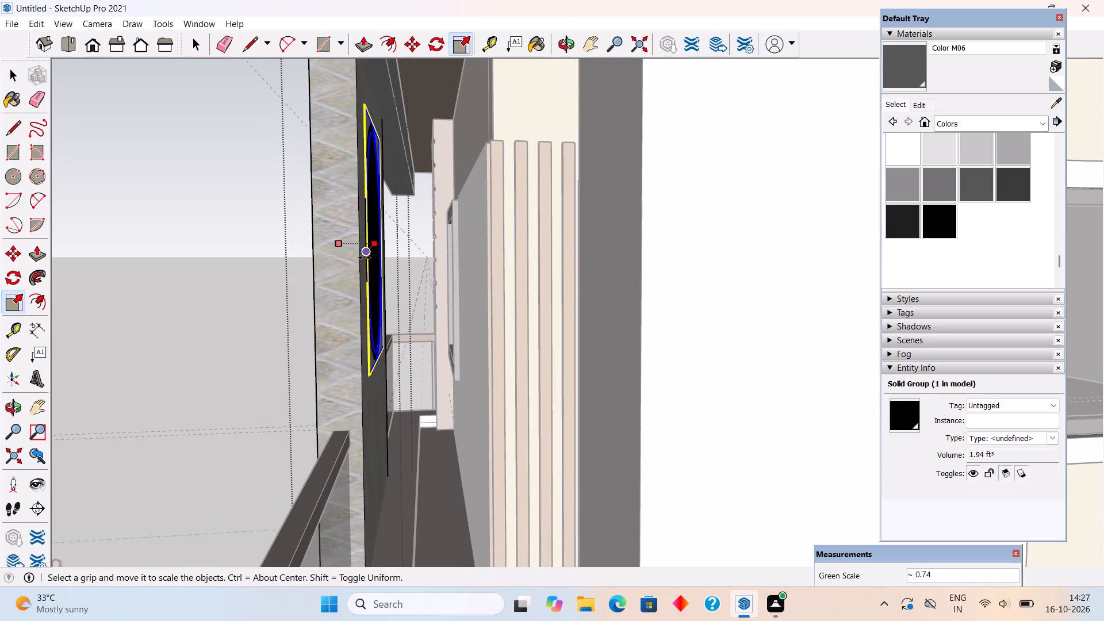
left_click(365, 258)
key("space")
left_click(240, 237)
Examine the top-floor balcony side, roof edge and dark roof beam from different angles.
scroll(240, 237, "down", 5)
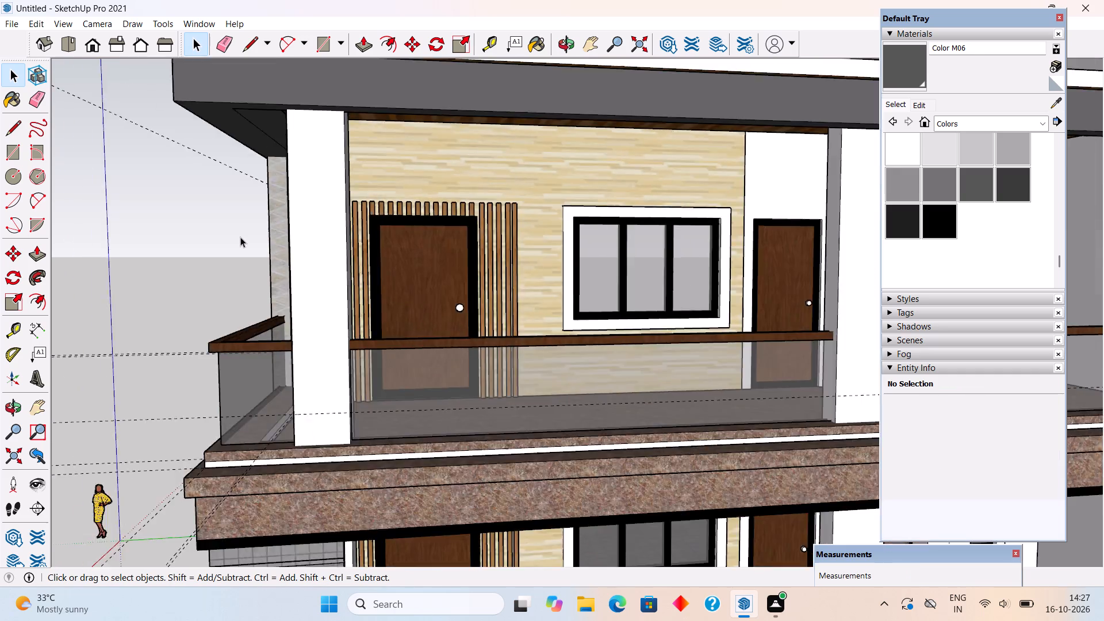
scroll(240, 237, "down", 4)
middle_click_drag(254, 256, 339, 303)
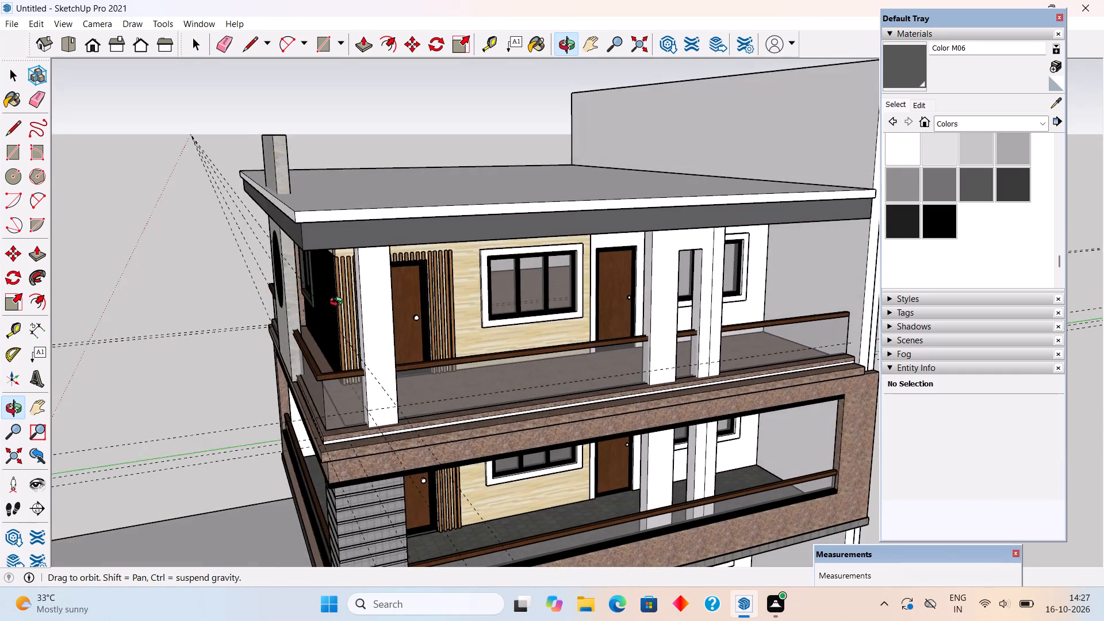
middle_click_drag(339, 303, 291, 220)
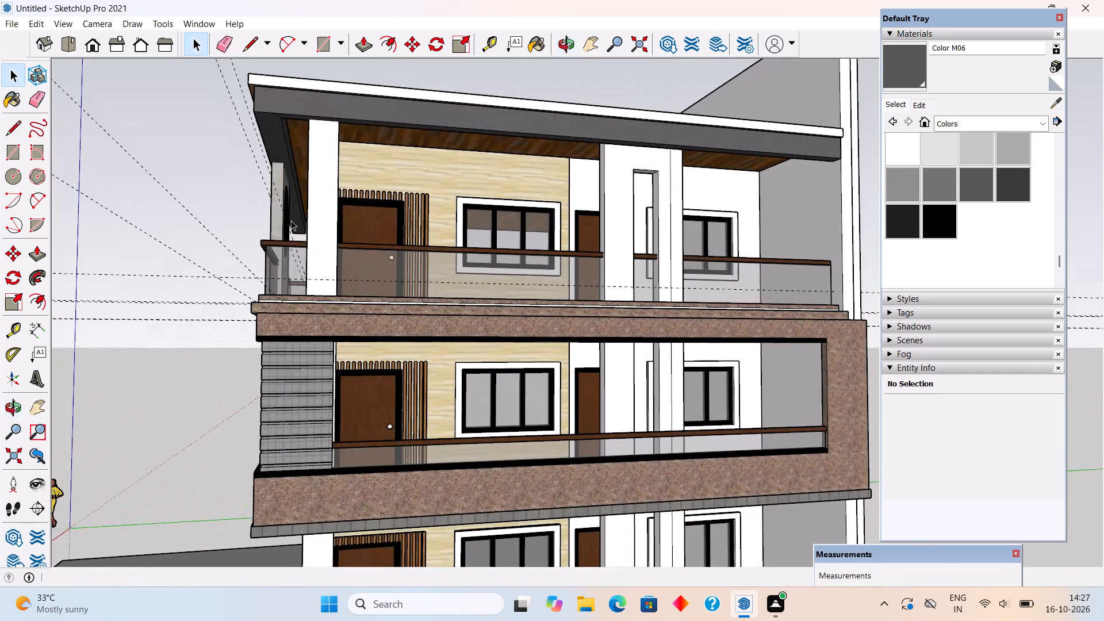
Place a guide on the roof slab parallel to its side edge, through the inner corner of the stone panel.
scroll(344, 191, "down", 3)
middle_click_drag(333, 286, 345, 428)
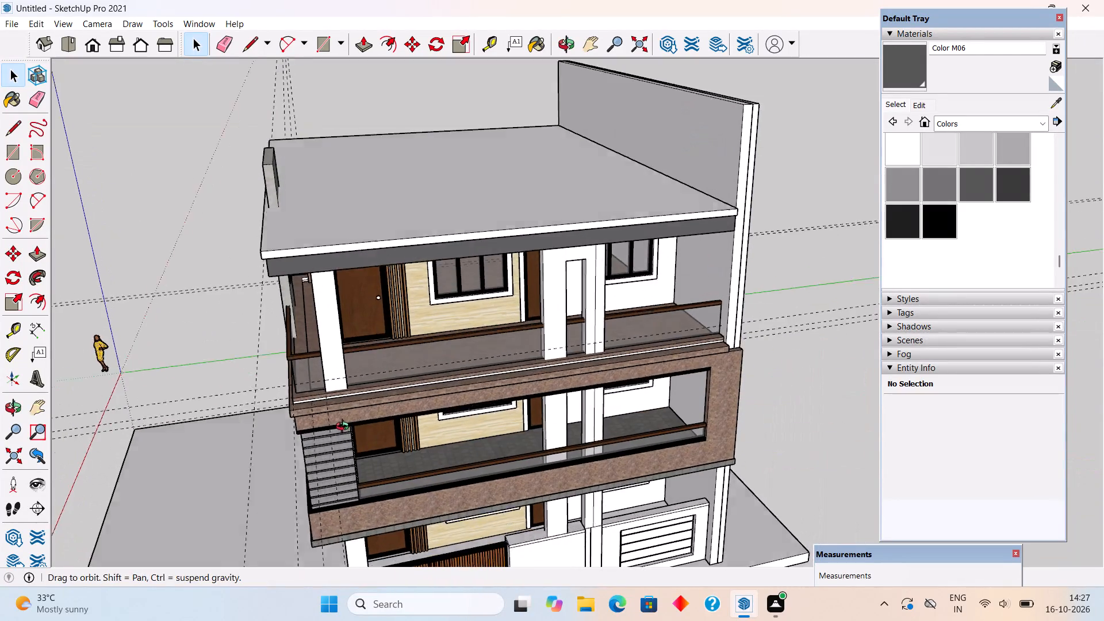
middle_click_drag(345, 428, 347, 438)
scroll(282, 242, "up", 6)
middle_click_drag(275, 159, 239, 190)
scroll(259, 191, "up", 9)
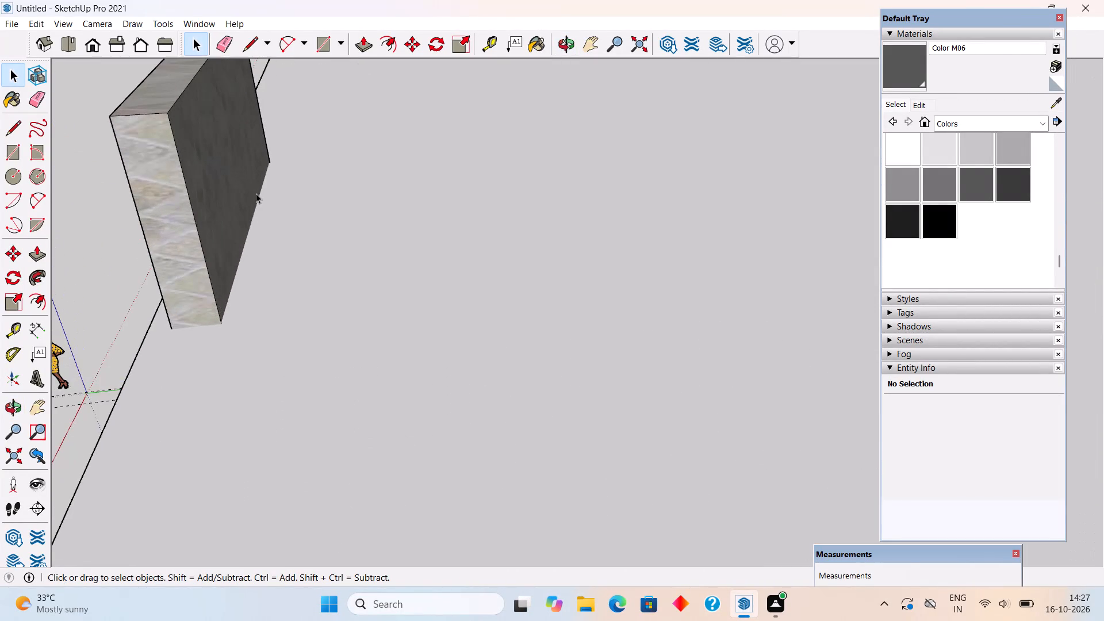
key("t")
double_click(252, 225)
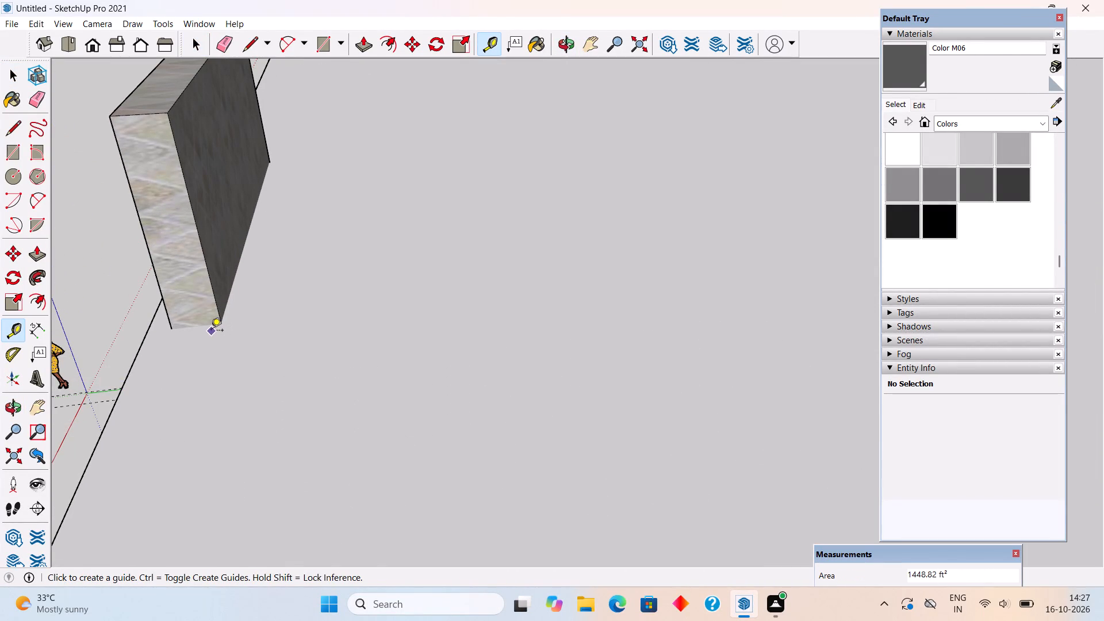
key("space")
middle_click_drag(175, 315, 277, 304)
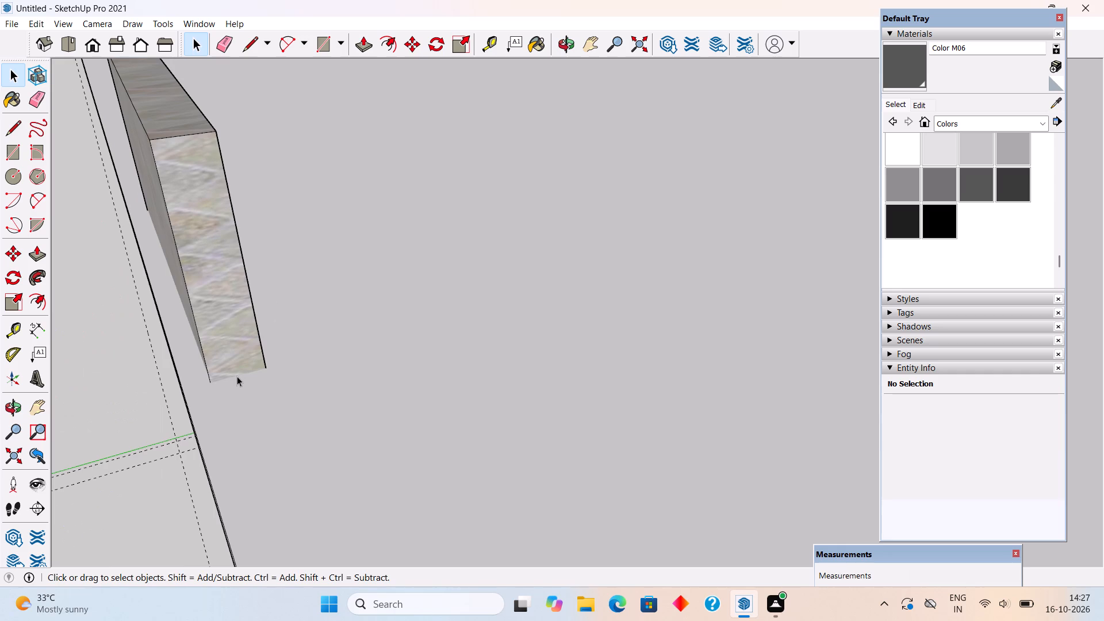
key("t")
left_click(186, 416)
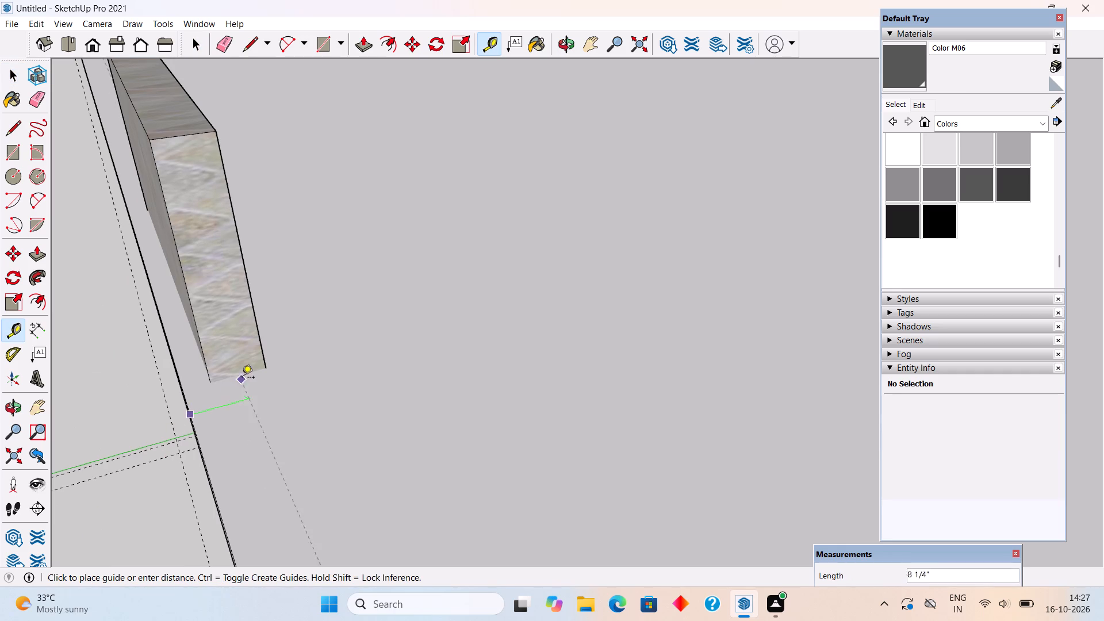
left_click(266, 370)
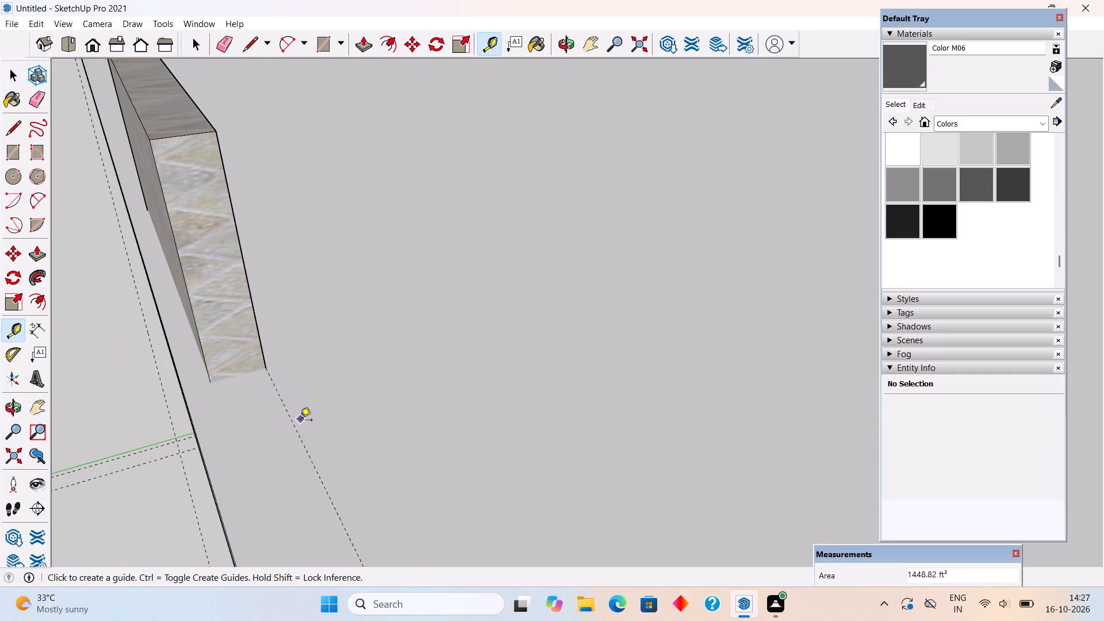
Place a parallel guide 6" further inward on the roof from the stone panel's corner guide.
left_click(301, 428)
key("space")
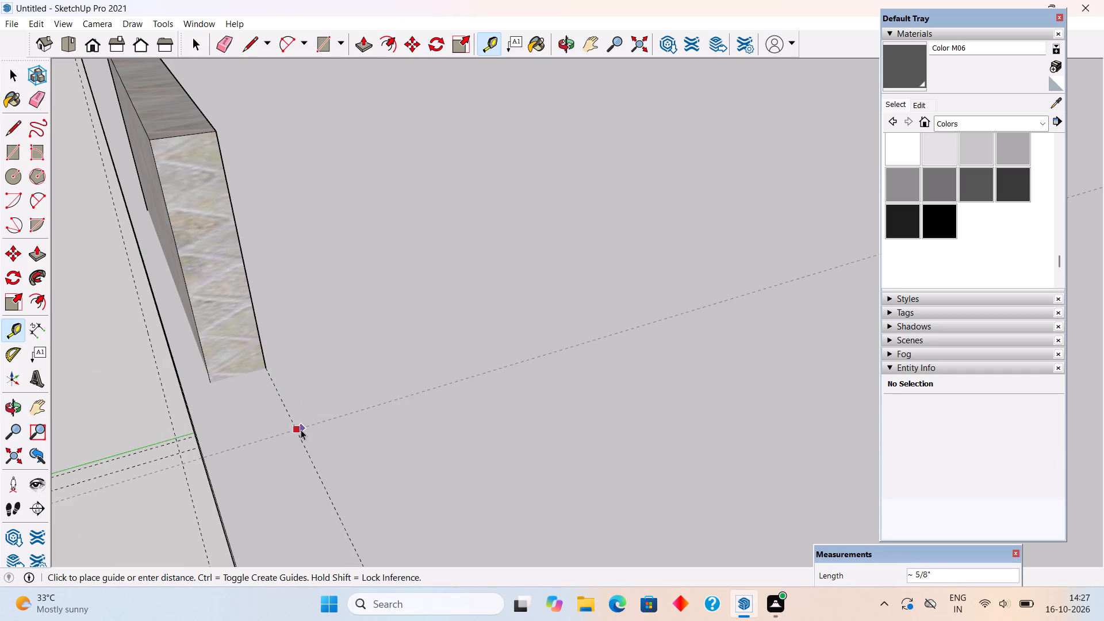
type("t")
left_click(300, 434)
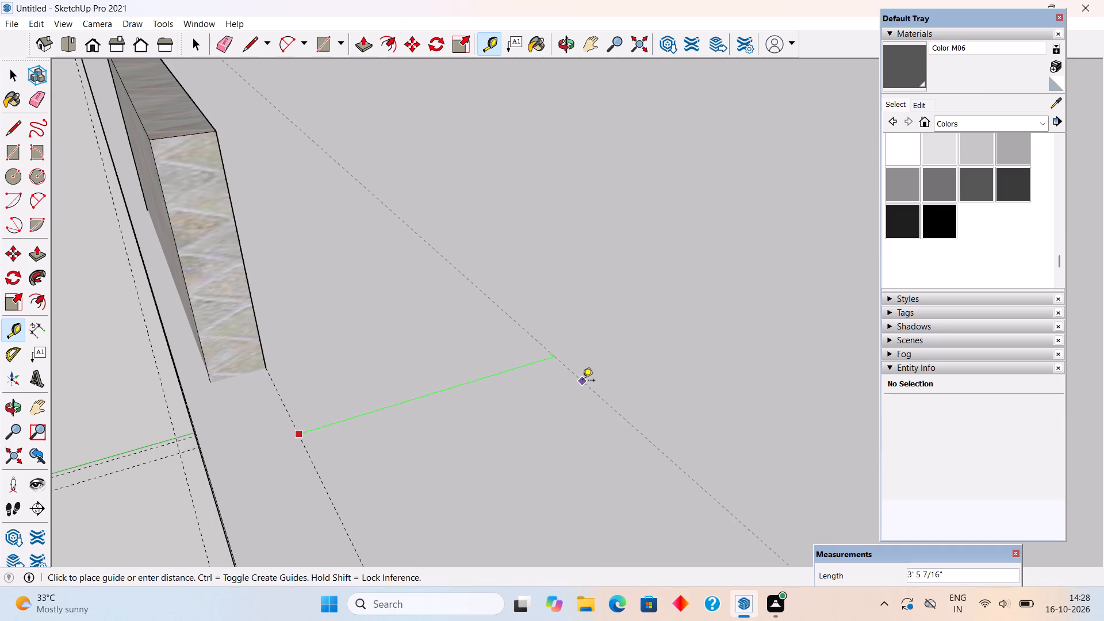
type("6\"")
key("Return")
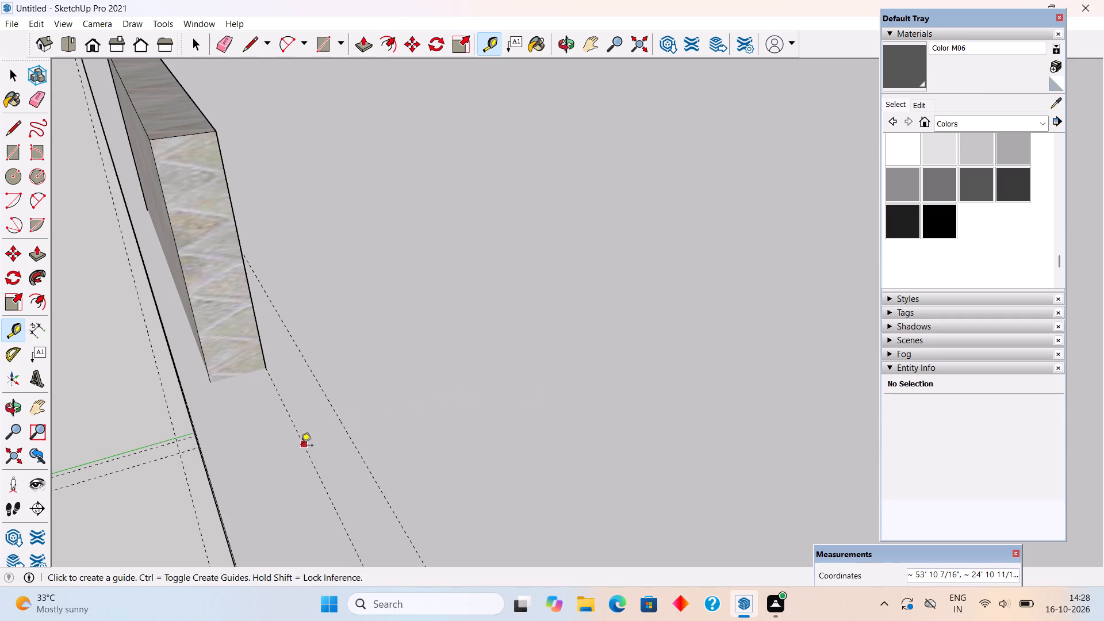
Place another guide 2" from the stone panel's corner guide, toward the slab's side edge.
left_click(301, 446)
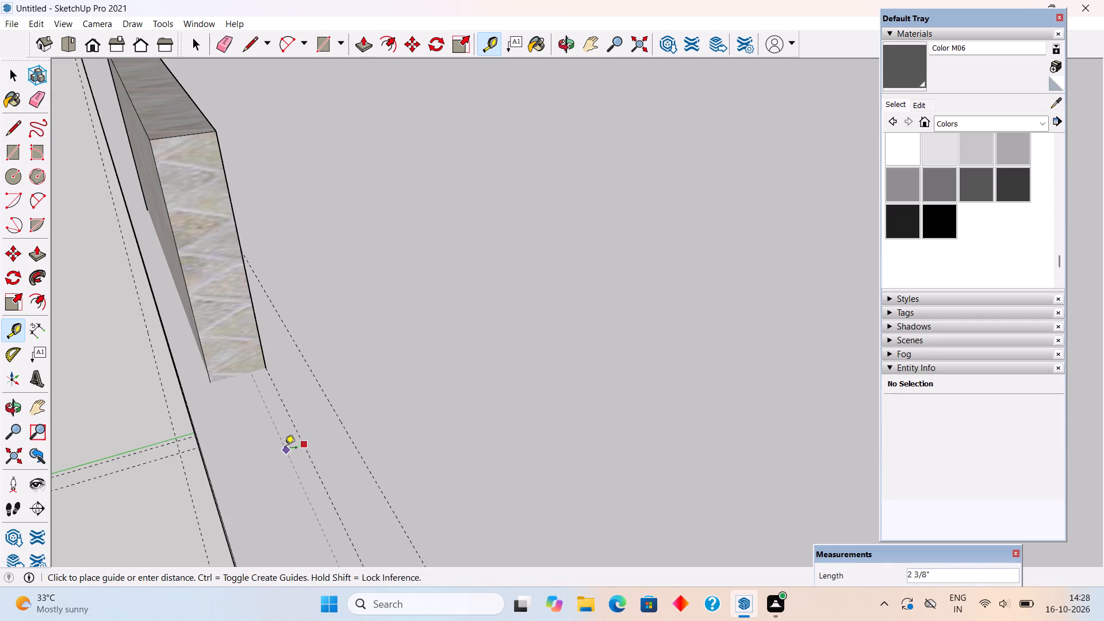
type("2\"")
key("Return")
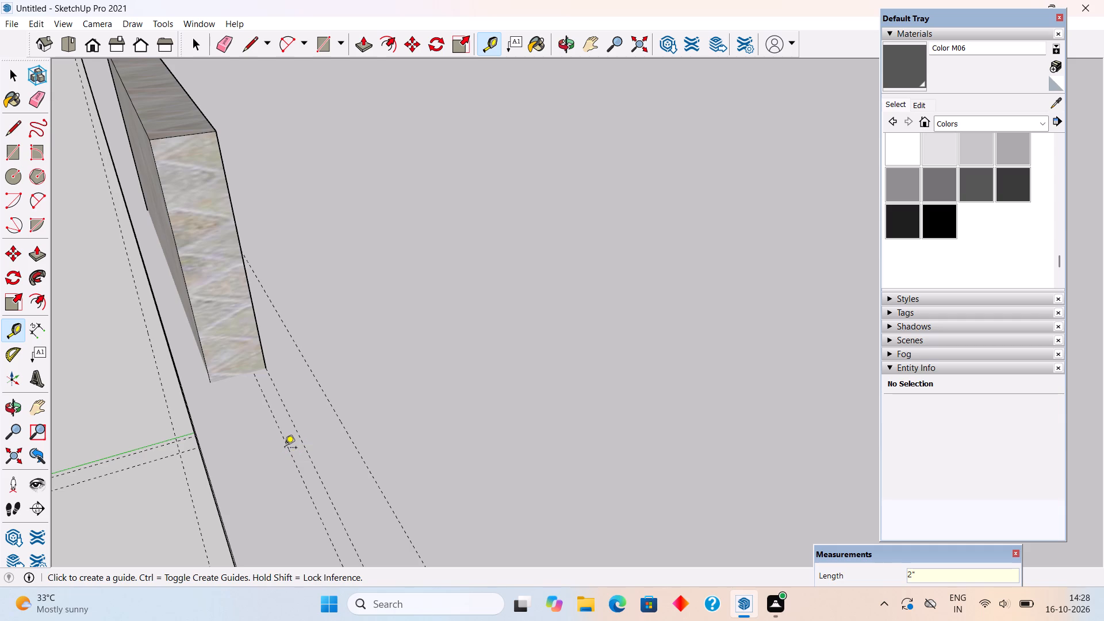
key("space")
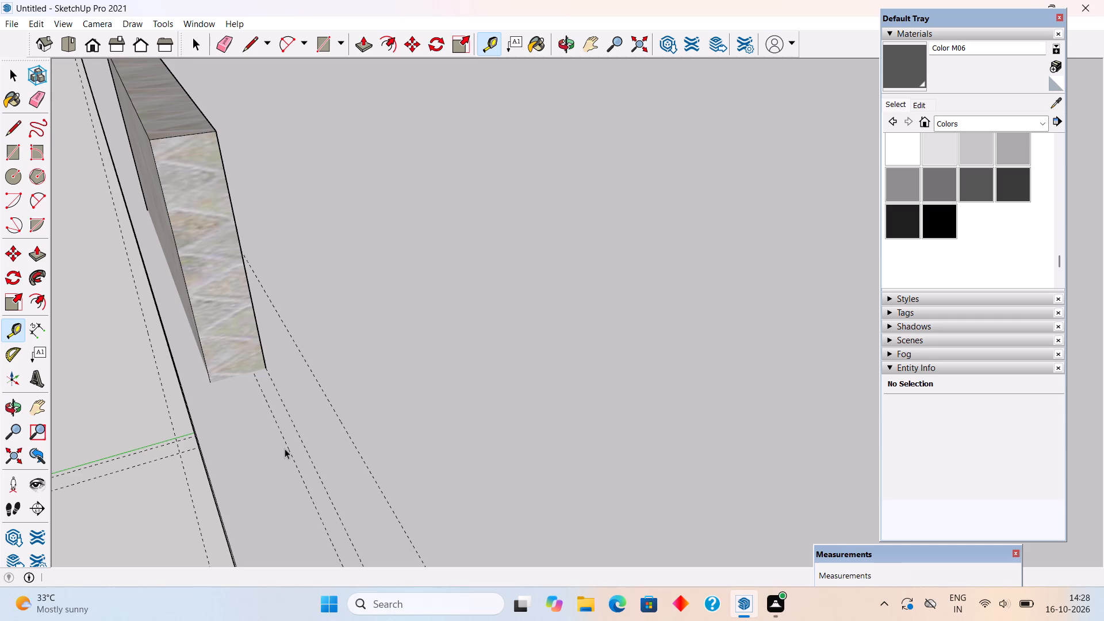
Draw a rectangle about 10' 8" by 6" on the roof, from the stone panel's inner corner toward the front edge between the guides.
scroll(283, 444, "down", 12)
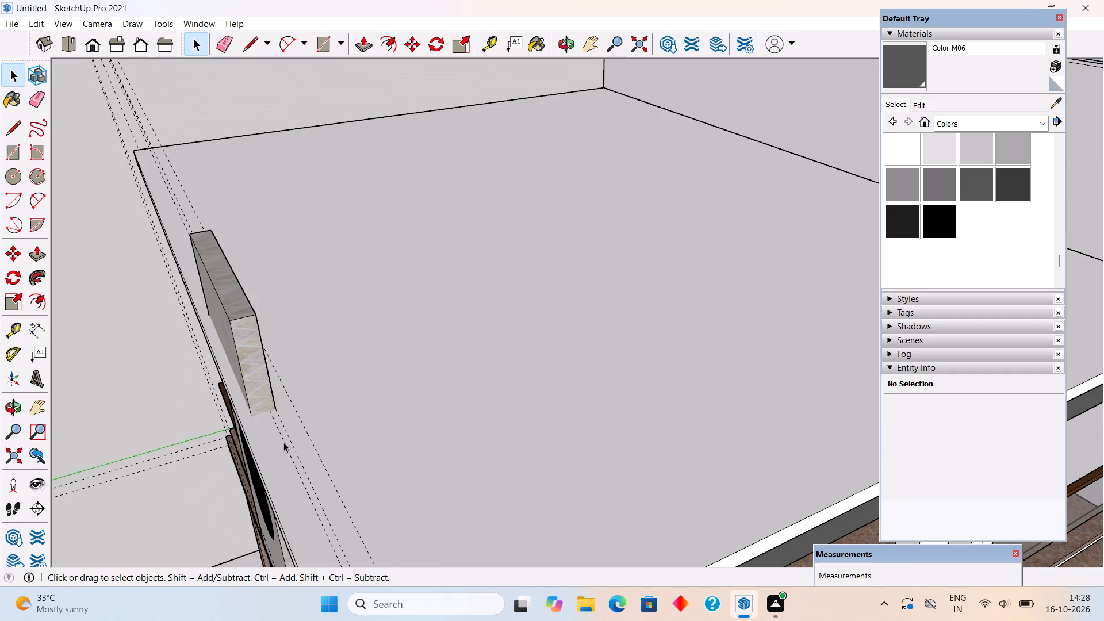
key("r")
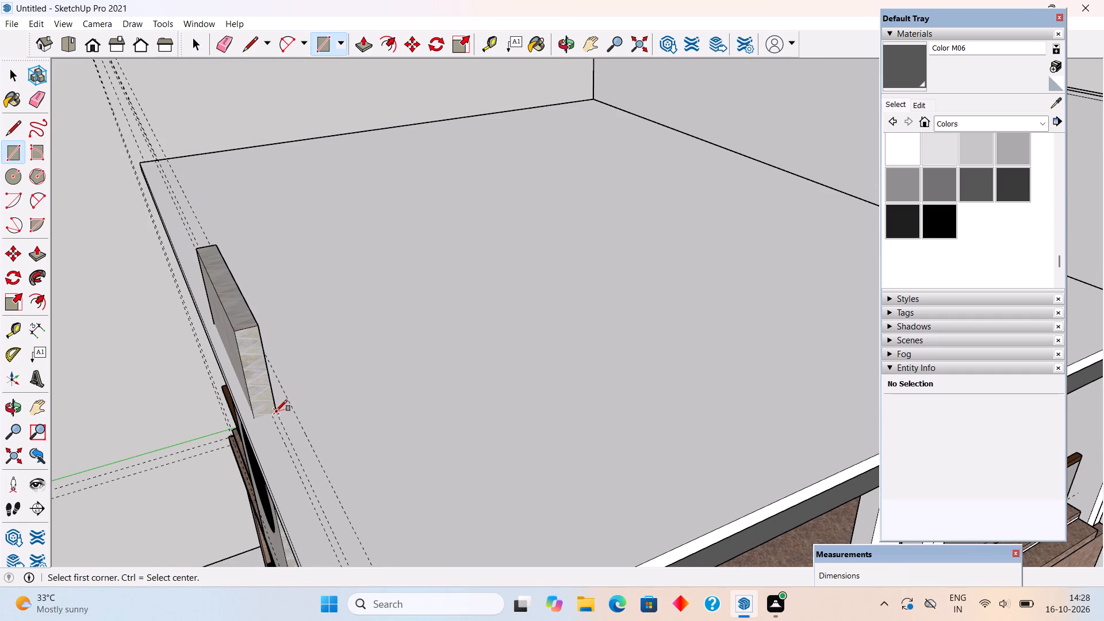
left_click(276, 411)
scroll(286, 406, "down", 3)
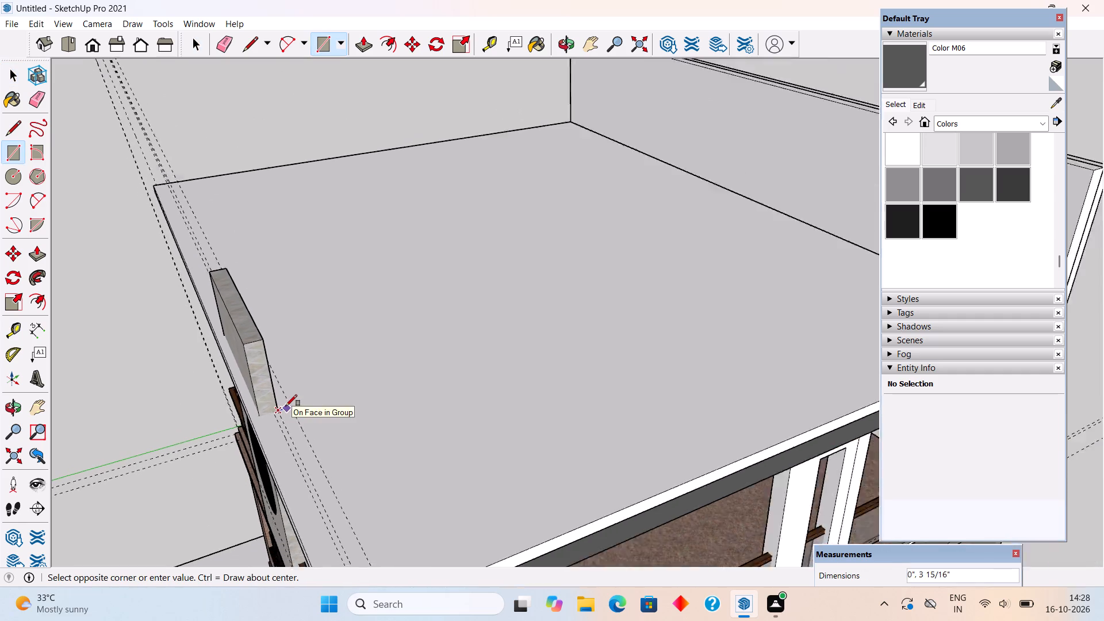
scroll(286, 406, "down", 2)
scroll(342, 532, "up", 3)
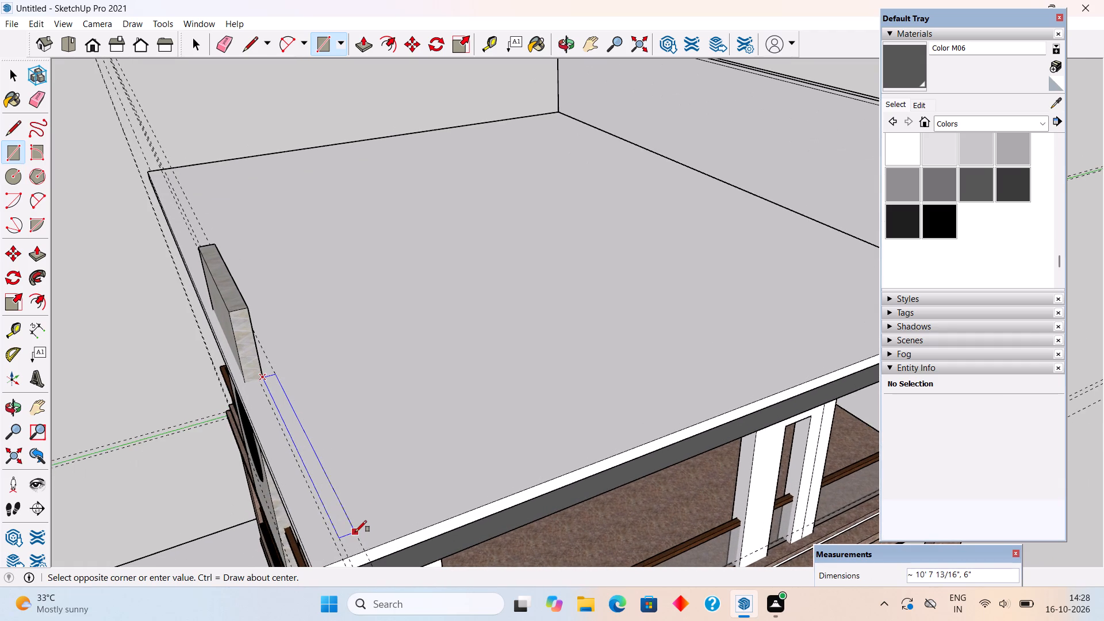
left_click(355, 532)
key("space")
Examine the roof top, slab edges and balcony side of the building from different angles.
scroll(267, 493, "down", 5)
middle_click_drag(328, 510, 29, 620)
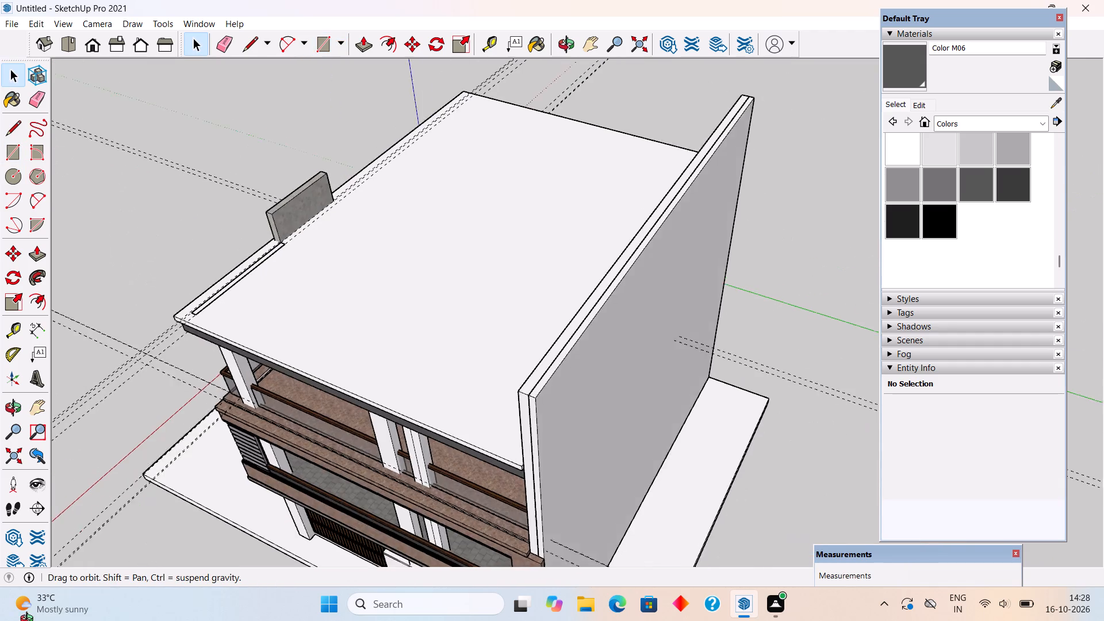
middle_click_drag(29, 620, 37, 615)
scroll(37, 615, "down", 1)
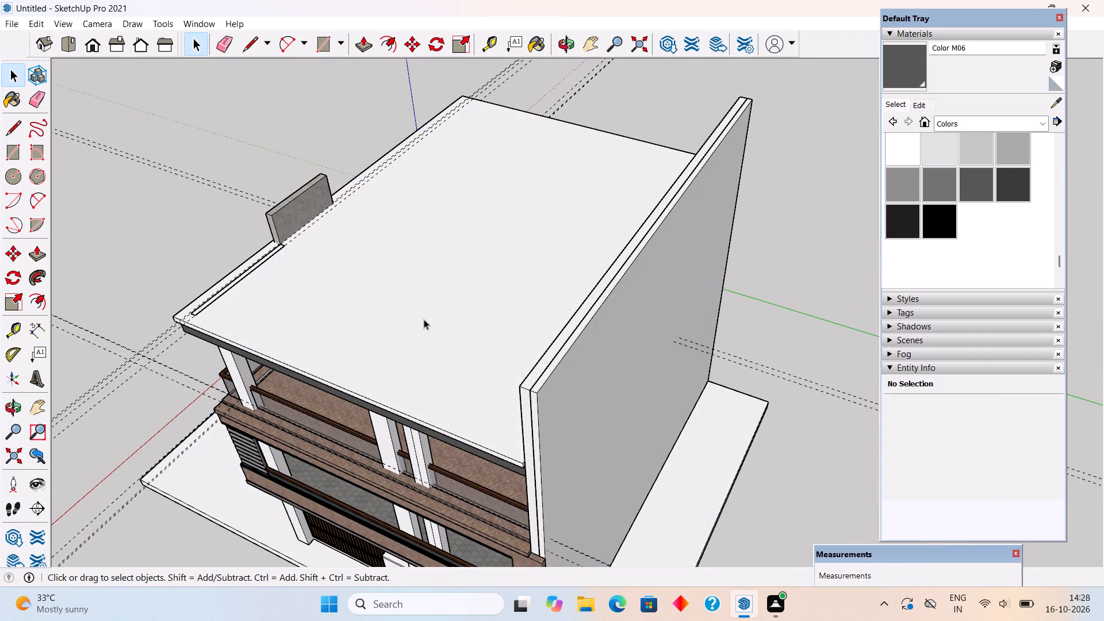
middle_click_drag(426, 307, 898, 478)
scroll(1103, 0, "down", 3)
scroll(993, 29, "down", 3)
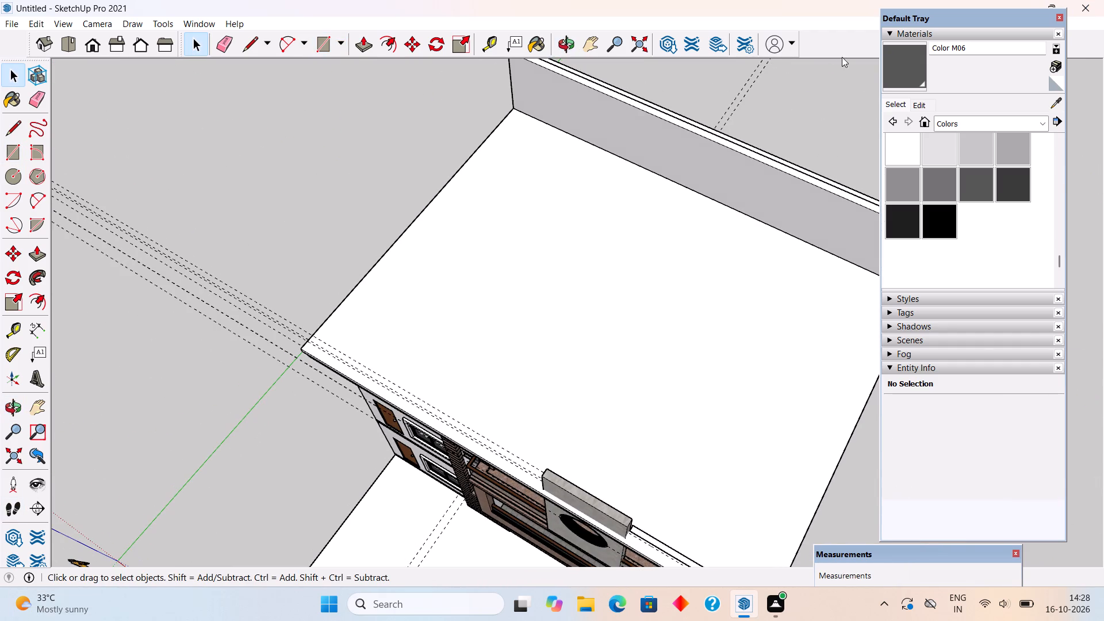
middle_click_drag(576, 346, 557, 174)
middle_click_drag(625, 404, 657, 239)
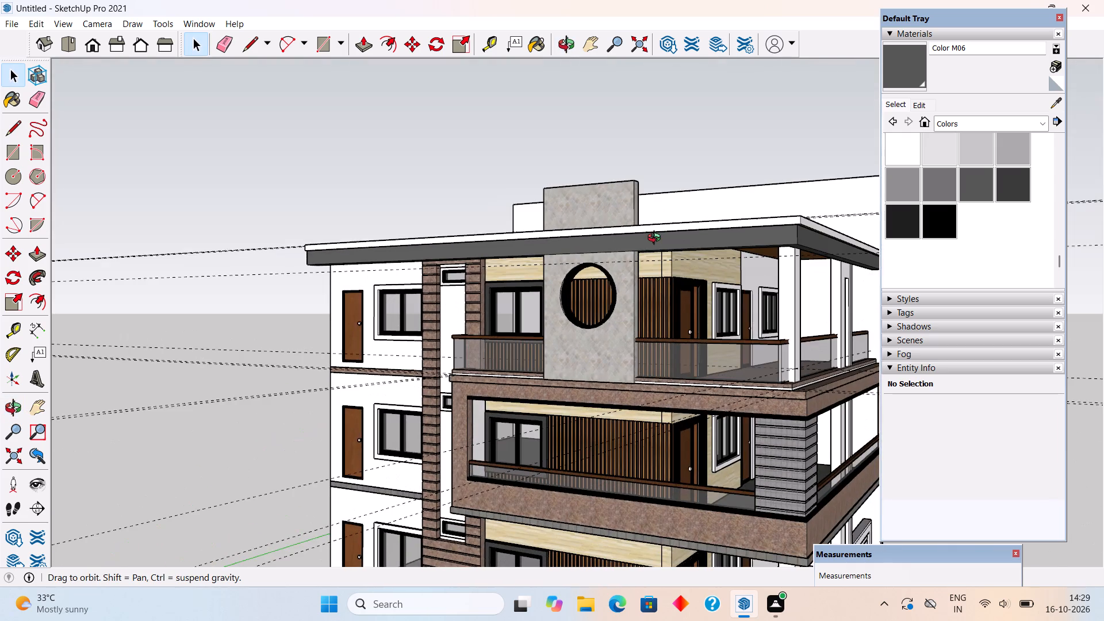
middle_click_drag(657, 239, 647, 224)
scroll(647, 224, "up", 1)
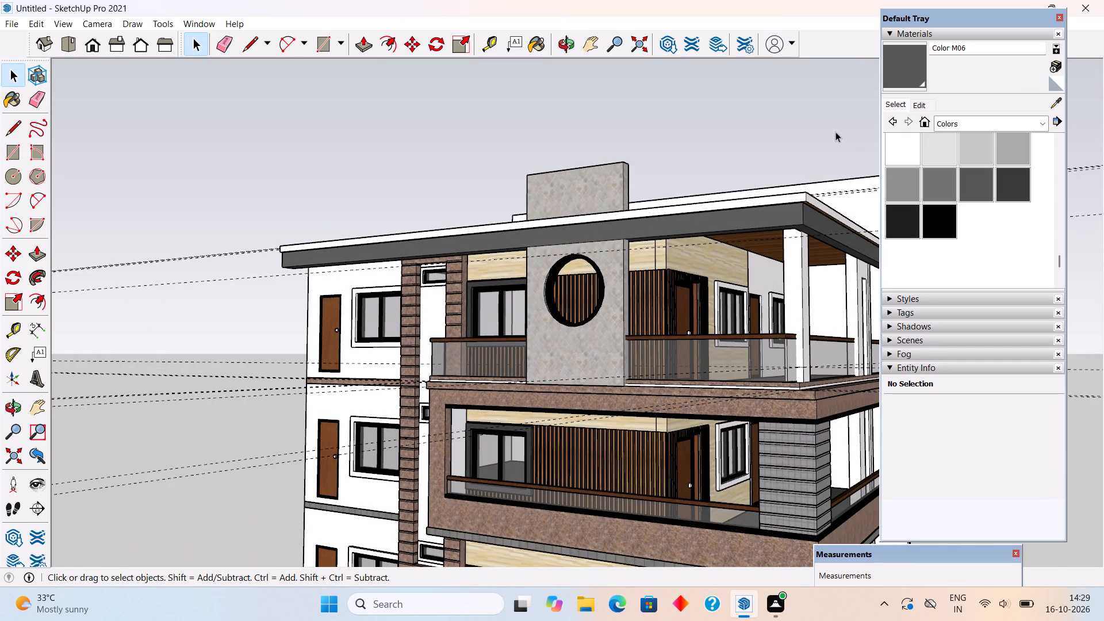
Paint the roof slab group with Color M06.
left_click(899, 76)
scroll(1103, 0, "up", 3)
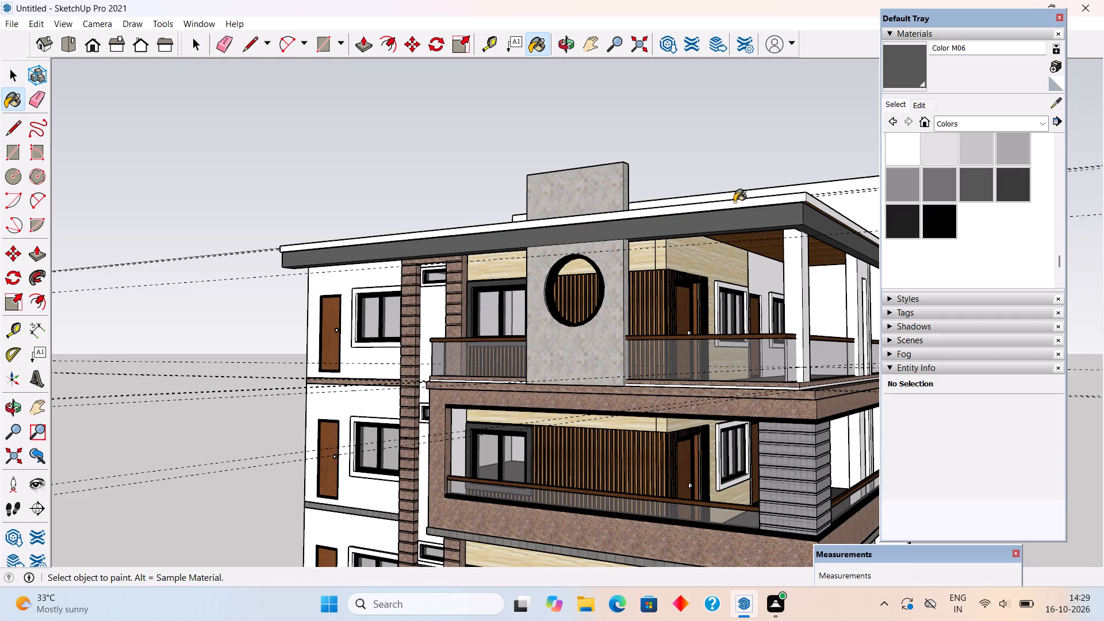
left_click(736, 205)
Open the roof slab group, paint its top face with Color M00, and close the group.
middle_click_drag(736, 214, 730, 283)
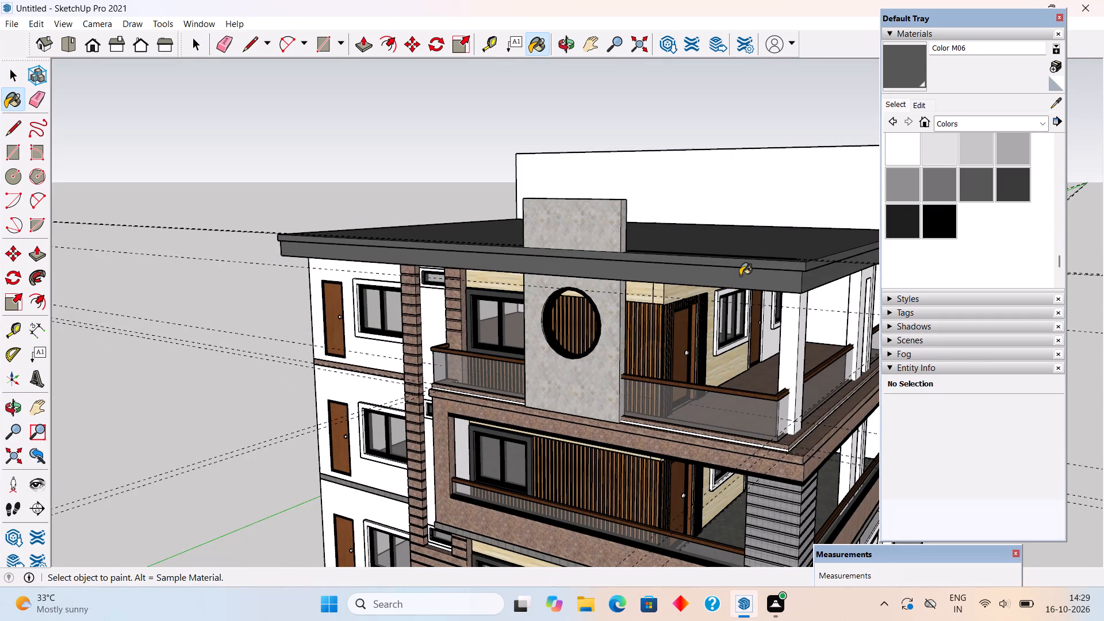
key("space")
left_click(754, 244)
left_click(754, 244)
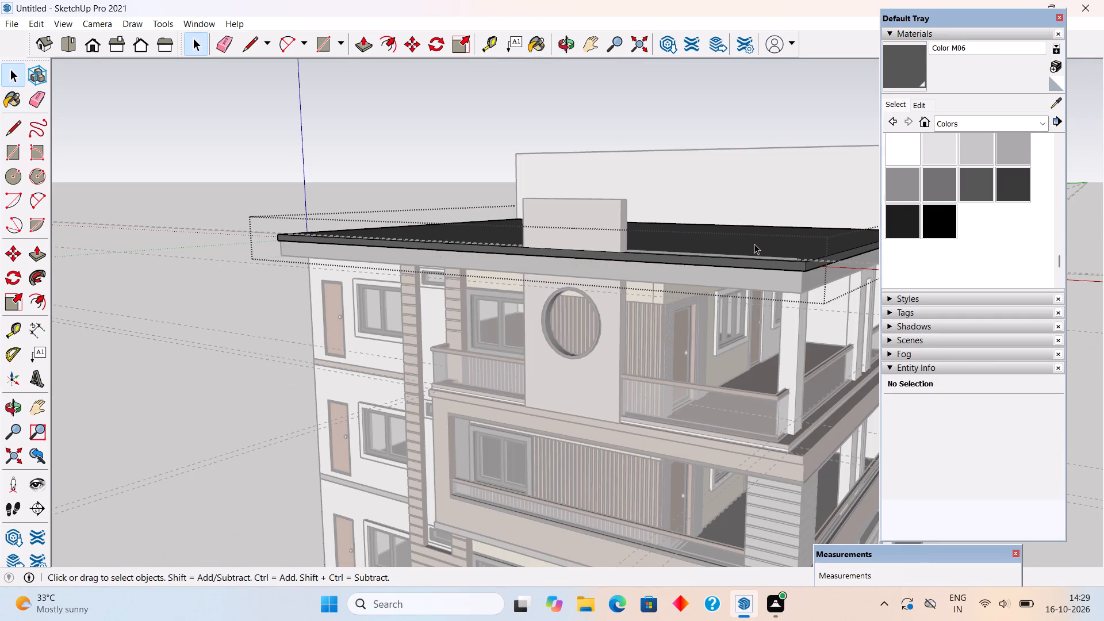
left_click(754, 244)
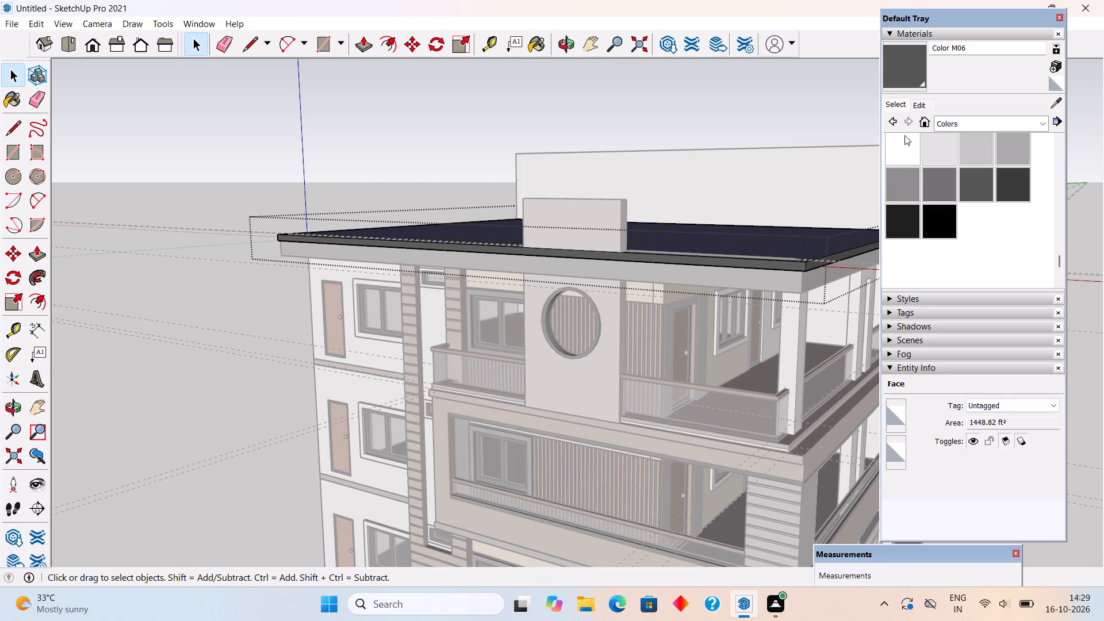
left_click(903, 158)
left_click(836, 246)
key("space")
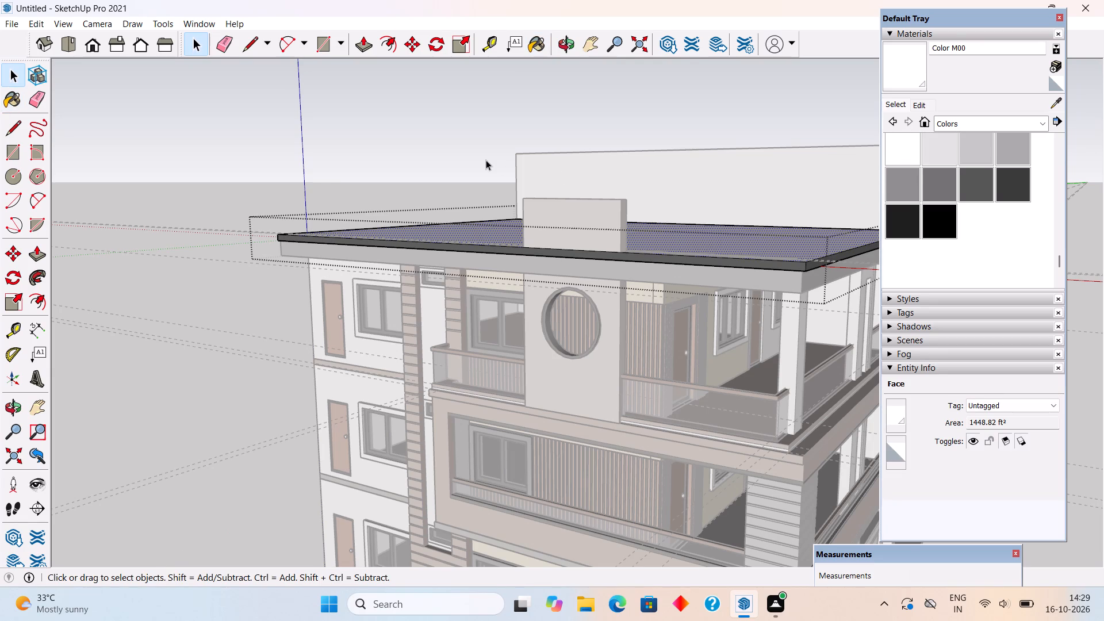
left_click(486, 160)
Measure the distance from the slab's side edge to the outer side of the rectangle strip.
middle_click_drag(645, 266, 657, 463)
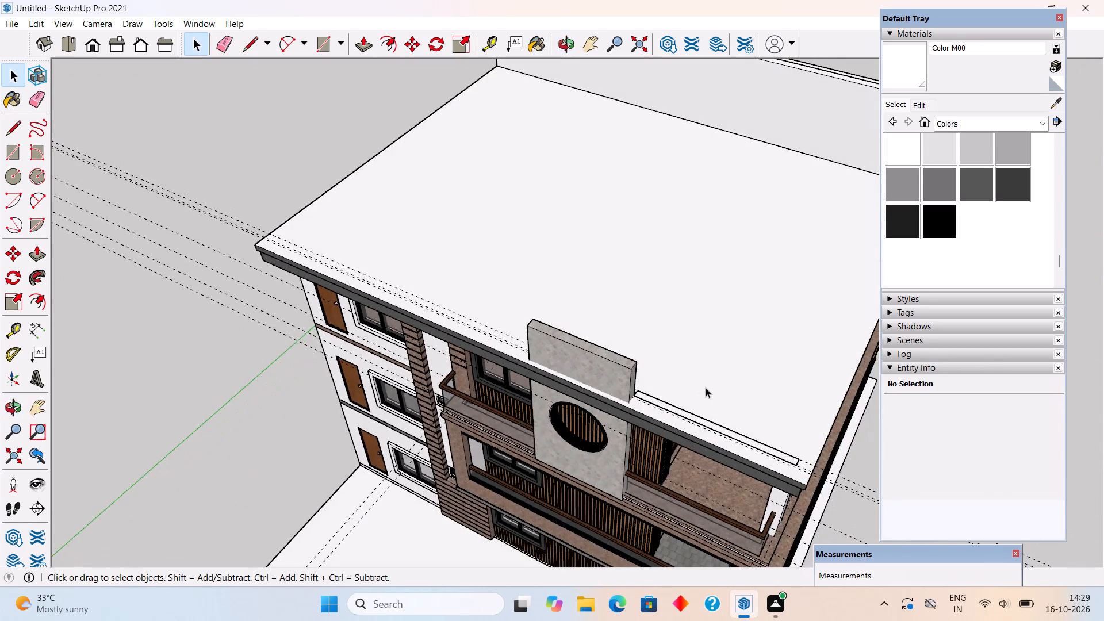
scroll(706, 388, "up", 5)
middle_click_drag(655, 415, 562, 409)
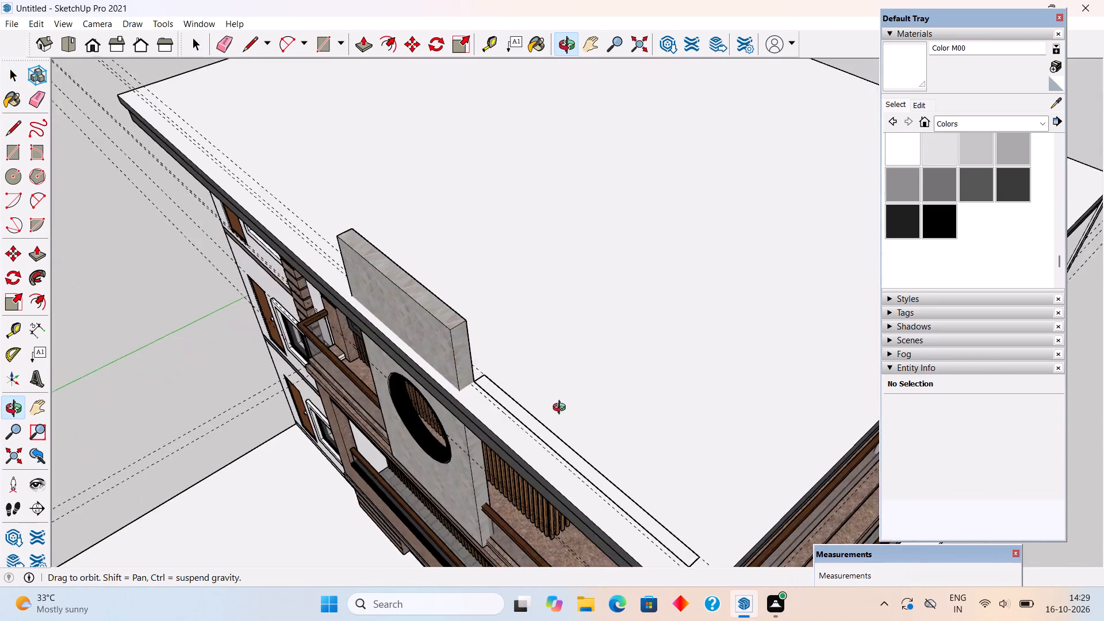
middle_click_drag(562, 409, 515, 382)
scroll(474, 403, "up", 4)
key("t")
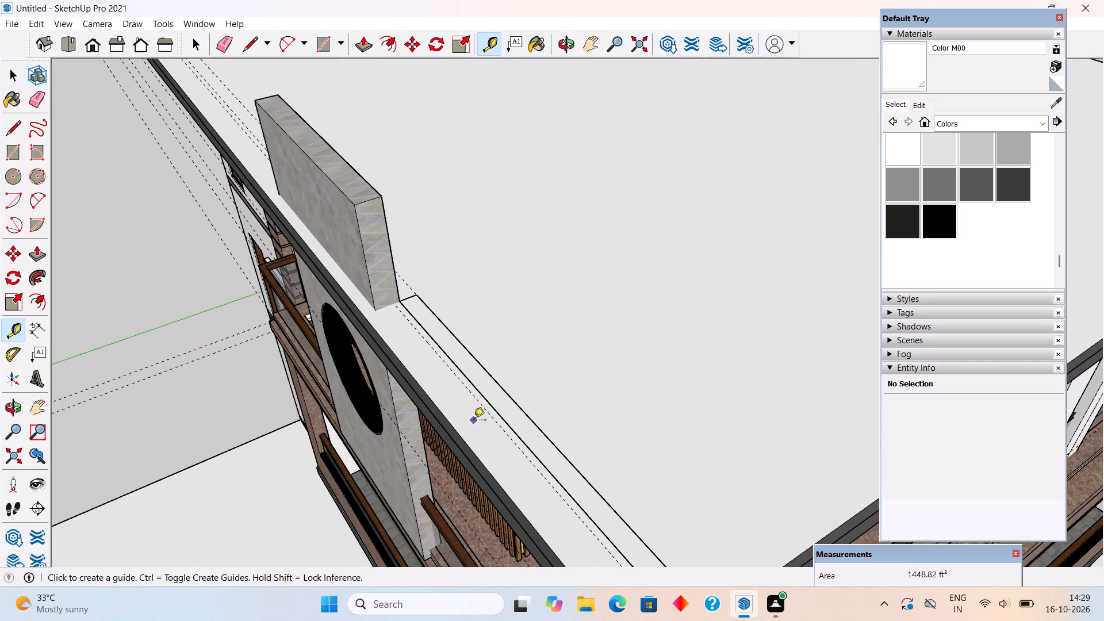
left_click(469, 440)
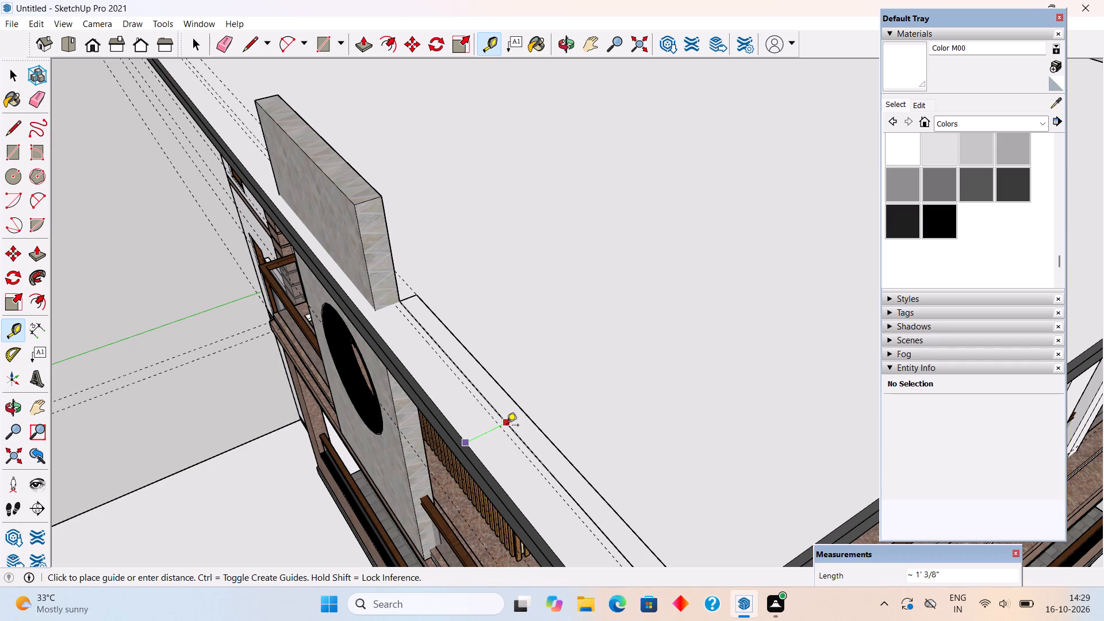
key("space")
Place a guide about 11 3/8" in from the slab's front edge, at the end of the rectangle strip.
scroll(503, 420, "down", 8)
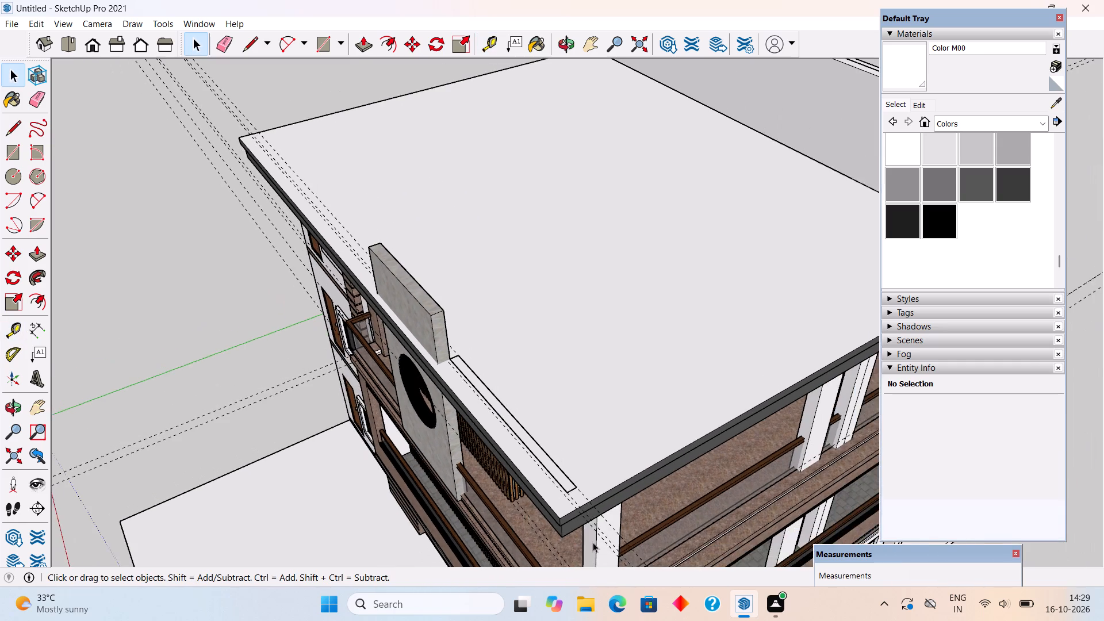
scroll(593, 542, "up", 8)
key("t")
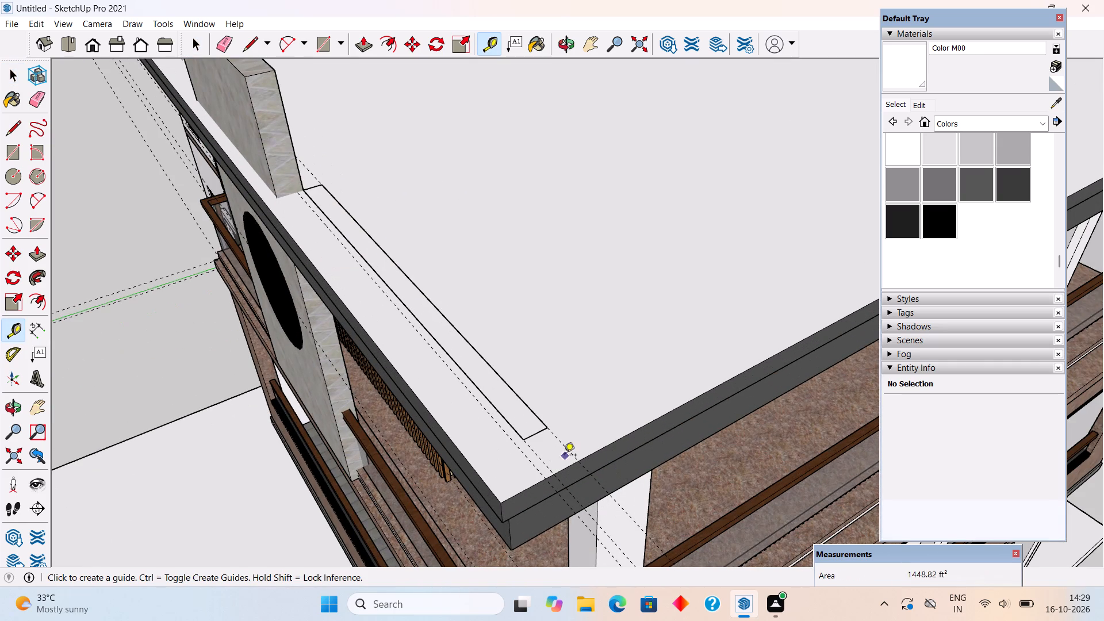
left_click(565, 468)
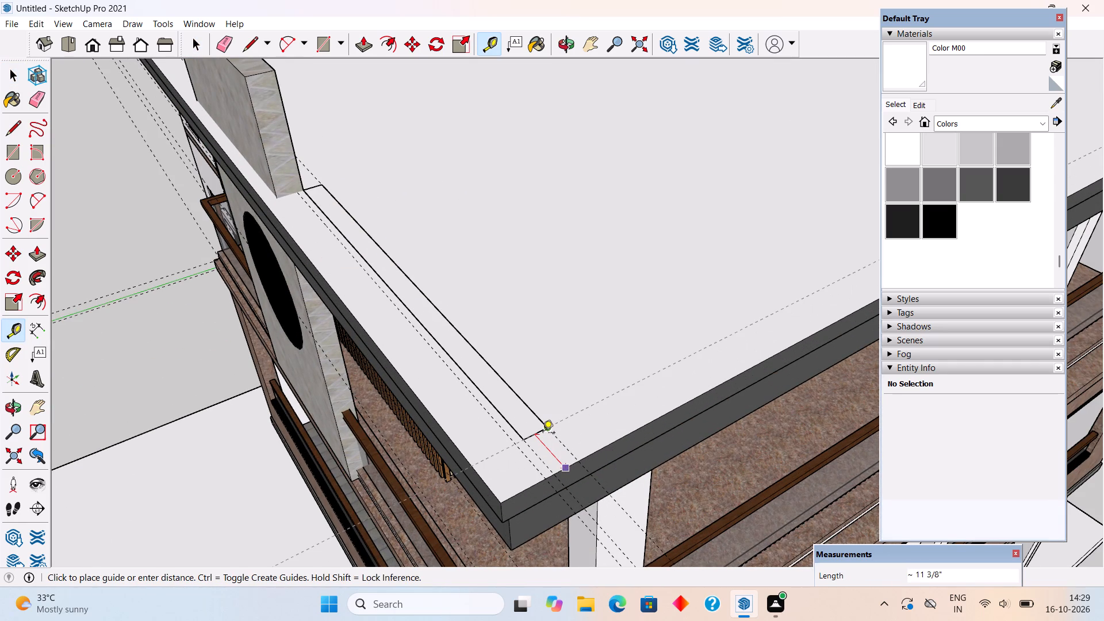
left_click(543, 434)
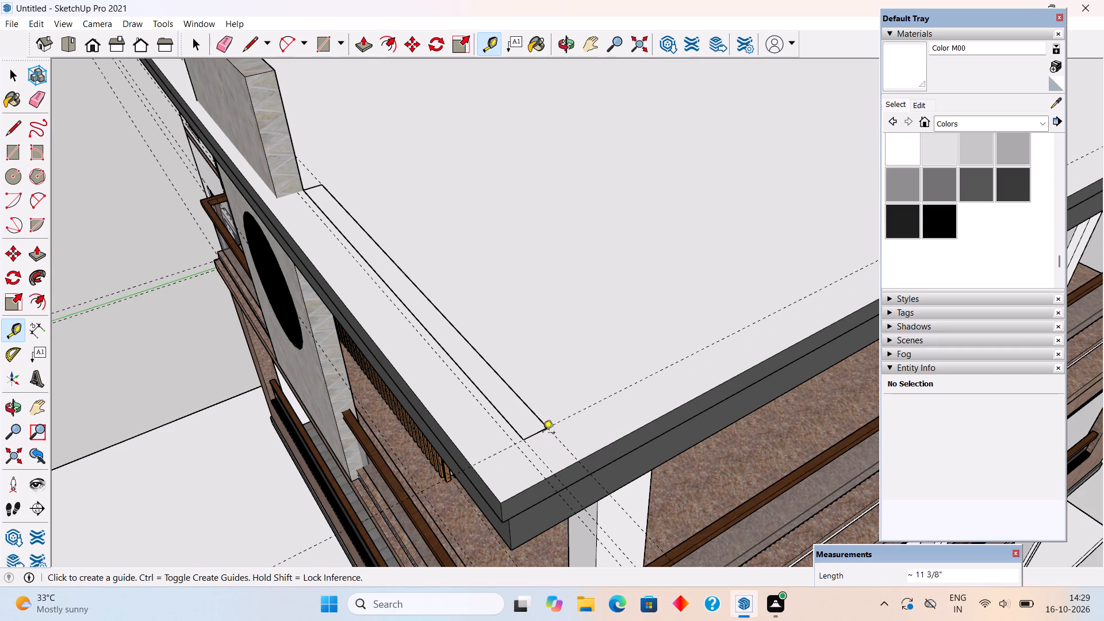
Place a parallel guide 6" from the guide at the rectangle strip's end, towards the slab's front edge.
left_click(566, 421)
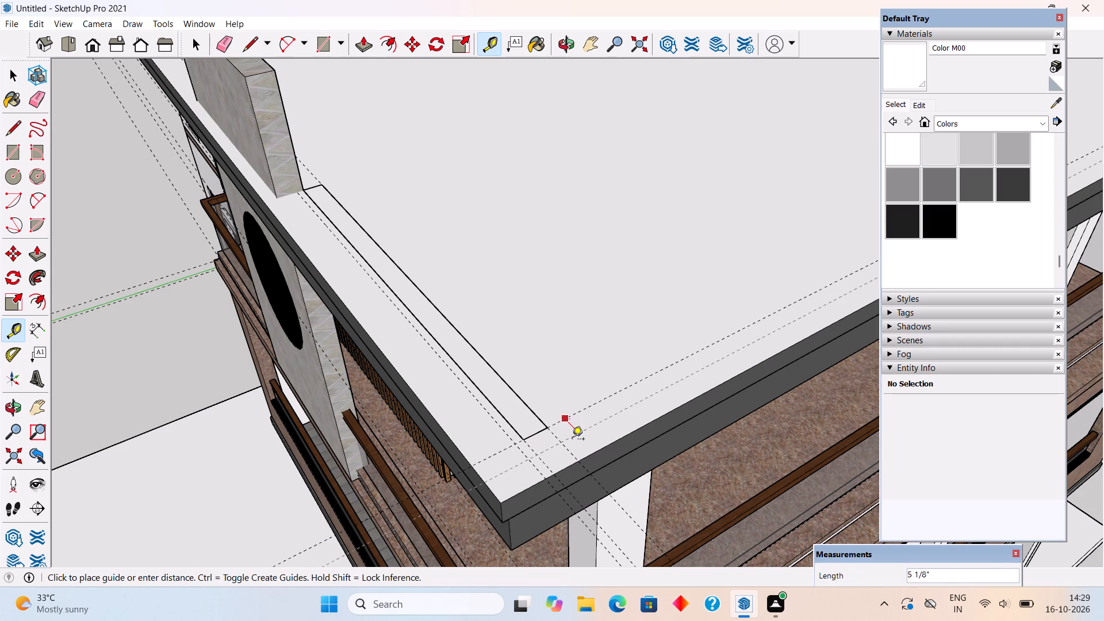
type("6\"")
key("Return")
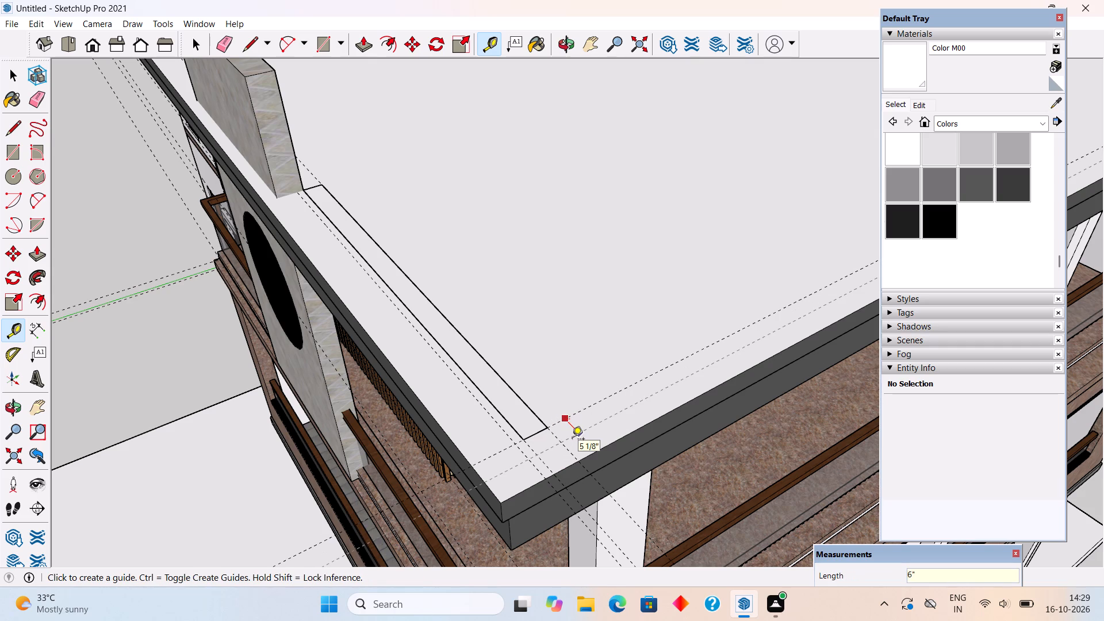
key("space")
Draw a rectangle strip about 32' 2" by 6" between the two guides along the slab's front edge.
type("r")
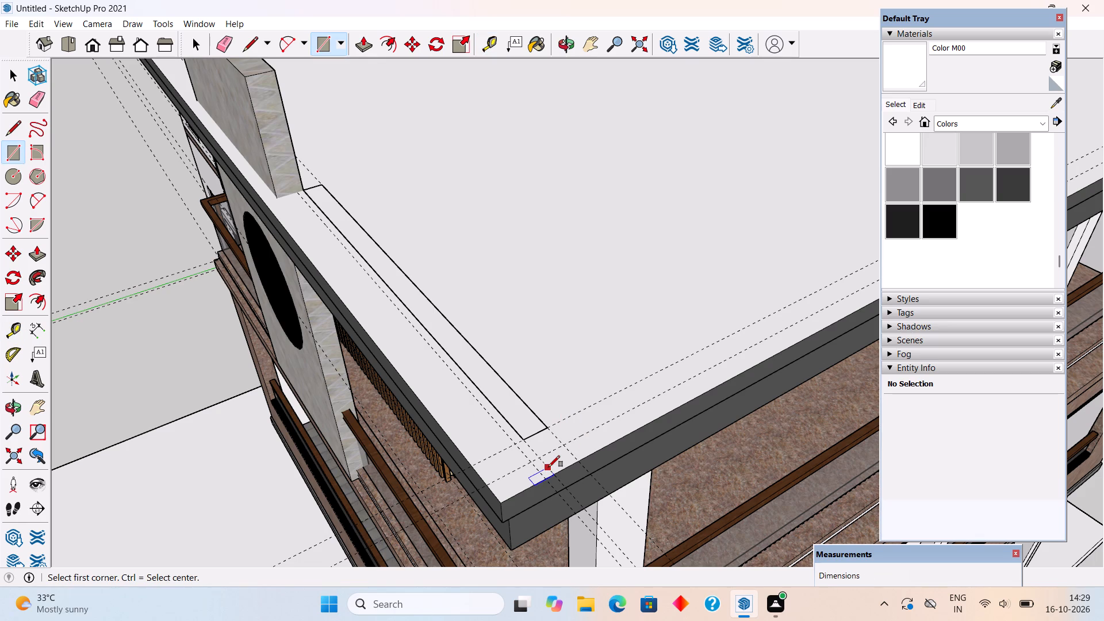
left_click(528, 442)
scroll(528, 442, "down", 17)
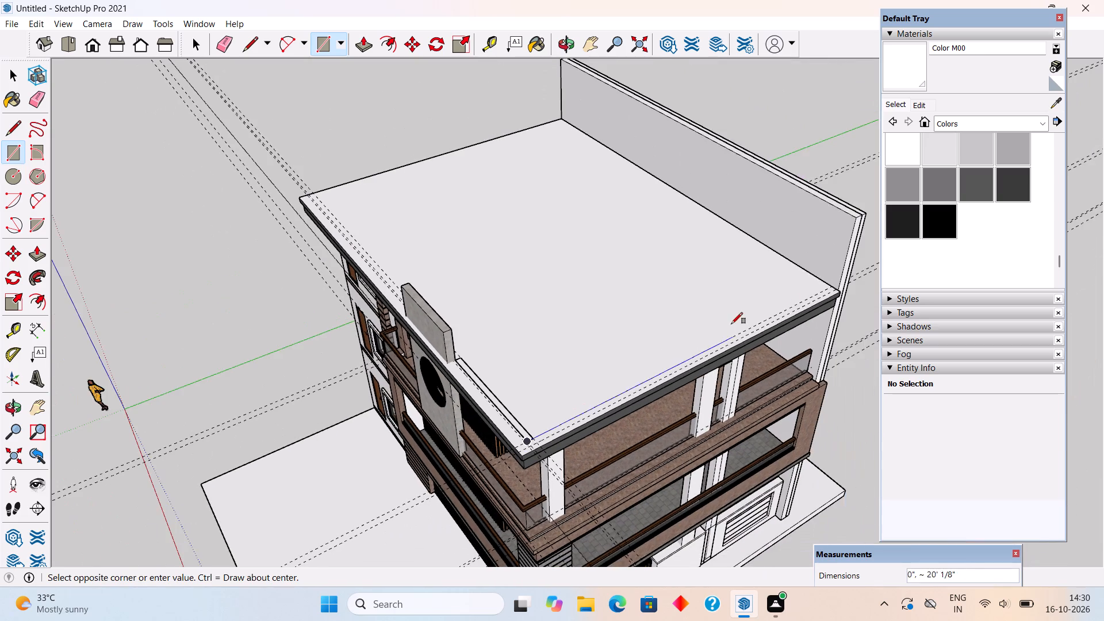
scroll(801, 306, "up", 9)
left_click(868, 274)
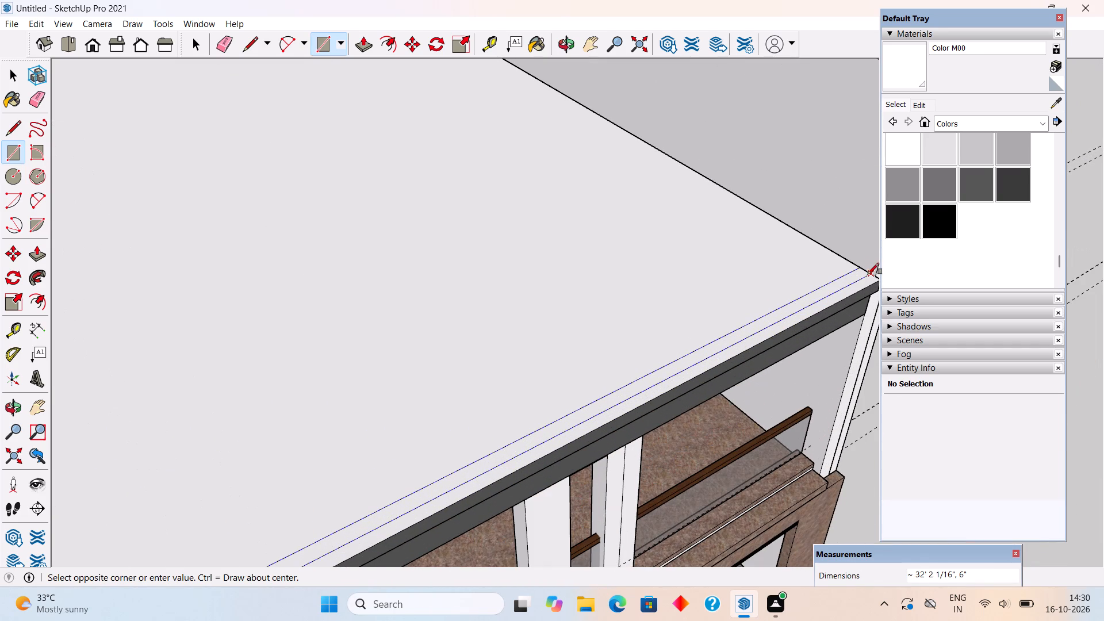
key("space")
scroll(862, 277, "down", 5)
scroll(660, 269, "down", 4)
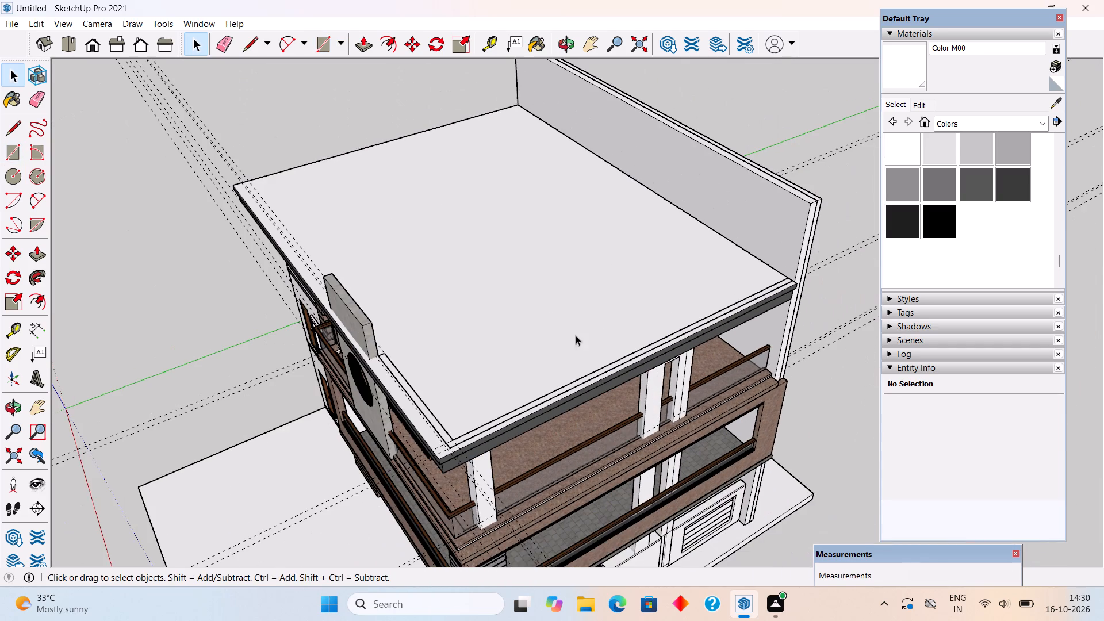
Push/Pull both roof-edge strips up 6", the short one beside the stone feature wall and the long front one.
middle_click_drag(453, 412, 530, 386)
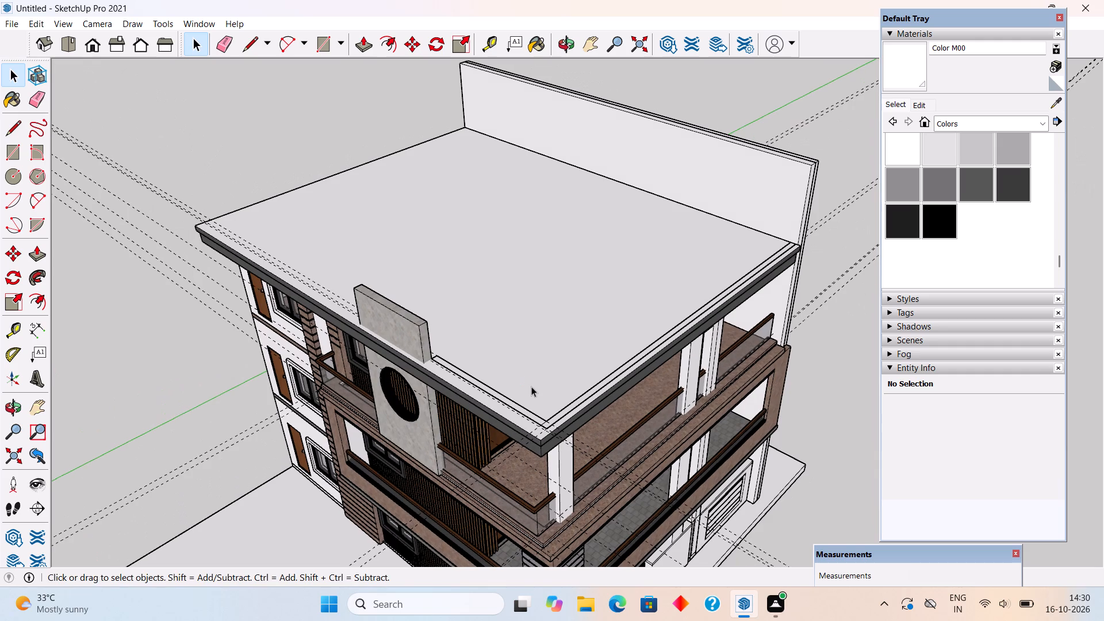
scroll(505, 409, "up", 10)
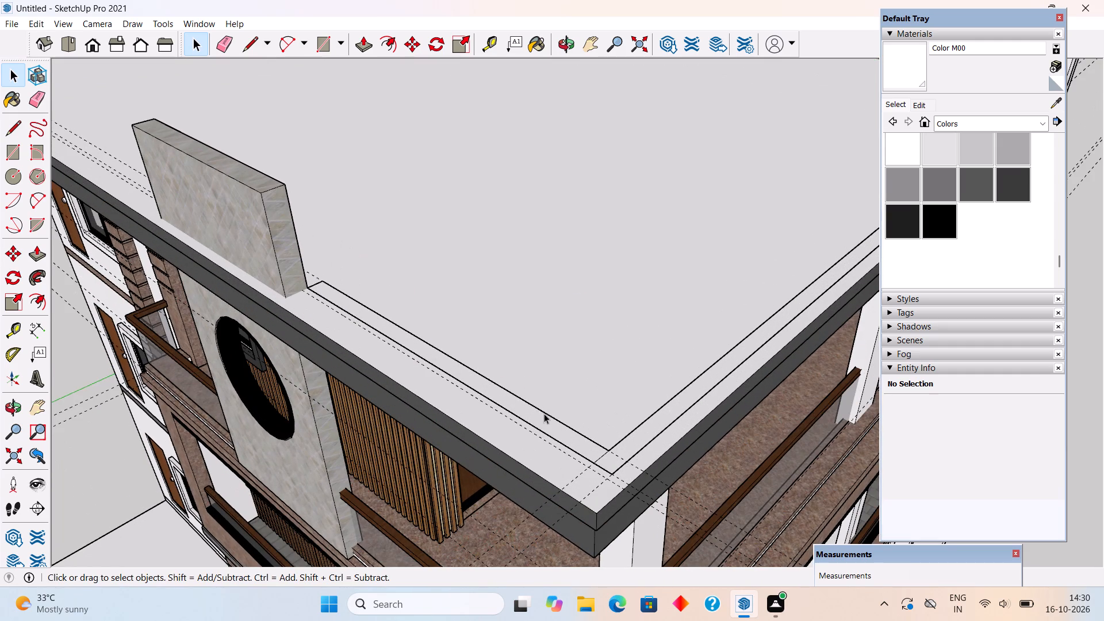
left_click(546, 416)
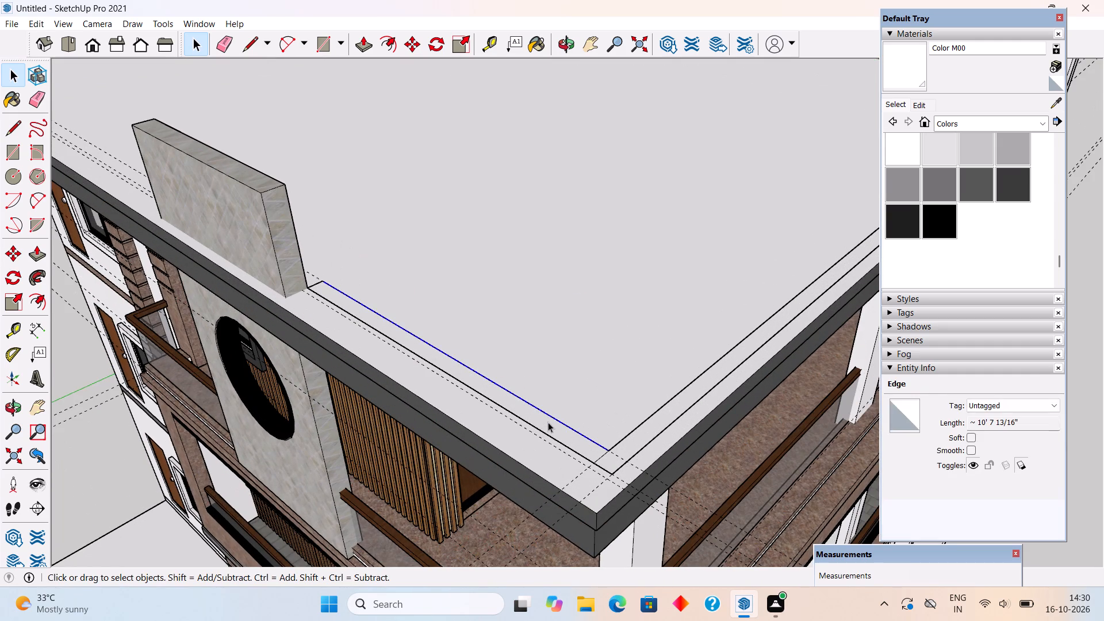
left_click(548, 422)
left_click(551, 428)
key("p")
left_click(551, 428)
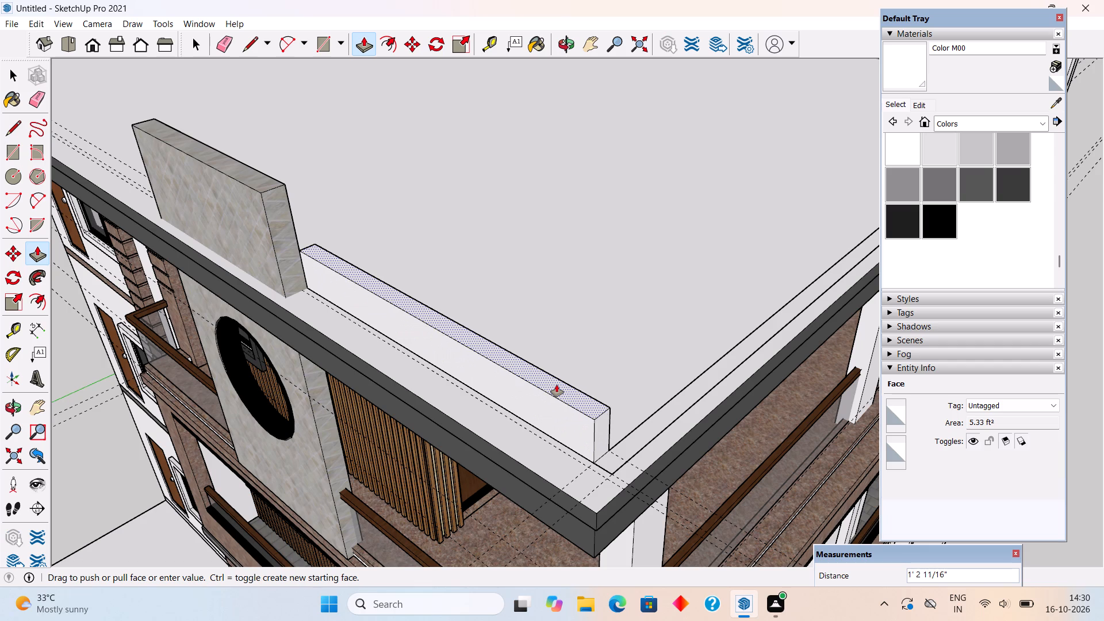
key("3")
key("BackSpace")
type("6\"")
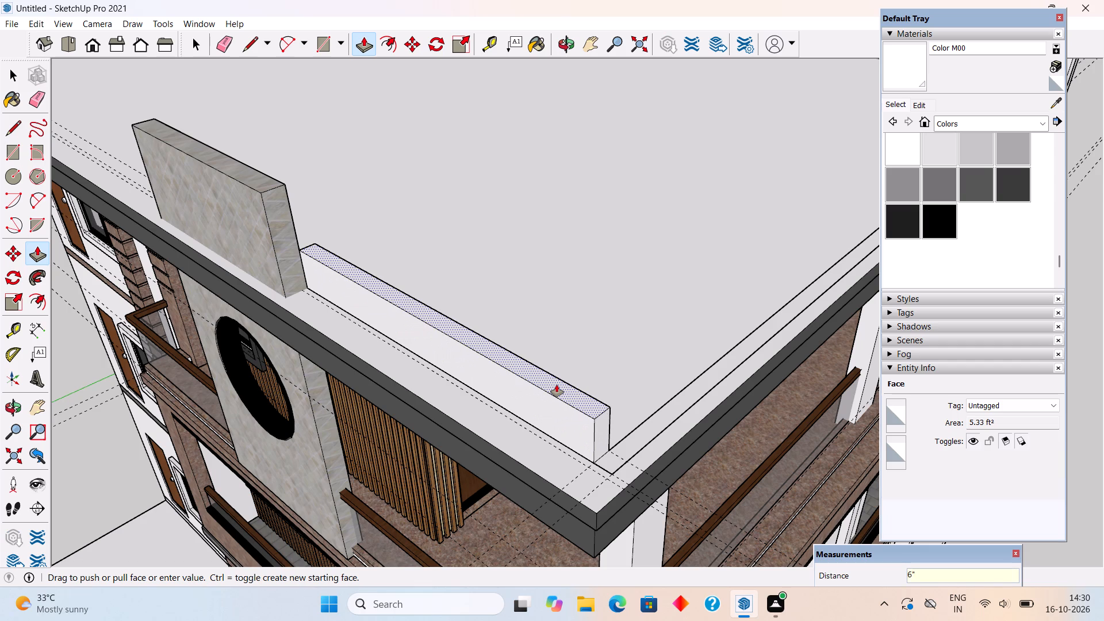
key("Return")
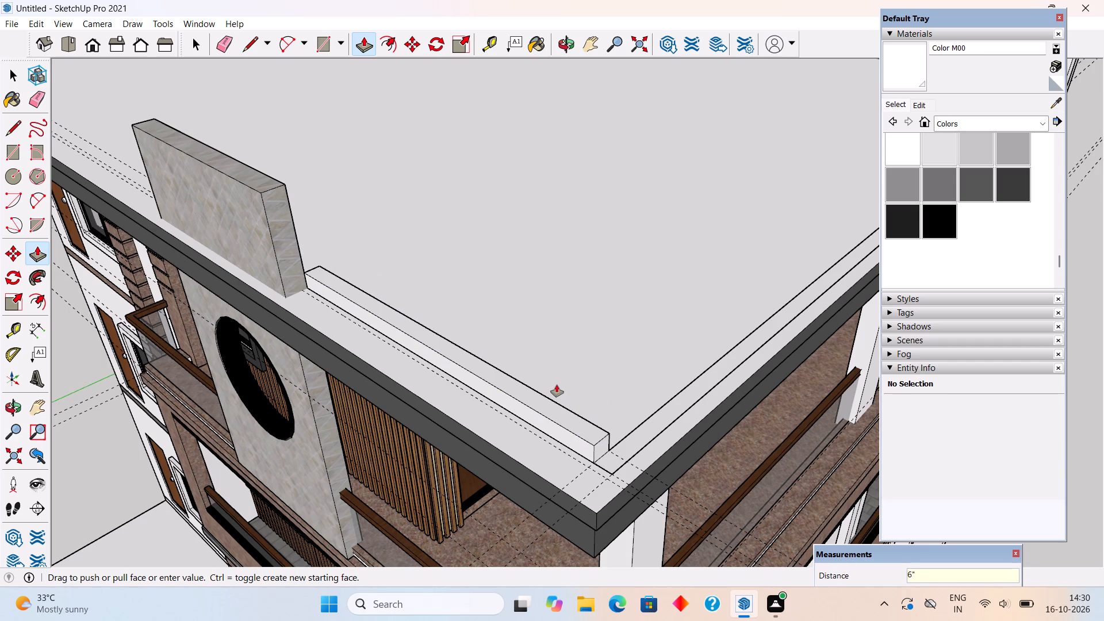
double_click(616, 449)
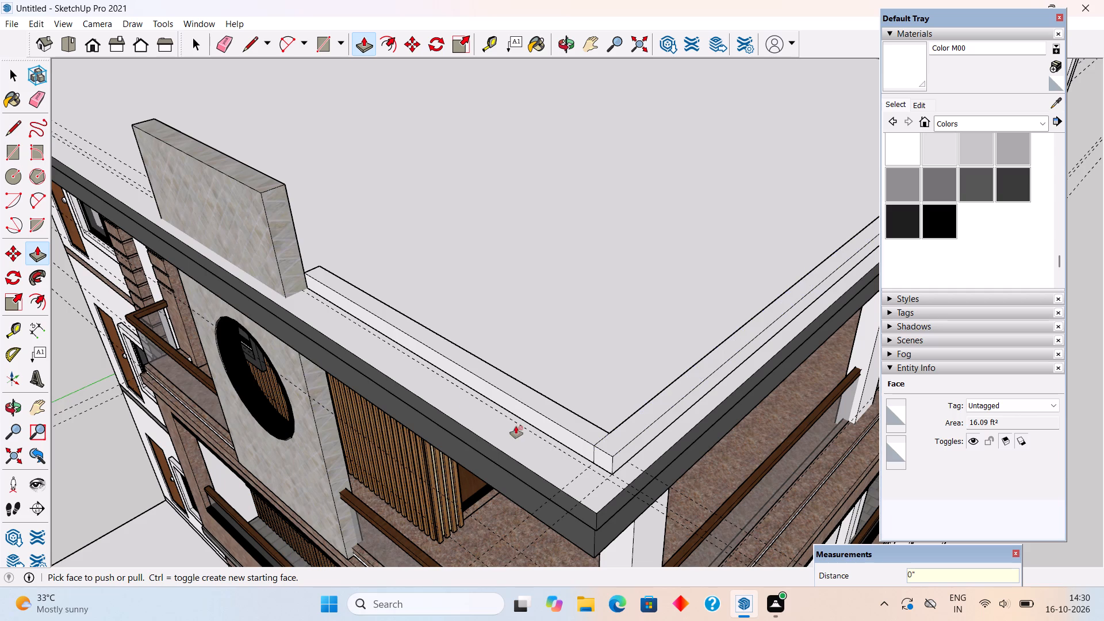
Push/Pull the short raised strip's end face about 32' 1/2" past the stone feature wall to the slab's far edge.
middle_click_drag(438, 355, 589, 343)
scroll(586, 344, "down", 3)
scroll(312, 318, "down", 10)
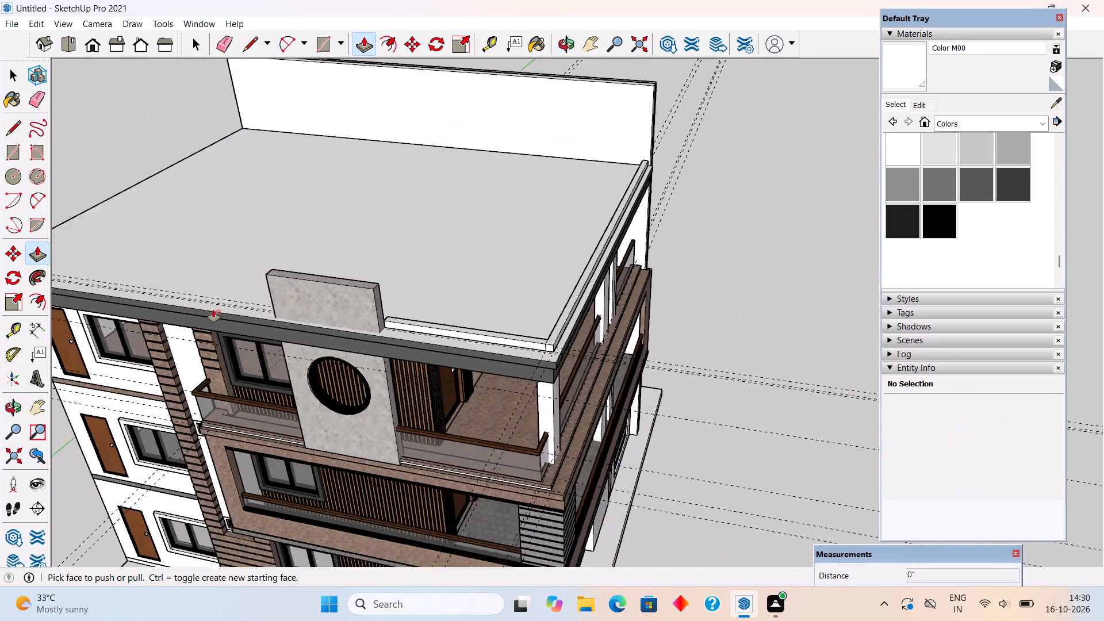
scroll(213, 310, "down", 6)
middle_click_drag(214, 310, 438, 313)
scroll(438, 314, "down", 4)
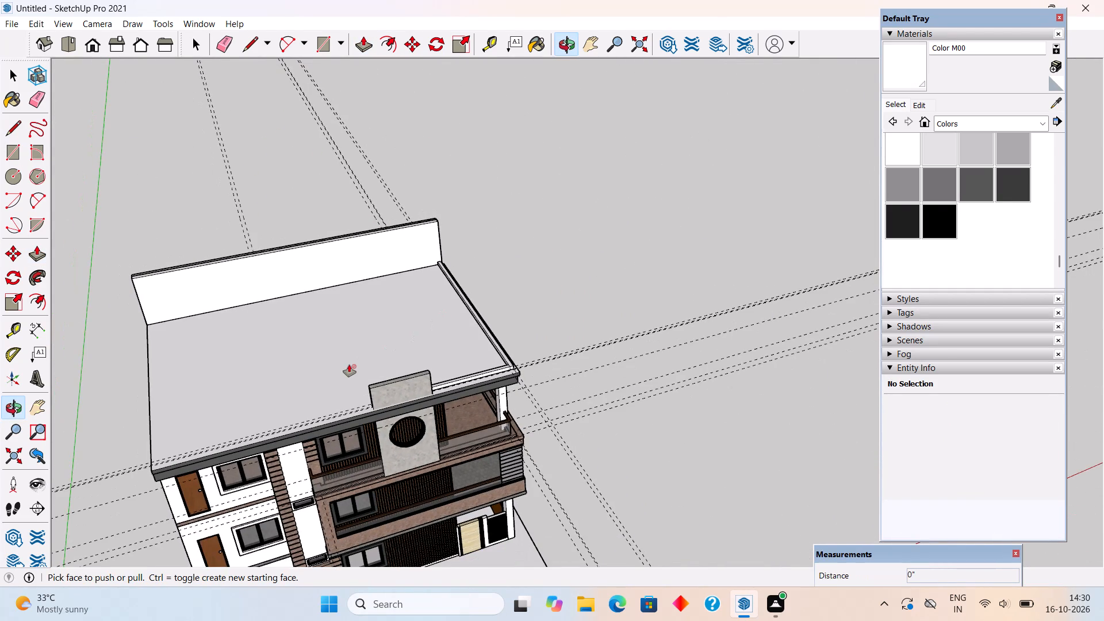
scroll(349, 365, "down", 1)
middle_click_drag(369, 374, 638, 286)
middle_click_drag(529, 413, 666, 392)
scroll(558, 399, "up", 16)
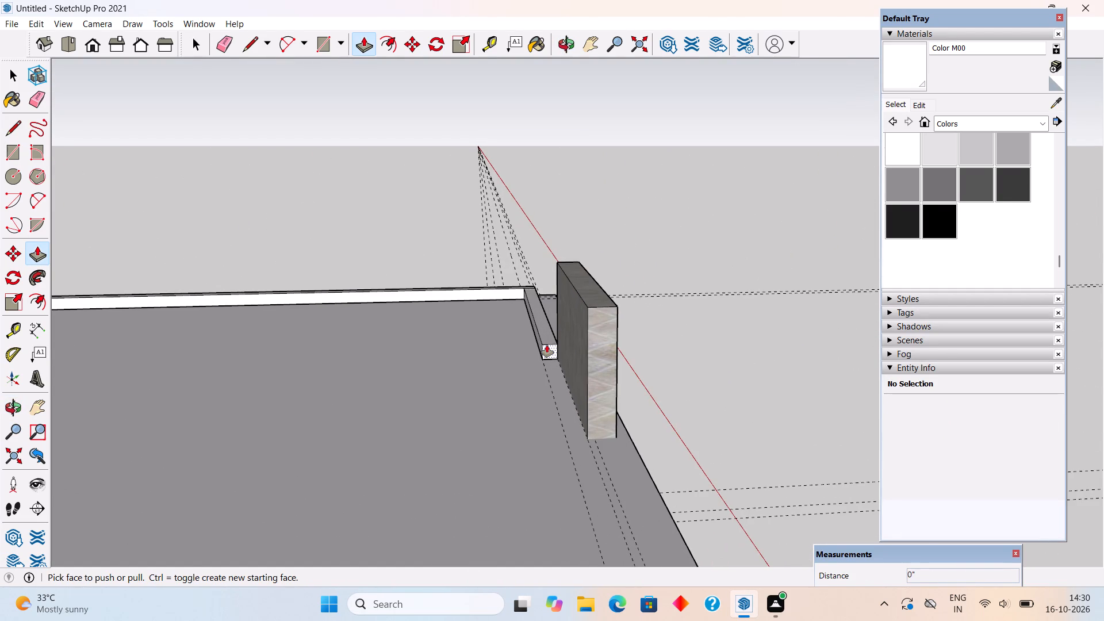
left_click(547, 345)
scroll(581, 418, "down", 20)
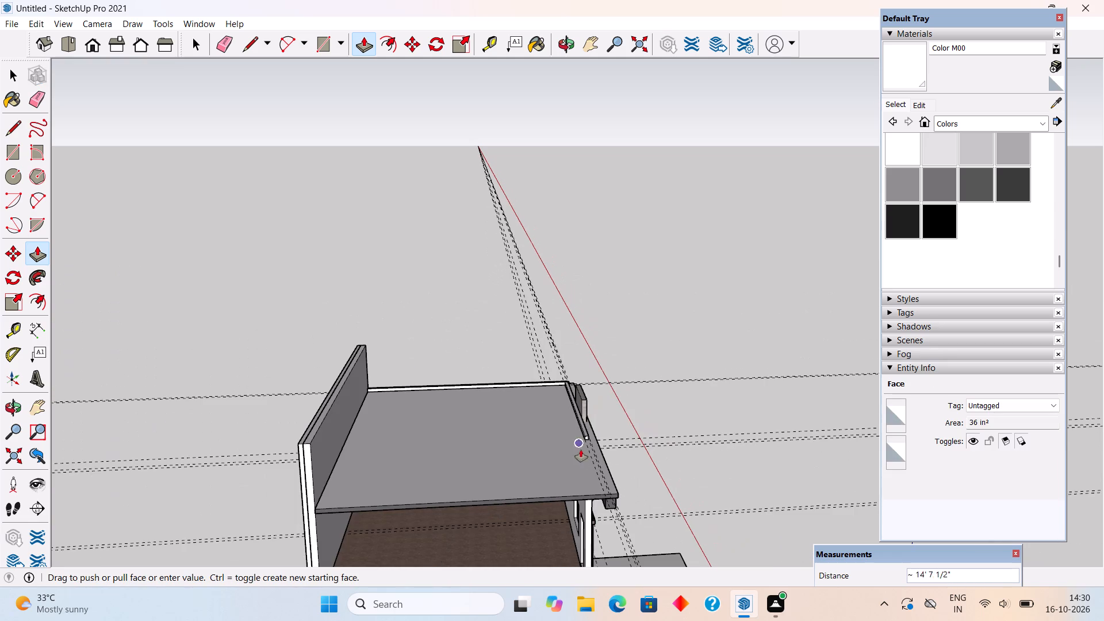
left_click(585, 494)
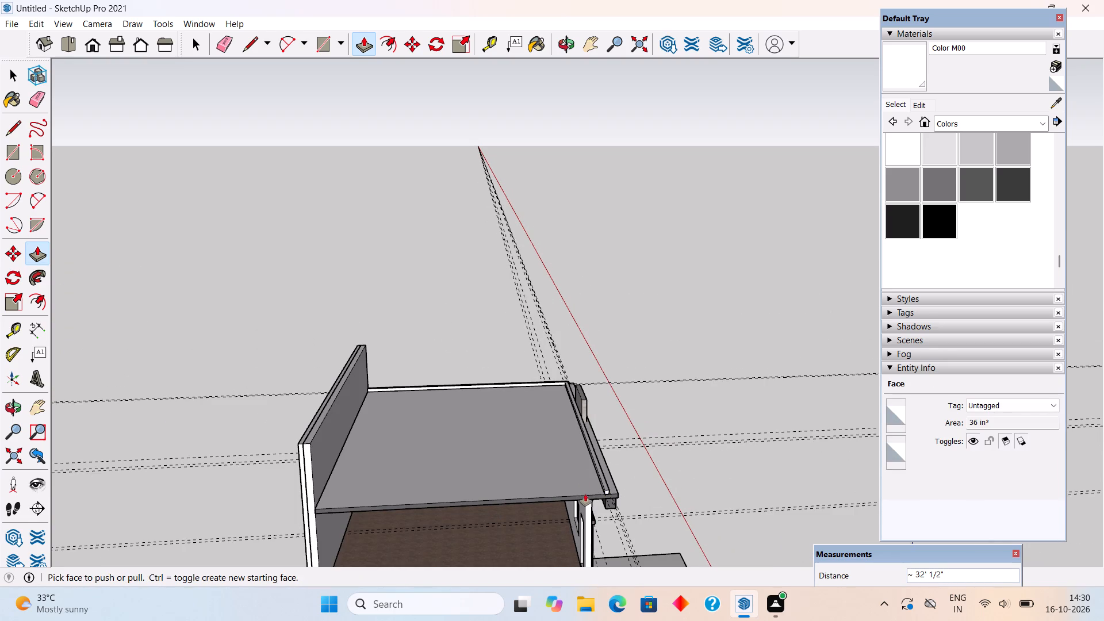
Delete the two leftover seam edges on the side and top where the raised strips meet at the corner.
middle_click_drag(626, 469, 378, 461)
scroll(657, 388, "up", 3)
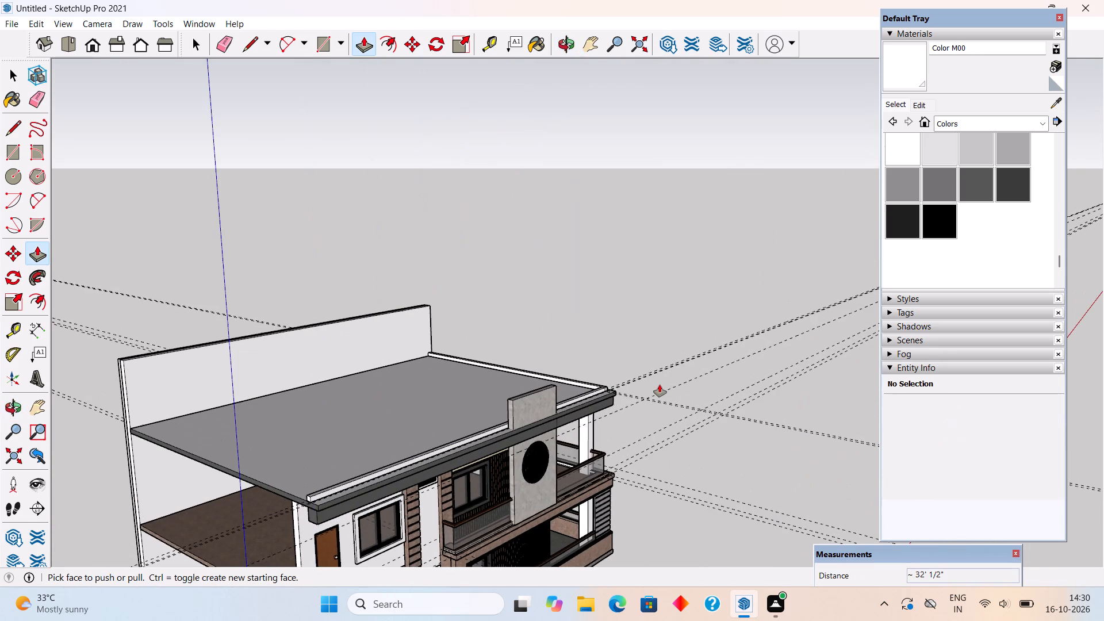
key("space")
scroll(596, 390, "up", 12)
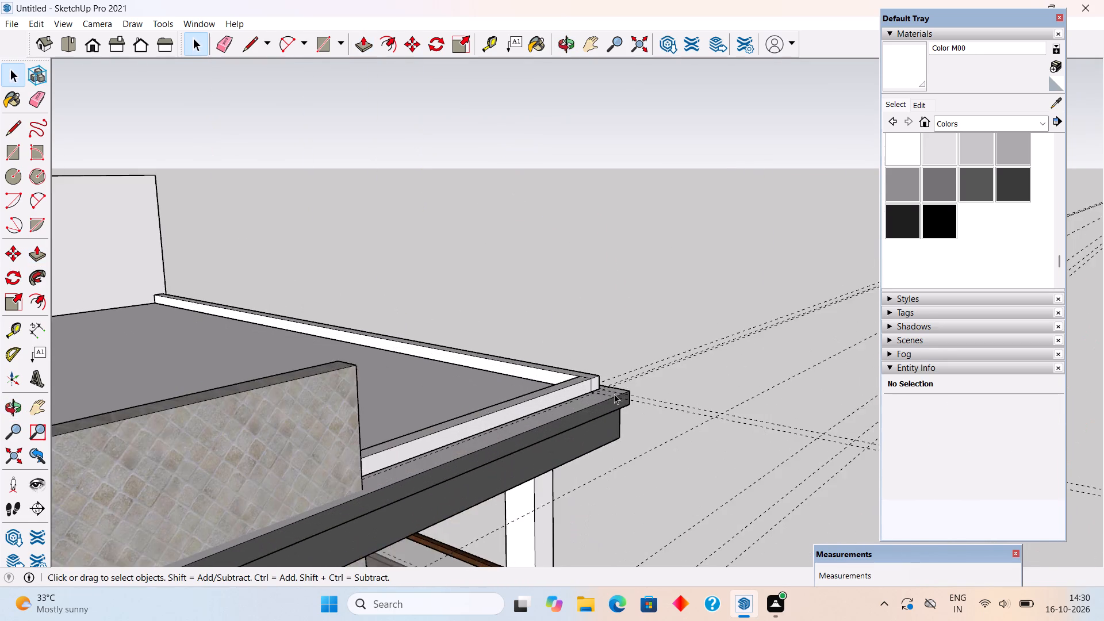
scroll(614, 394, "up", 9)
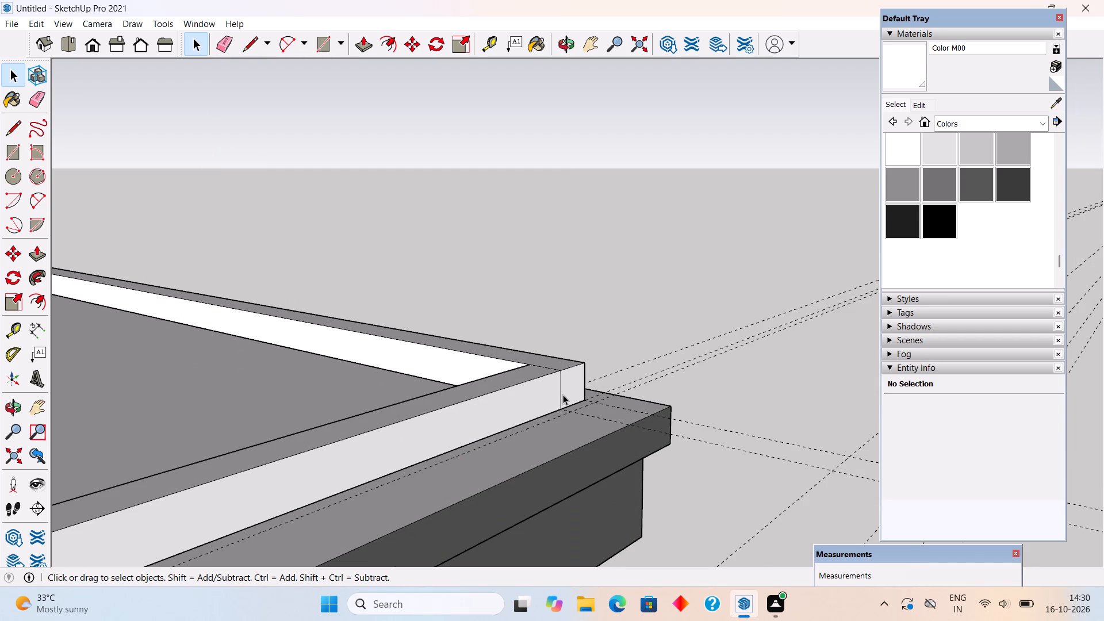
left_click(559, 405)
key("Delete")
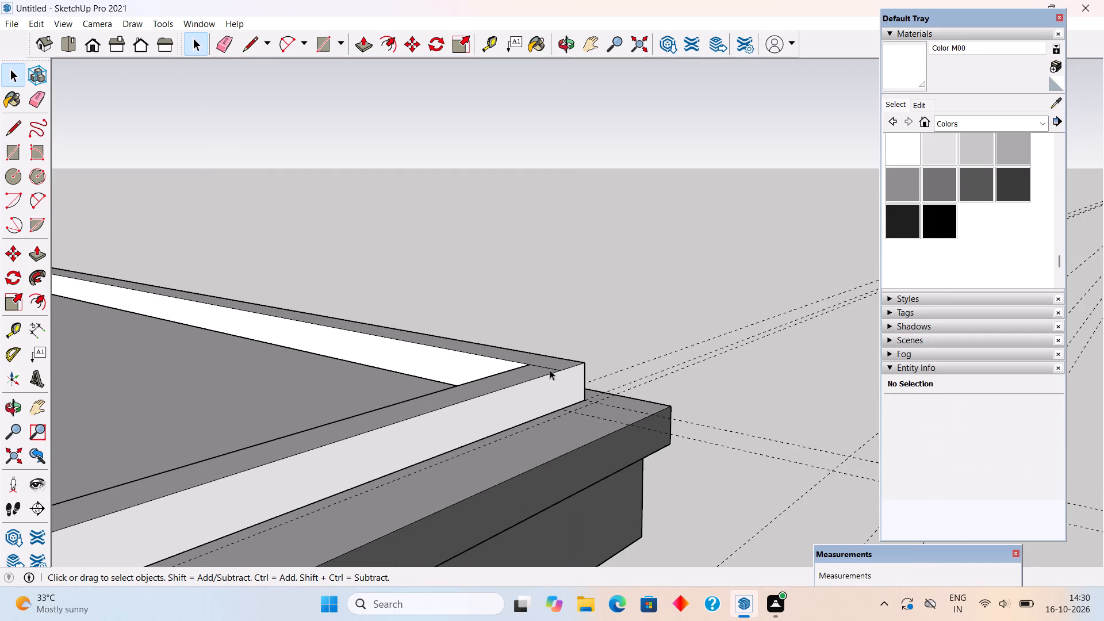
left_click(550, 370)
key("Delete")
Examine the building's facades and roof edge from several angles and distances.
scroll(554, 367, "down", 7)
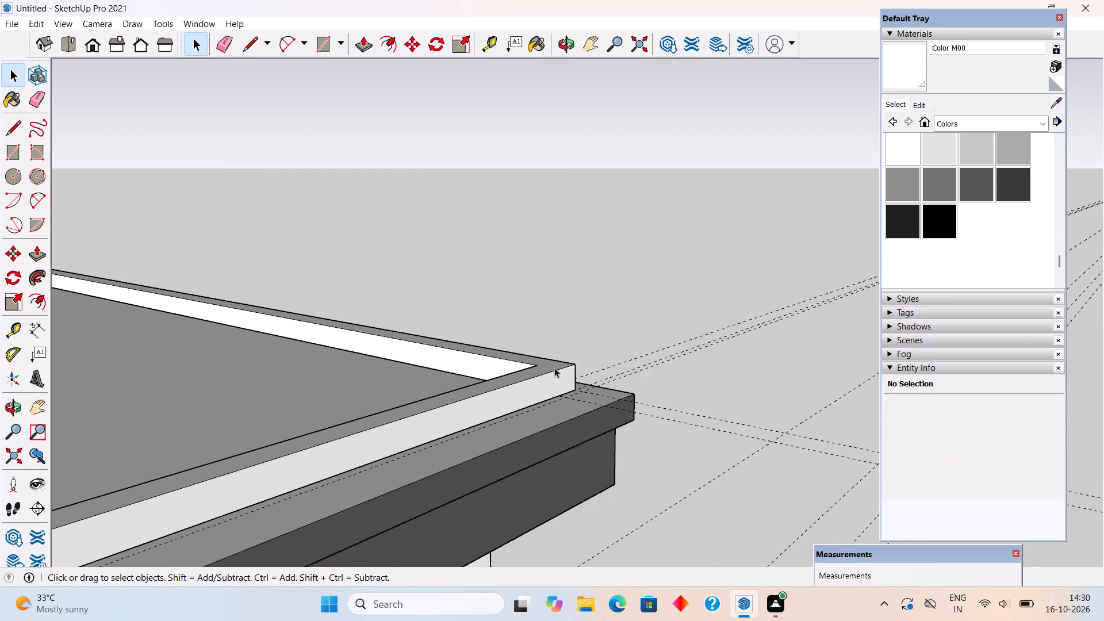
scroll(554, 367, "down", 19)
middle_click_drag(588, 462, 481, 335)
scroll(481, 335, "down", 3)
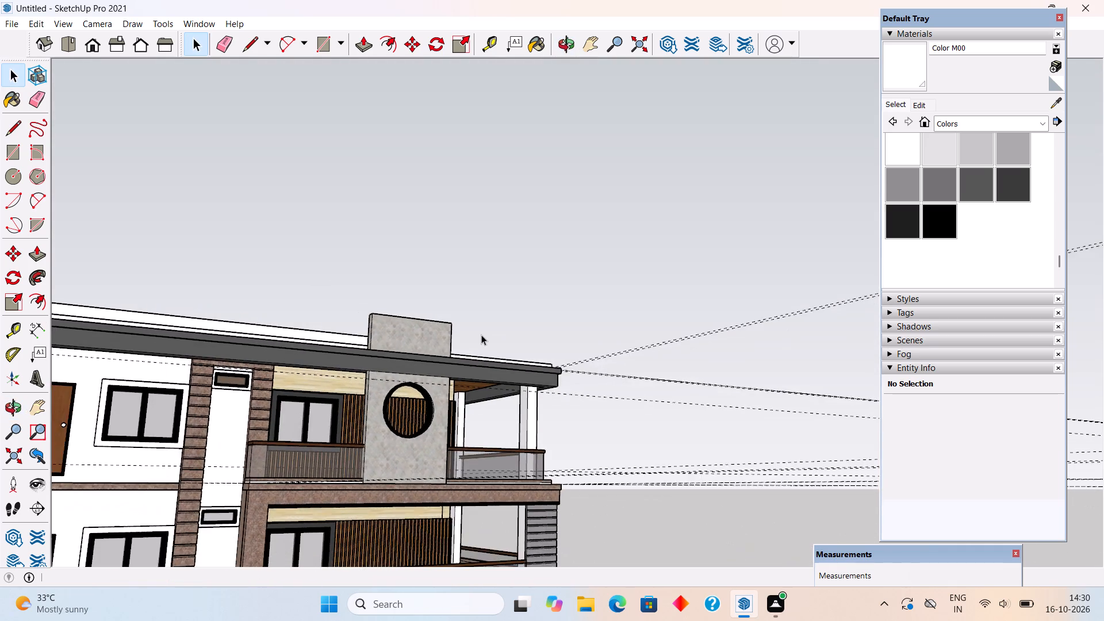
scroll(481, 335, "down", 5)
middle_click_drag(548, 502, 381, 497)
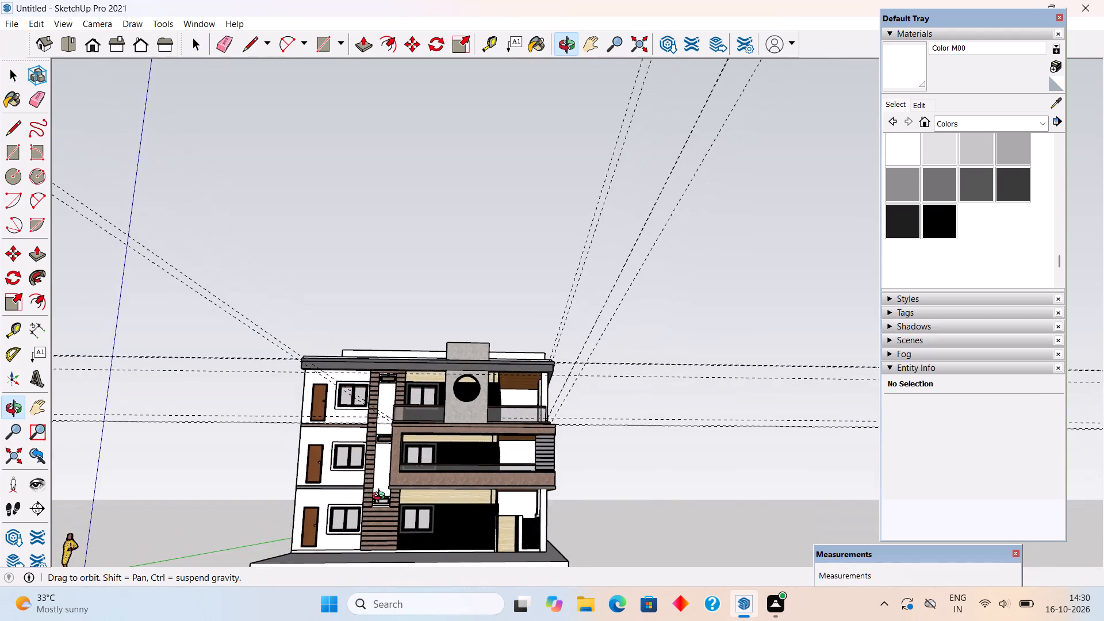
middle_click_drag(381, 497, 360, 499)
scroll(507, 498, "up", 4)
middle_click_drag(551, 464, 526, 518)
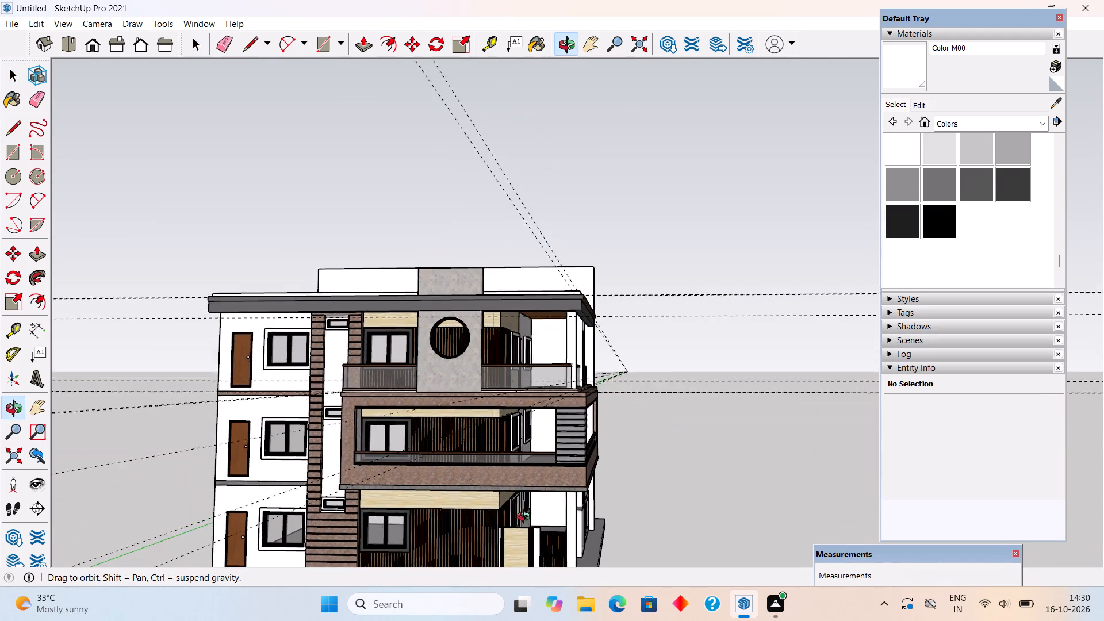
middle_click_drag(526, 518, 526, 524)
scroll(581, 397, "down", 5)
middle_click_drag(581, 424, 578, 457)
scroll(606, 504, "up", 1)
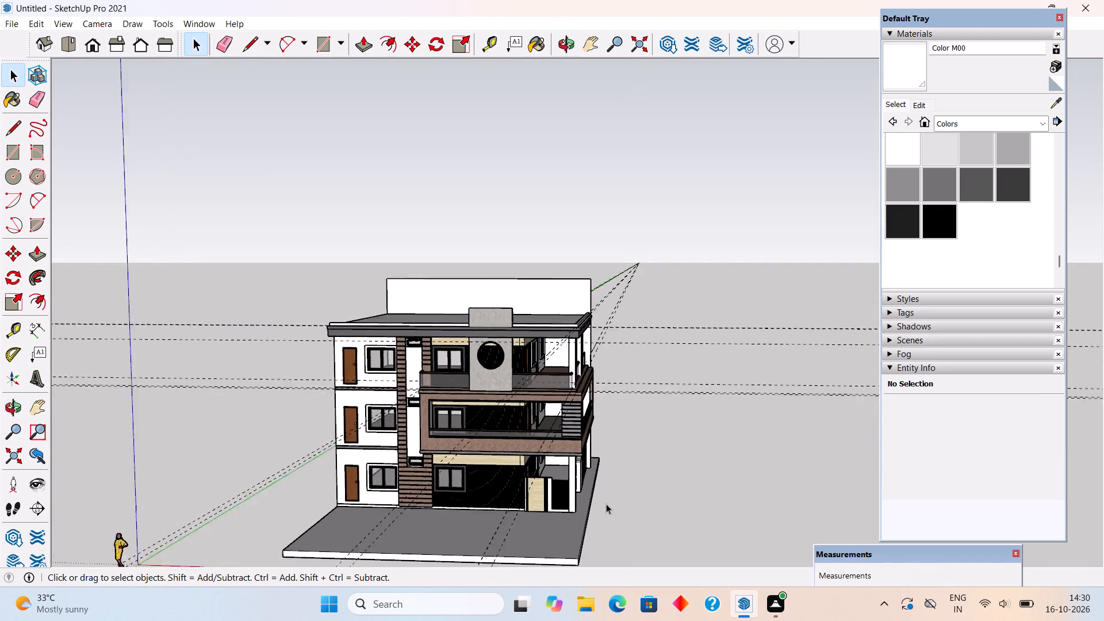
scroll(606, 504, "up", 5)
middle_click_drag(598, 527, 491, 540)
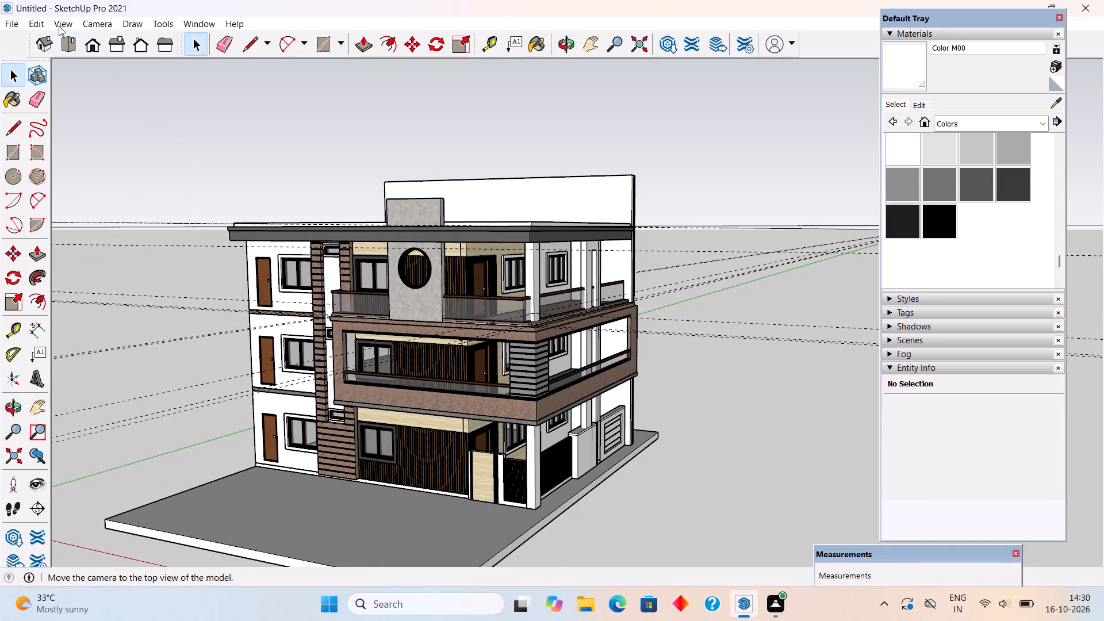
Delete all guides from the model.
left_click(37, 22)
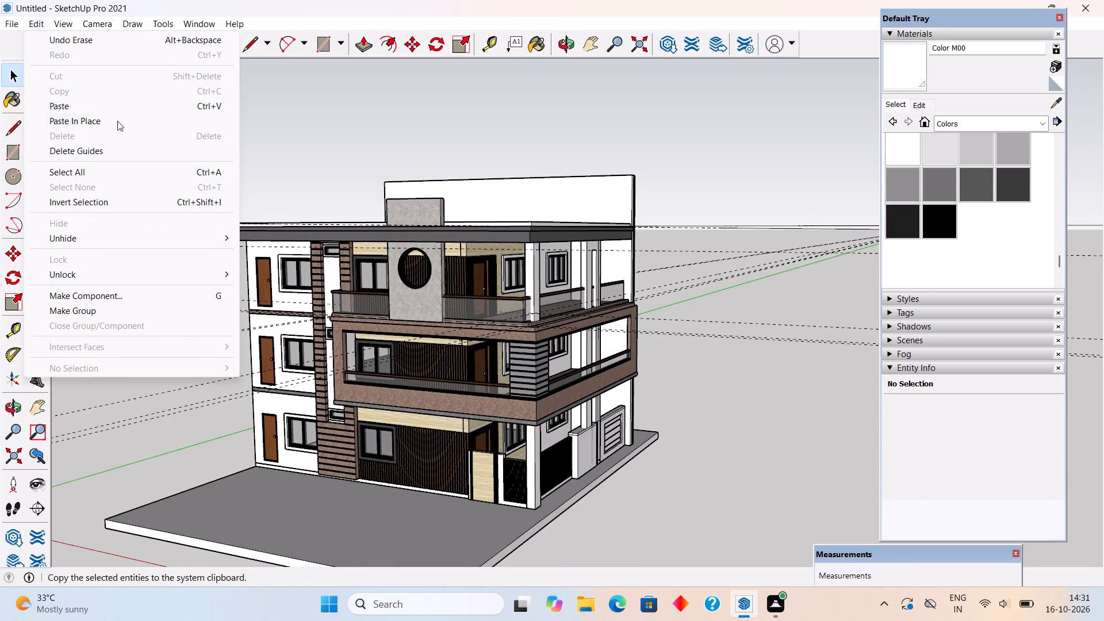
left_click(126, 152)
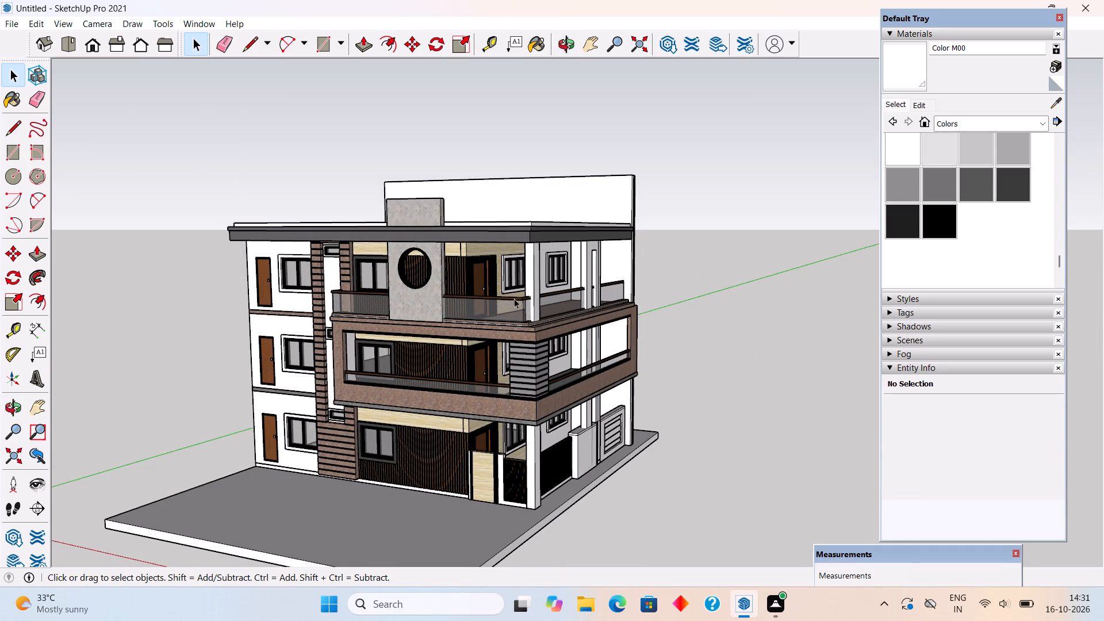
Examine the roof slab, its raised edge strips and the stone feature wall from the front and from above.
scroll(529, 332, "up", 3)
middle_click_drag(464, 325, 435, 325)
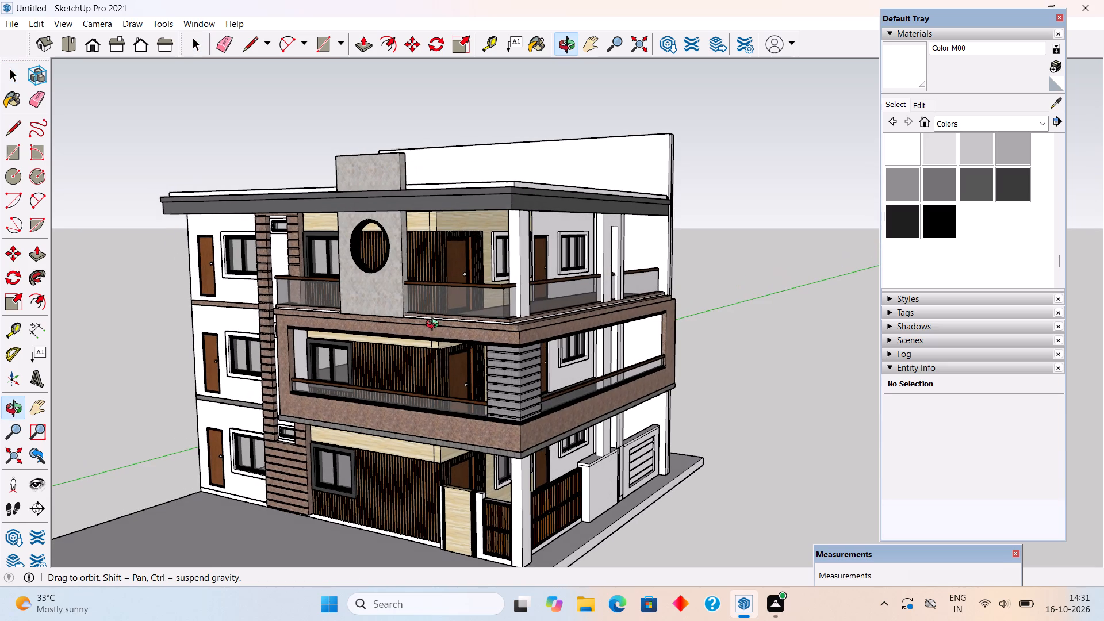
middle_click_drag(435, 325, 485, 400)
scroll(472, 220, "up", 2)
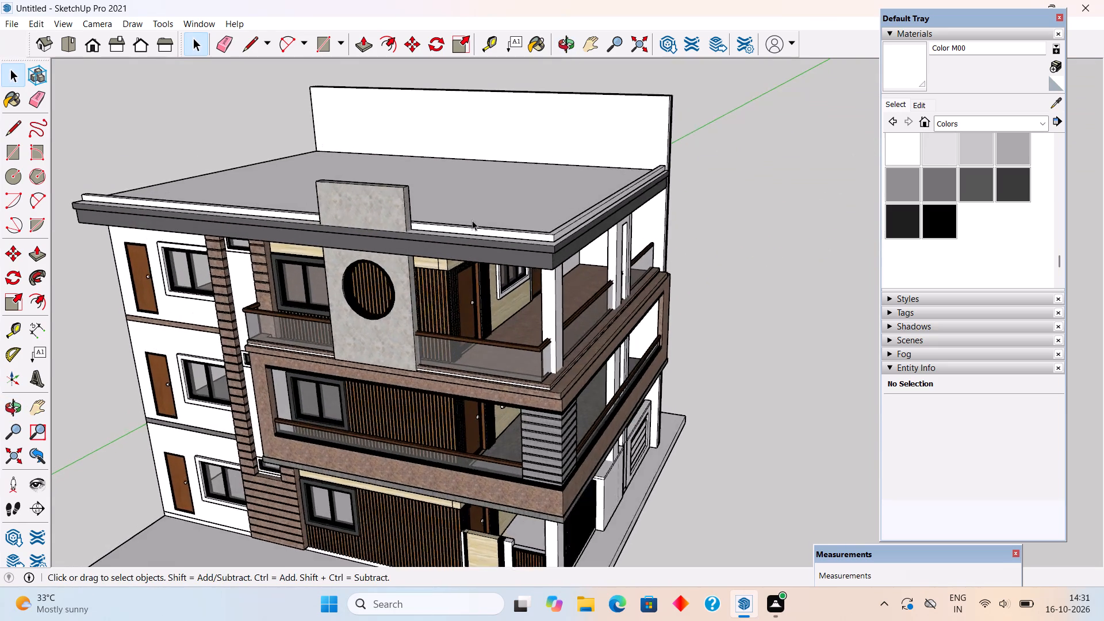
scroll(472, 220, "up", 3)
middle_click_drag(472, 220, 445, 374)
scroll(413, 388, "up", 1)
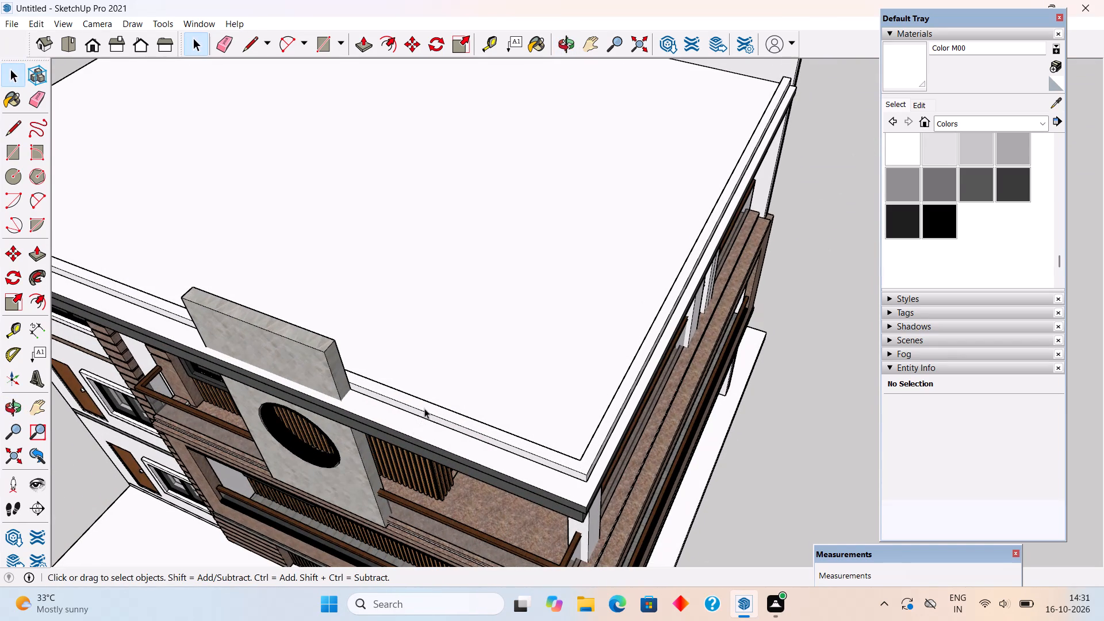
key("p")
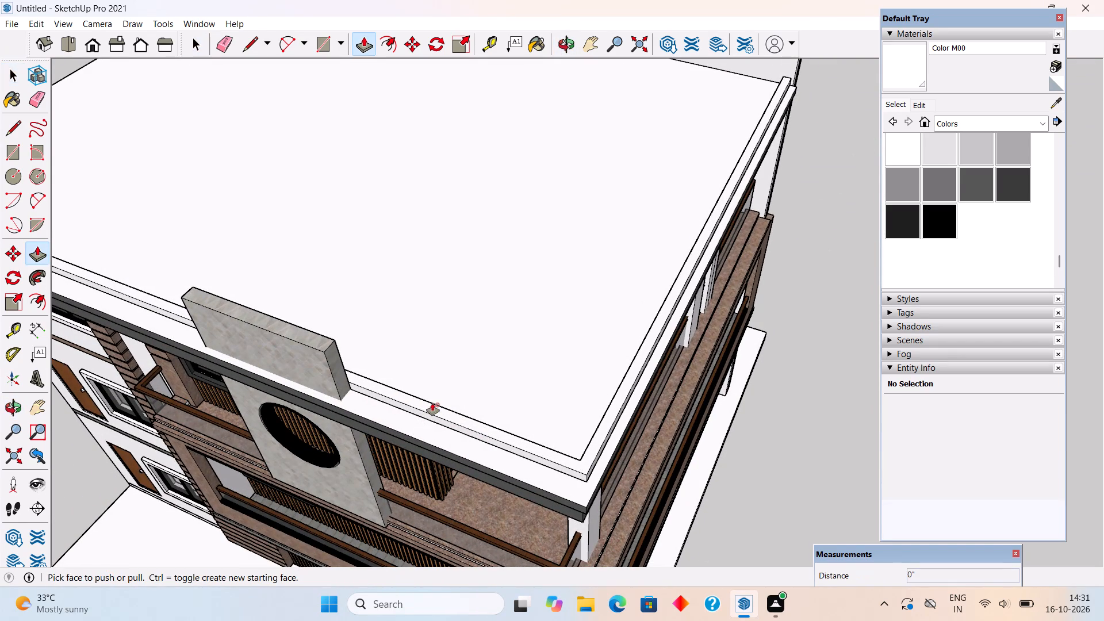
scroll(457, 393, "down", 6)
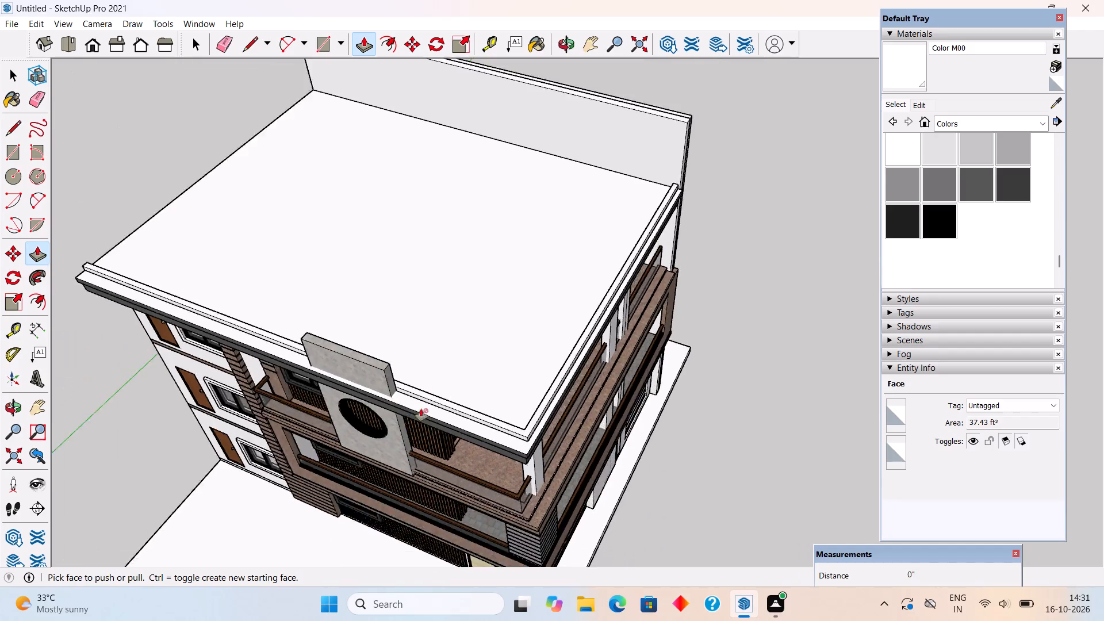
scroll(364, 394, "down", 5)
middle_click_drag(281, 367, 492, 345)
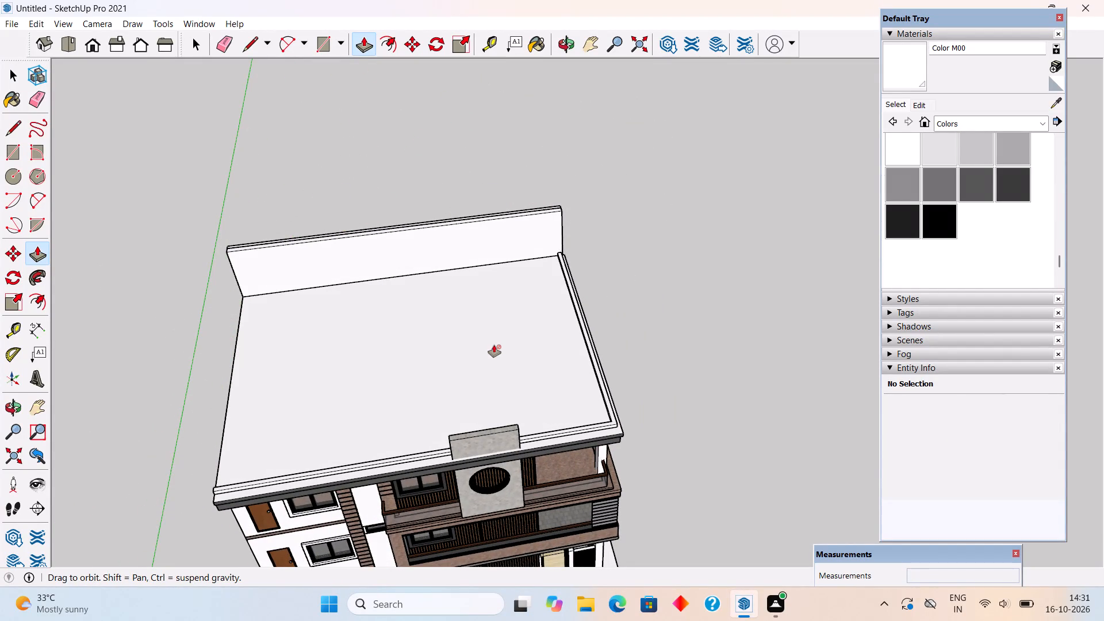
Undo the guide deletion, the corner seam deletions and the short strip's extension past the stone feature wall.
key("ctrl+z")
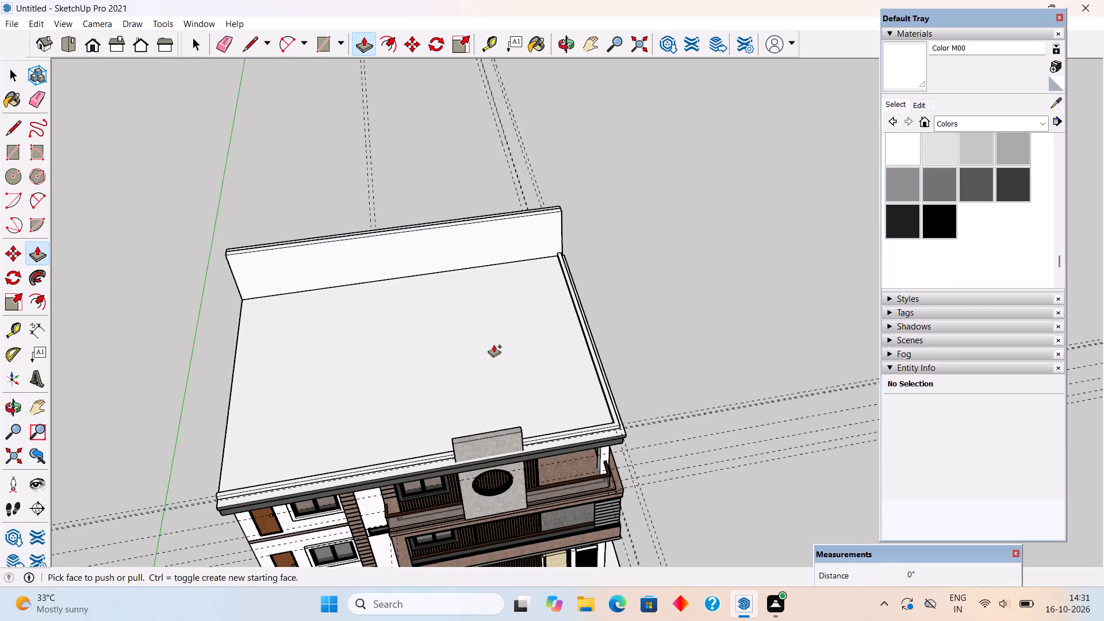
key("ctrl+z")
key("ctrl+z")
key("space")
middle_click_drag(470, 393, 690, 255)
key("ctrl+z")
key("space")
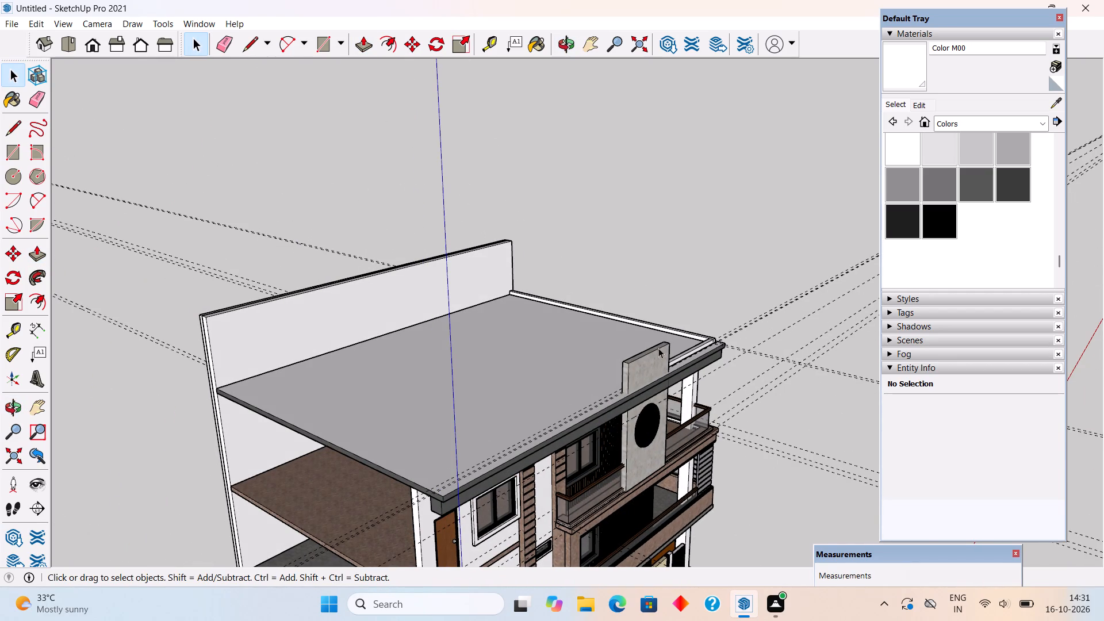
Push/Pull the short raised strip's end face about 7' 4 5/8" along the back of the stone feature wall to its far end.
middle_click_drag(634, 373, 802, 378)
scroll(707, 379, "up", 4)
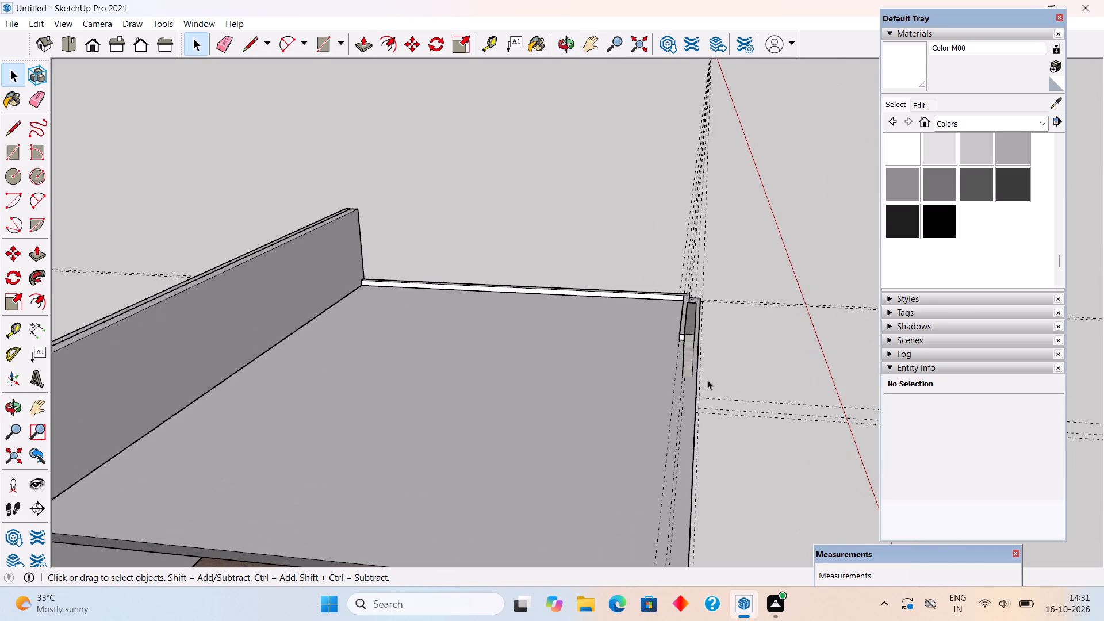
middle_click_drag(733, 321, 628, 358)
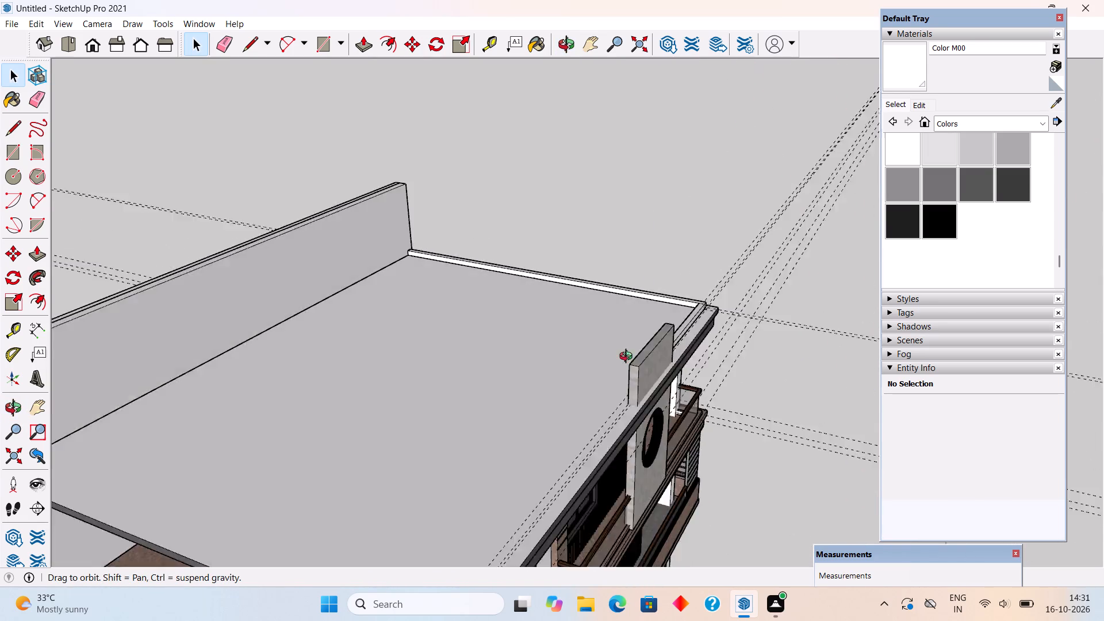
middle_click_drag(628, 358, 334, 353)
scroll(587, 381, "up", 5)
middle_click_drag(595, 371, 388, 385)
scroll(388, 361, "up", 6)
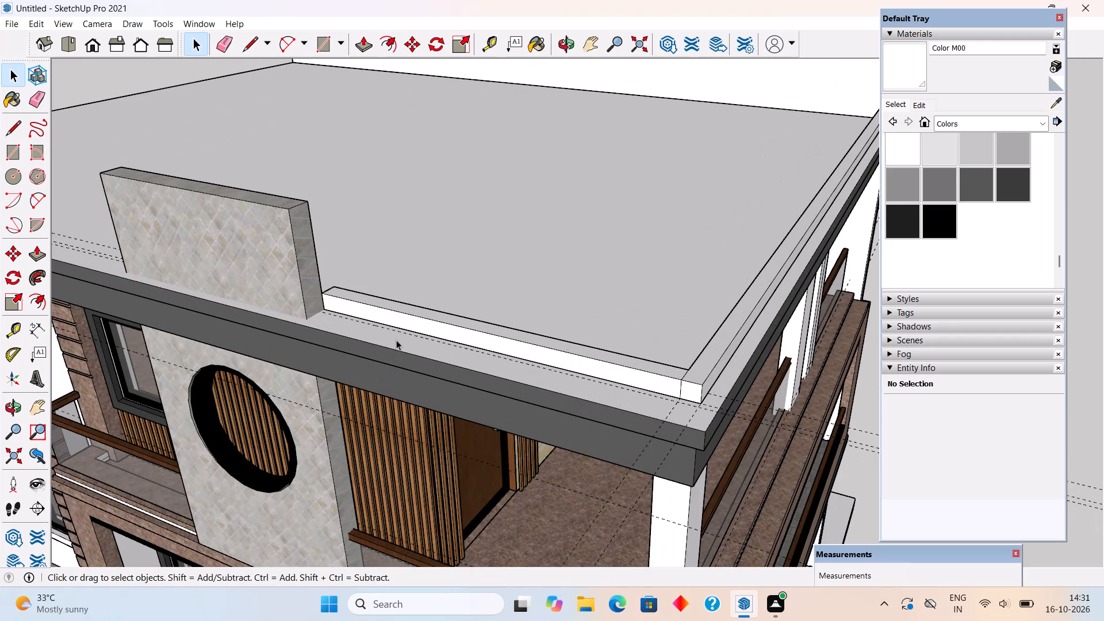
middle_click_drag(373, 343, 677, 324)
middle_click_drag(484, 362, 698, 350)
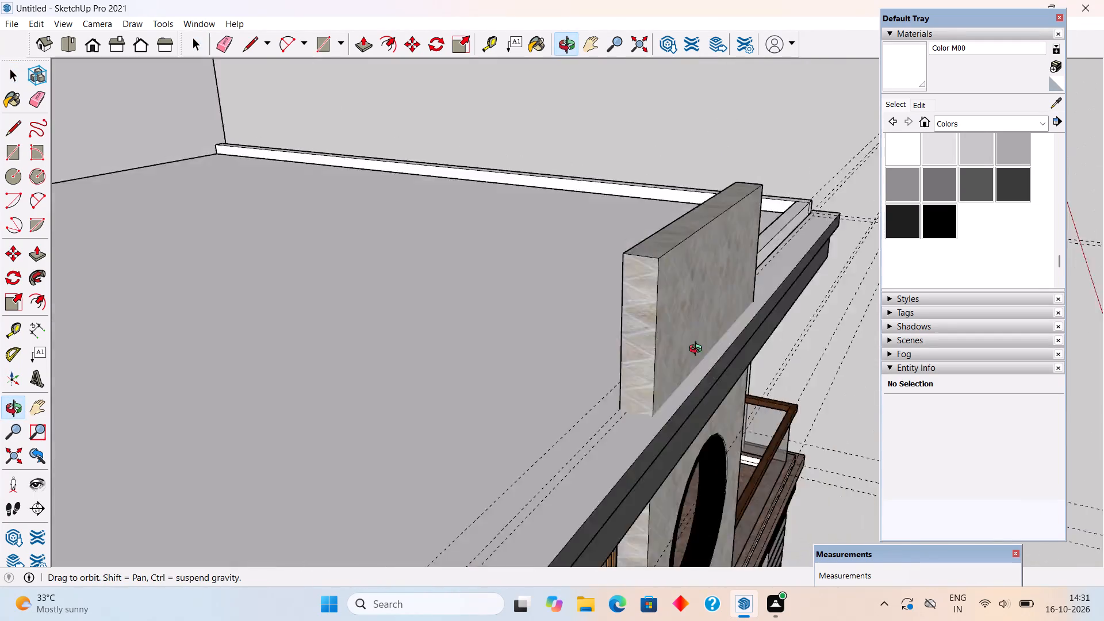
middle_click_drag(698, 350, 840, 343)
scroll(742, 266, "up", 4)
left_click(739, 266)
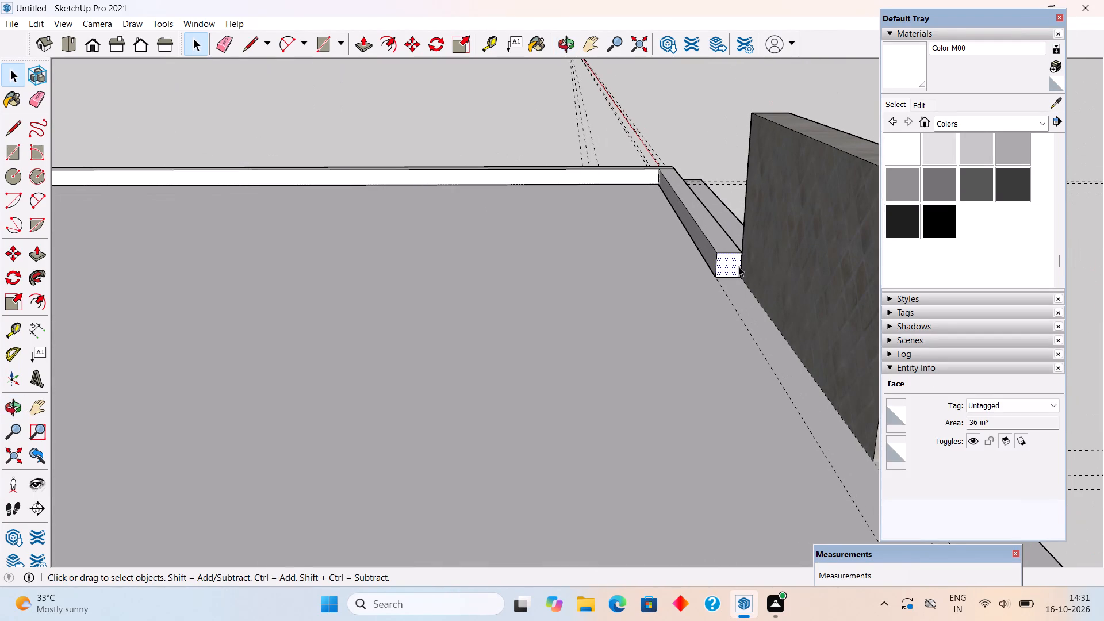
key("p")
left_click(739, 266)
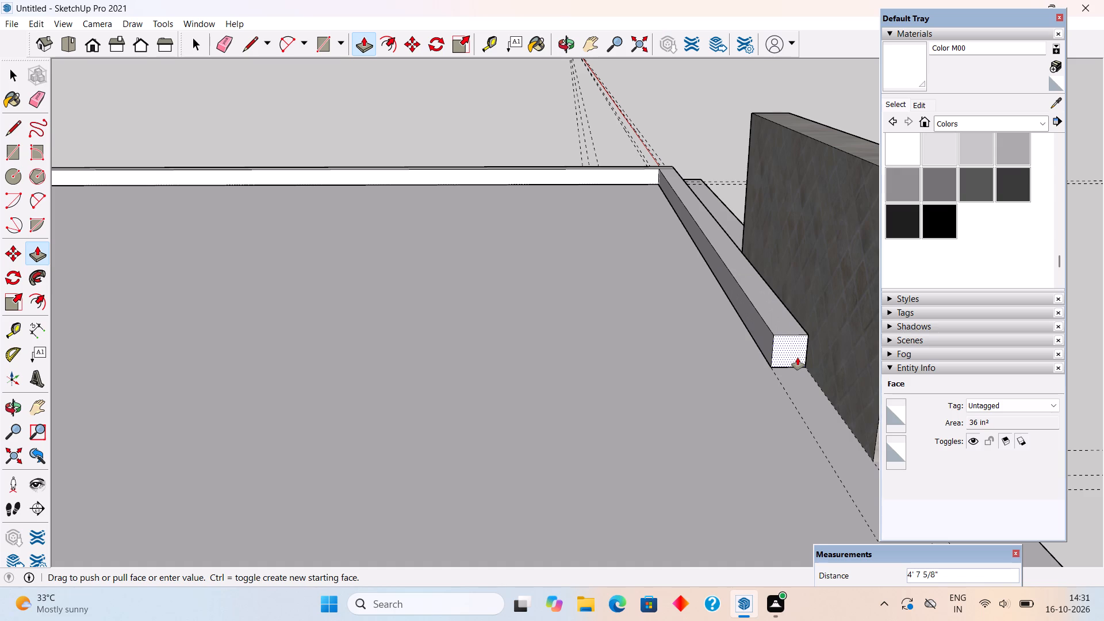
scroll(807, 446, "down", 7)
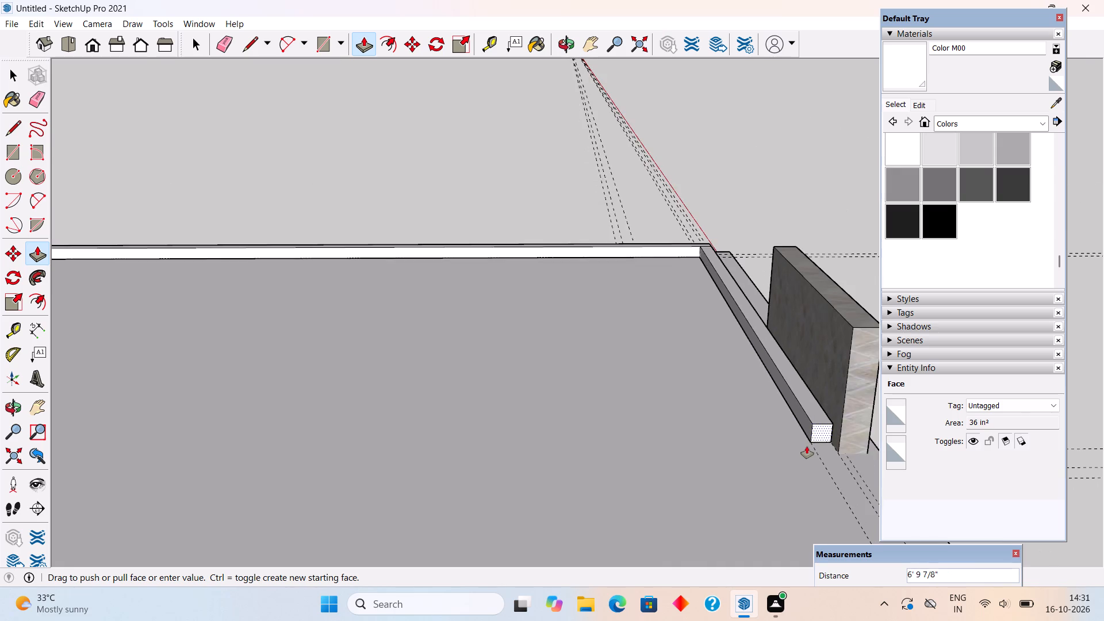
scroll(807, 446, "down", 3)
left_click(837, 421)
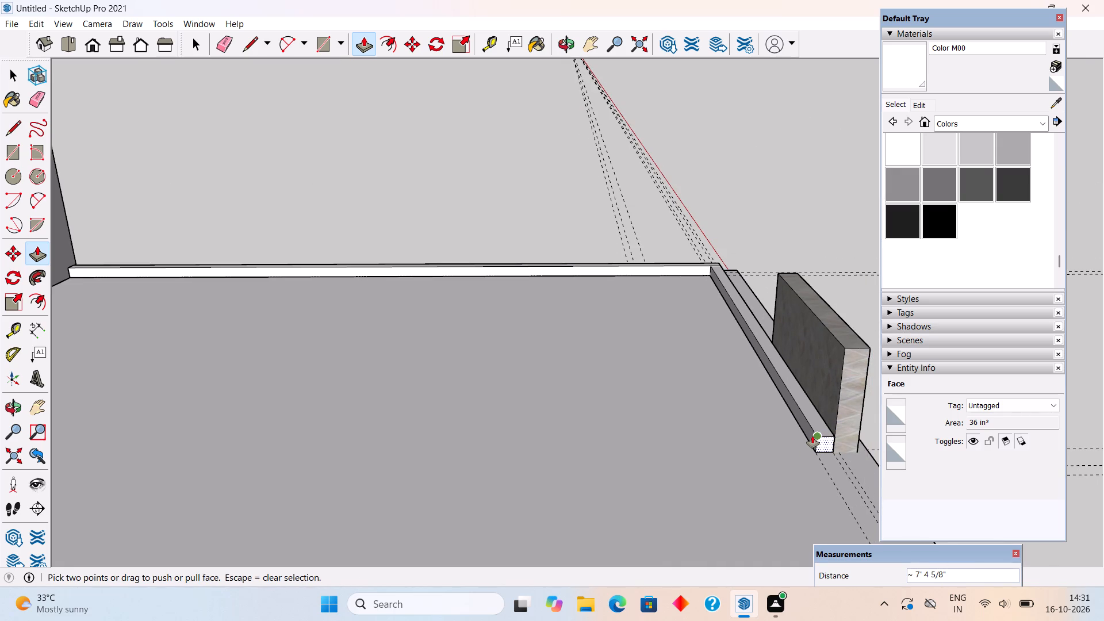
key("space")
Push/Pull the top face of the short raised strip behind the feature wall up by 6".
middle_click_drag(815, 396, 808, 418)
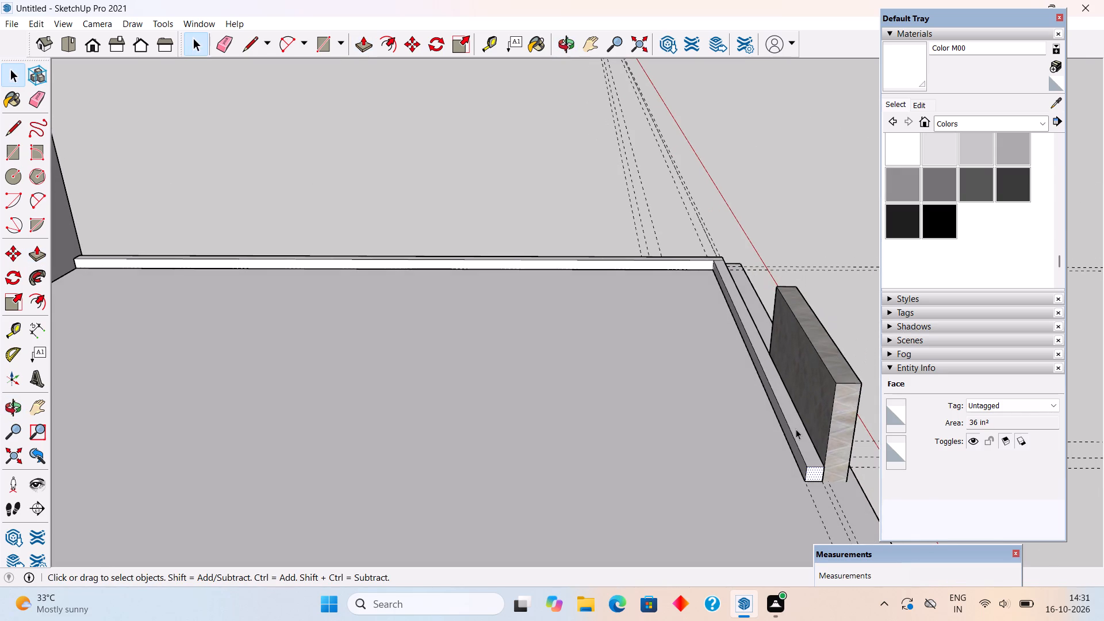
key("p")
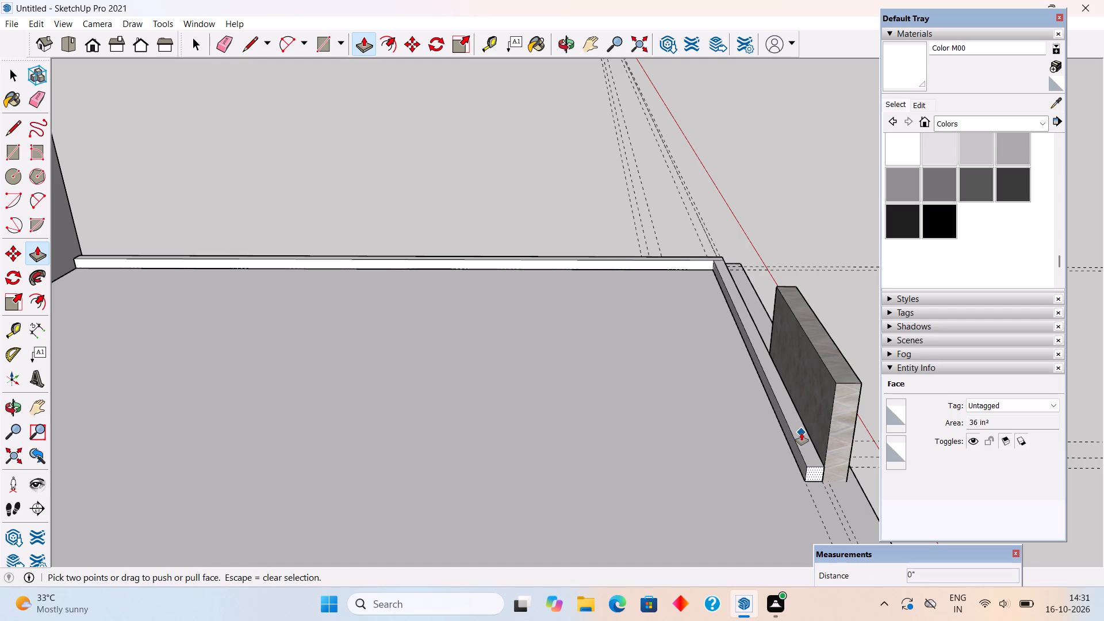
key("space")
left_click(802, 433)
key("p")
left_click(802, 433)
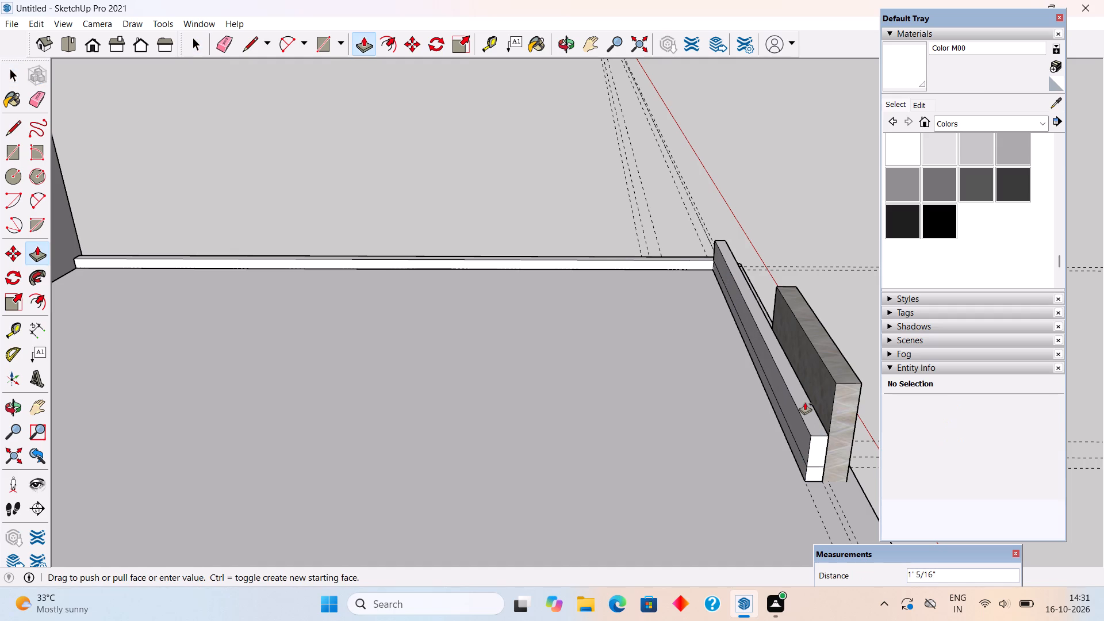
type("6\"")
key("Return")
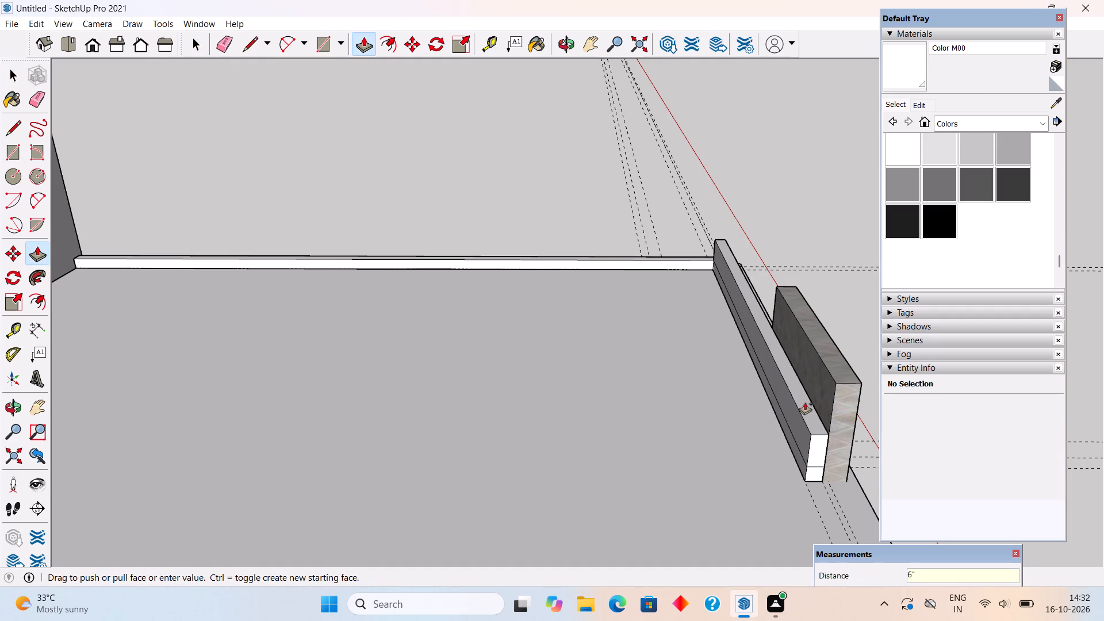
Push/Pull the top face of the long side strip up 6", level with the raised short strip's top.
scroll(805, 402, "down", 3)
middle_click_drag(654, 313, 602, 320)
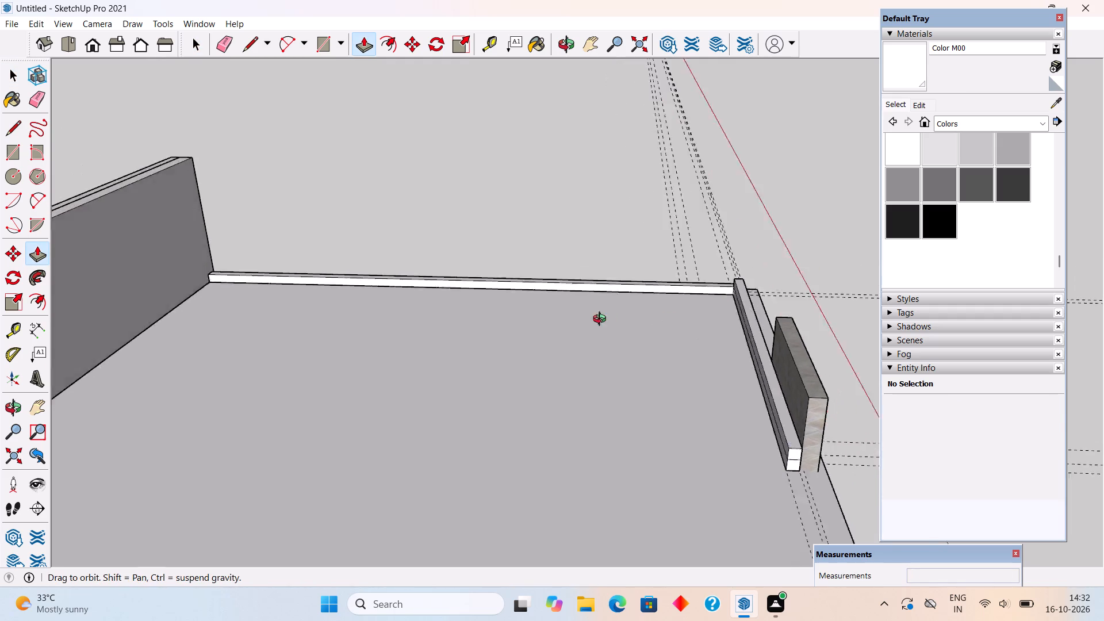
middle_click_drag(602, 320, 163, 335)
middle_click_drag(677, 363, 433, 363)
scroll(413, 354, "up", 4)
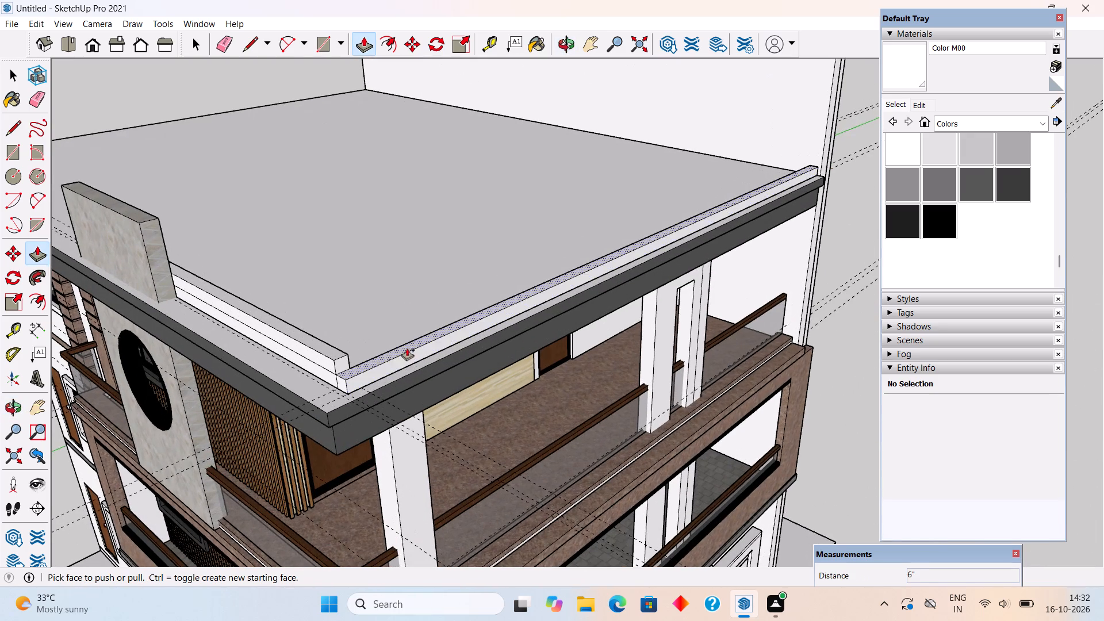
left_click(375, 356)
left_click(377, 356)
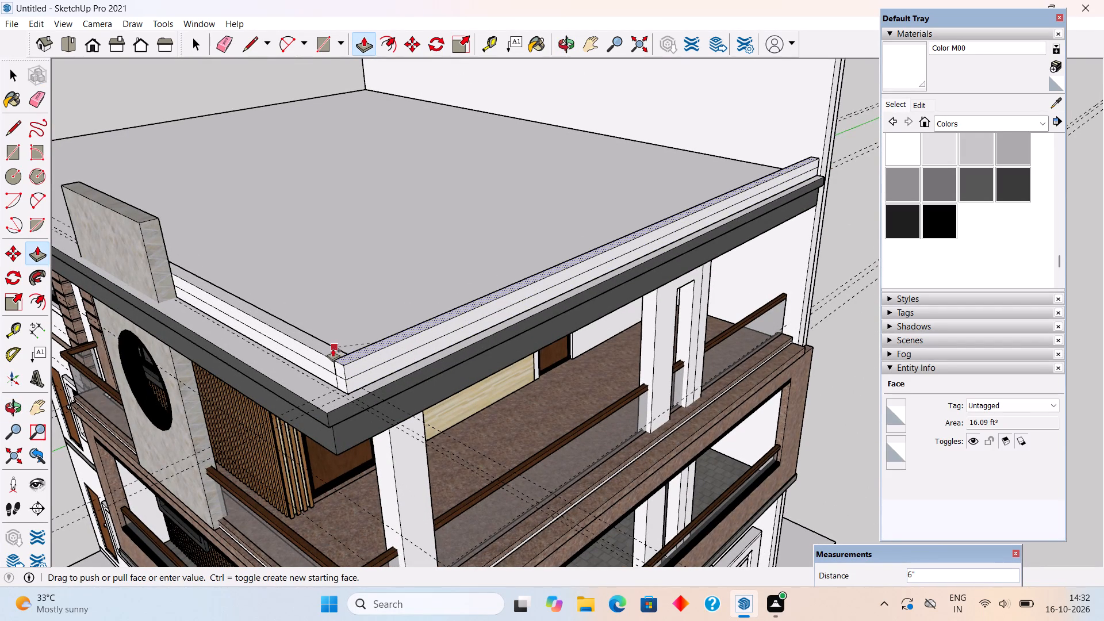
left_click(333, 350)
key("space")
Delete the three leftover seam edges on the front and top of the strips at their outer corner.
scroll(333, 369, "up", 10)
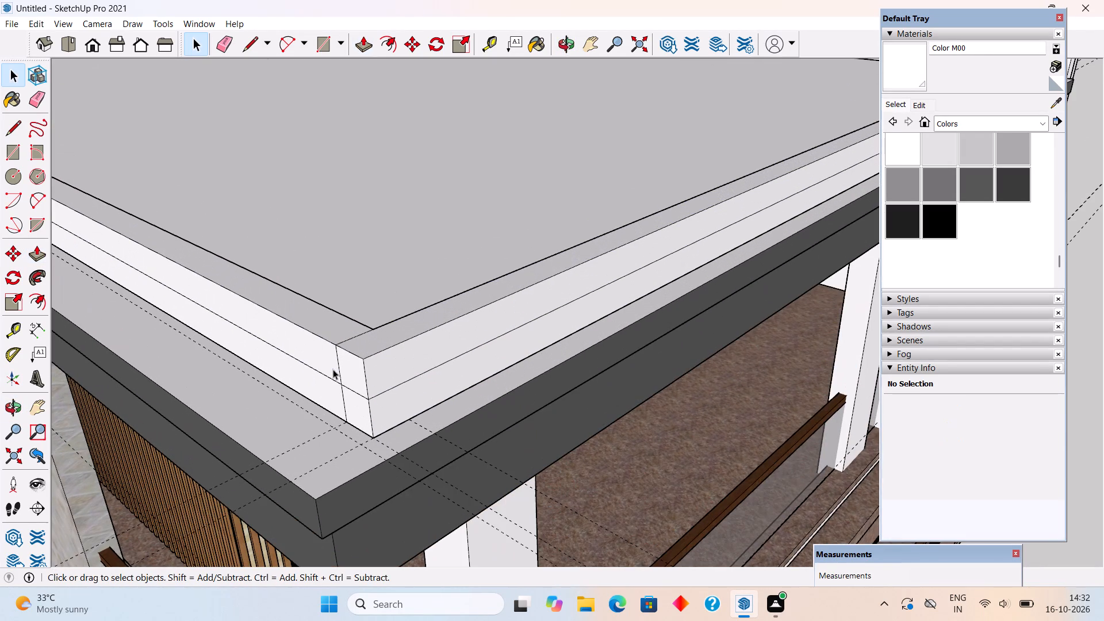
left_click(339, 375)
key("Delete")
key("Delete")
key("Delete")
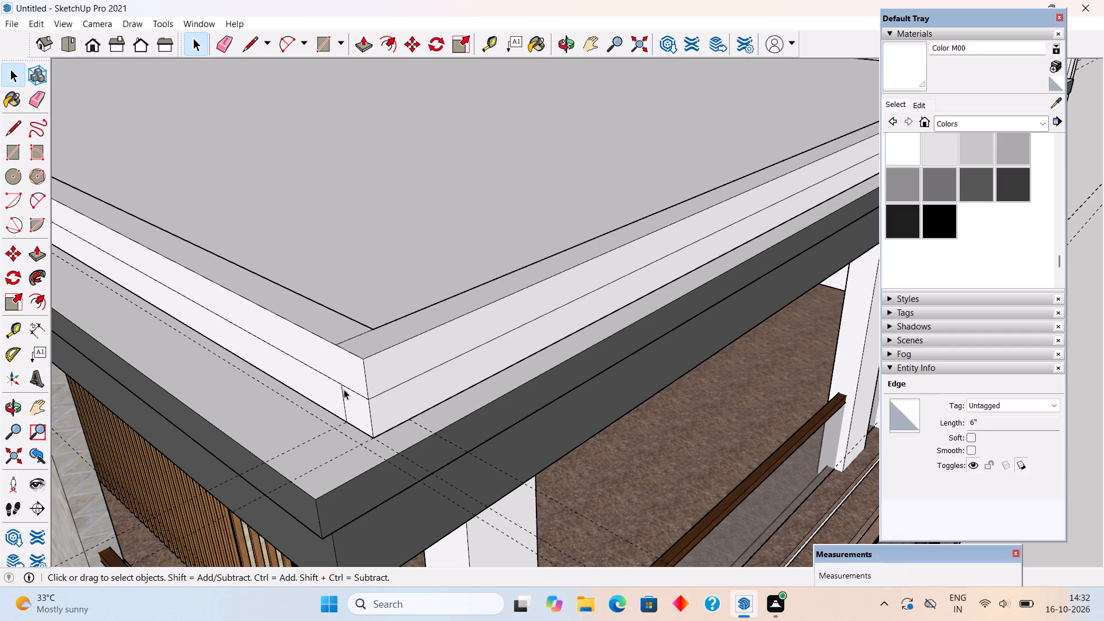
left_click(343, 402)
key("Delete")
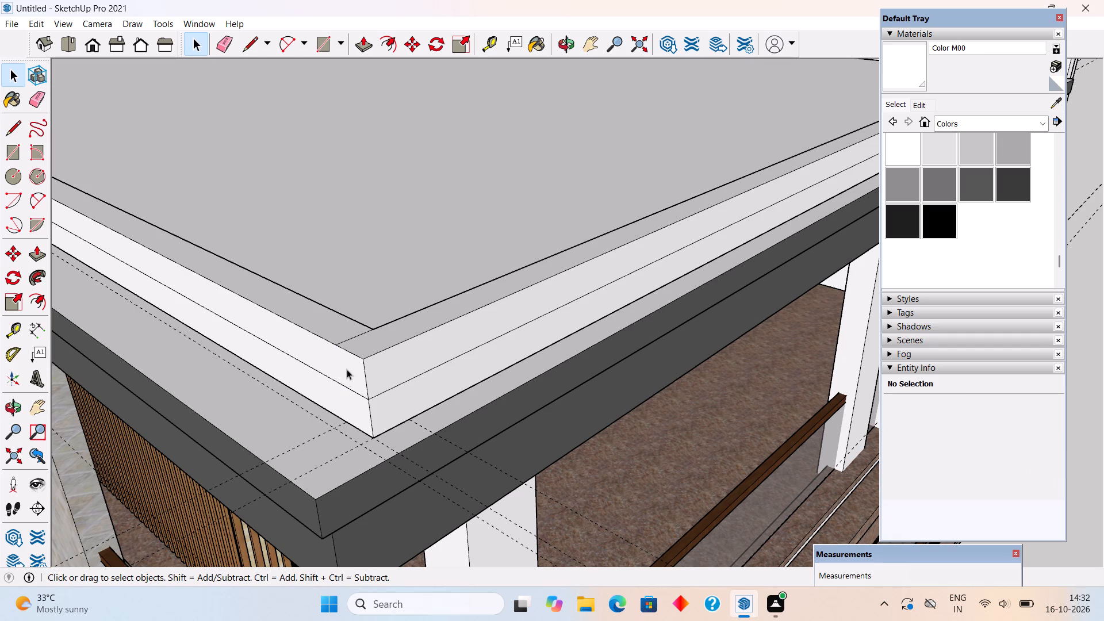
left_click(349, 341)
key("Delete")
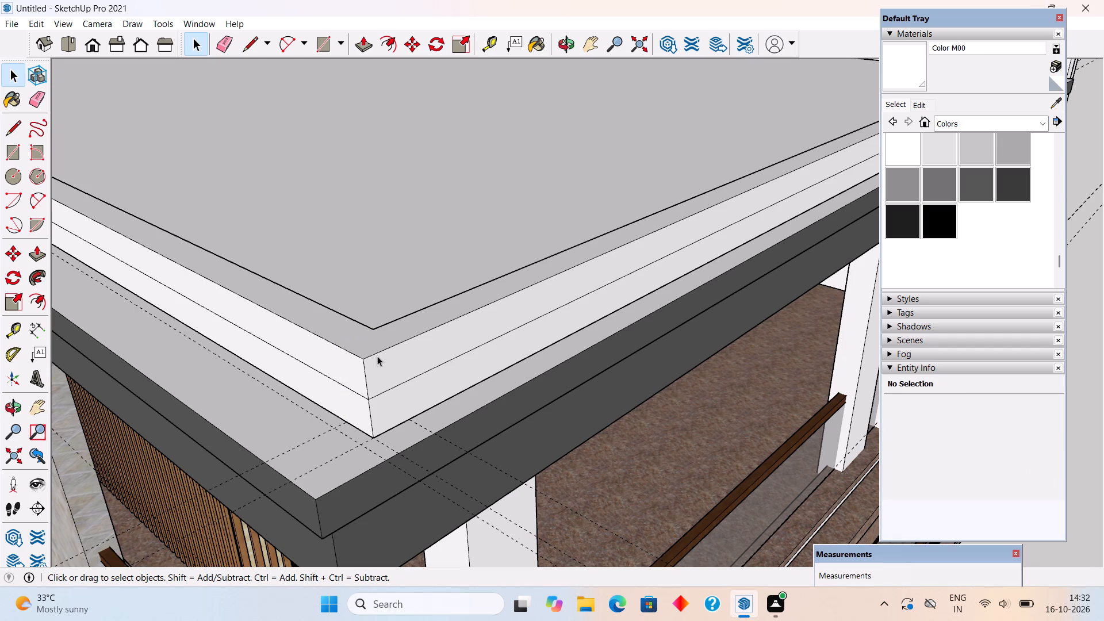
Select all connected geometry of the L-shaped parapet strip and make it a group.
triple_click(377, 356)
right_click(377, 356)
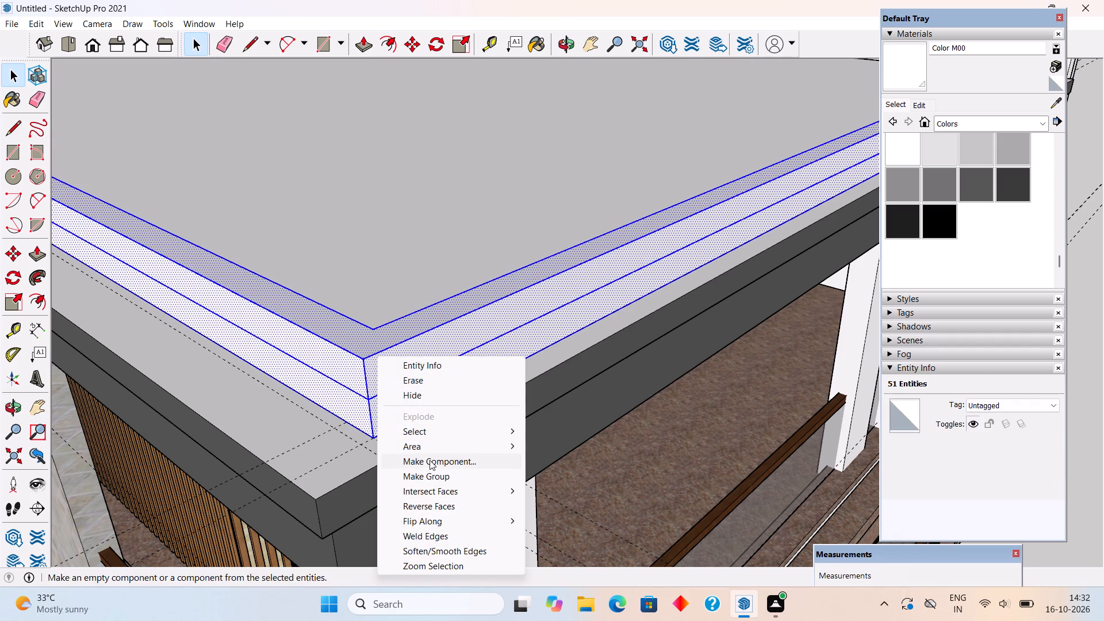
left_click(432, 473)
scroll(432, 473, "down", 15)
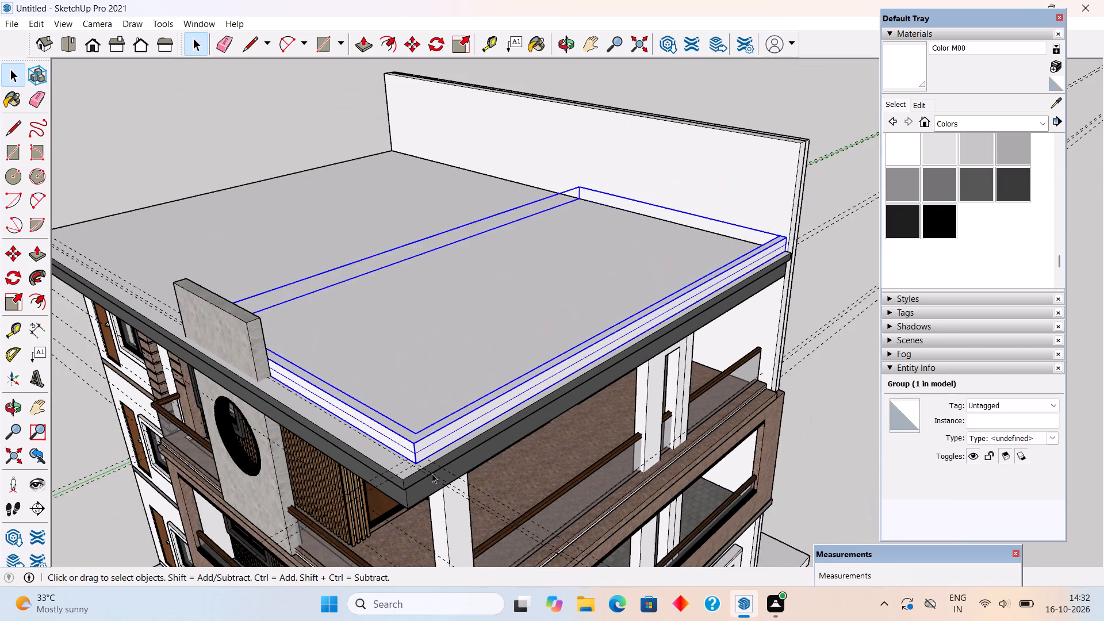
left_click(796, 309)
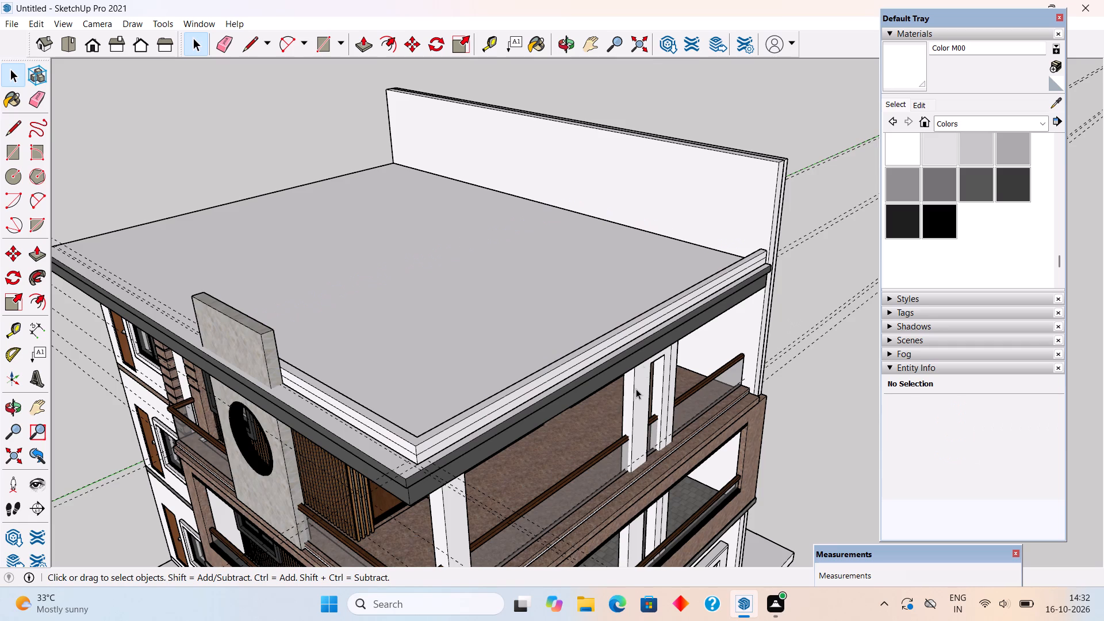
Delete all guides from the model.
scroll(645, 329, "down", 4)
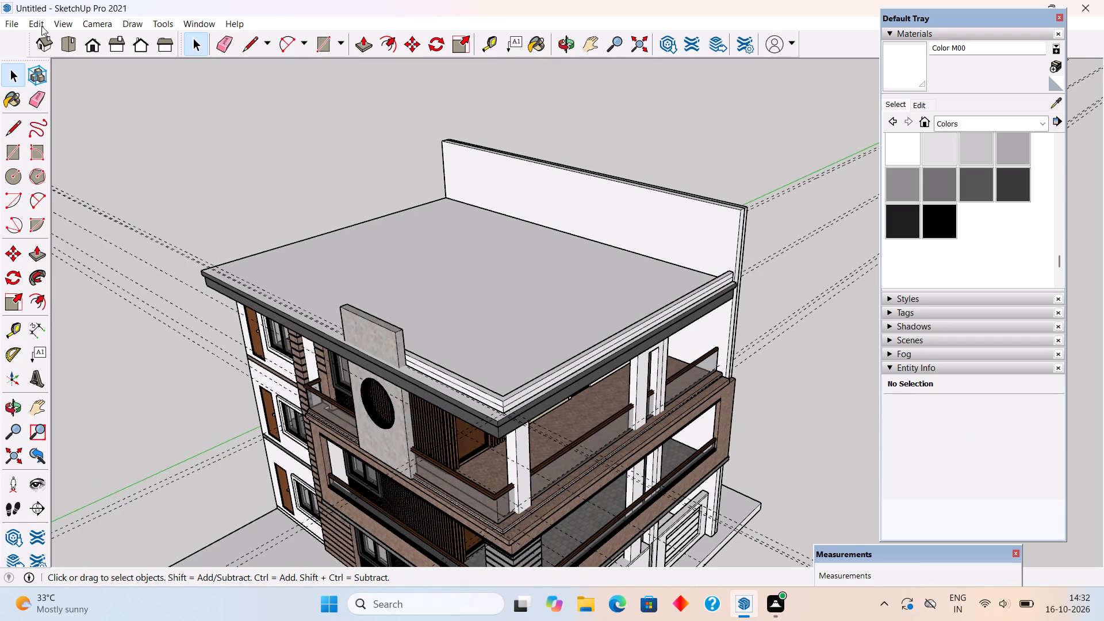
left_click(34, 25)
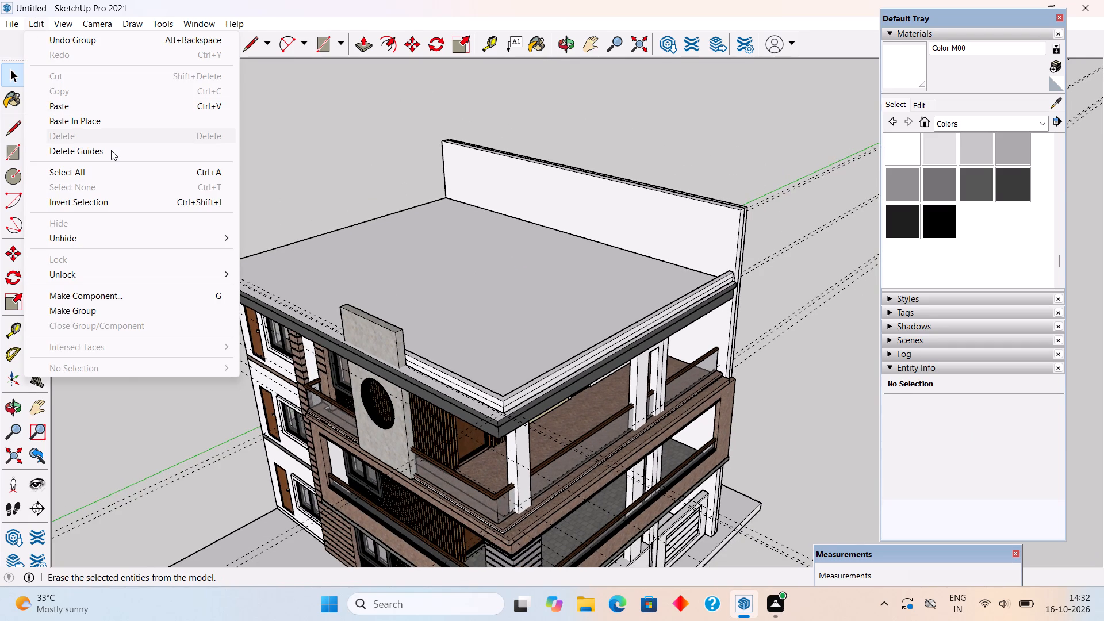
left_click(111, 150)
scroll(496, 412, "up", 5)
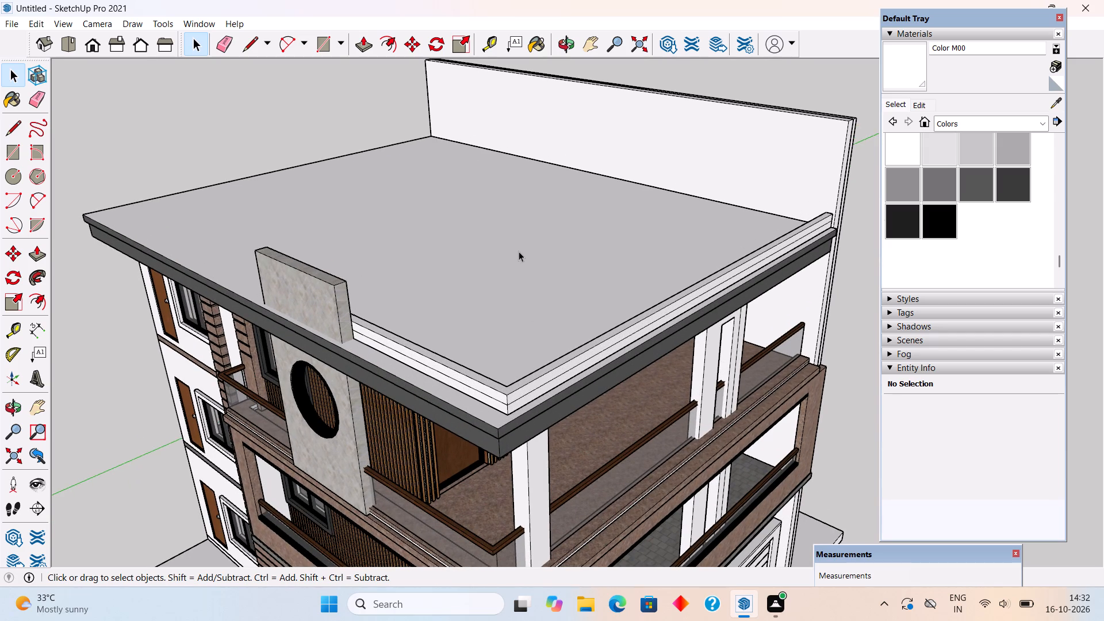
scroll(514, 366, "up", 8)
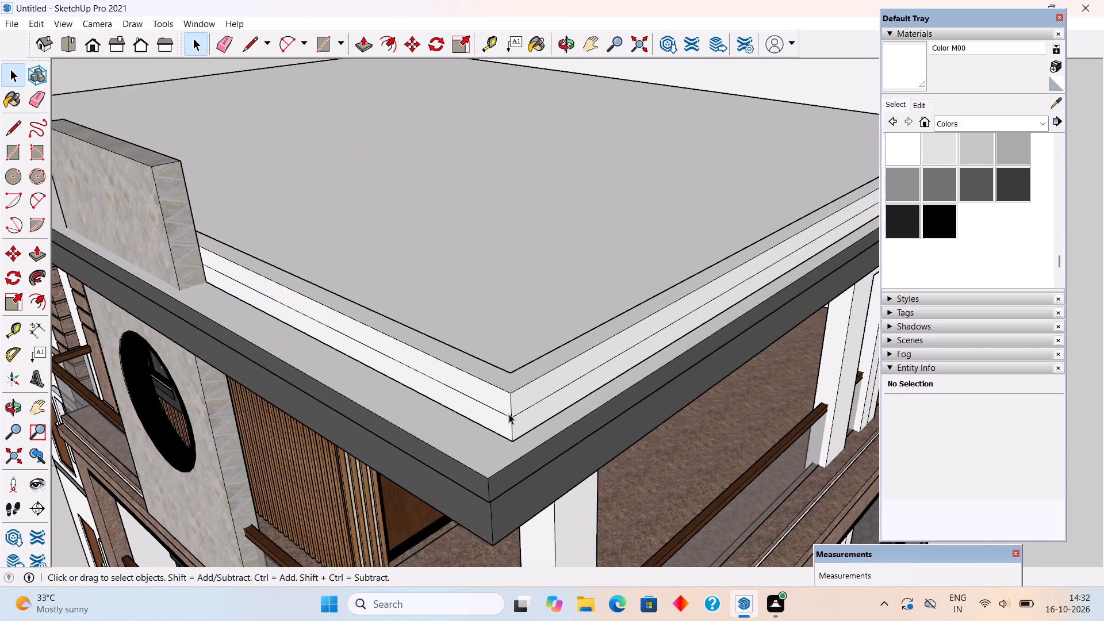
Draw a 3" by 3" square on the parapet strip's top face near its outer corner.
scroll(528, 394, "up", 12)
middle_click_drag(518, 369, 443, 398)
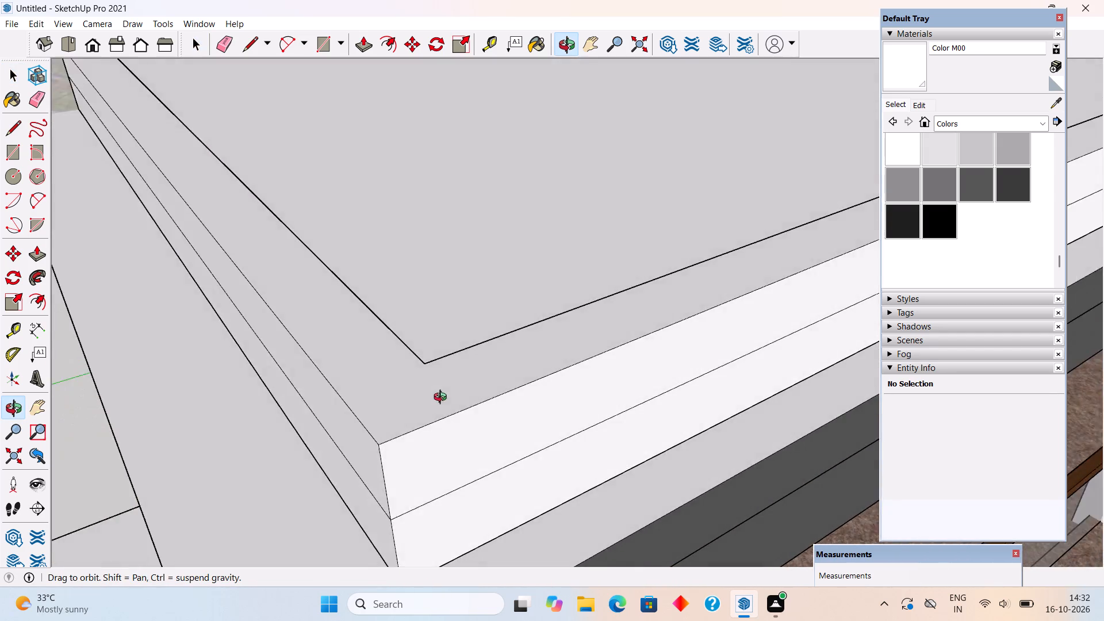
middle_click_drag(443, 398, 378, 448)
key("r")
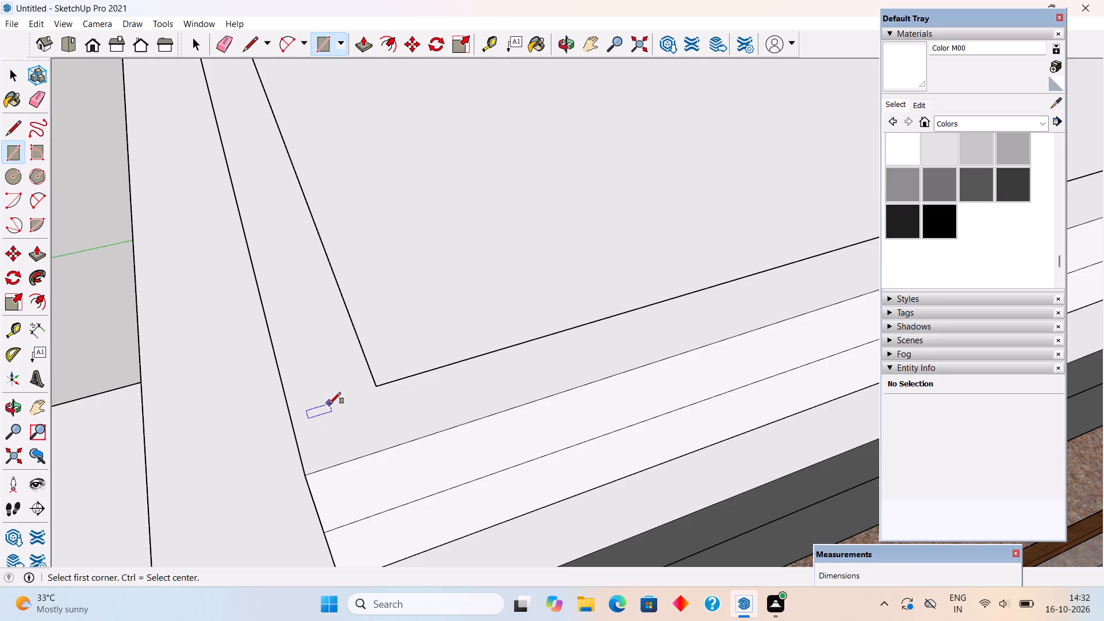
left_click(321, 412)
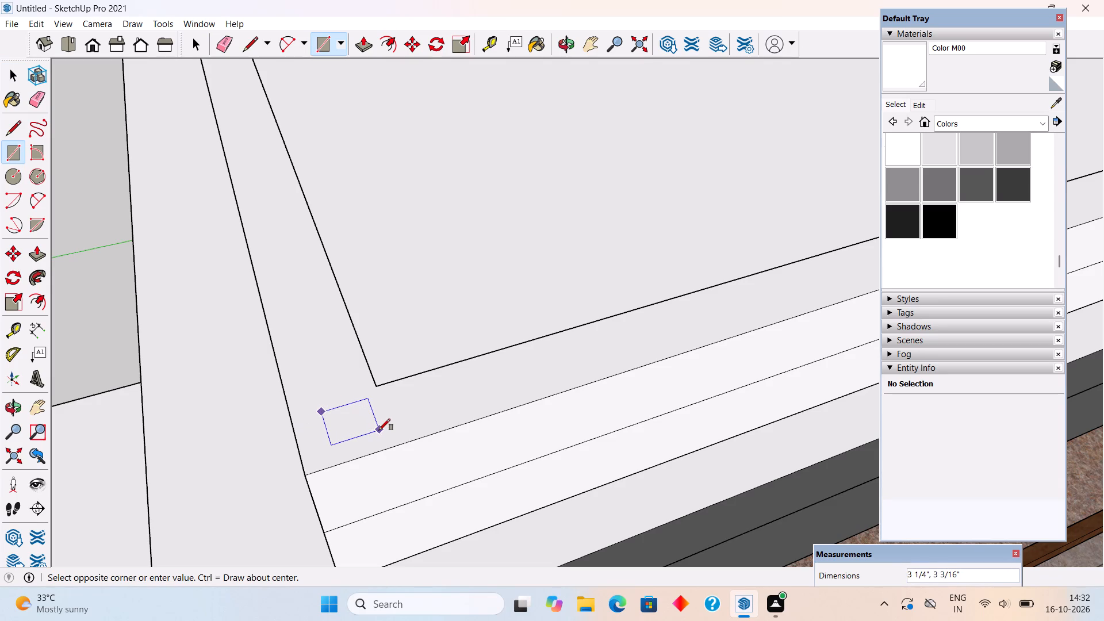
key("3")
type("\",3\"")
key("Return")
key("space")
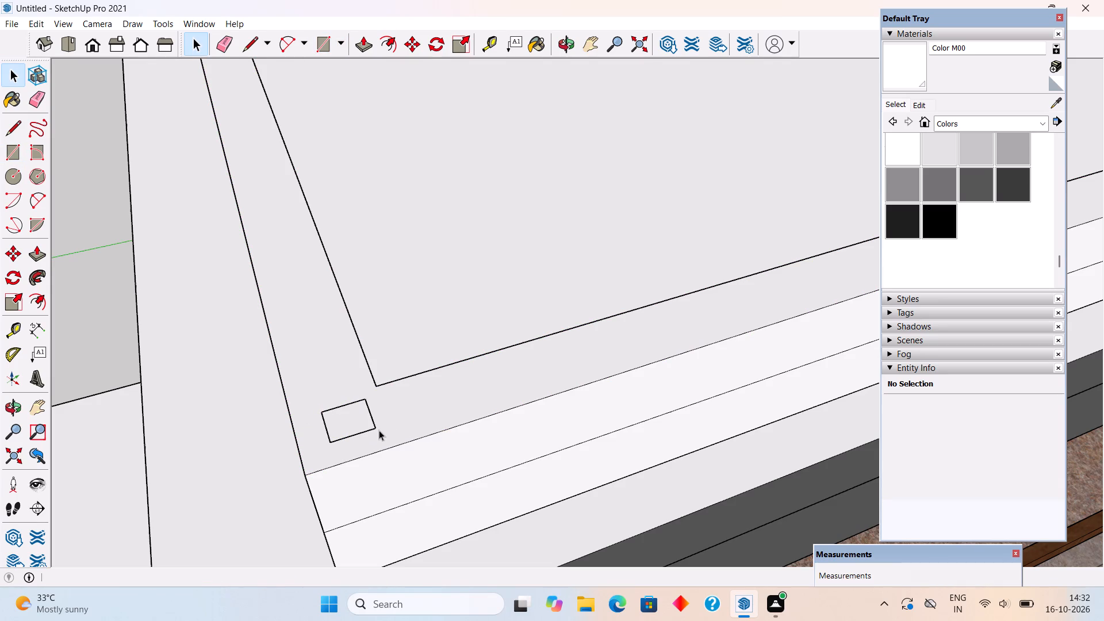
Push/Pull the small square on the parapet's corner up 2' to form a post.
type("p")
left_click(358, 424)
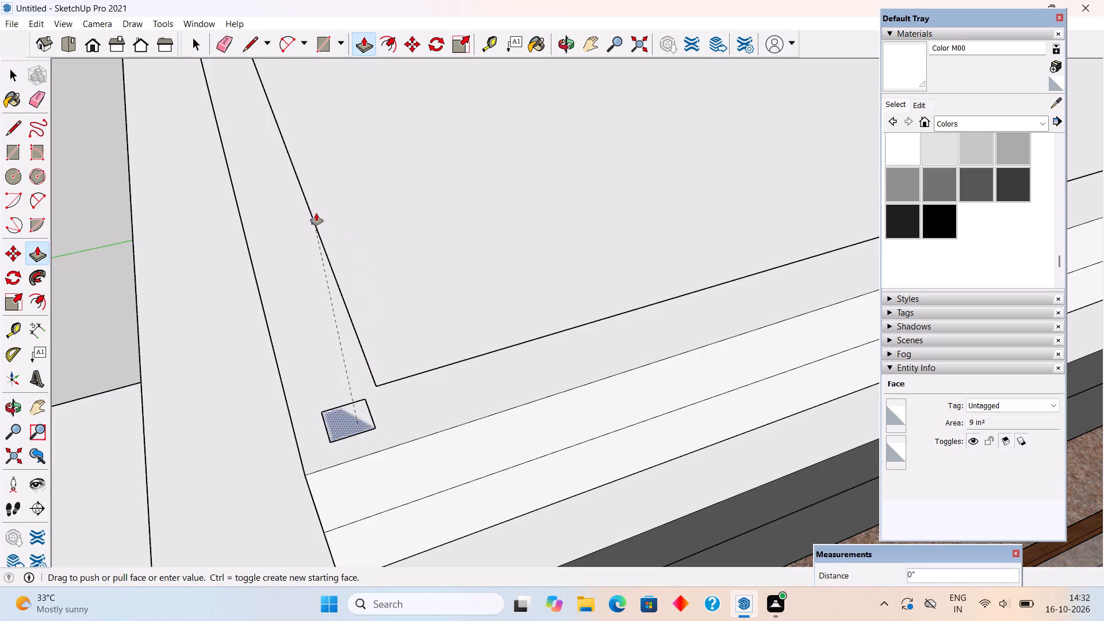
scroll(334, 241, "down", 9)
middle_click_drag(346, 297, 477, 231)
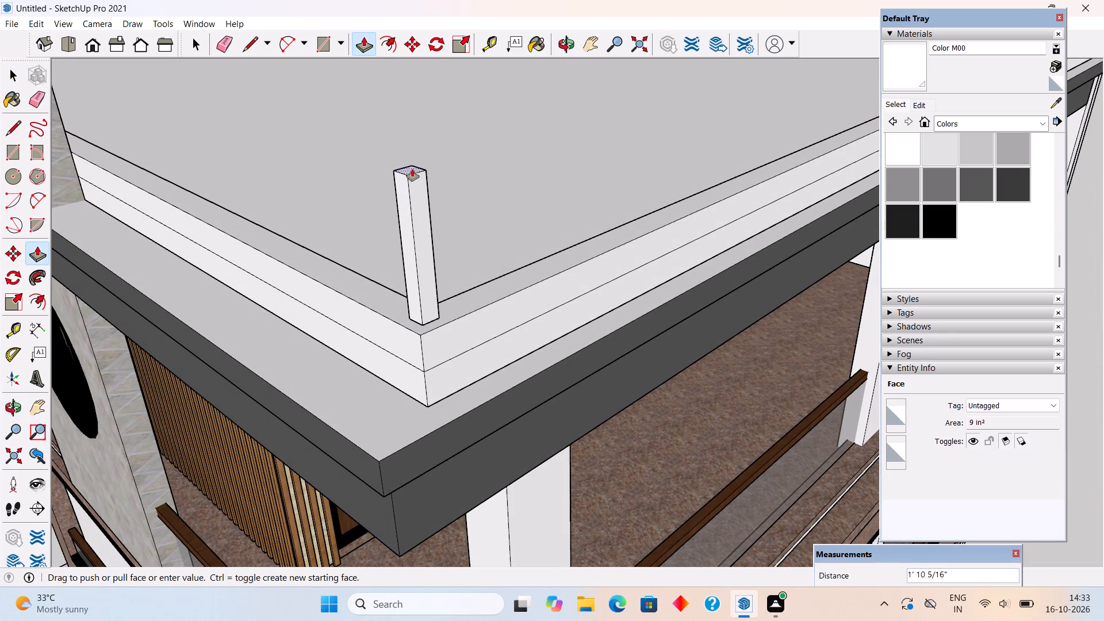
type("2'")
key("Return")
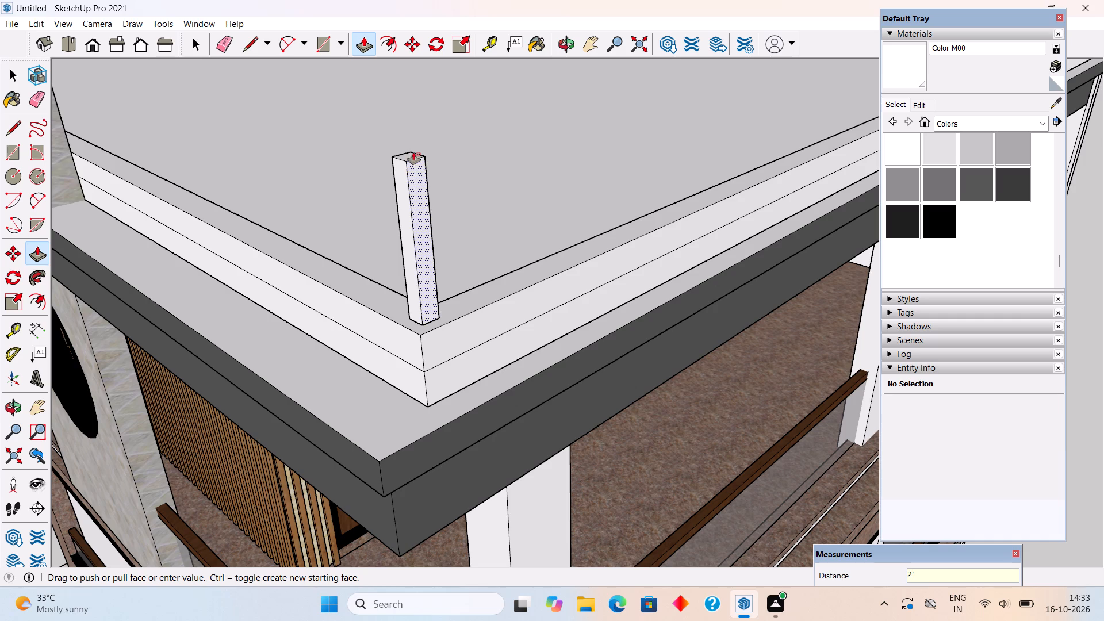
Push two adjacent side faces of the corner post inward by 1.5" each to slim it.
left_click(416, 190)
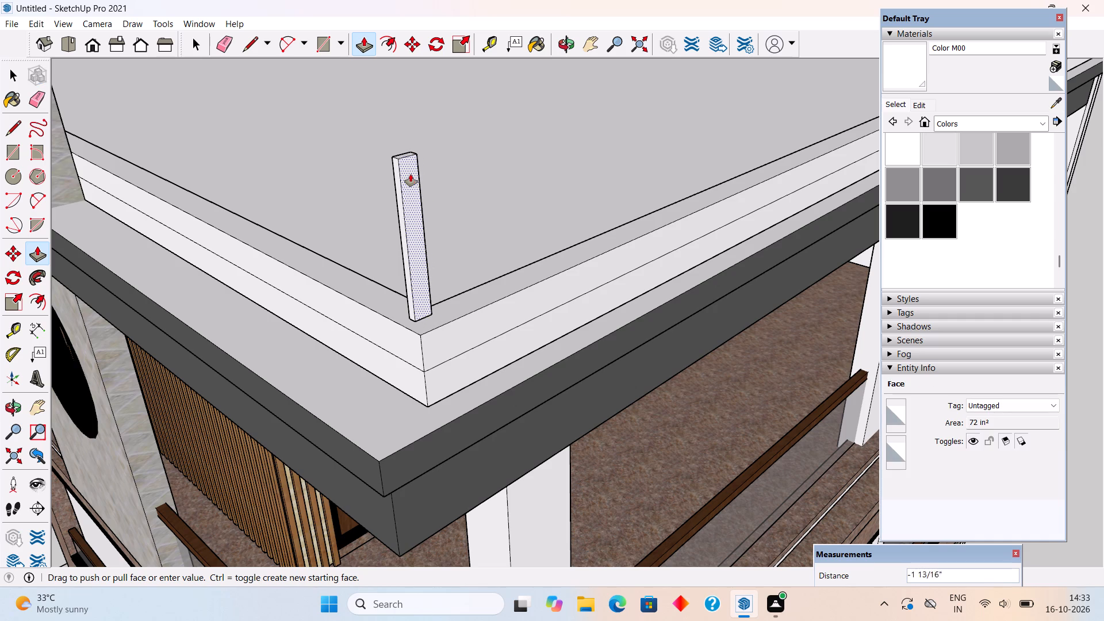
type("1.5\"")
key("Return")
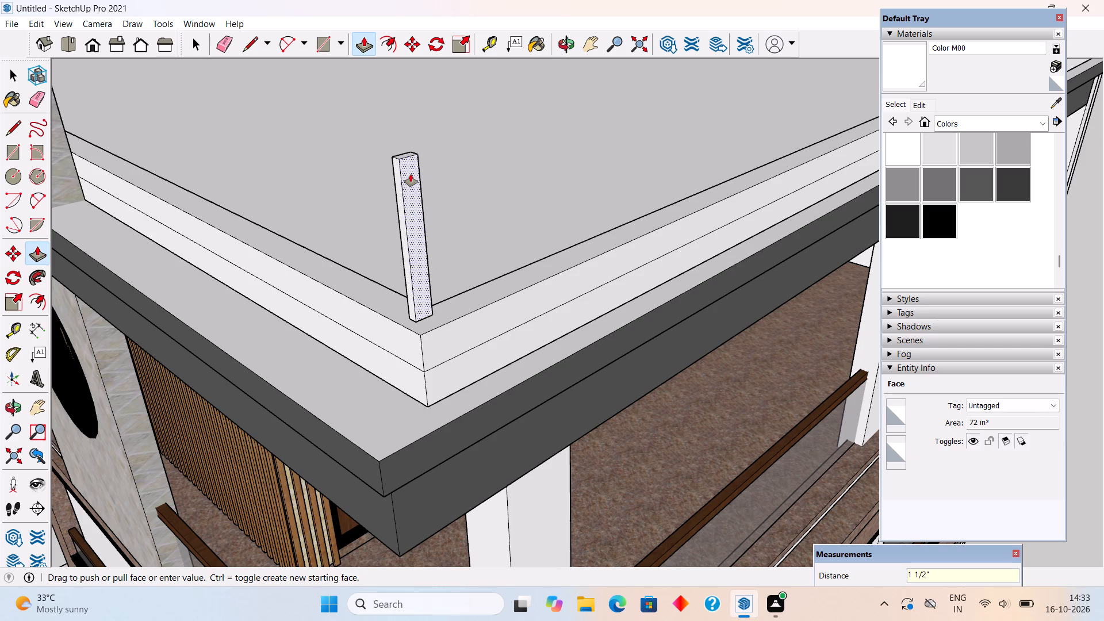
middle_click_drag(457, 241, 243, 310)
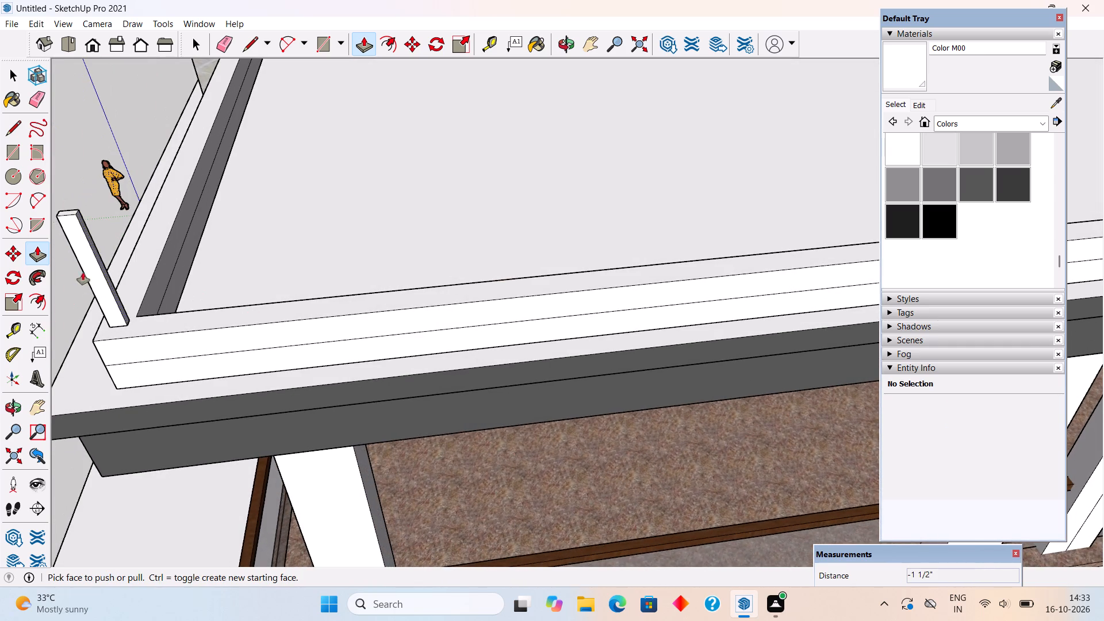
scroll(89, 278, "up", 3)
left_click(134, 322)
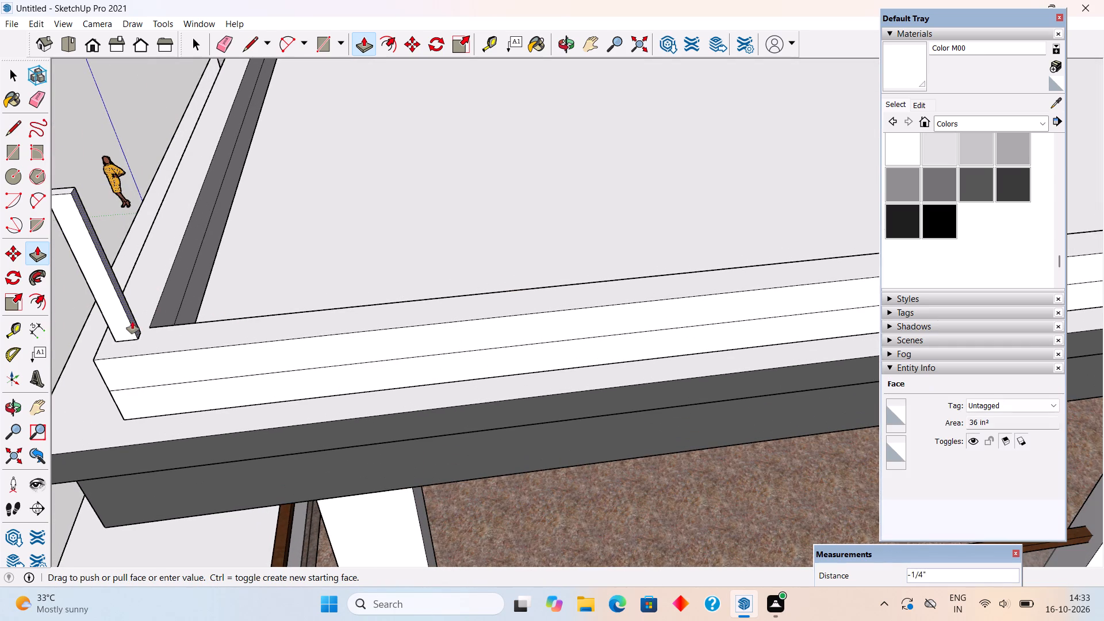
type("1.5")
key("apostrophe")
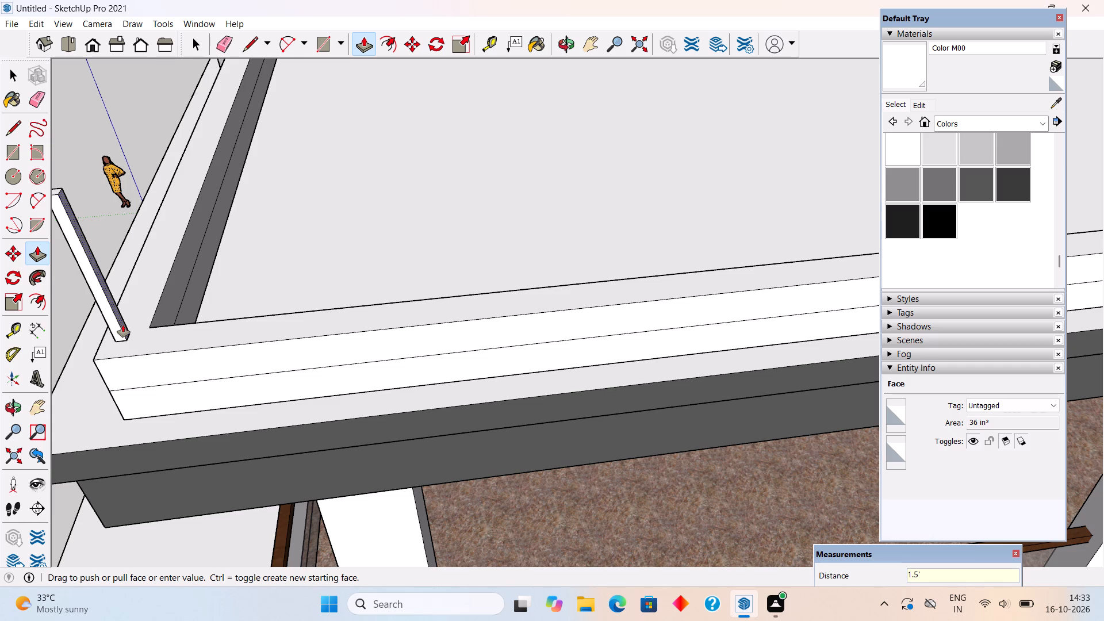
key("BackSpace")
key("shift+quotedbl")
key("Return")
key("space")
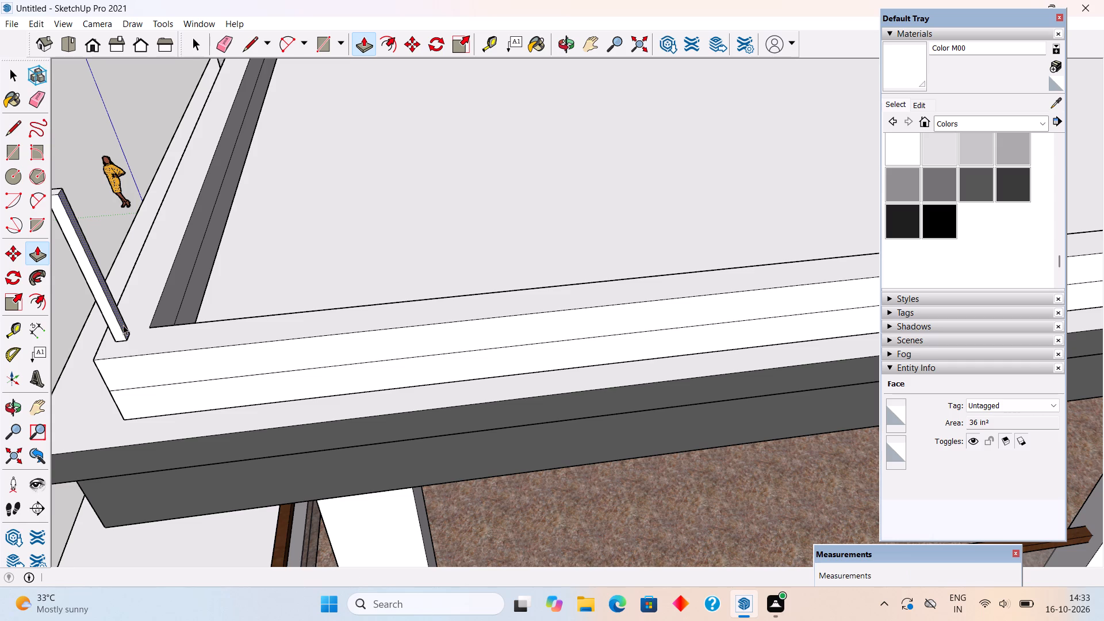
Select all connected geometry of the slim corner post and make it a group.
scroll(164, 312, "down", 20)
scroll(164, 312, "down", 15)
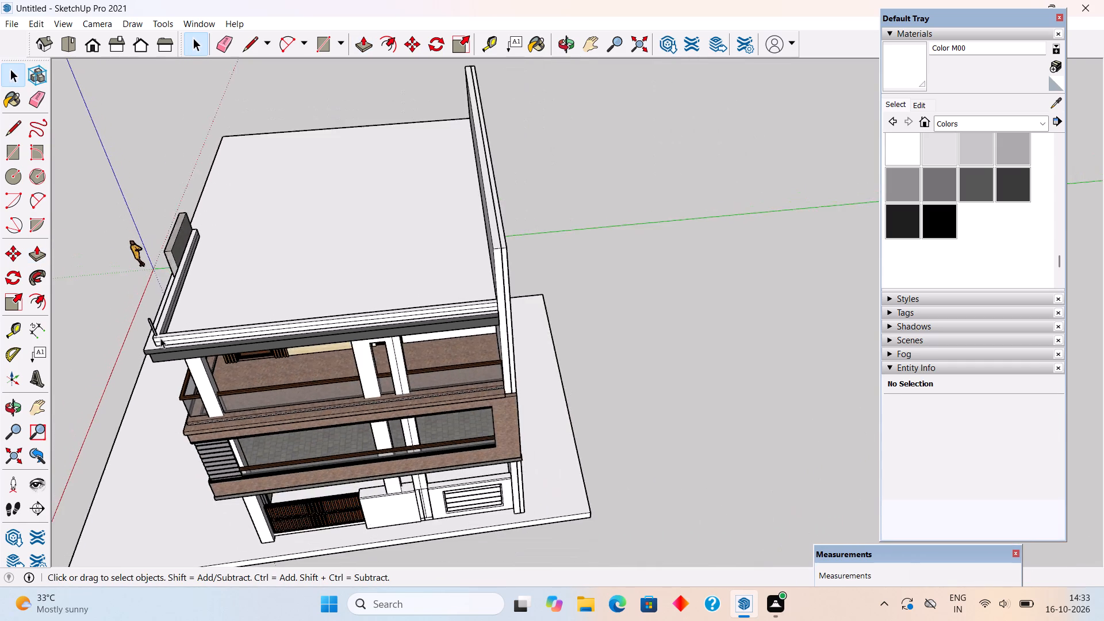
middle_click_drag(212, 319, 591, 137)
scroll(672, 212, "up", 4)
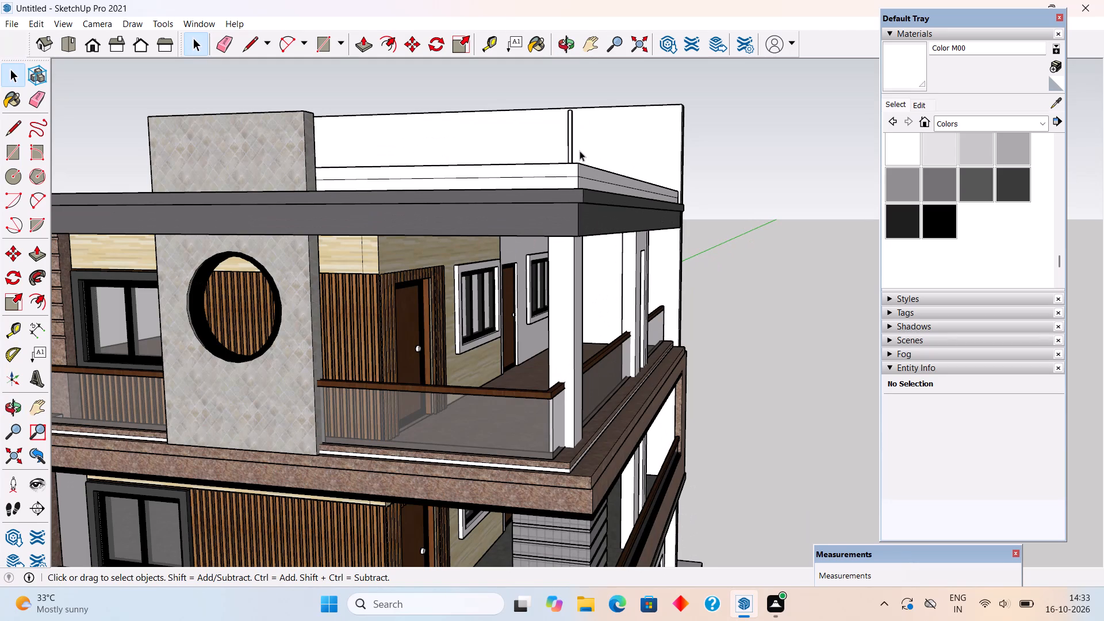
scroll(579, 150, "up", 2)
middle_click_drag(575, 126, 569, 218)
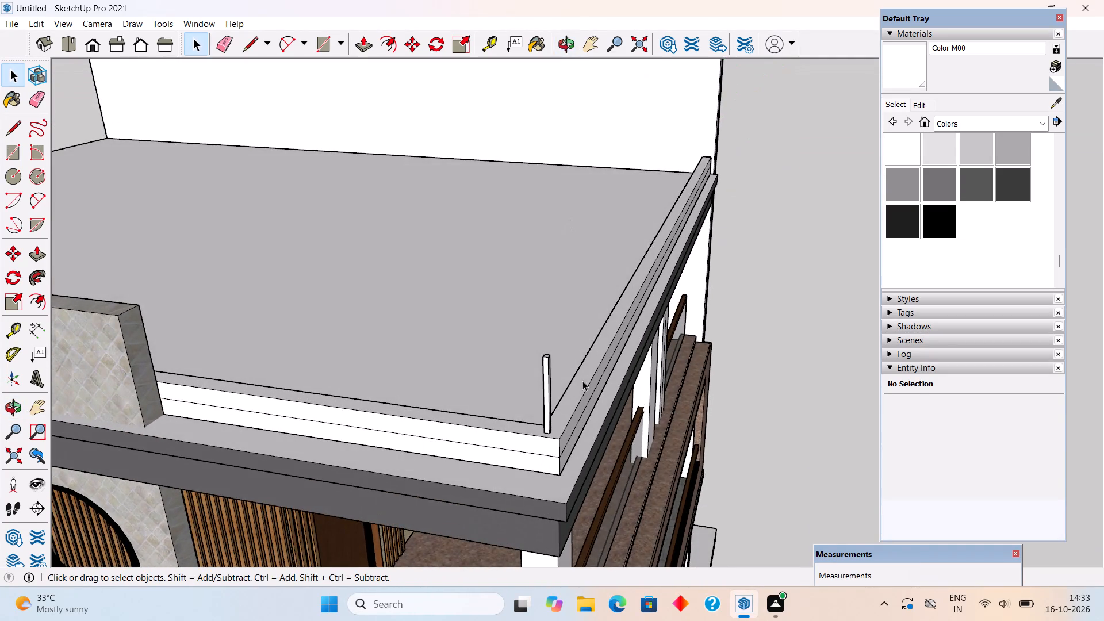
scroll(560, 421, "up", 4)
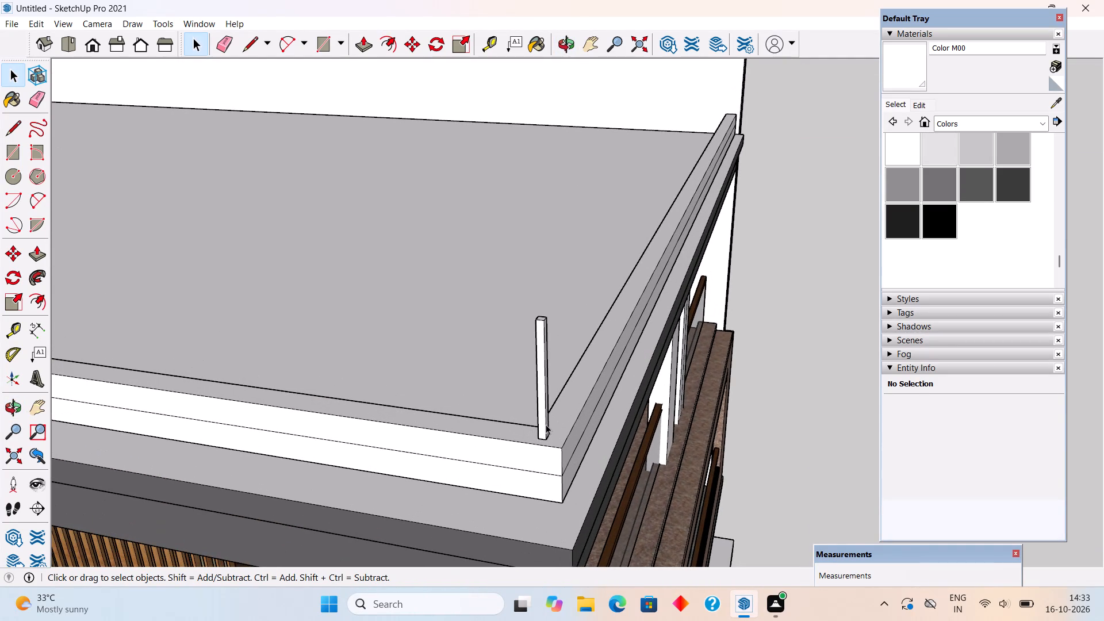
triple_click(546, 424)
right_click(546, 424)
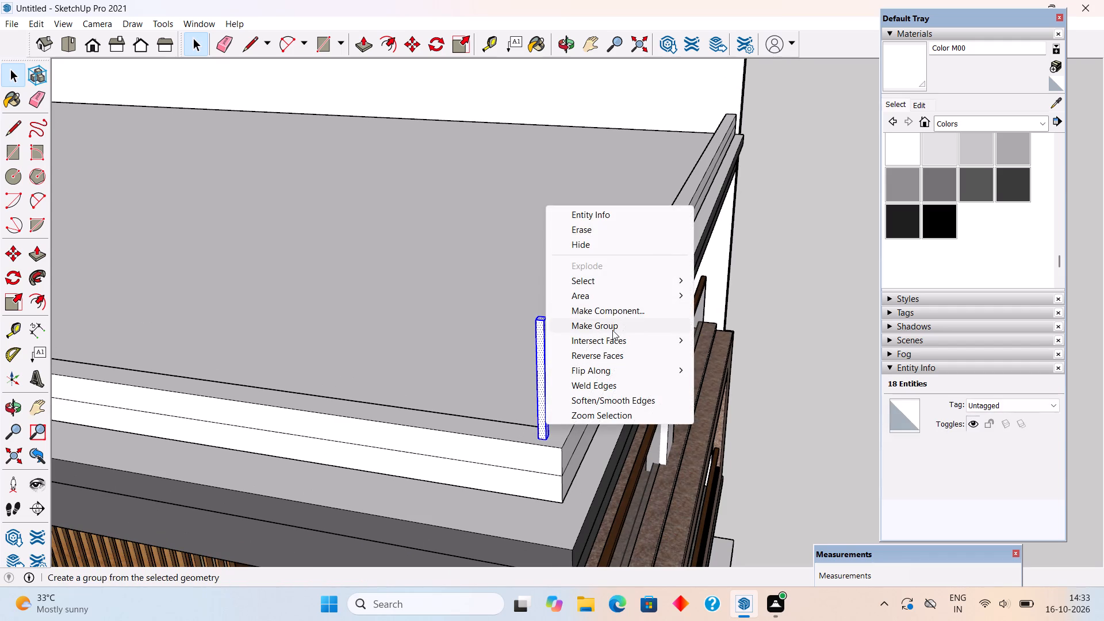
left_click(612, 330)
Copy the post 9" along the red axis toward the stone feature wall and array it x12 along the parapet.
scroll(557, 307, "up", 7)
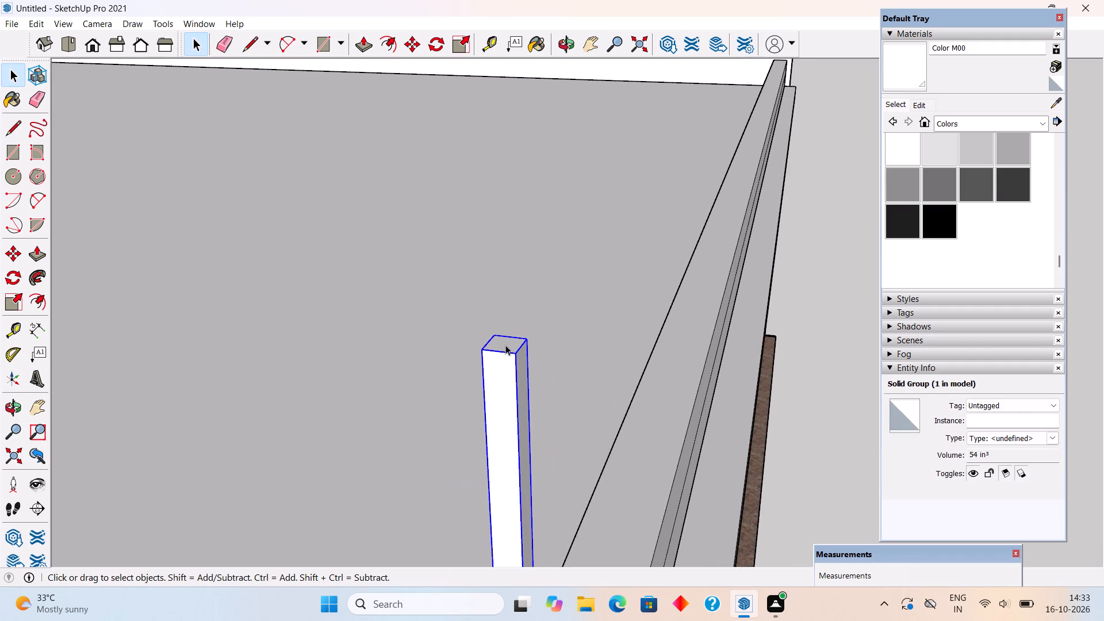
scroll(505, 345, "down", 10)
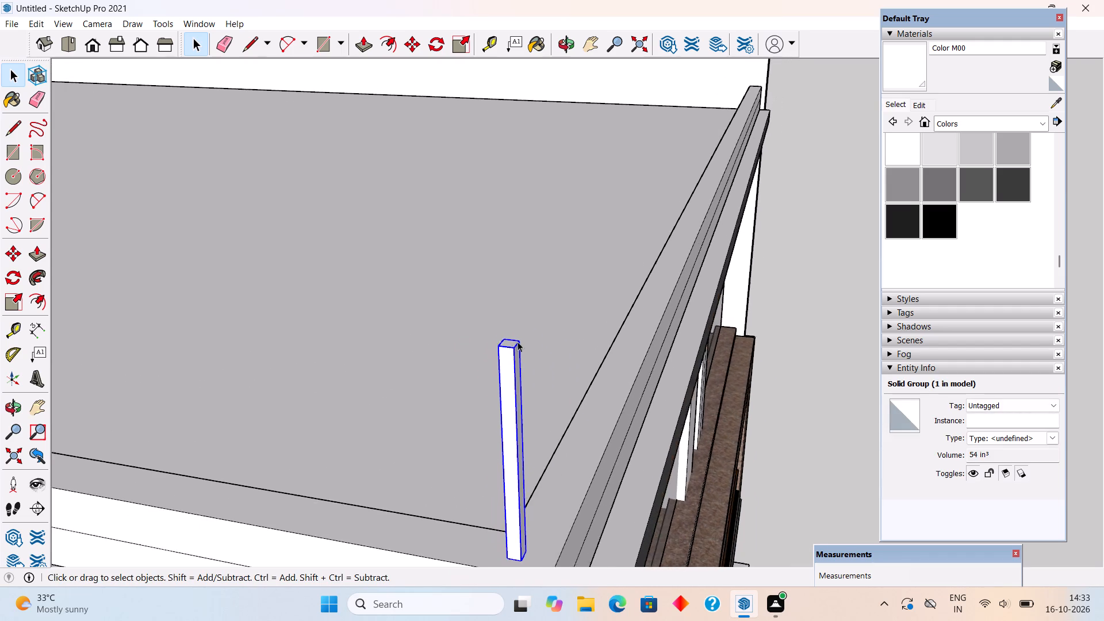
scroll(526, 461, "down", 14)
middle_click_drag(525, 442, 570, 437)
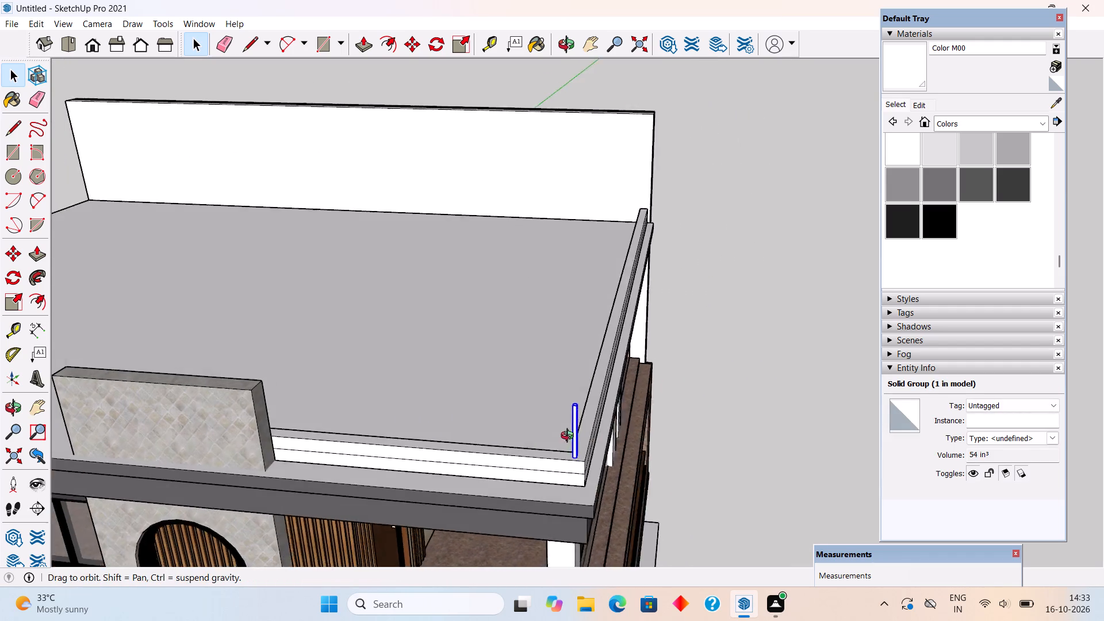
middle_click_drag(570, 437, 644, 411)
scroll(668, 409, "up", 5)
key("m")
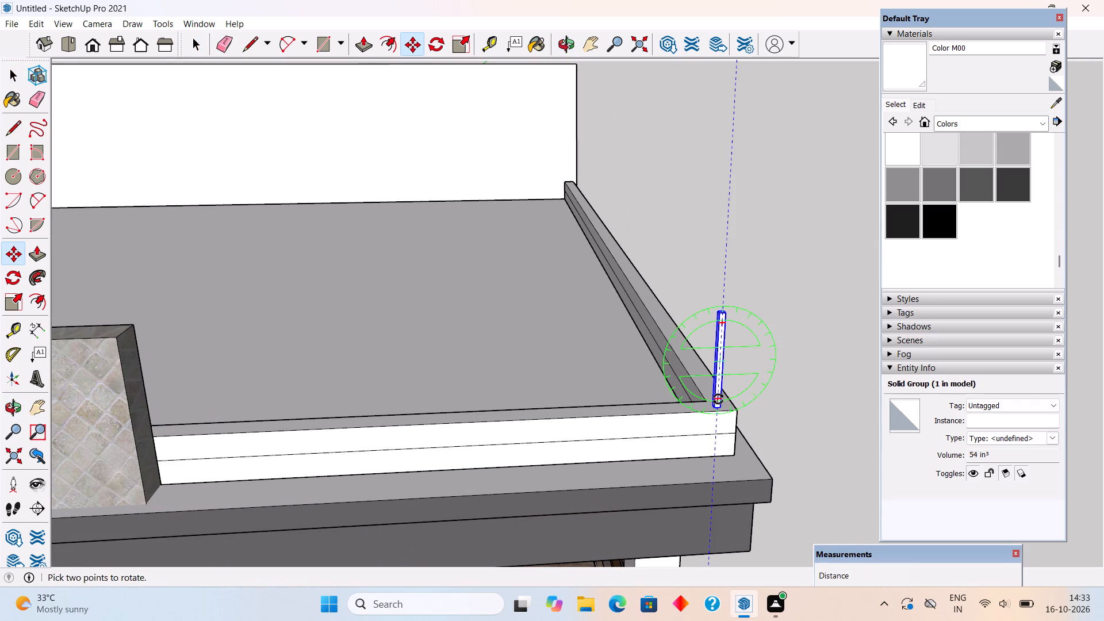
left_click(718, 375)
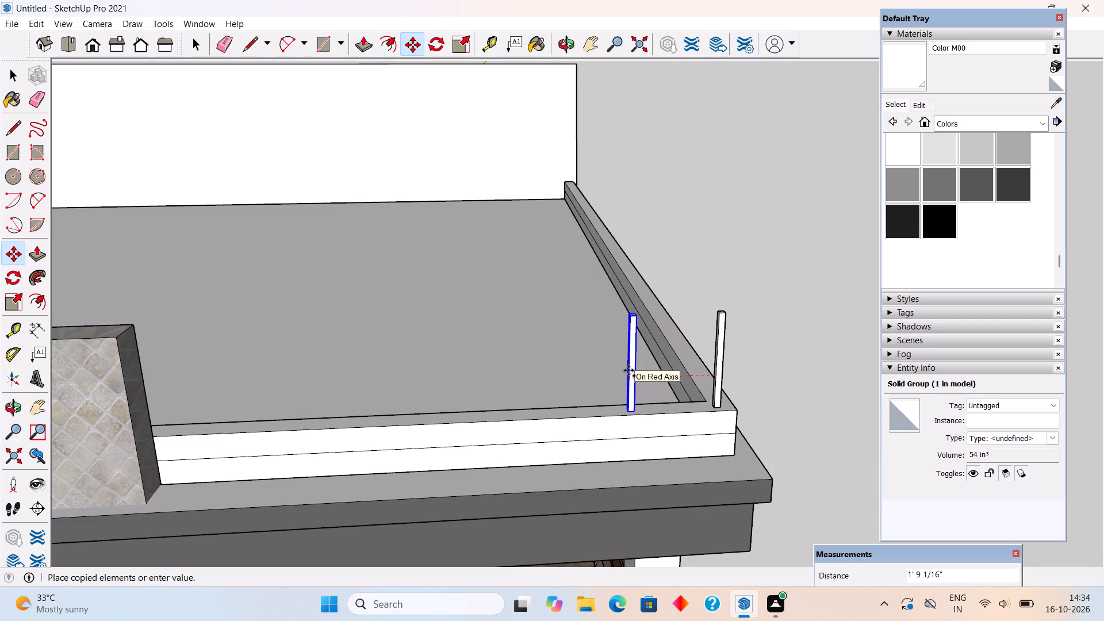
type("9\"")
key("Return")
type("x2")
key("BackSpace")
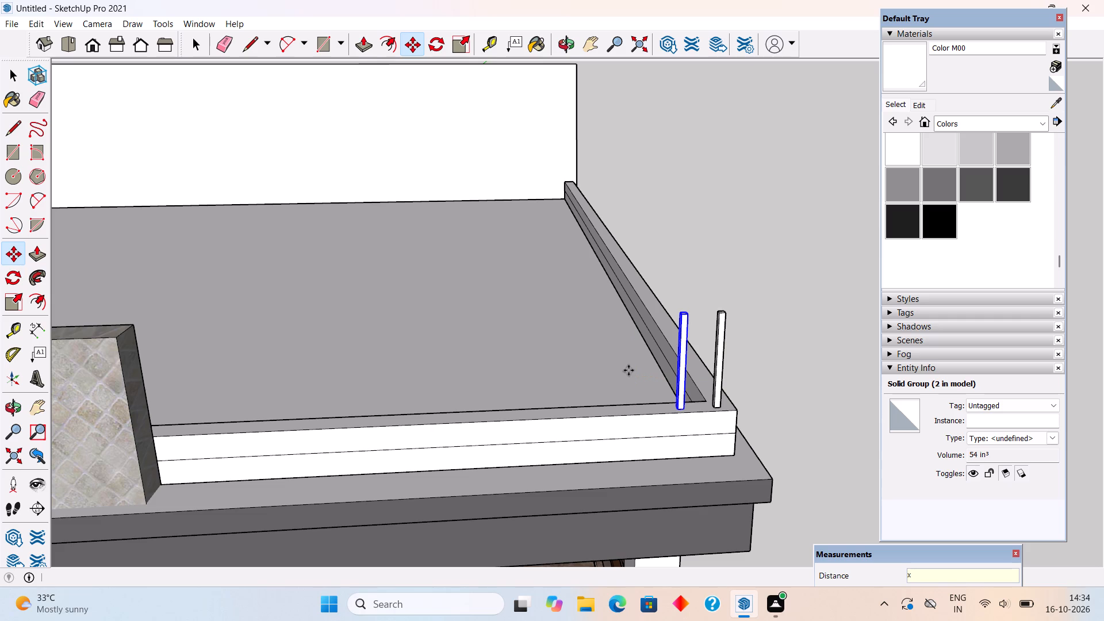
type("12")
key("Return")
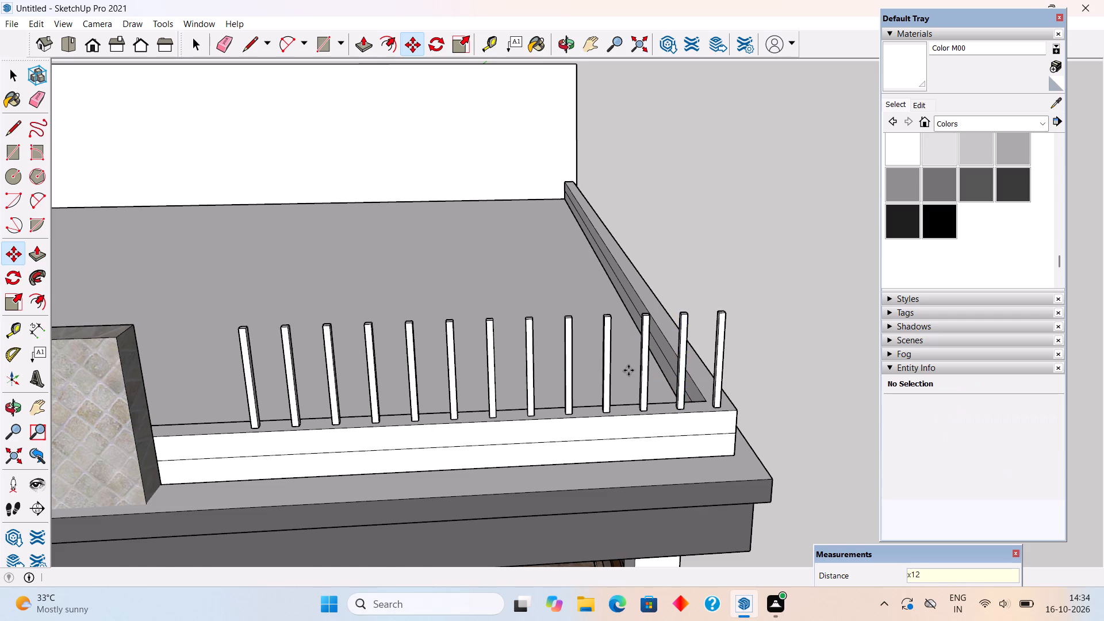
Examine the whole building's front and corner with the new row of roof posts.
scroll(628, 370, "down", 5)
scroll(546, 306, "down", 13)
scroll(572, 442, "down", 4)
middle_click_drag(616, 486, 602, 427)
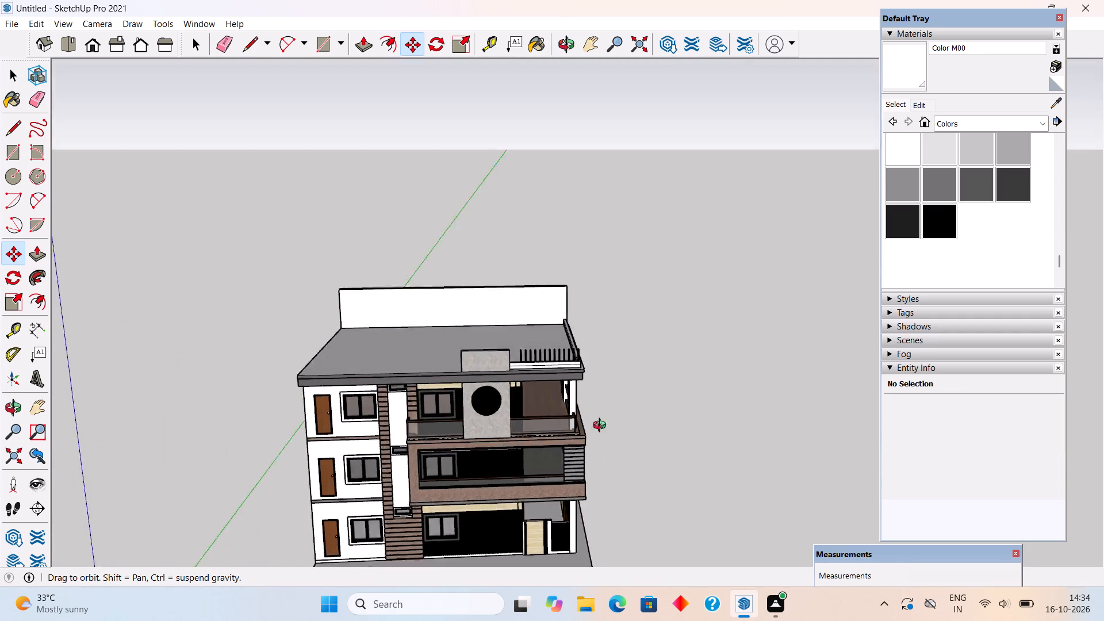
middle_click_drag(602, 427, 569, 312)
scroll(569, 312, "down", 5)
scroll(590, 410, "up", 4)
scroll(594, 462, "up", 4)
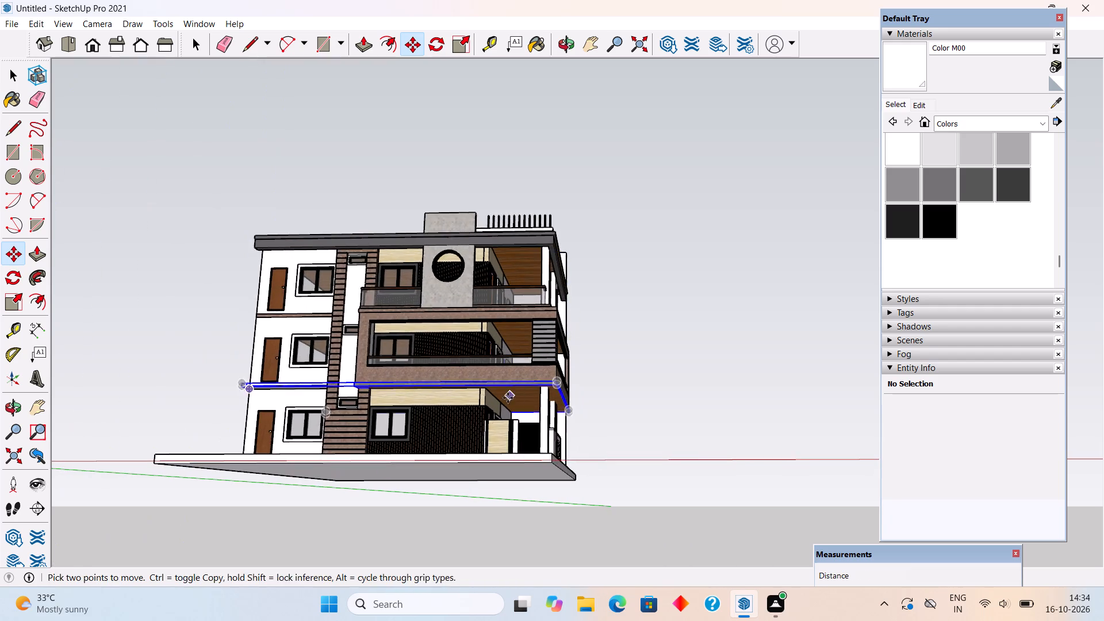
middle_click_drag(508, 410, 515, 480)
scroll(672, 514, "up", 4)
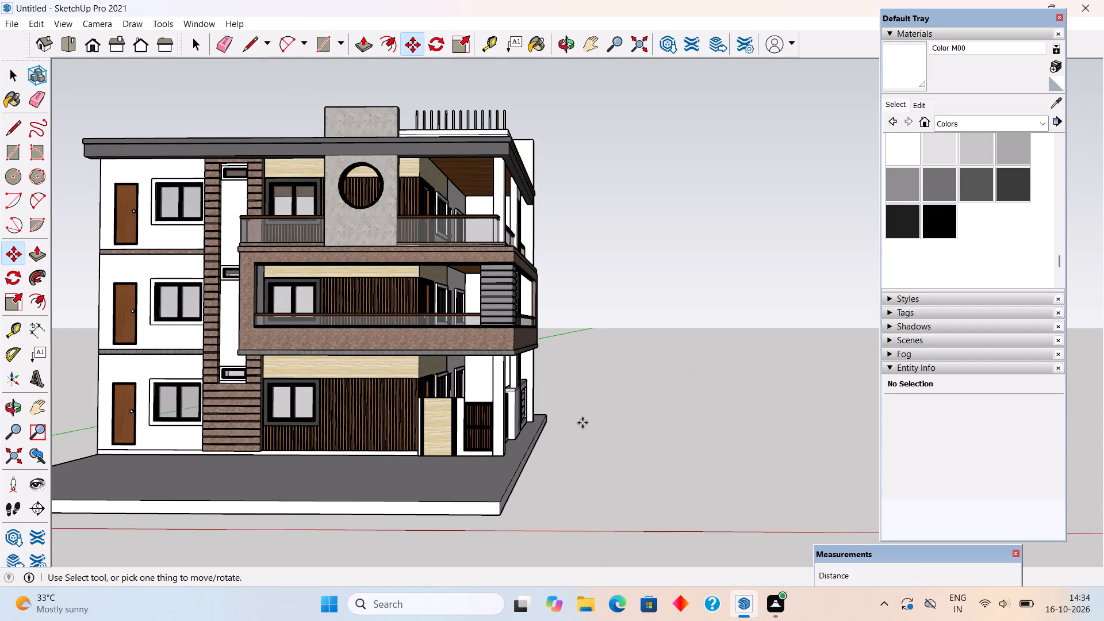
middle_click_drag(586, 431, 670, 505)
scroll(473, 206, "up", 5)
scroll(473, 206, "down", 4)
key("space")
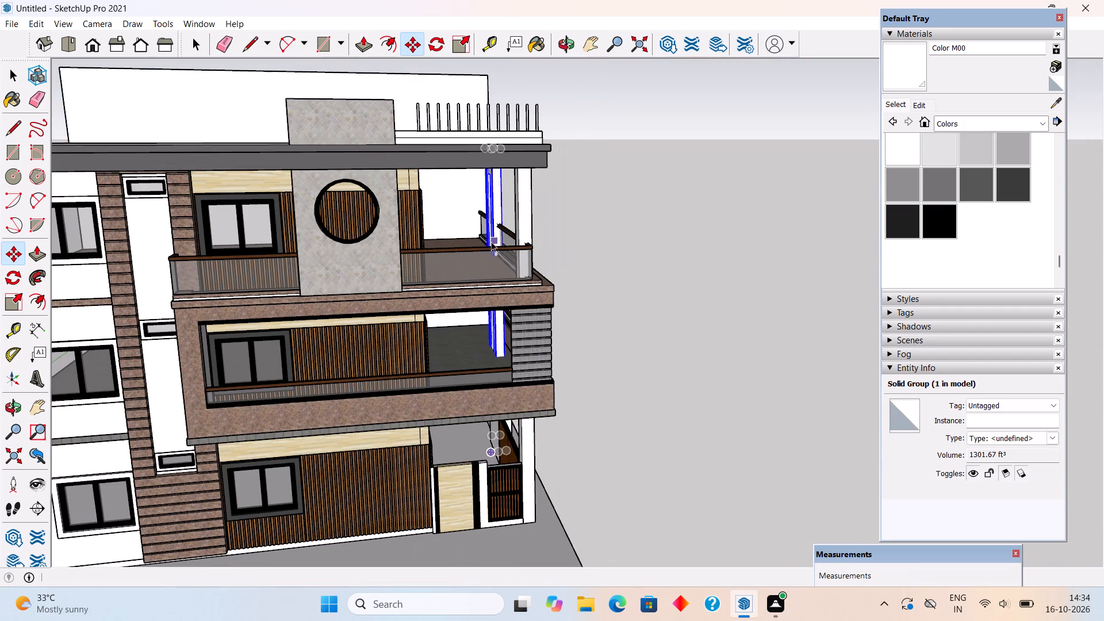
Copy the roof post nearest the stone feature wall 9" along the red axis toward that wall and array it x2.
scroll(452, 129, "up", 1)
scroll(440, 93, "down", 6)
scroll(437, 75, "up", 14)
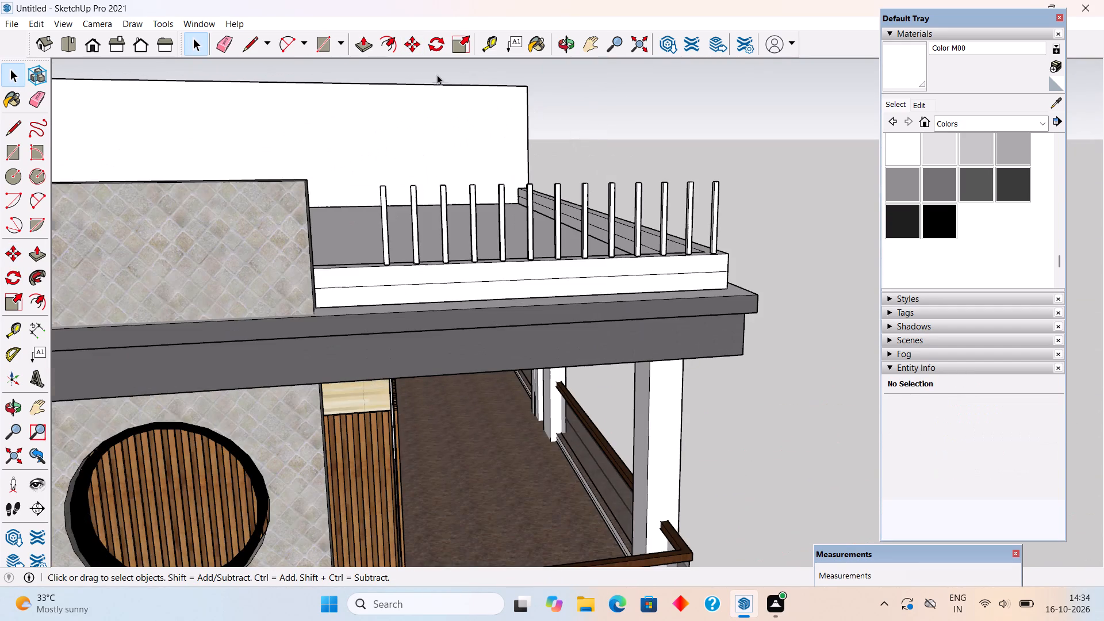
left_click(384, 255)
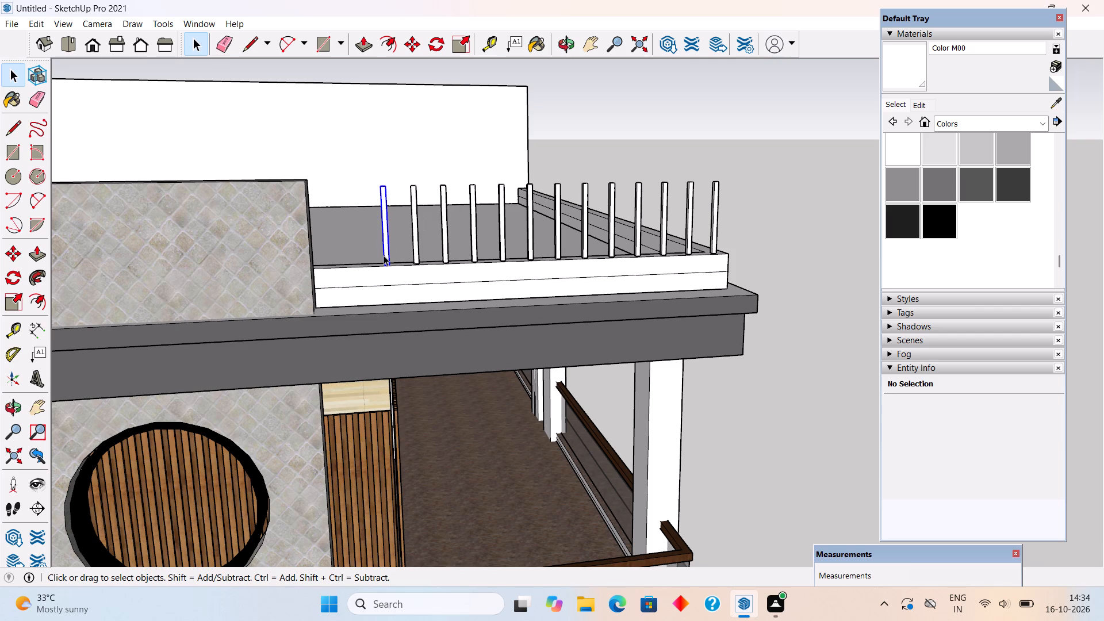
key("m")
left_click(384, 255)
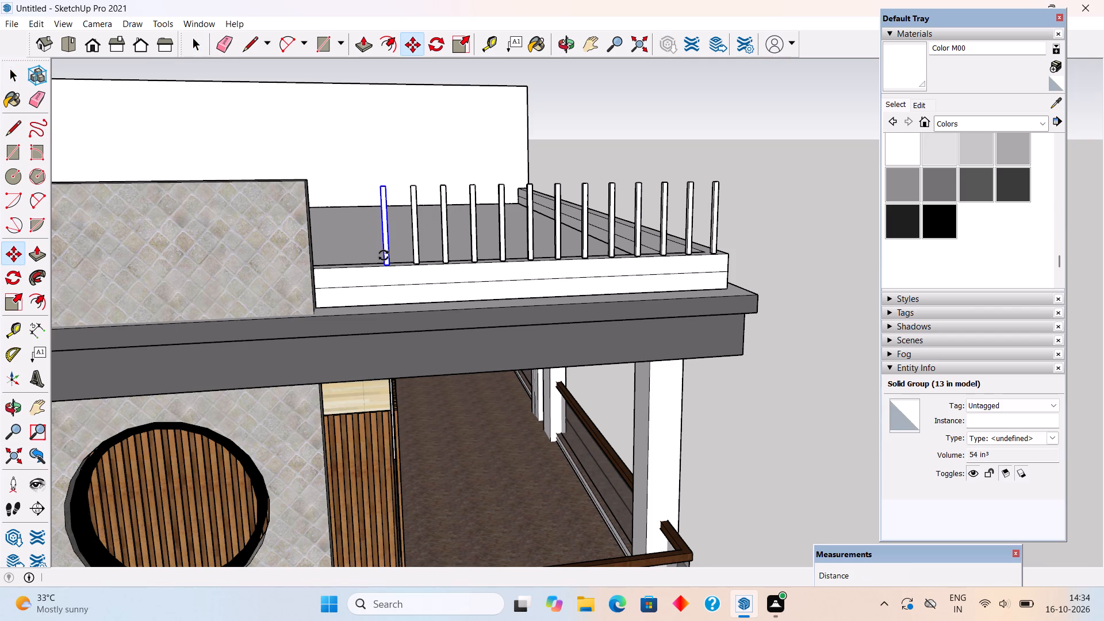
key("space")
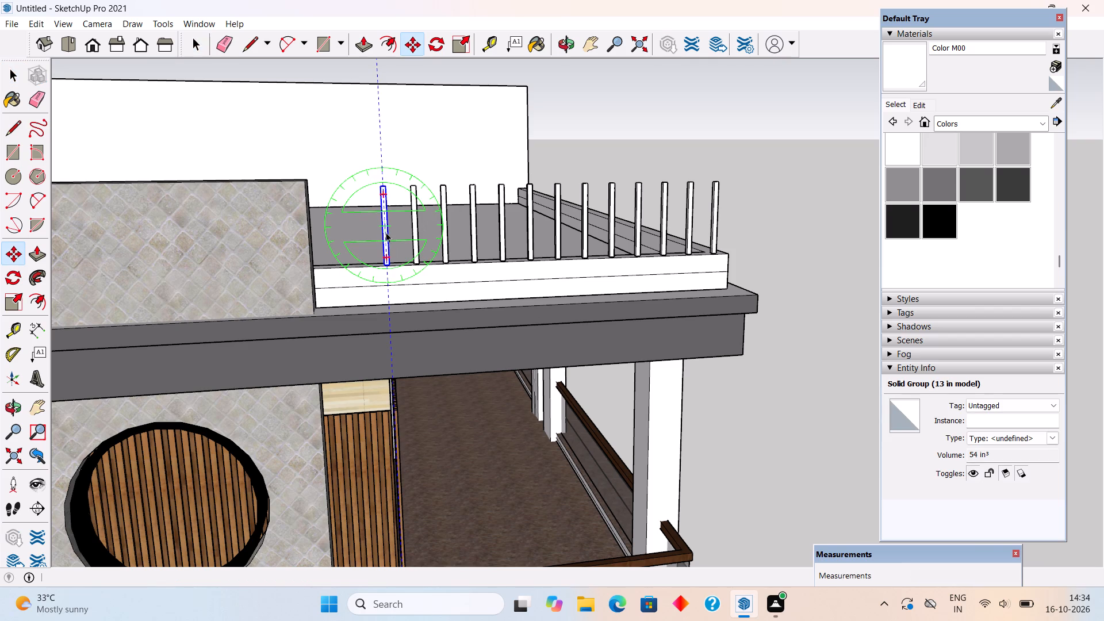
key("m")
left_click(386, 232)
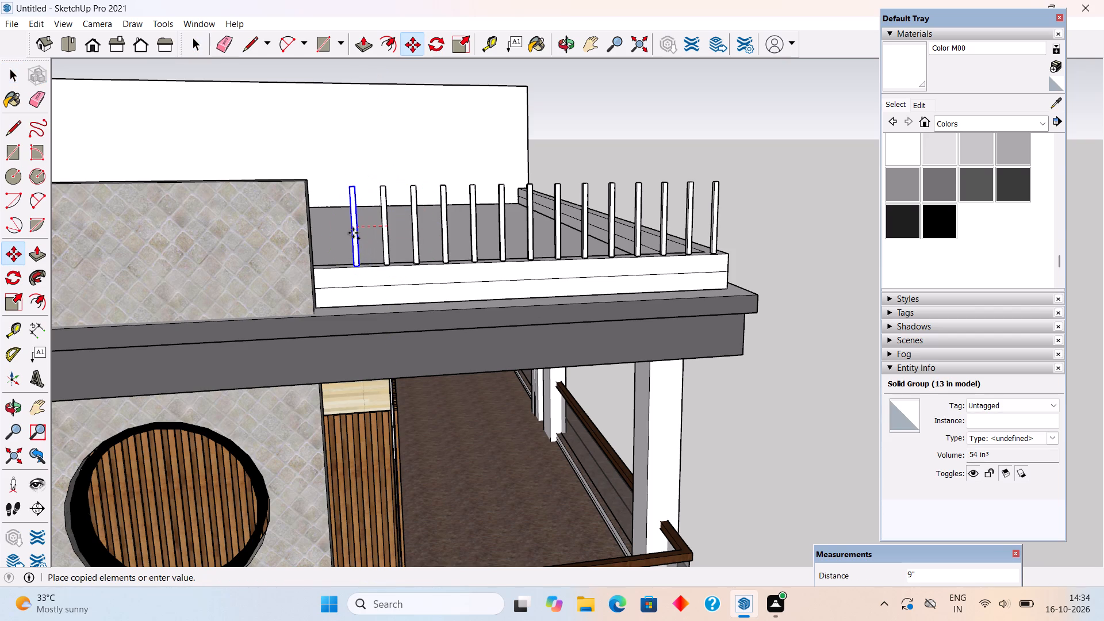
type("9\"")
key("Return")
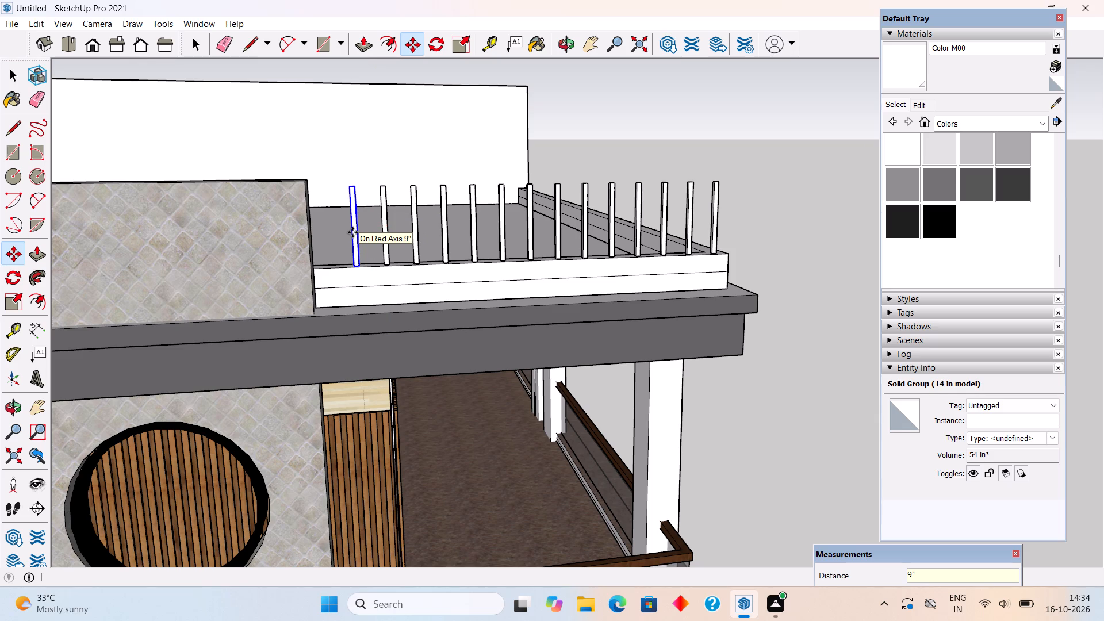
type("x2")
key("Return")
key("space")
Copy the corner roof post 9" along the green axis over the side parapet and array it x30 toward the tall wall.
scroll(352, 232, "down", 3)
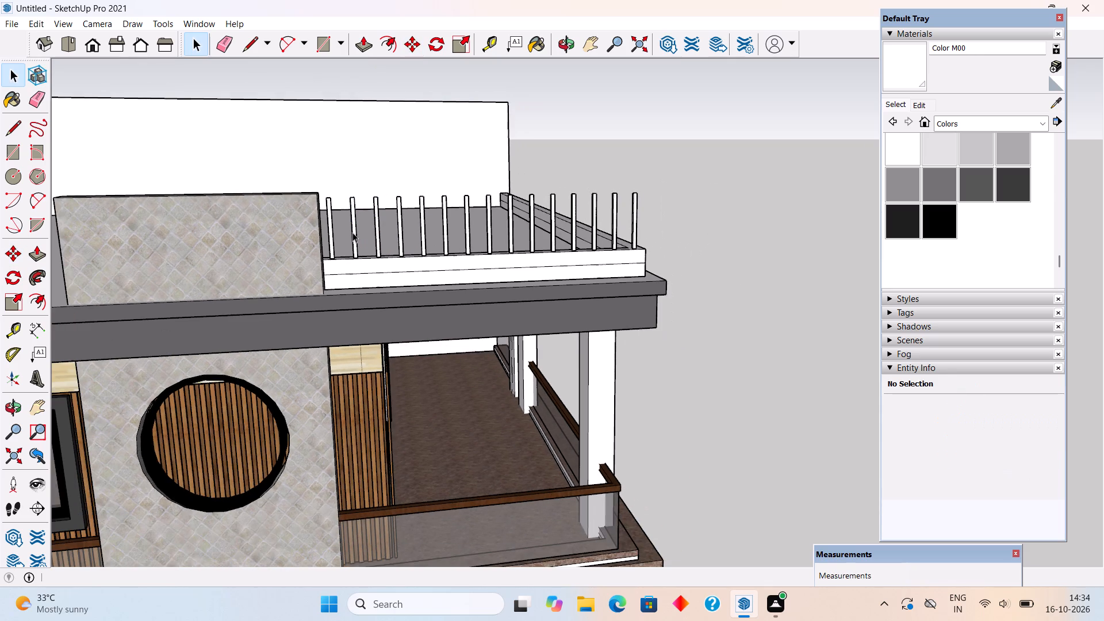
scroll(473, 200, "down", 4)
middle_click_drag(544, 243, 253, 289)
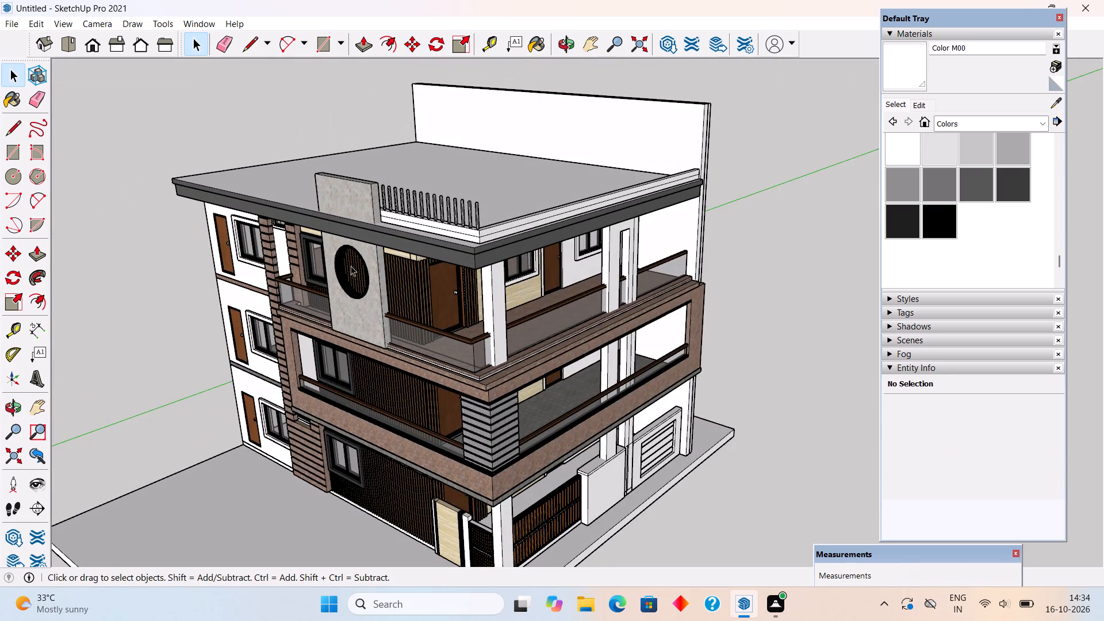
scroll(642, 135, "up", 4)
middle_click_drag(769, 189, 546, 233)
scroll(168, 250, "up", 5)
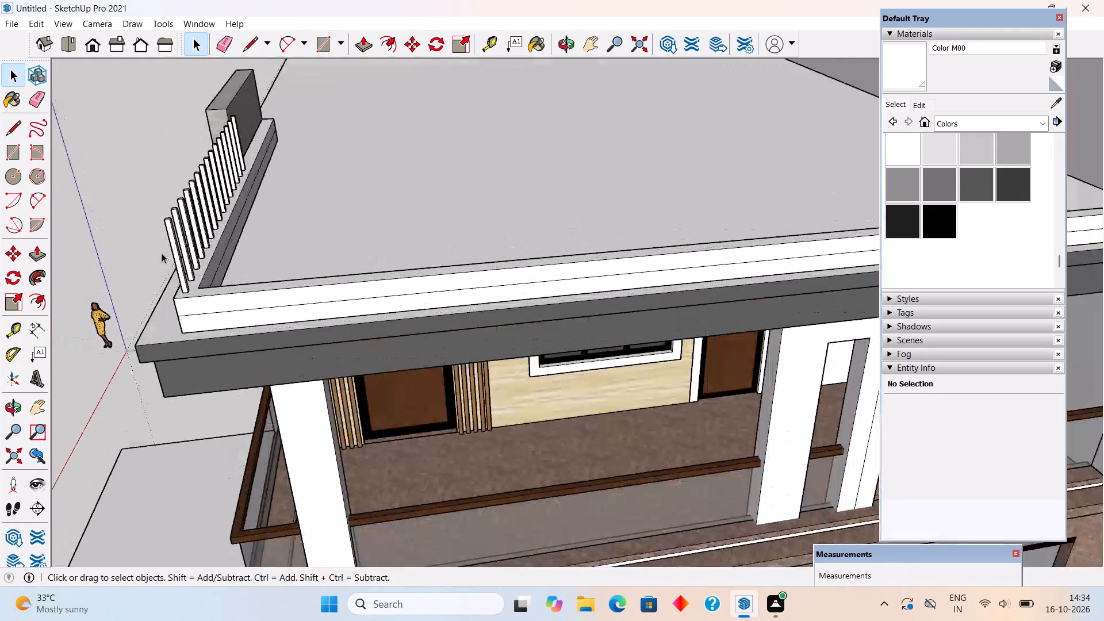
scroll(162, 253, "up", 10)
left_click(193, 297)
key("m")
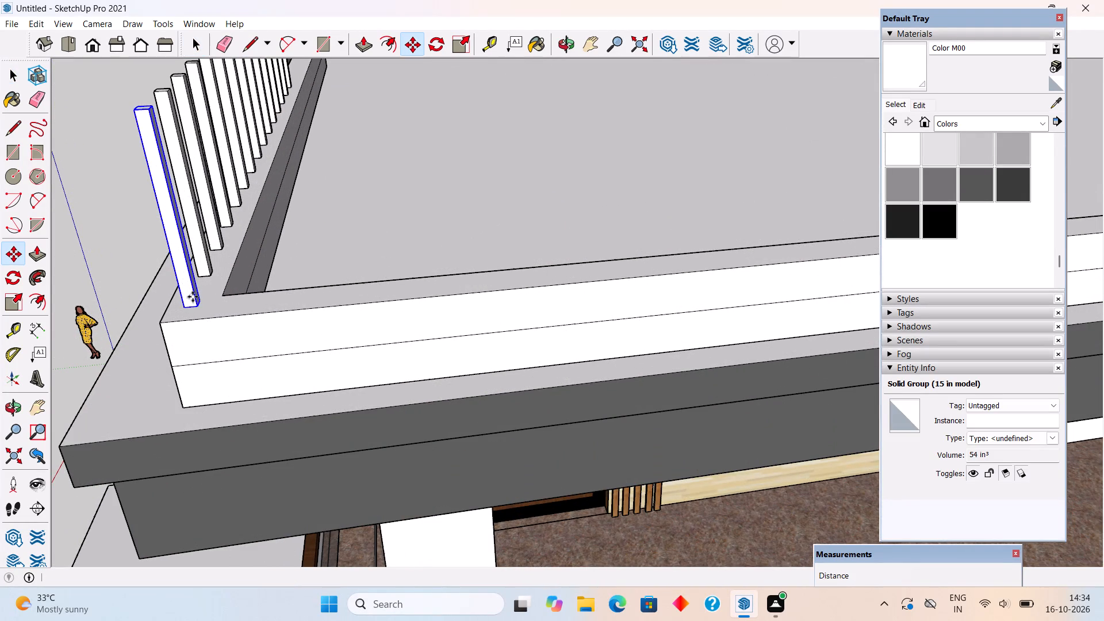
left_click(193, 297)
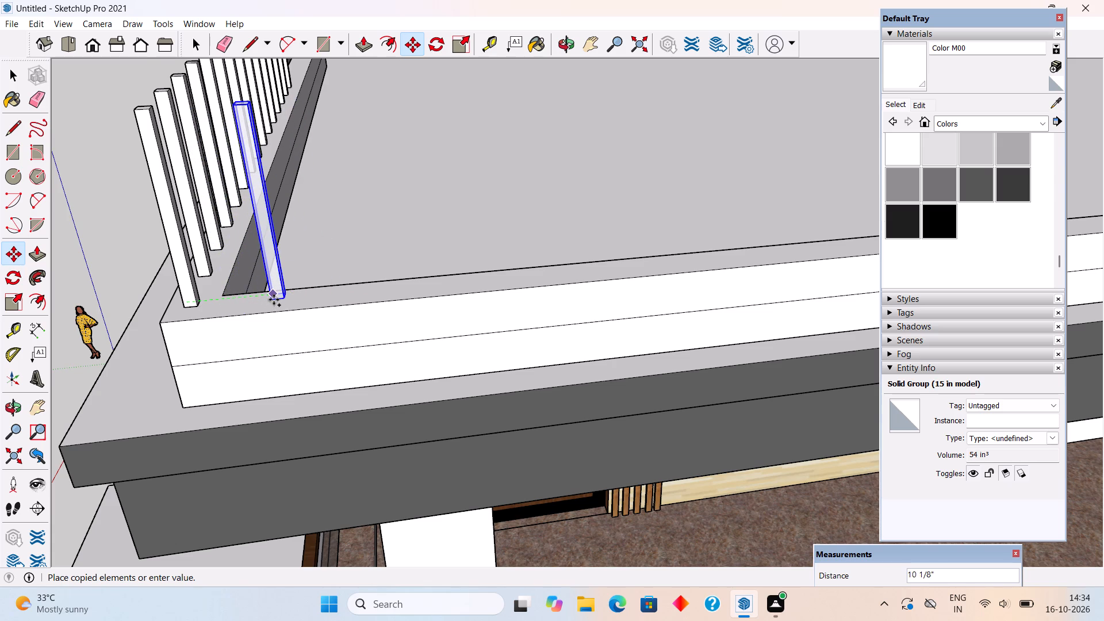
type("9\"")
key("Return")
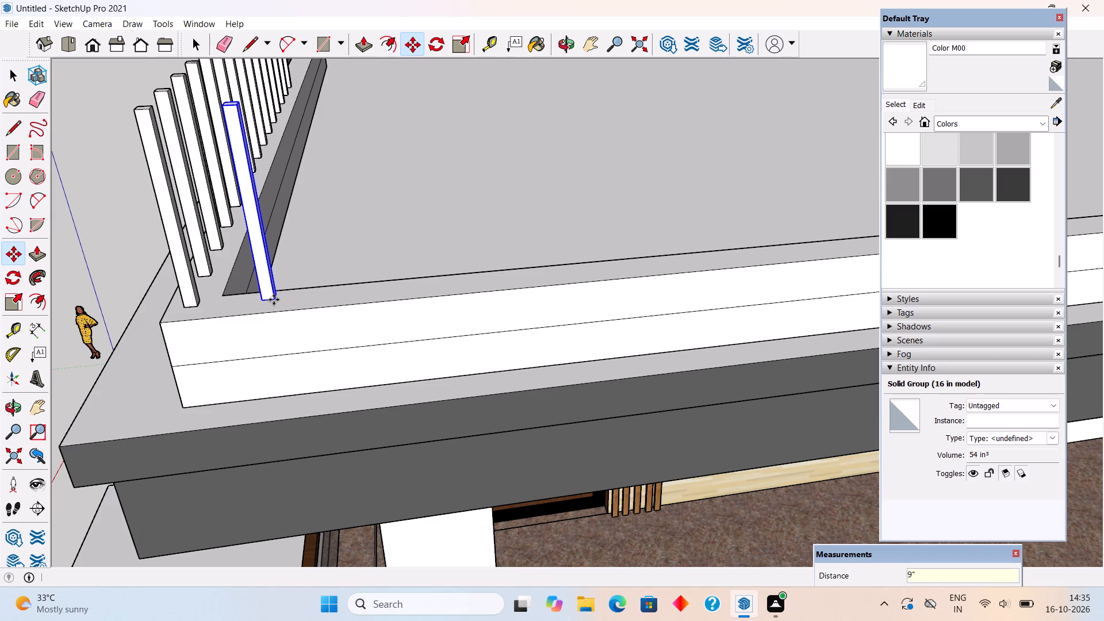
key("x")
type("30")
key("Return")
scroll(274, 300, "down", 2)
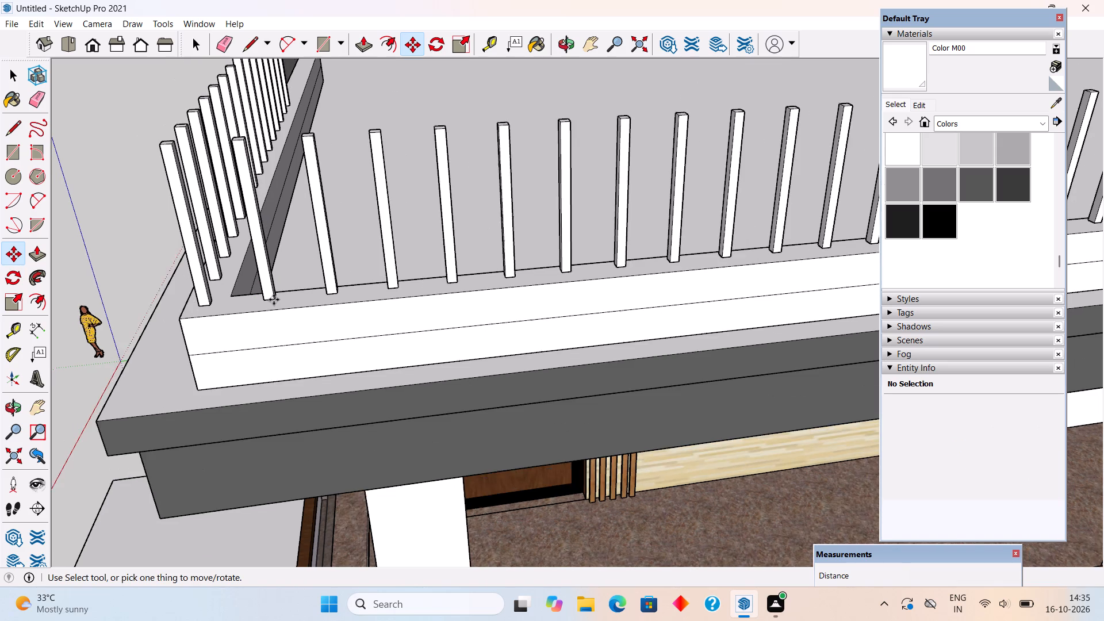
scroll(274, 300, "down", 20)
scroll(274, 300, "down", 2)
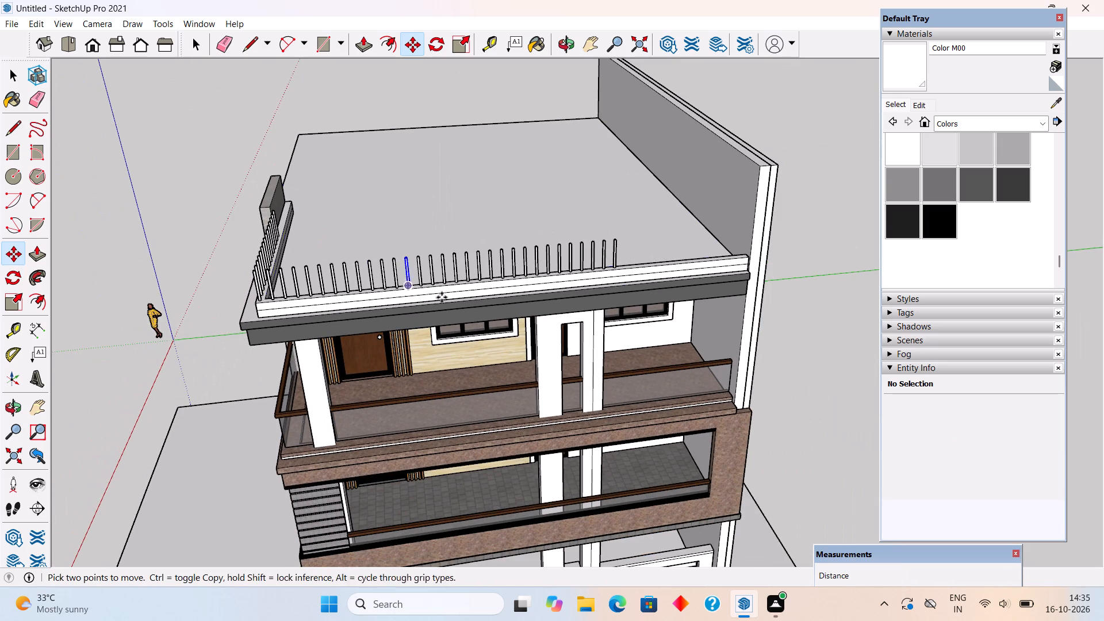
Copy the last post of the side row 9" along the green axis and array it x10 toward the tall wall.
scroll(825, 310, "up", 5)
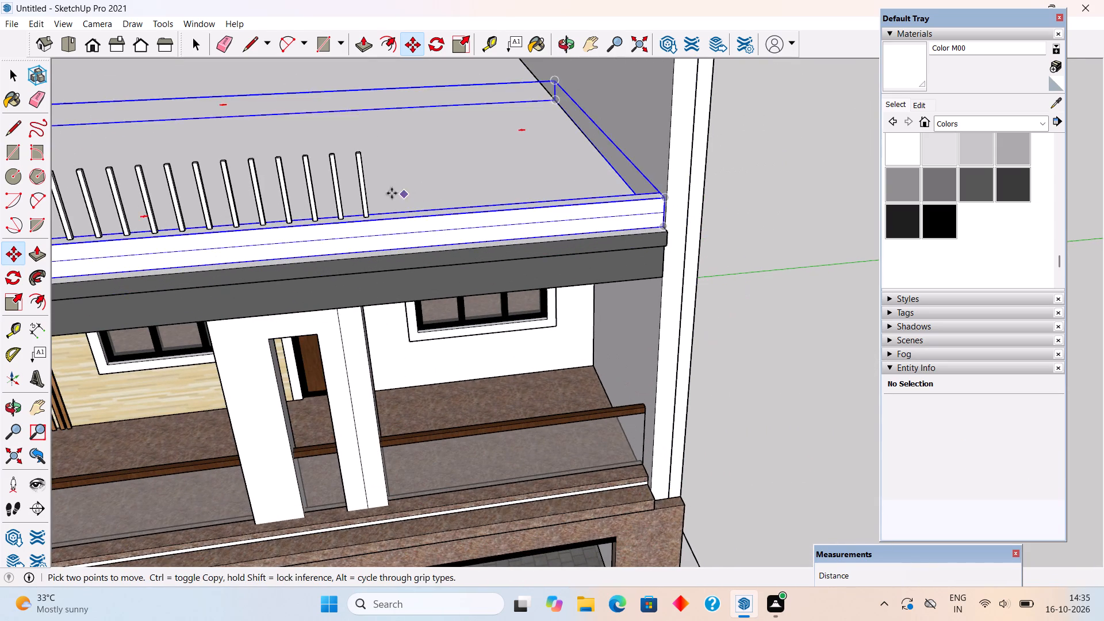
left_click(363, 192)
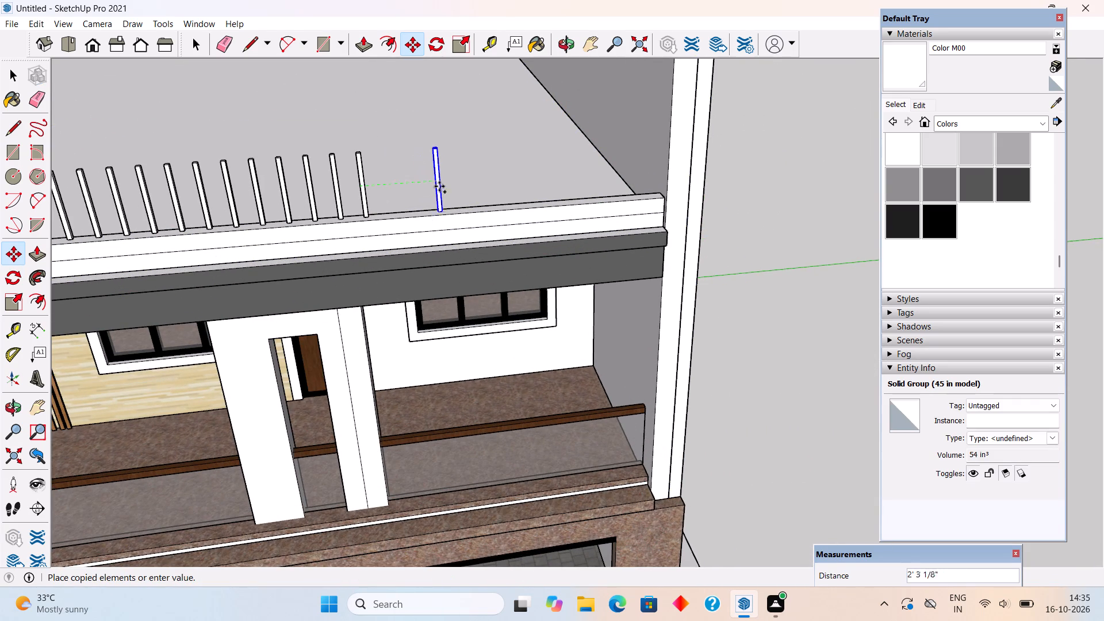
type("9\"")
key("Return")
key("x")
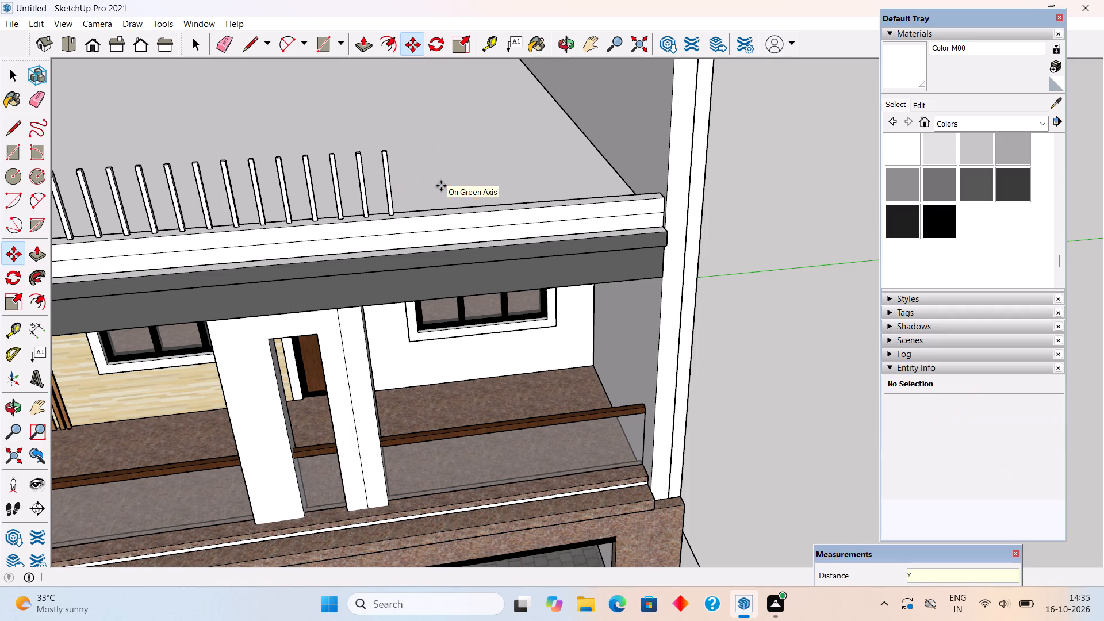
key("1")
key("0")
key("Return")
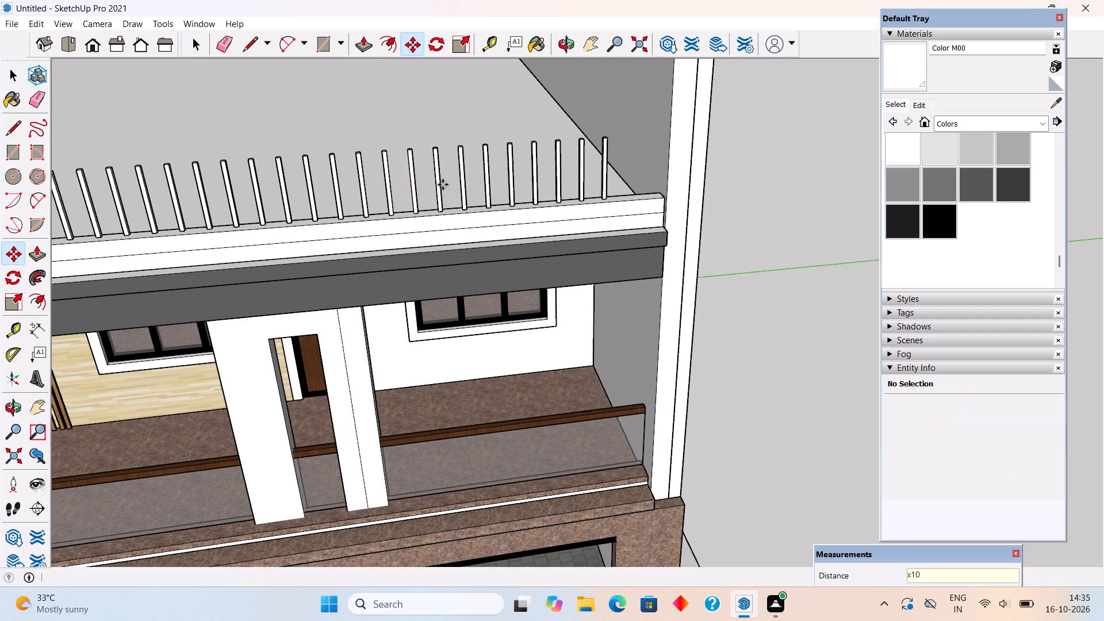
Copy the end post of the side row another 9" along the green axis and array it x2 up to the tall wall.
left_click(604, 179)
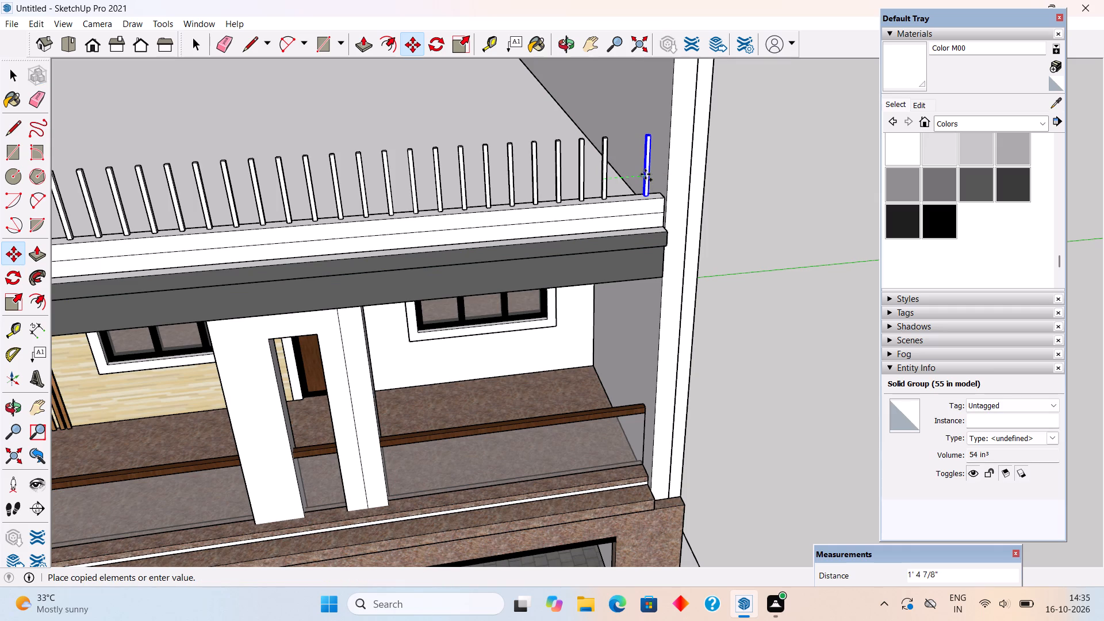
type("9\"")
key("Return")
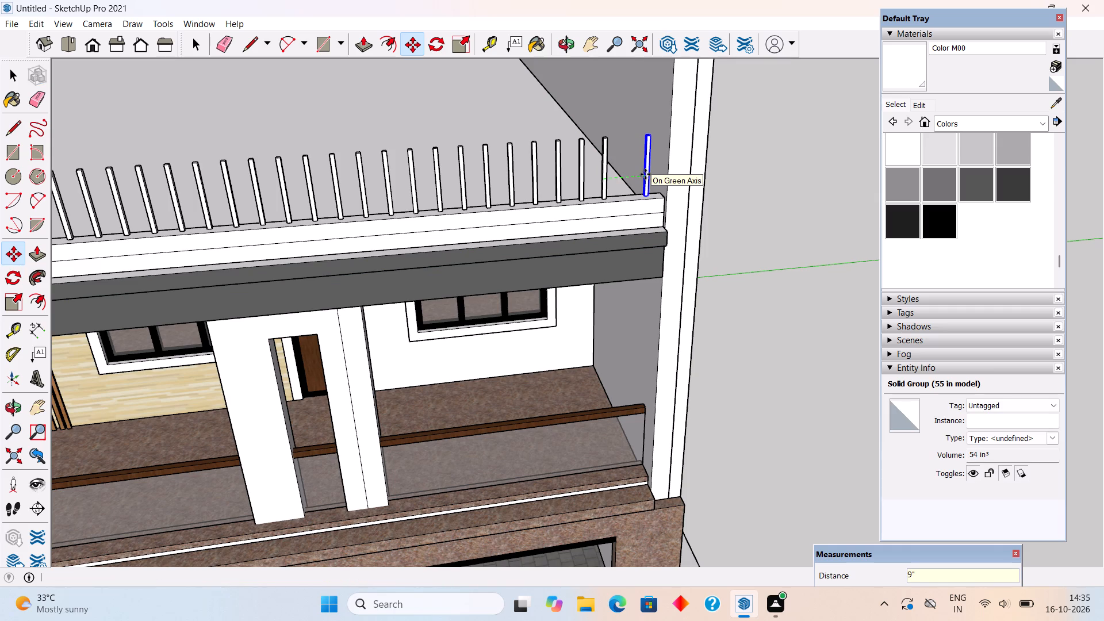
type("x2")
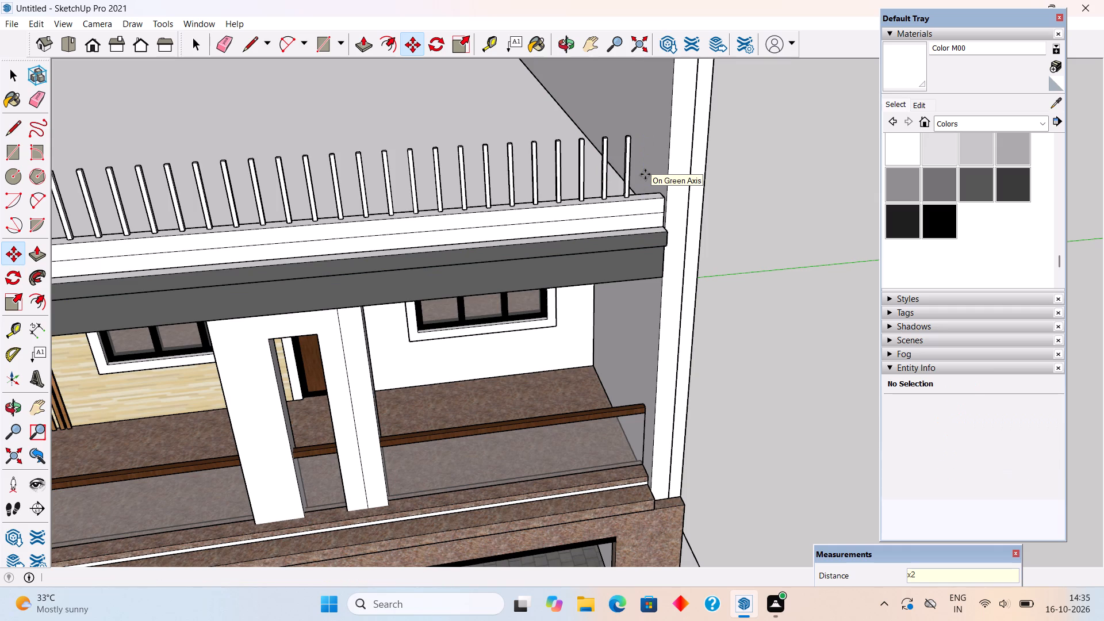
key("Return")
key("space")
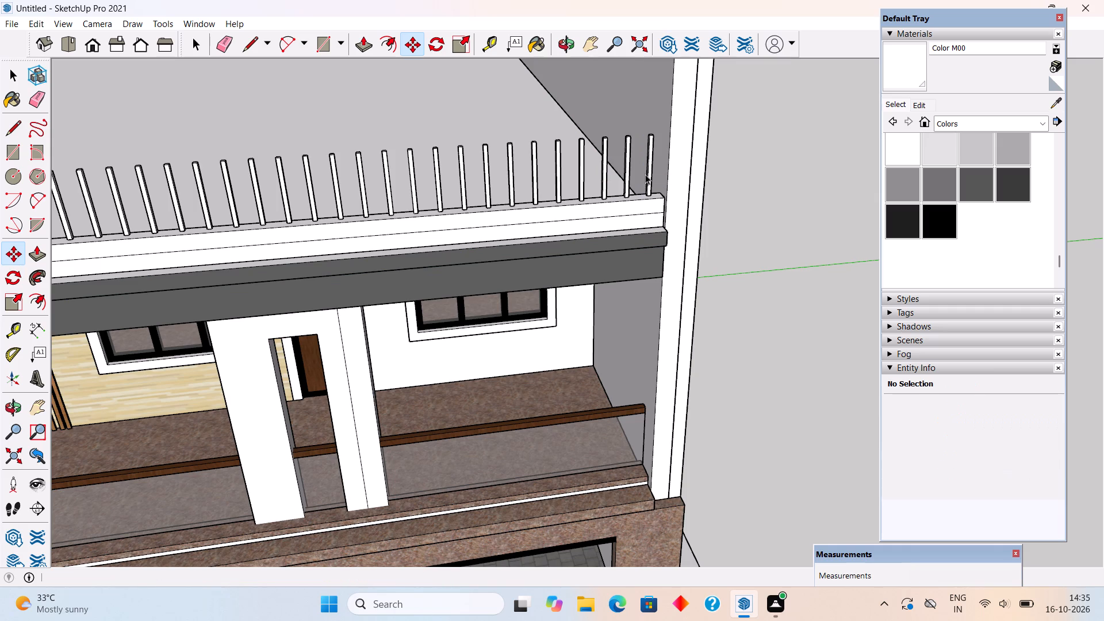
Examine both rows of roof posts around the corner, at the stone feature wall and along the side parapet.
scroll(645, 174, "down", 15)
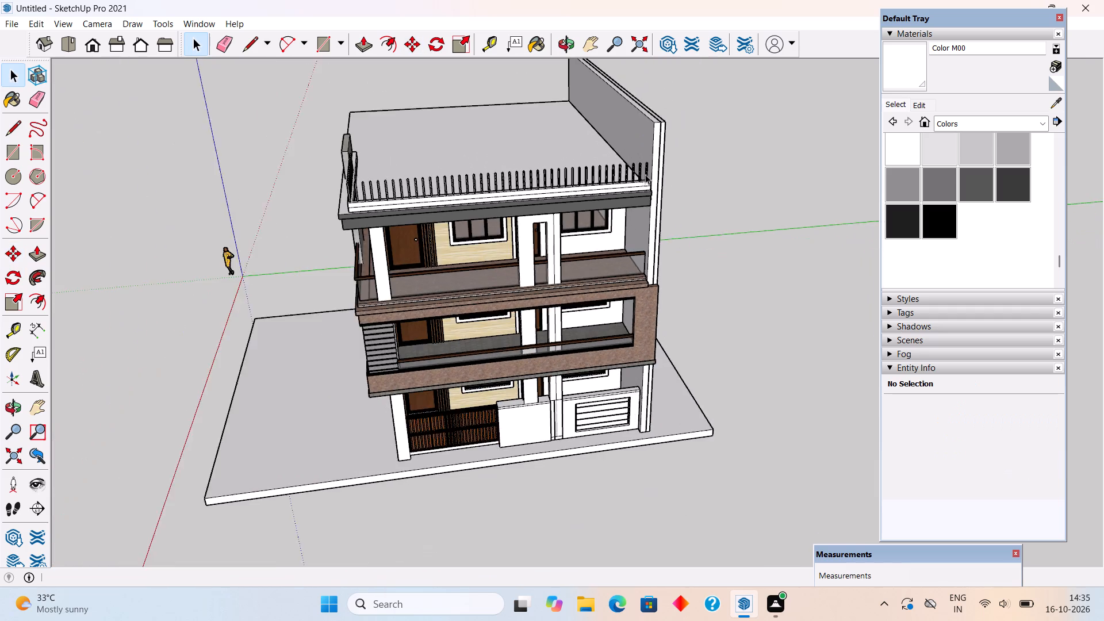
scroll(353, 169, "up", 11)
scroll(415, 164, "up", 5)
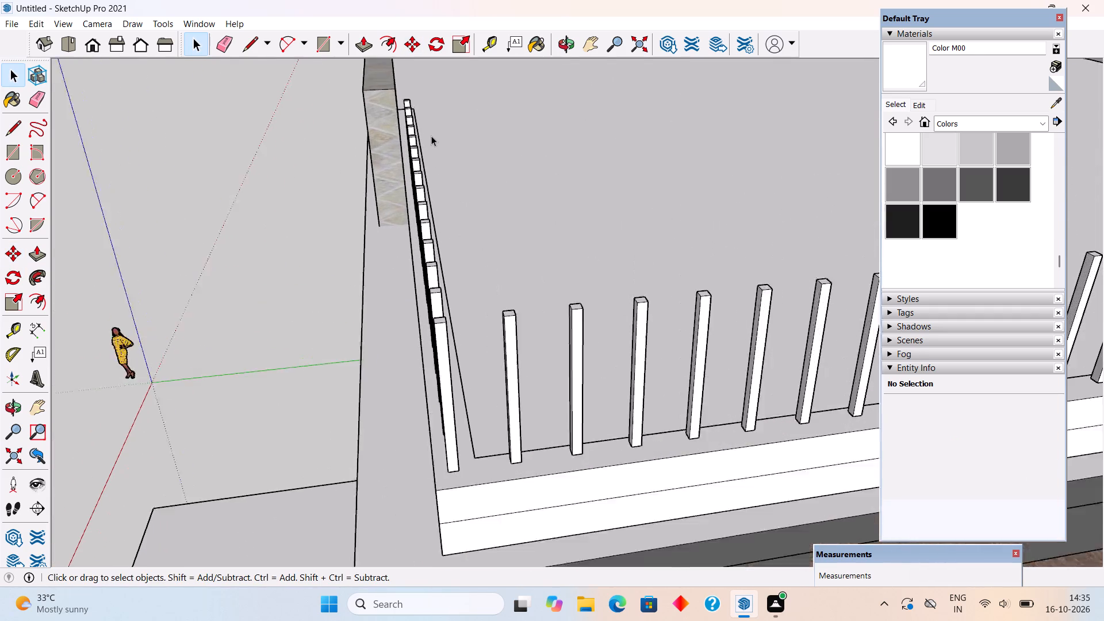
middle_click_drag(432, 149, 445, 244)
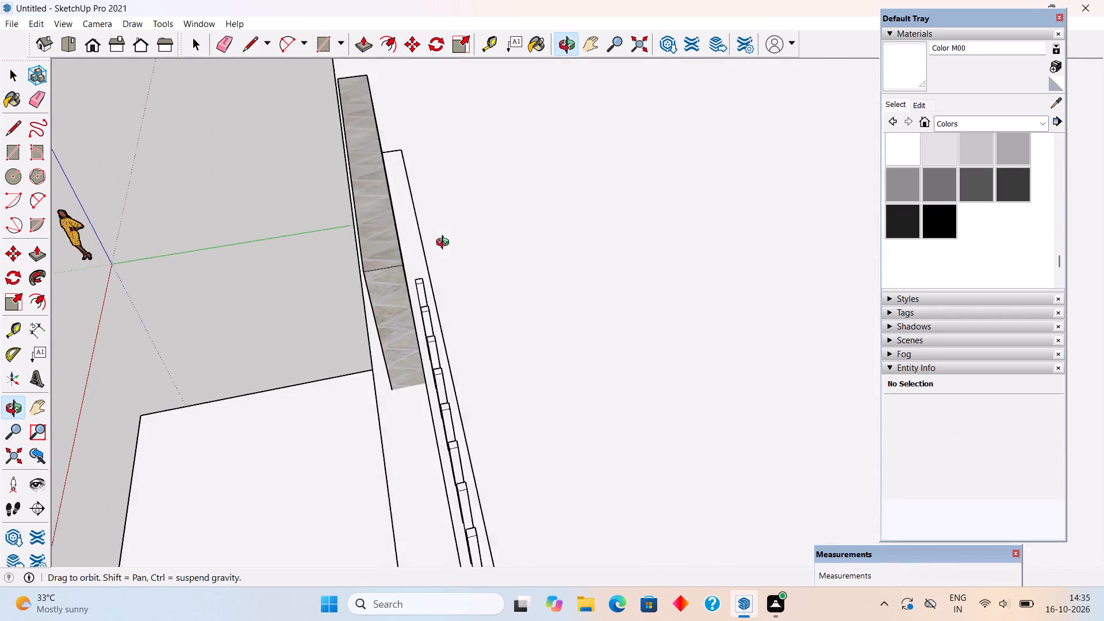
middle_click_drag(445, 244, 287, 231)
scroll(287, 231, "down", 4)
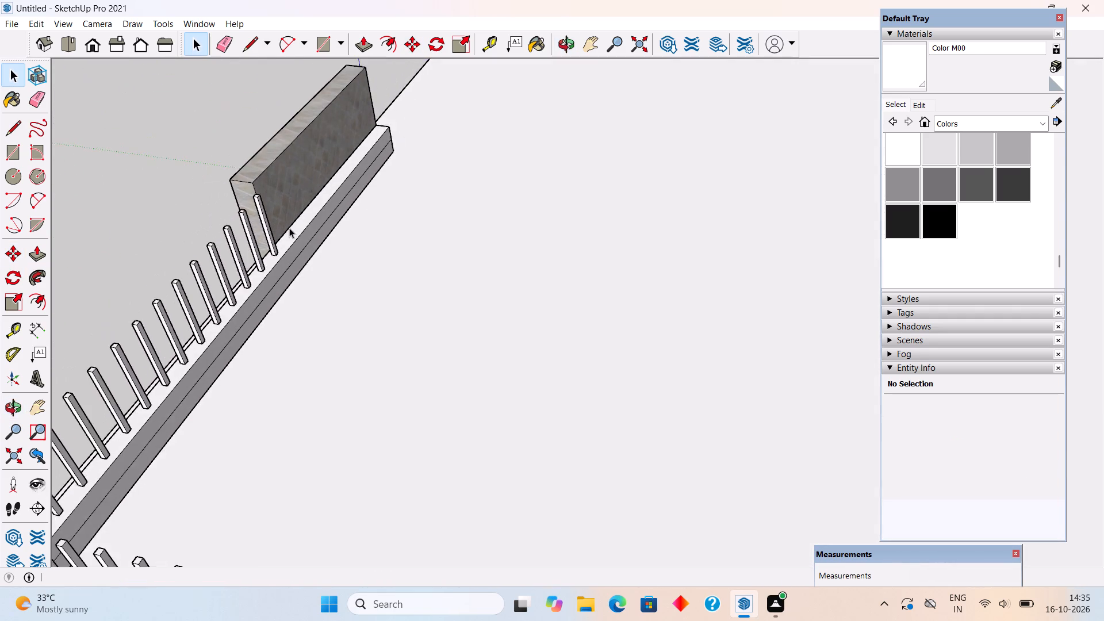
scroll(289, 228, "down", 13)
scroll(306, 273, "down", 1)
middle_click_drag(340, 348, 629, 361)
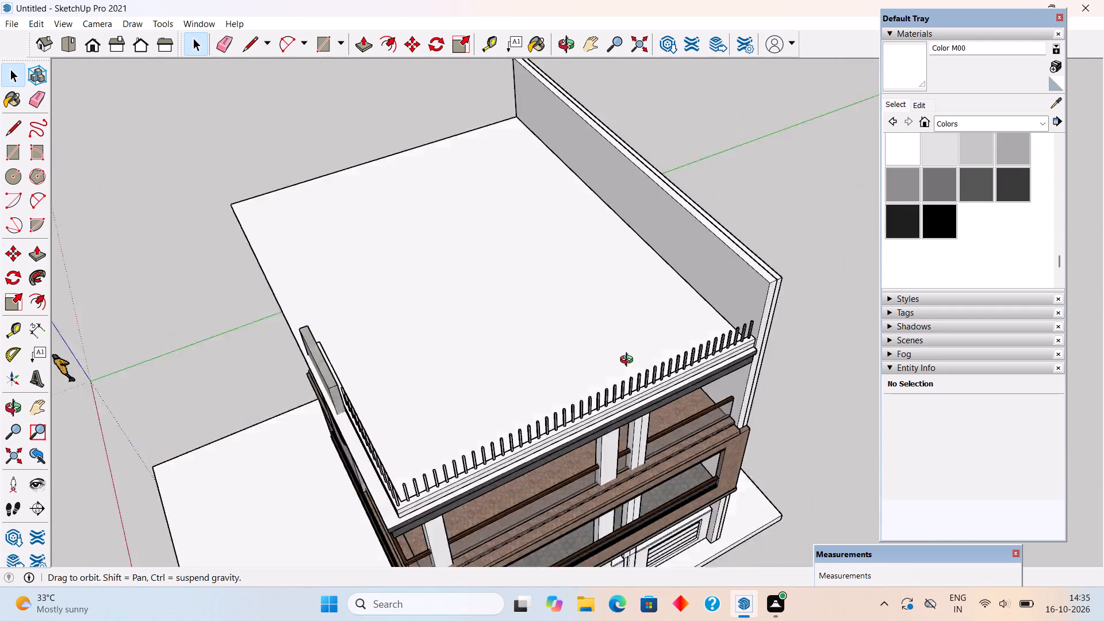
middle_click_drag(629, 361, 870, 257)
Add a vertical guide up the tall wall's inner face through the parapet's inner edge where the two meet.
scroll(781, 184, "up", 20)
scroll(781, 184, "up", 1)
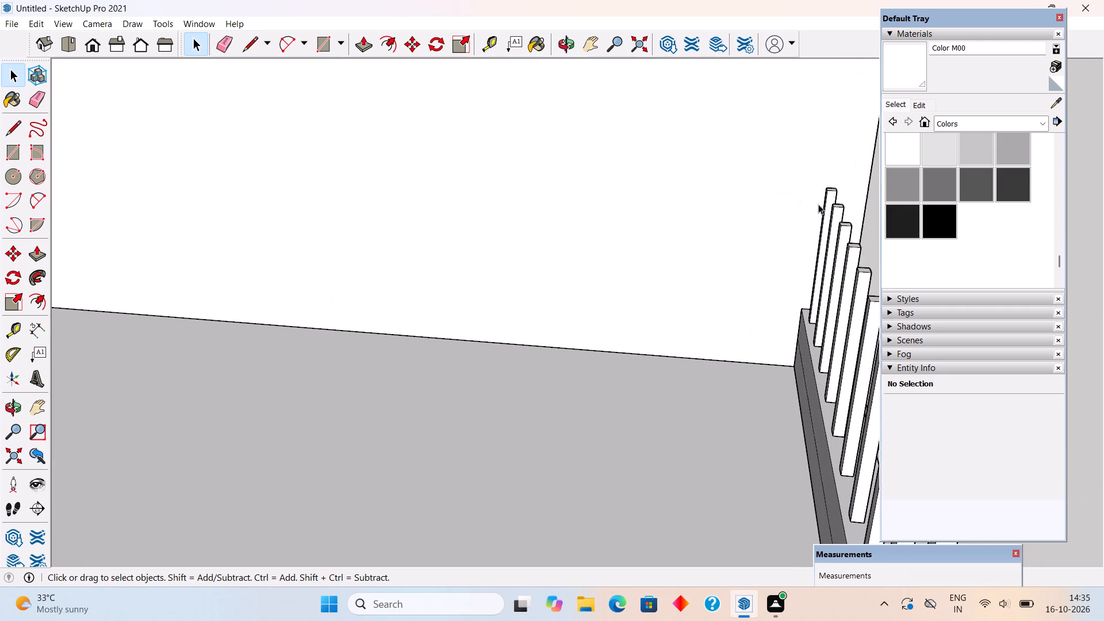
middle_click_drag(821, 258, 814, 303)
scroll(814, 303, "down", 1)
scroll(812, 283, "up", 8)
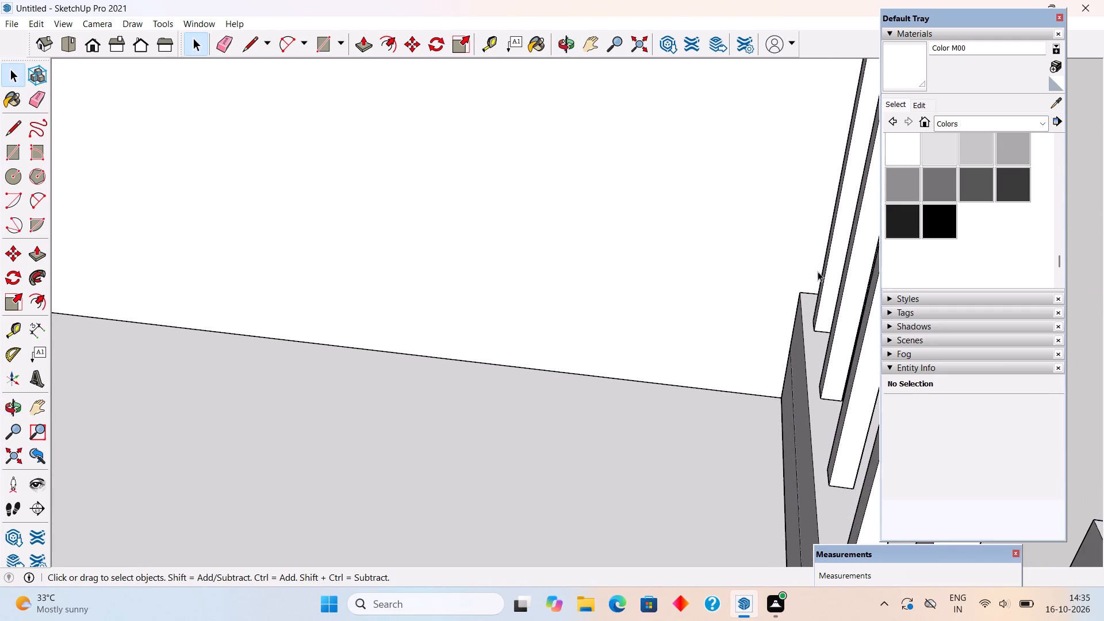
scroll(818, 271, "up", 4)
key("t")
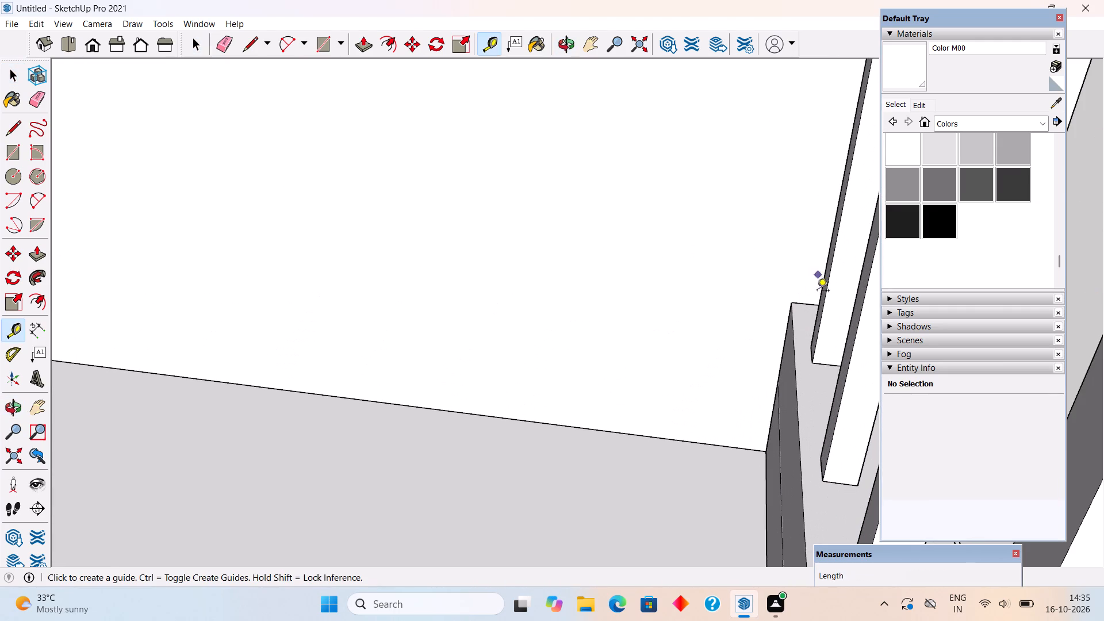
double_click(784, 325)
scroll(784, 325, "down", 16)
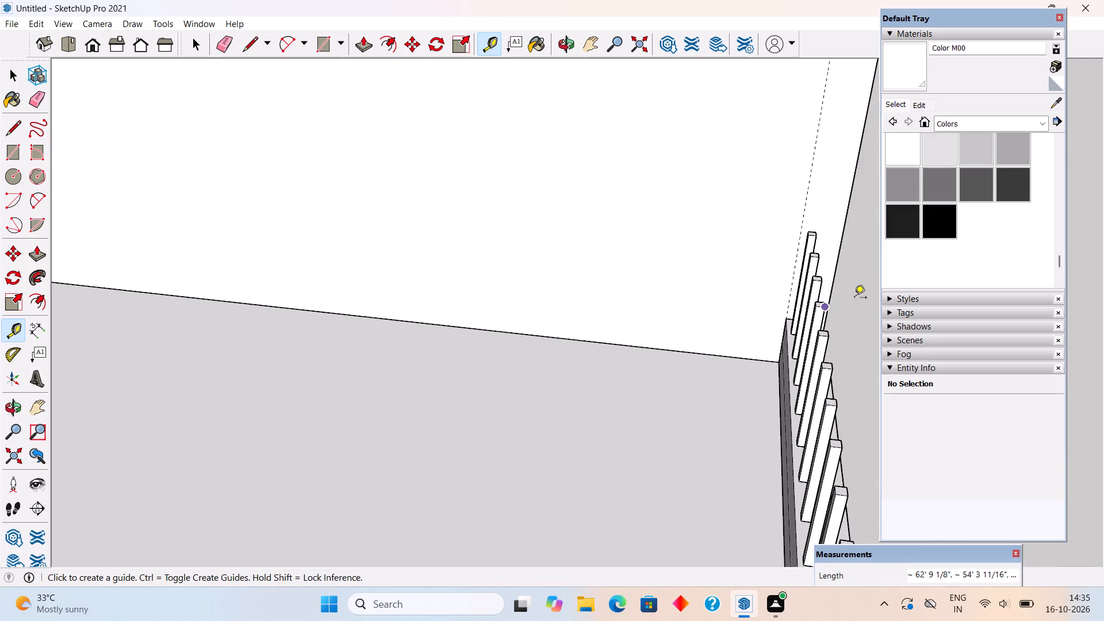
Add a vertical guide up the tall wall through the parapet's outer edge where the two meet.
middle_click_drag(838, 287, 791, 254)
scroll(816, 352, "up", 8)
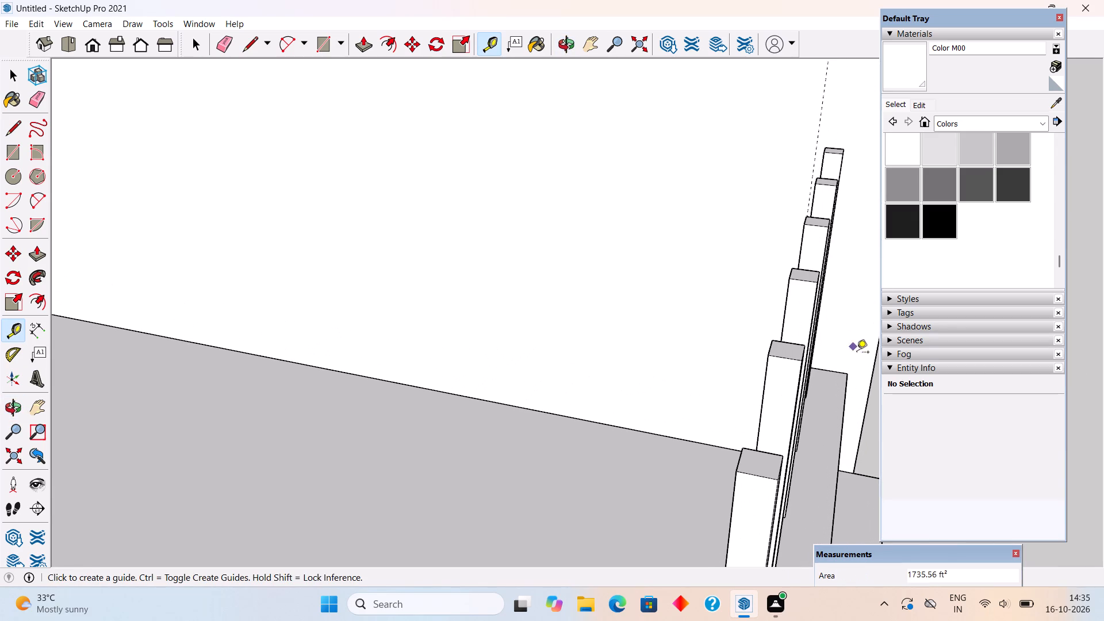
middle_click_drag(858, 400, 803, 329)
scroll(803, 329, "down", 9)
scroll(831, 393, "up", 5)
double_click(852, 401)
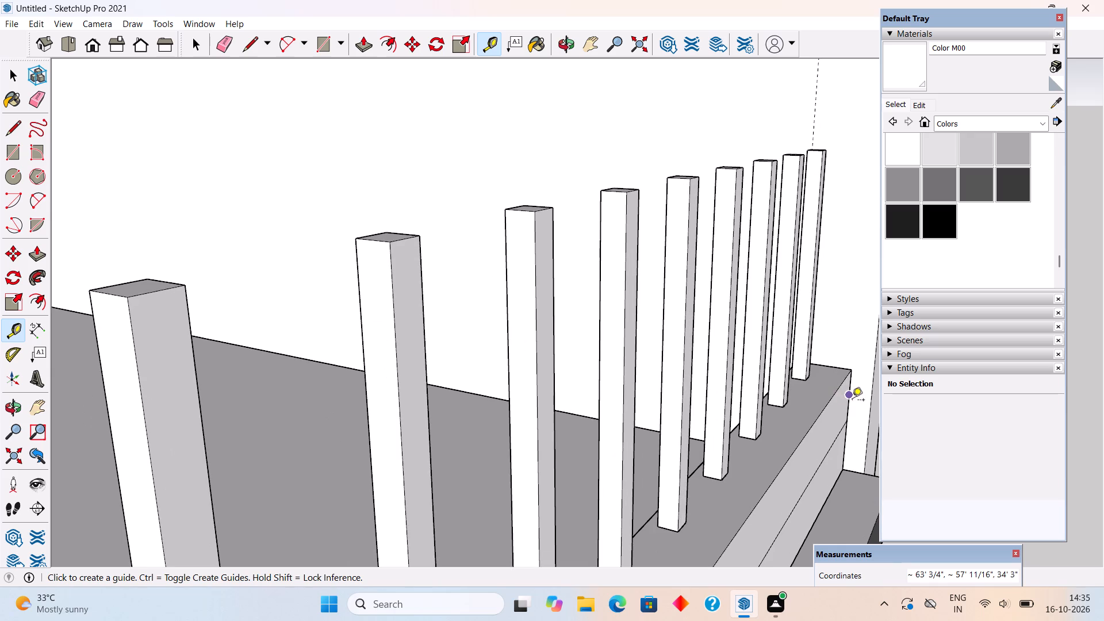
scroll(819, 323, "up", 4)
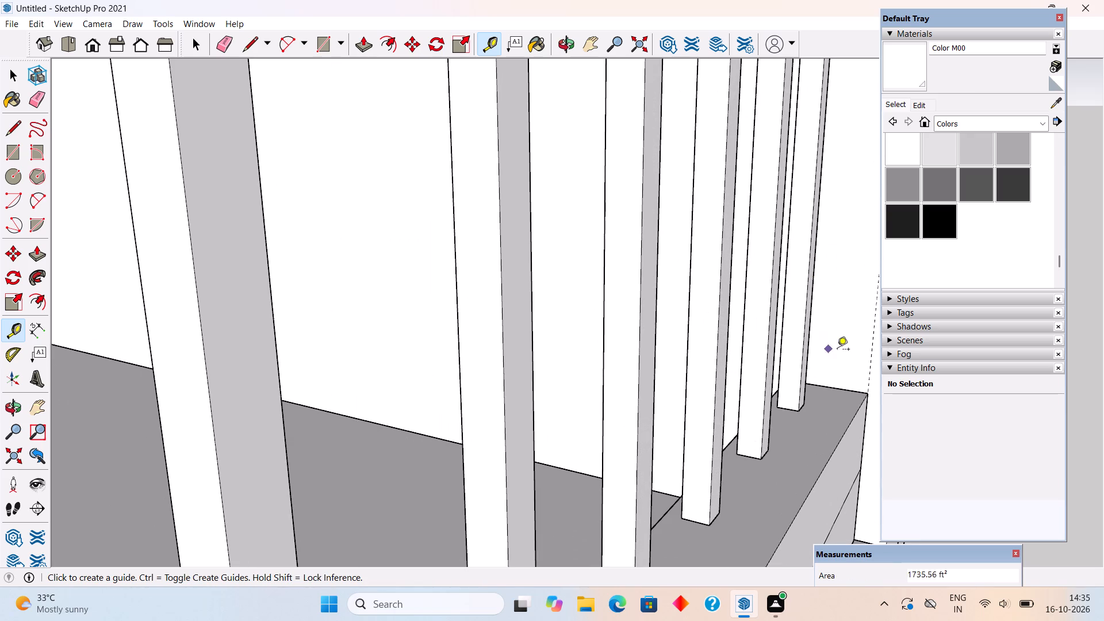
Place guides along the side parapet's top, offset from its outer and inner edges to the matching faces of the posts.
left_click(841, 436)
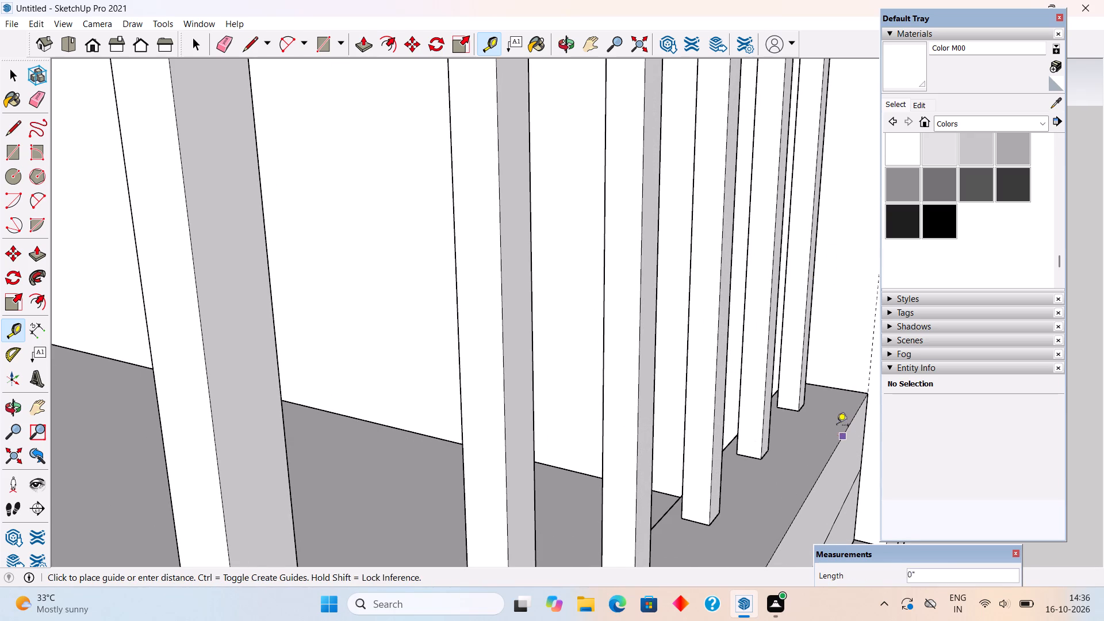
left_click(807, 406)
scroll(797, 410, "down", 4)
middle_click_drag(784, 412, 899, 431)
scroll(643, 374, "up", 9)
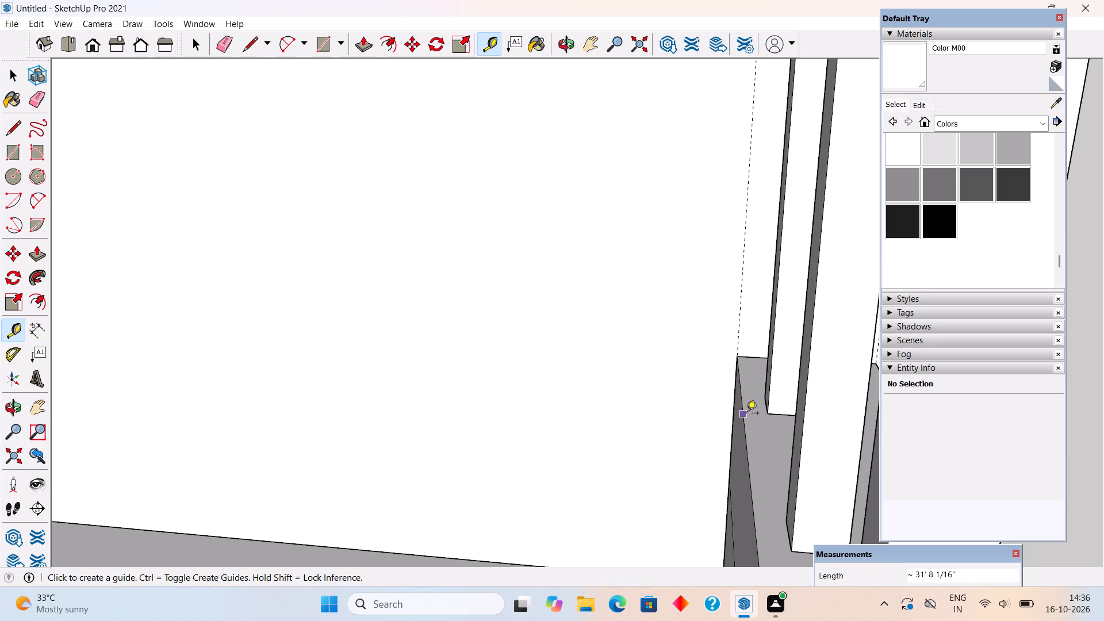
left_click(747, 414)
left_click(762, 407)
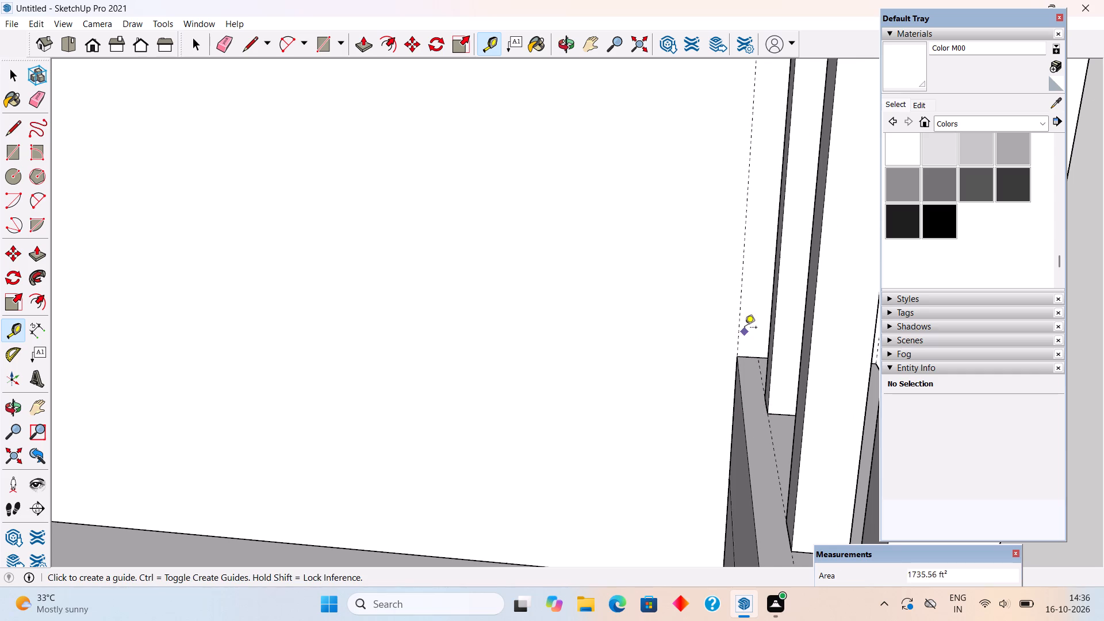
Offset the inner and outer vertical wall guides to the points where the parapet-top guides meet the tall wall.
middle_click_drag(745, 328, 774, 427)
scroll(774, 427, "down", 4)
scroll(739, 306, "down", 5)
left_click(741, 300)
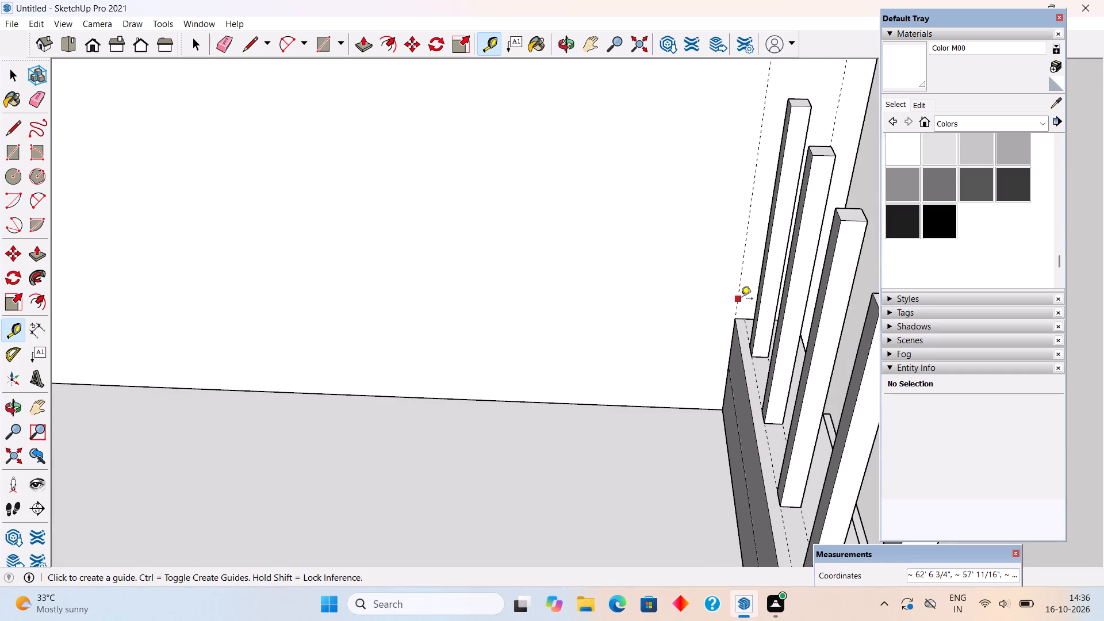
left_click(744, 315)
middle_click_drag(759, 267, 678, 271)
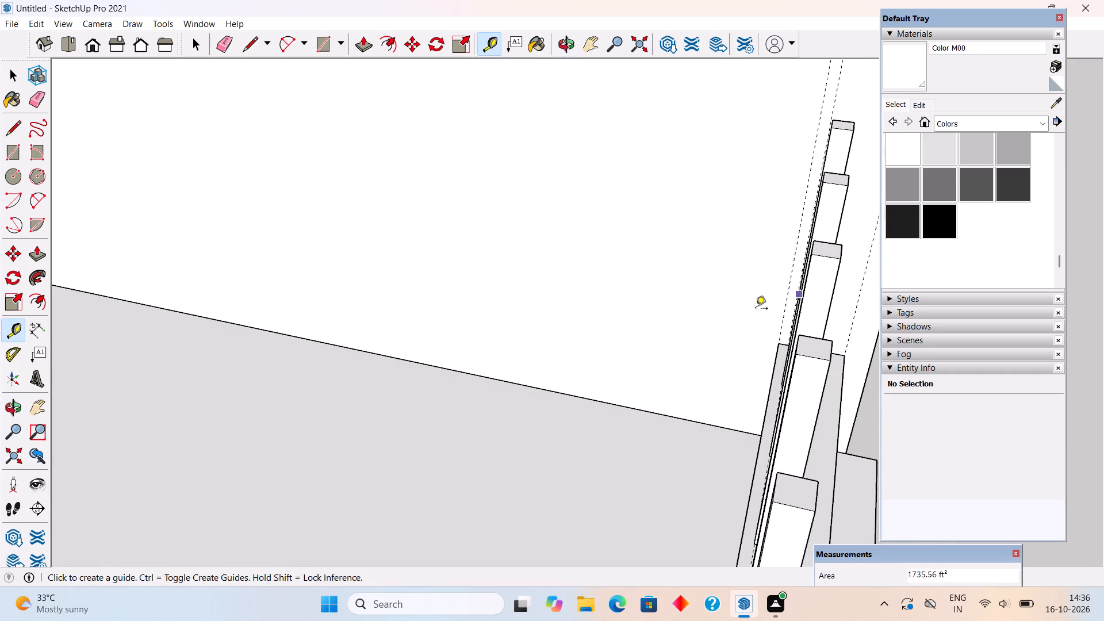
scroll(833, 321, "up", 5)
middle_click_drag(848, 352, 765, 310)
scroll(765, 310, "down", 7)
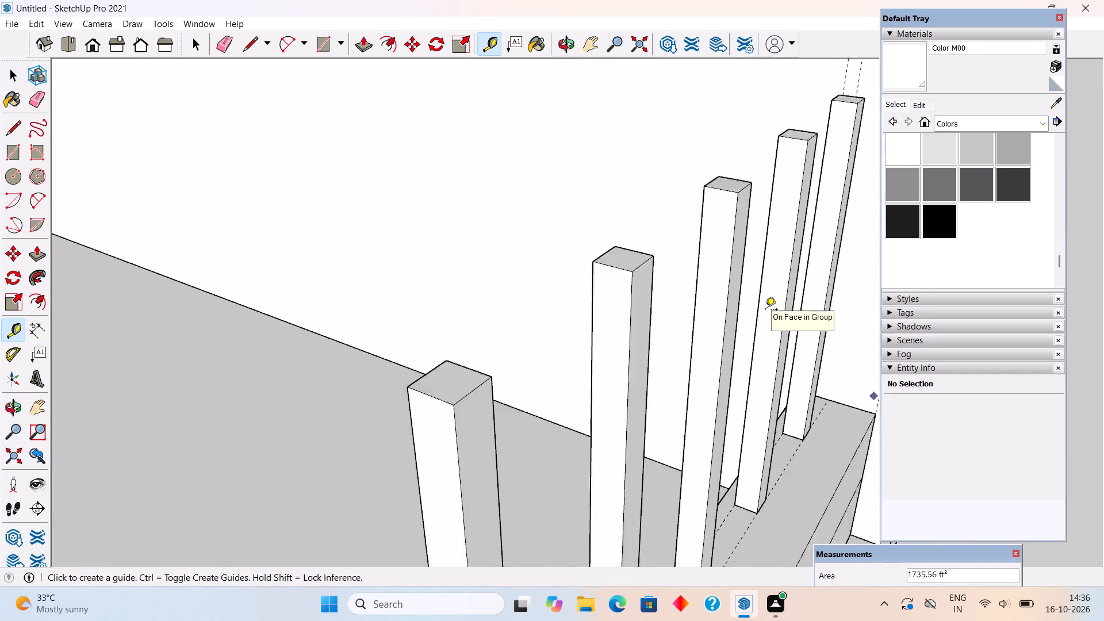
scroll(764, 320, "down", 5)
scroll(817, 342, "up", 4)
left_click(850, 352)
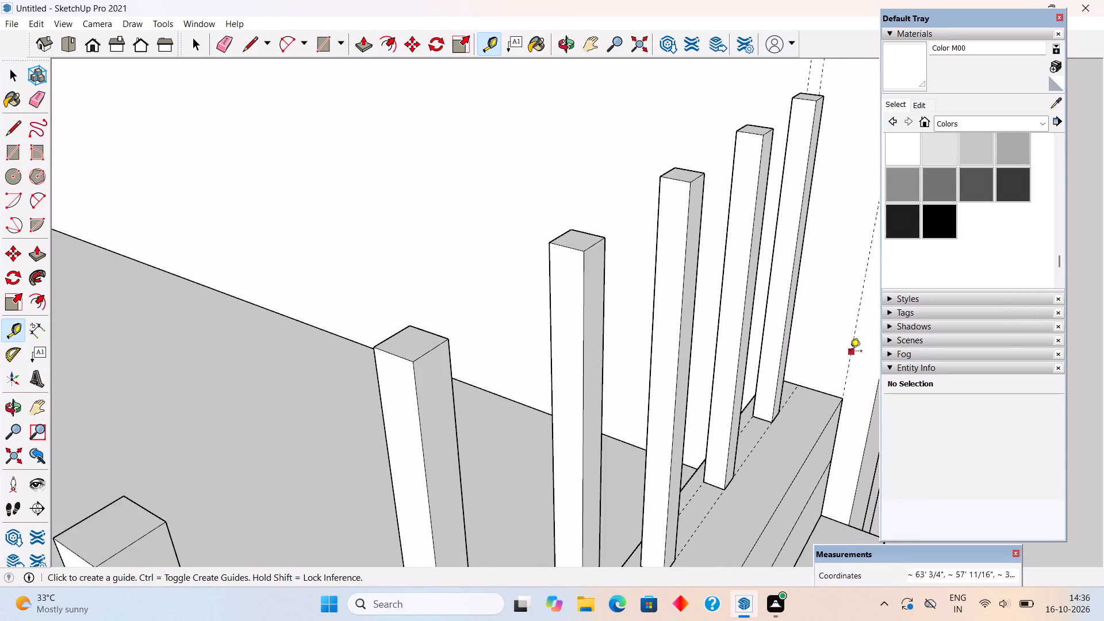
left_click(799, 386)
Add guides along the side row through both lengthwise top edges of the post nearest the tall wall.
key("space")
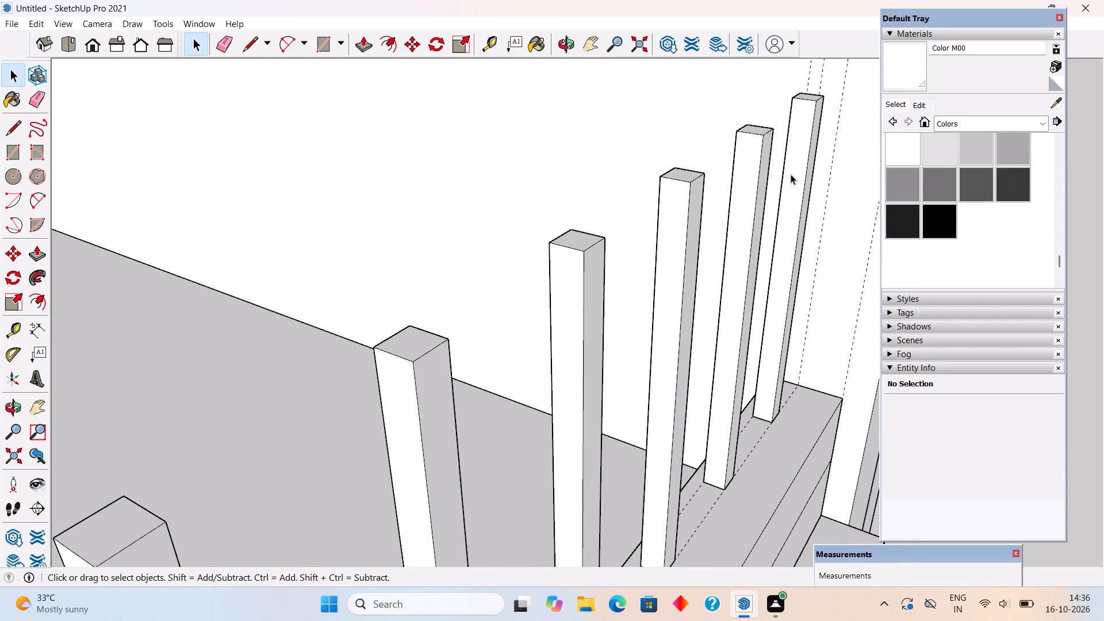
middle_click_drag(768, 194, 719, 251)
scroll(719, 251, "down", 9)
scroll(811, 138, "up", 6)
scroll(756, 170, "up", 4)
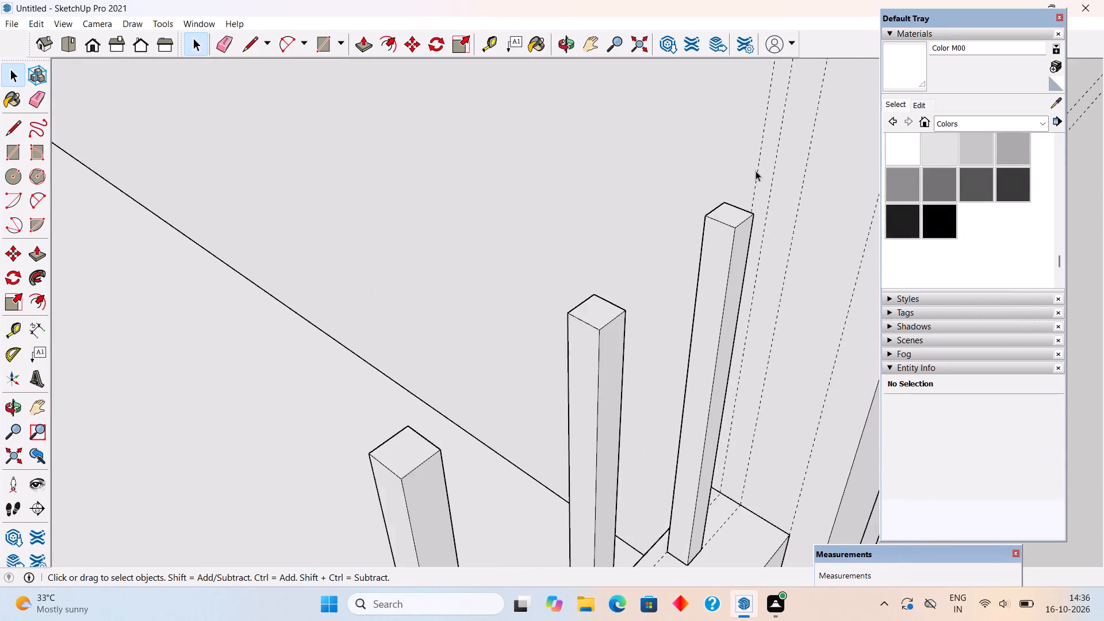
scroll(756, 171, "up", 5)
key("t")
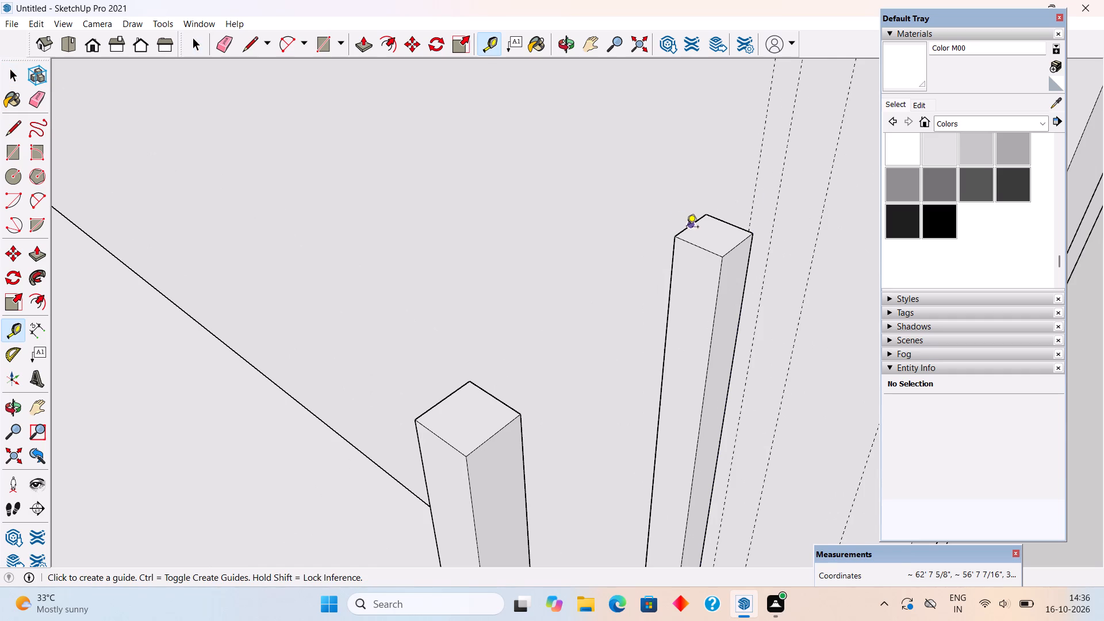
double_click(689, 226)
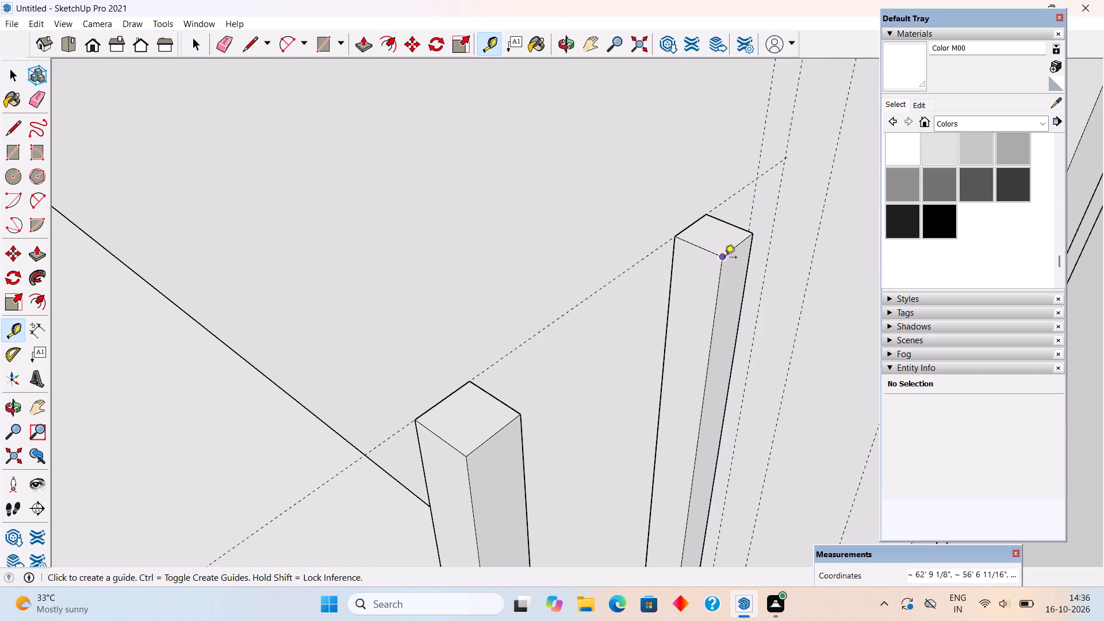
double_click(733, 251)
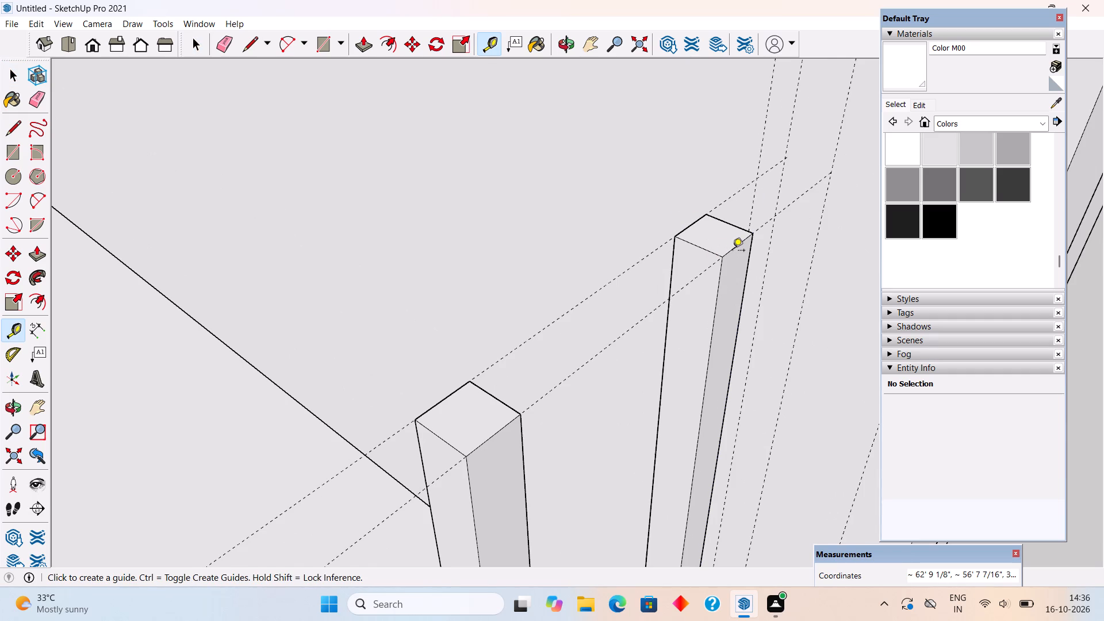
key("space")
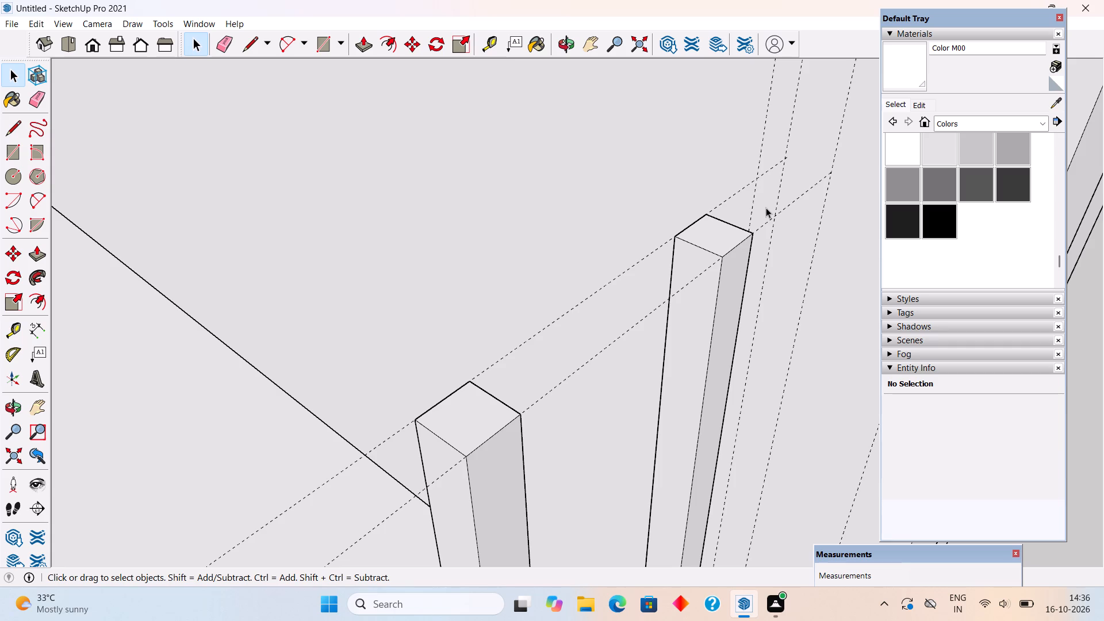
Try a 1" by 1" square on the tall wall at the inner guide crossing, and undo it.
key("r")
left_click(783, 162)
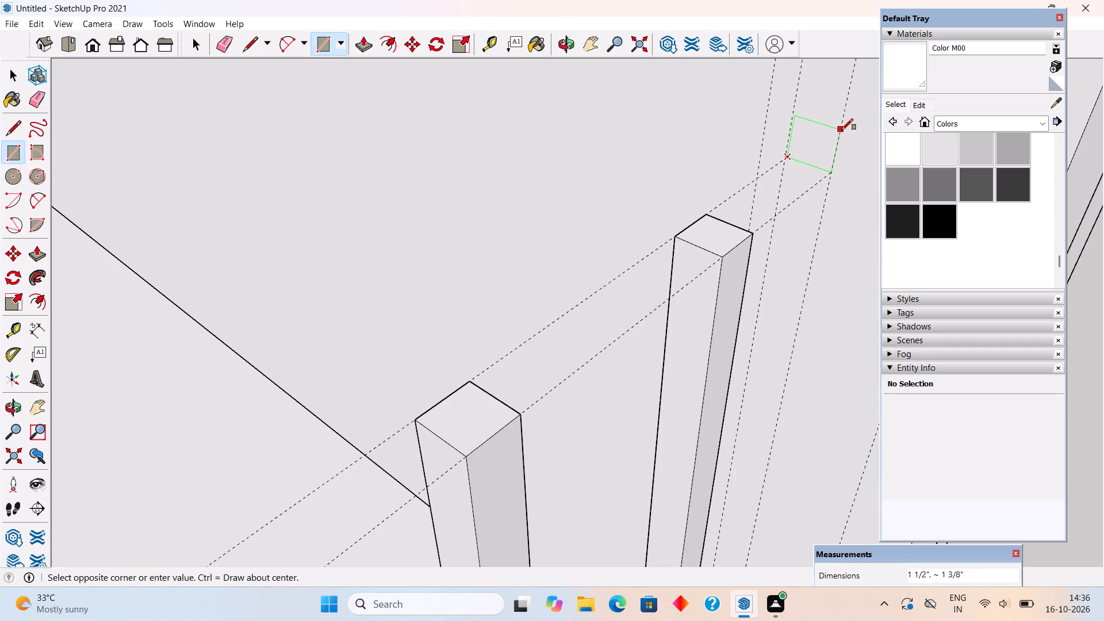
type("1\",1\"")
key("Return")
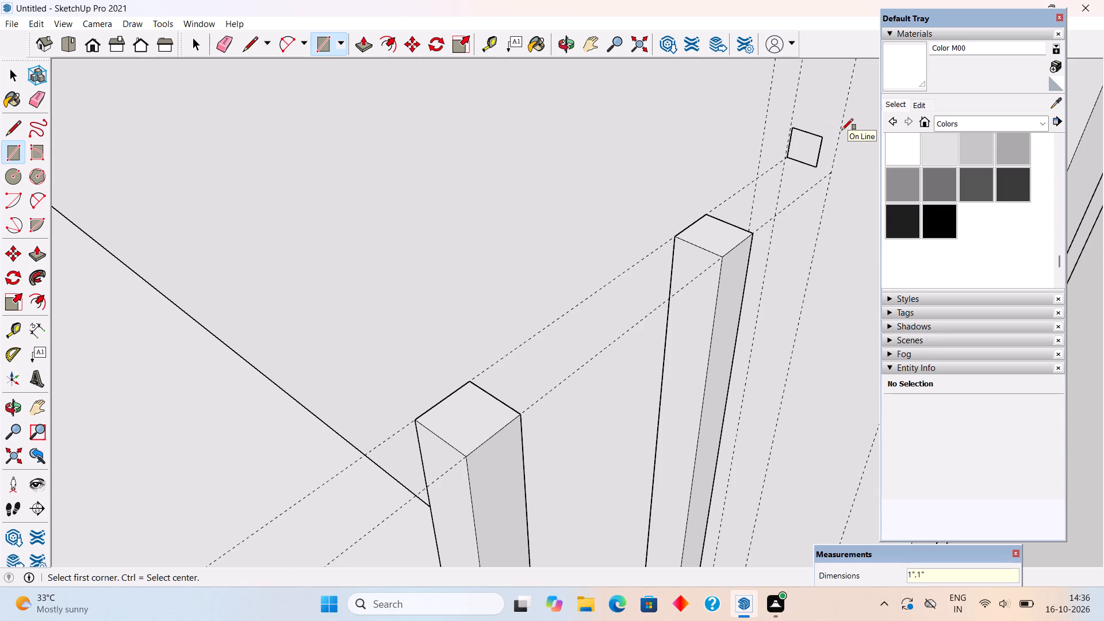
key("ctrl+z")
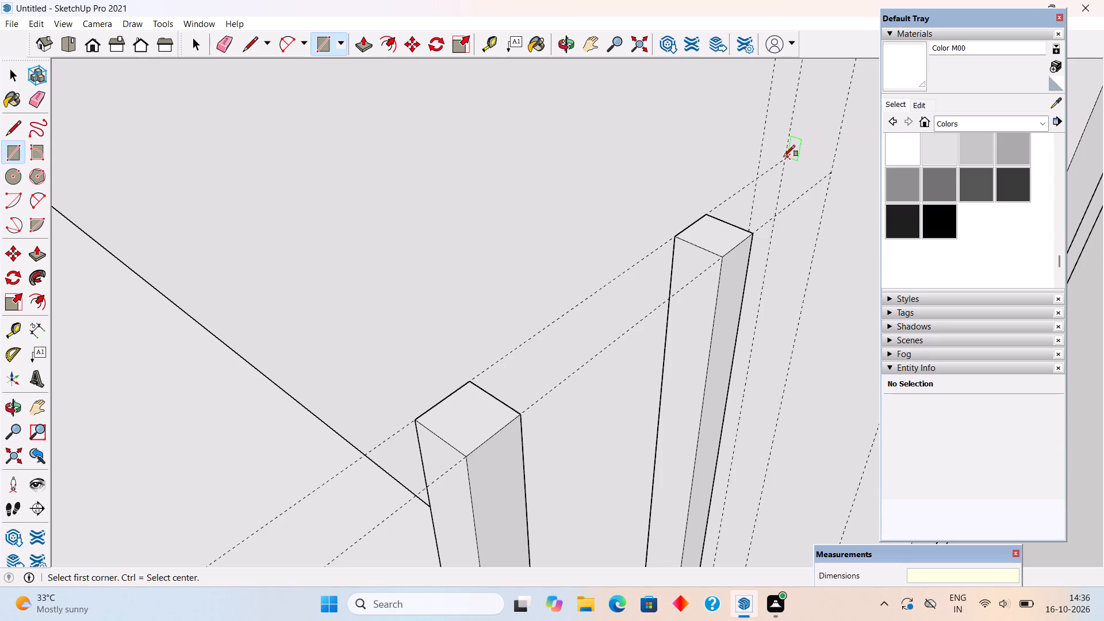
Draw a 2" by 2" square on the tall wall from the inner guide crossing above the last post.
left_click(784, 156)
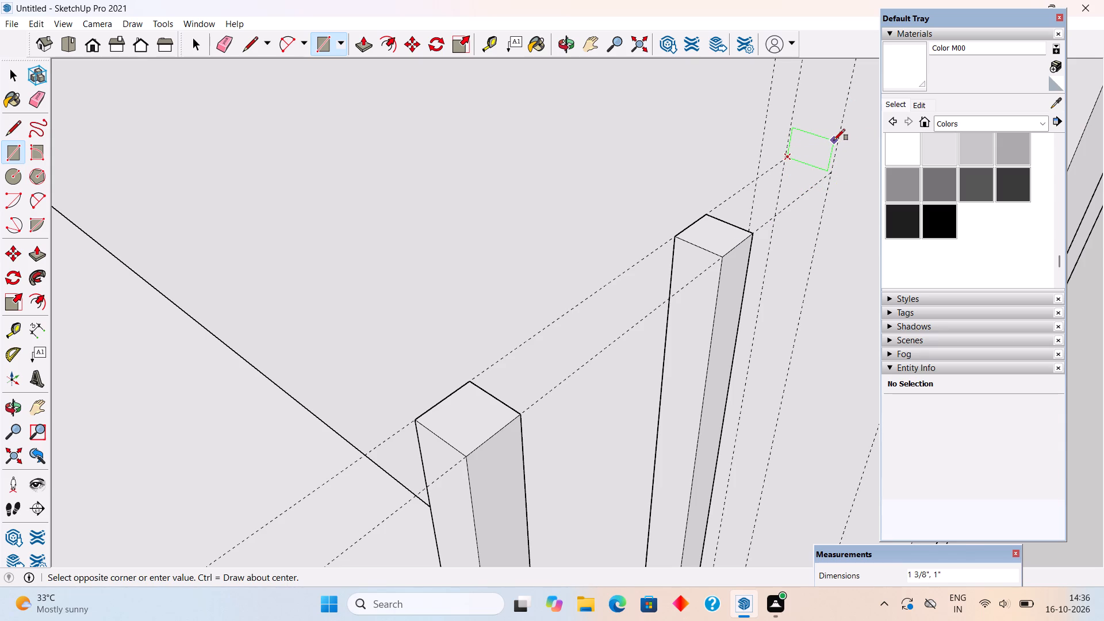
type("2\"")
type(",2\"")
key("Return")
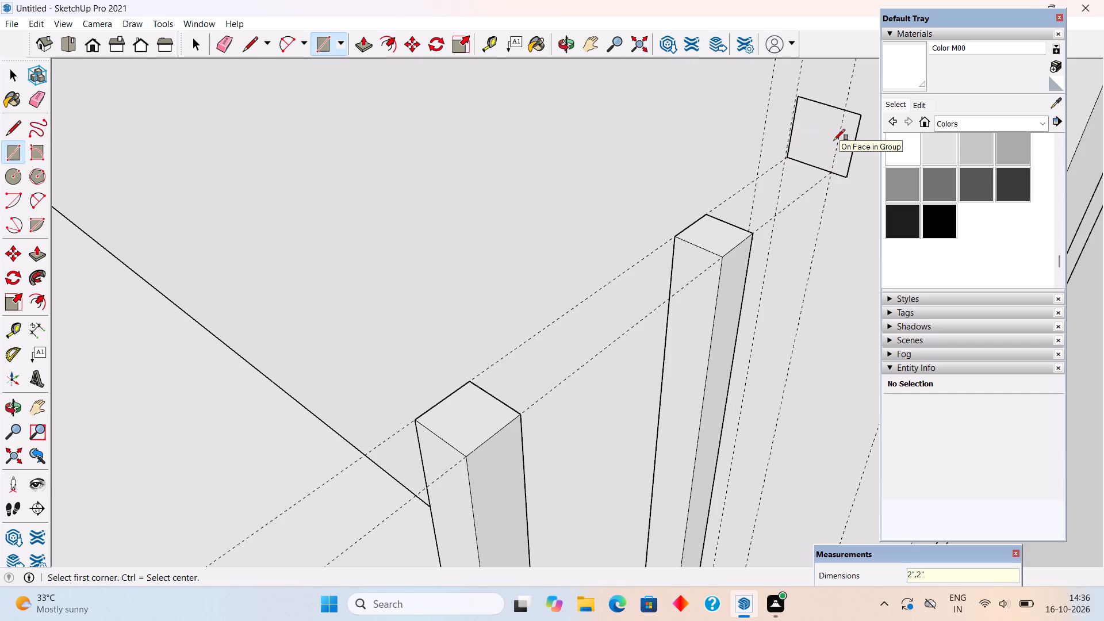
Push/Pull the 2" square about 32' along the tops of the side posts to the corner post, forming a top rail.
scroll(834, 140, "down", 5)
scroll(718, 227, "down", 5)
middle_click_drag(769, 254, 798, 246)
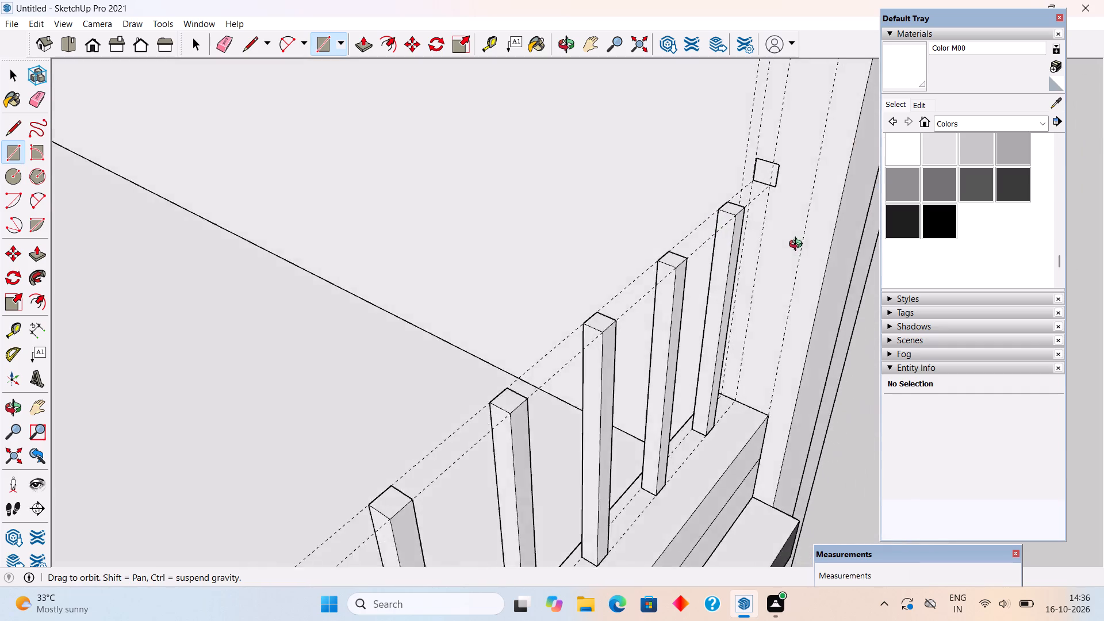
middle_click_drag(798, 246, 896, 233)
middle_click_drag(673, 248, 815, 258)
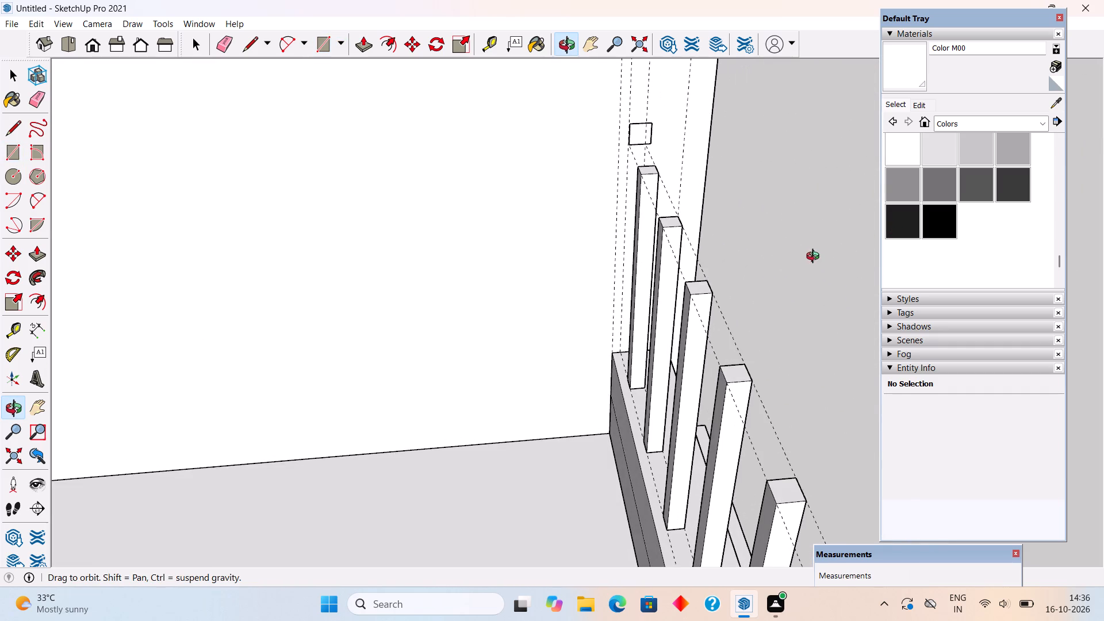
middle_click_drag(815, 258, 816, 257)
key("space")
type("p")
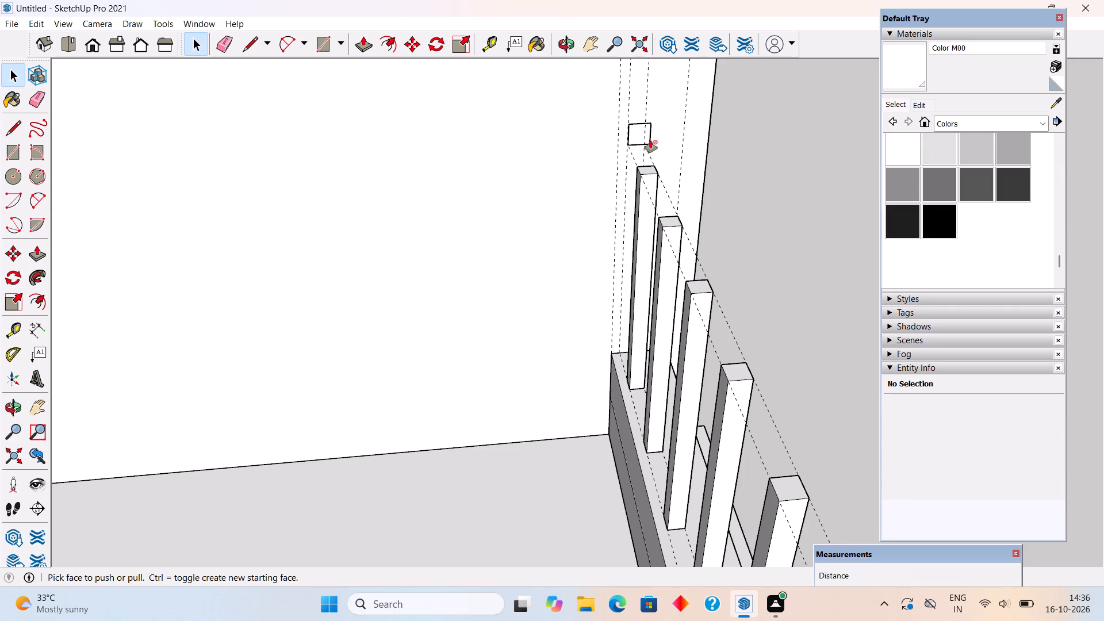
left_click(637, 133)
scroll(688, 231, "down", 11)
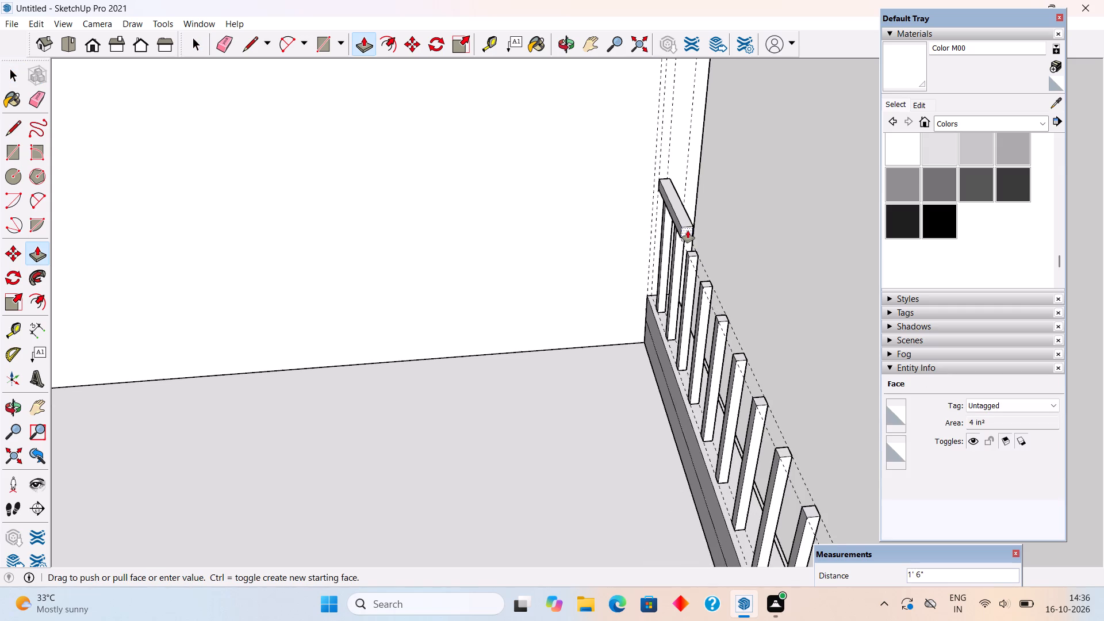
scroll(688, 231, "down", 20)
scroll(688, 231, "down", 8)
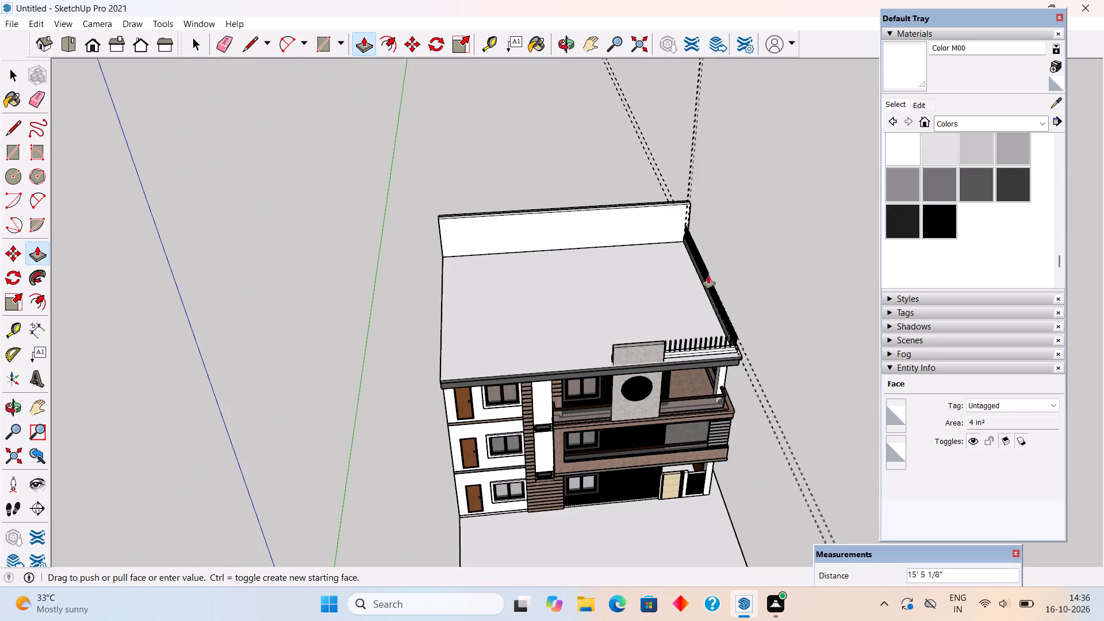
scroll(733, 338, "up", 14)
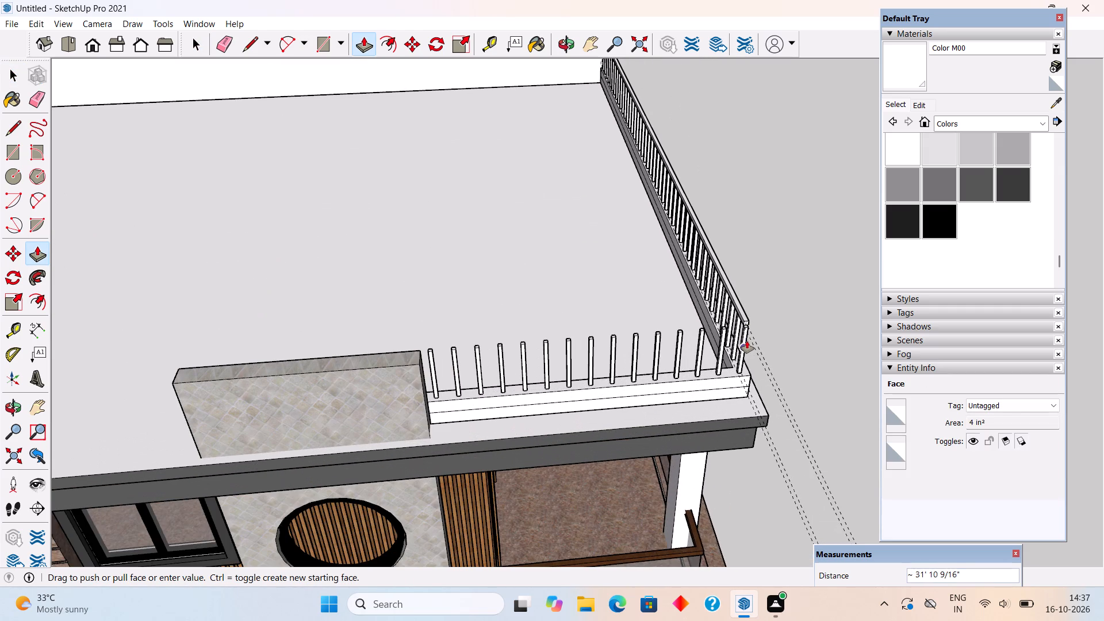
left_click(747, 349)
Draw a 2" vertical line across the top rail's inner face at the corner post's edge to split off its end.
middle_click_drag(699, 316, 757, 311)
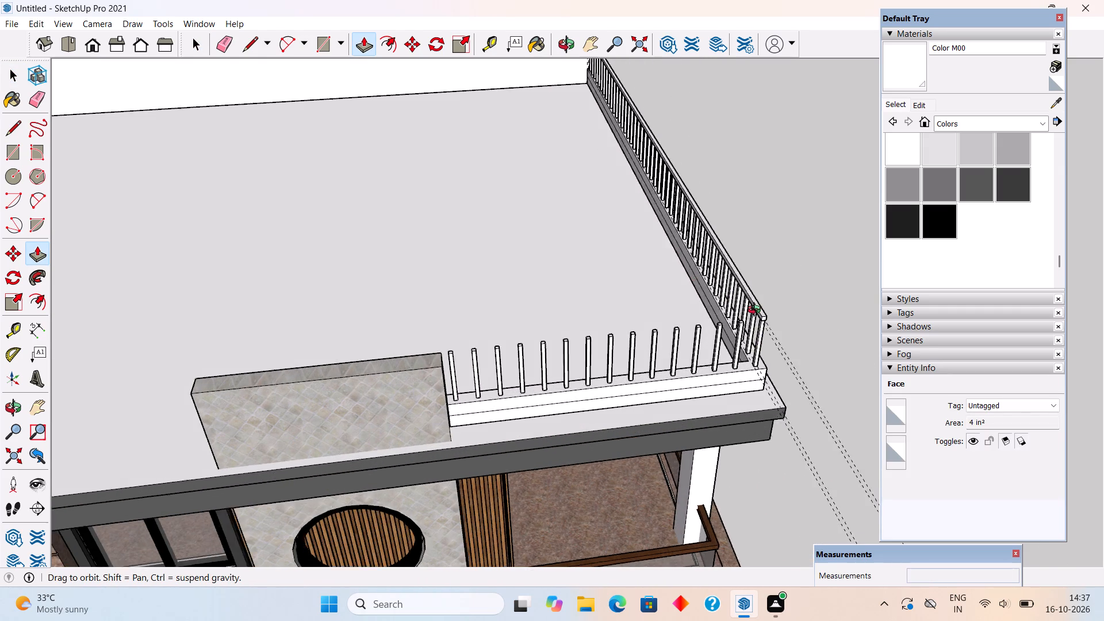
middle_click_drag(757, 311, 802, 305)
scroll(482, 191, "down", 5)
middle_click_drag(393, 326, 762, 332)
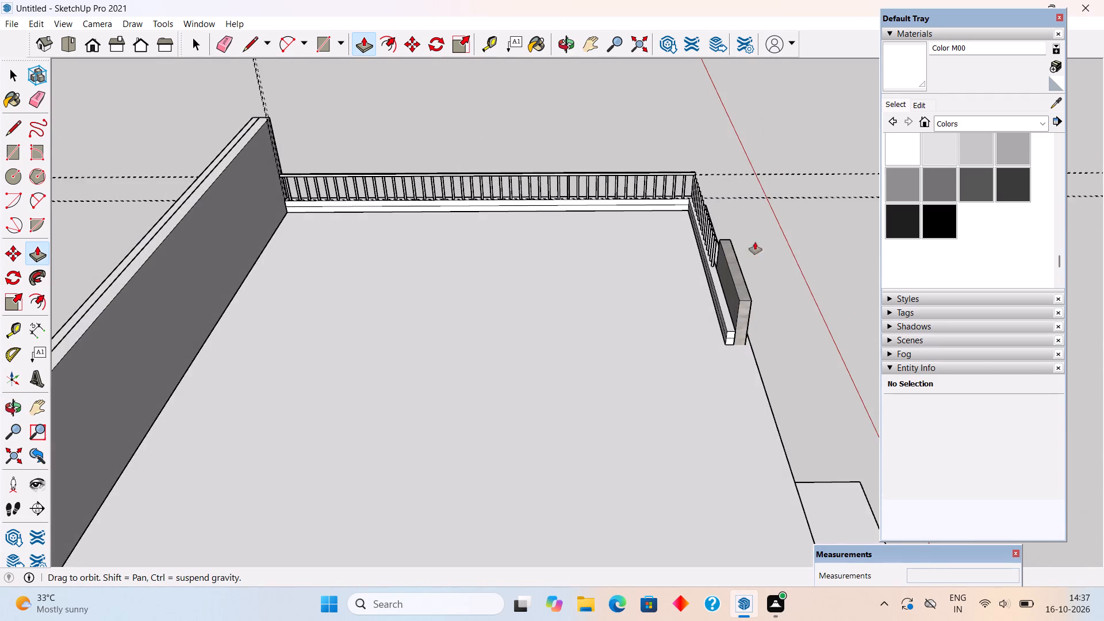
scroll(680, 162, "up", 20)
scroll(680, 162, "up", 1)
scroll(741, 208, "down", 4)
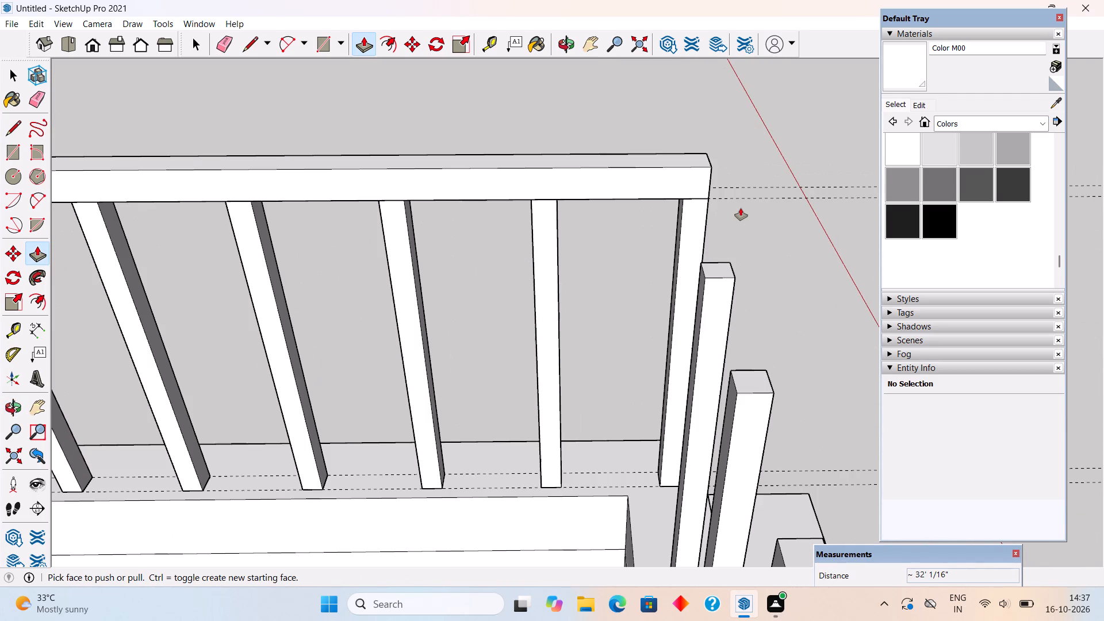
key("space")
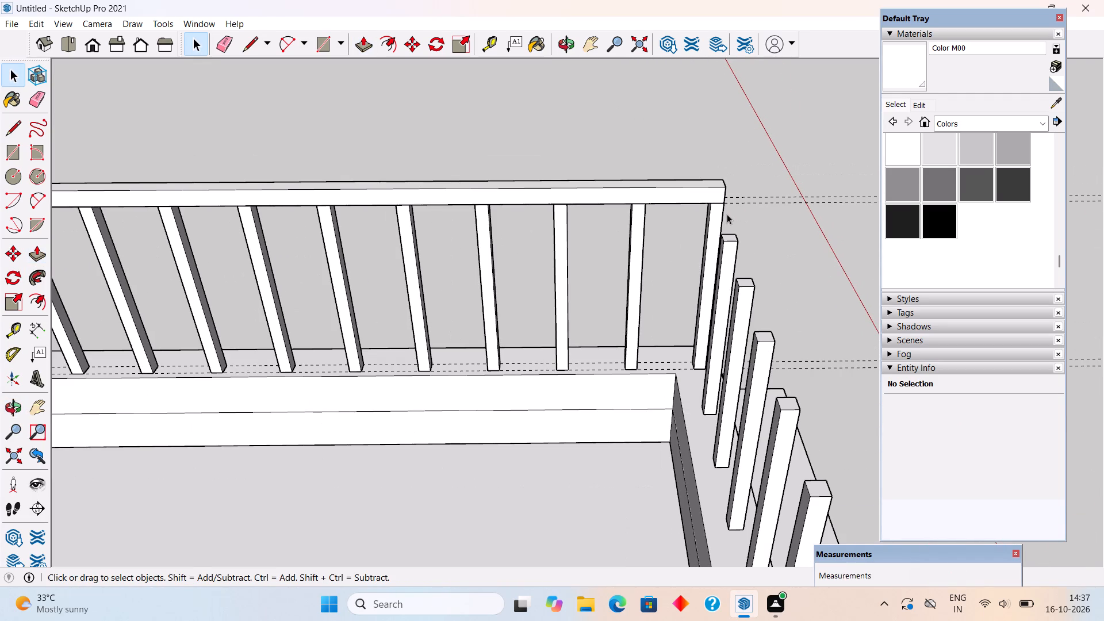
scroll(714, 191, "up", 10)
key("l")
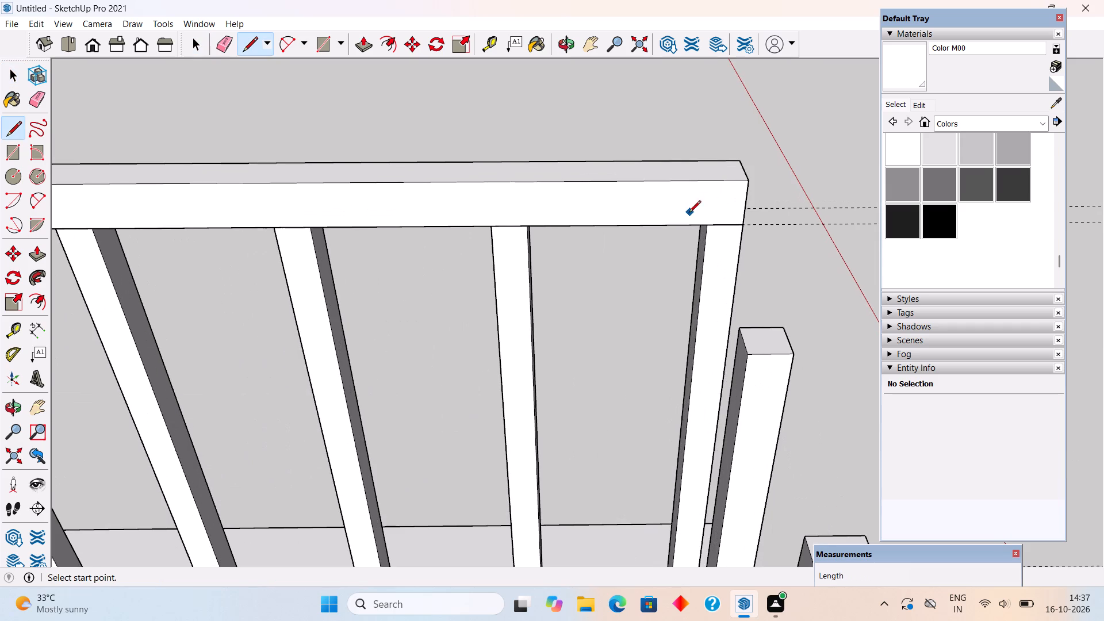
left_click(712, 227)
left_click(710, 181)
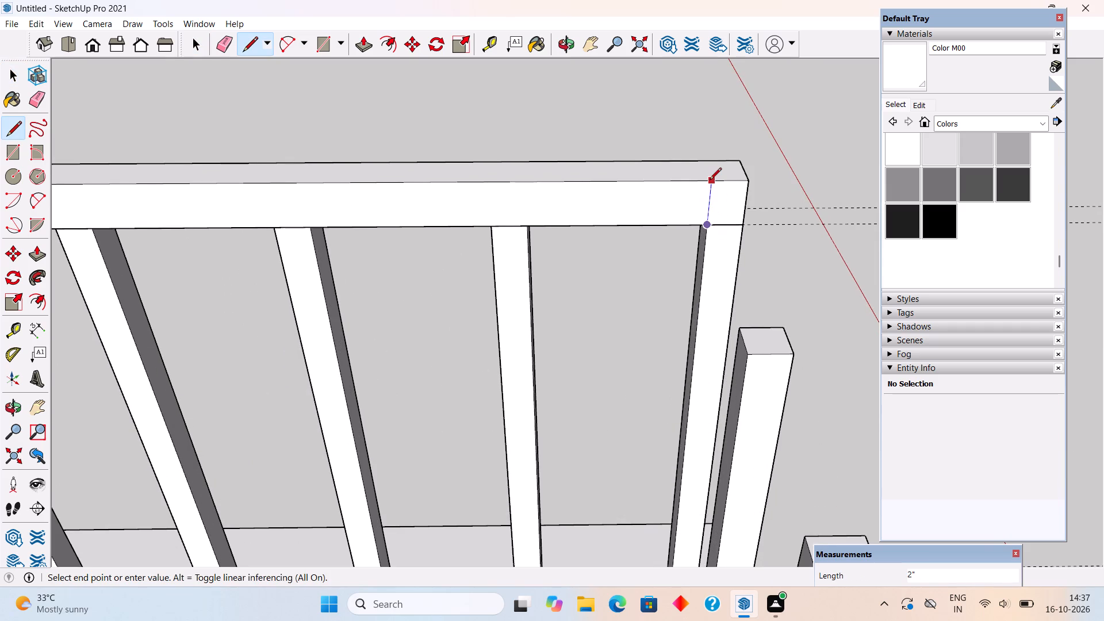
Push/Pull the split-off 2" end face about 11' 8" along the front post tops, past the last post to the stone feature wall.
key("p")
left_click(737, 207)
scroll(771, 403, "down", 3)
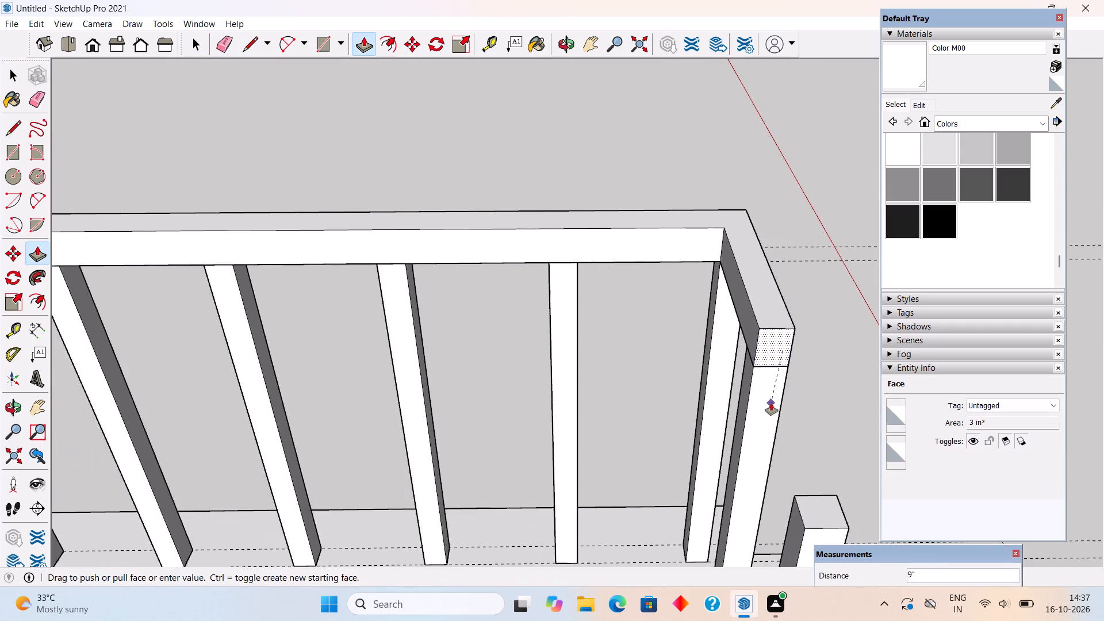
scroll(771, 403, "down", 3)
scroll(771, 403, "up", 1)
scroll(771, 403, "down", 1)
scroll(771, 403, "up", 1)
scroll(771, 403, "down", 20)
scroll(771, 403, "down", 8)
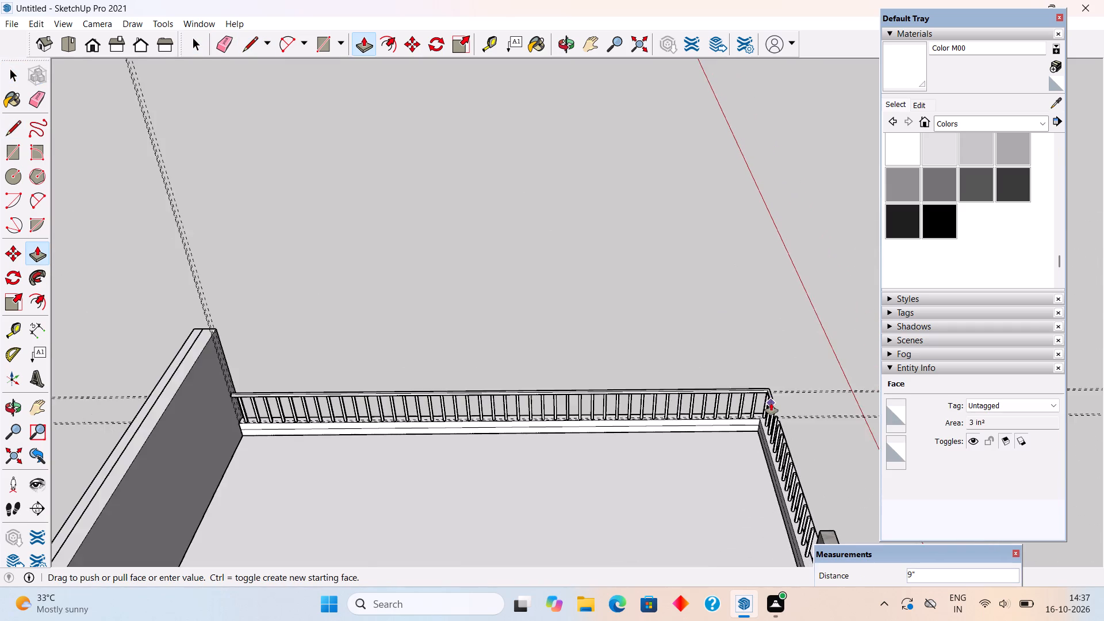
scroll(771, 403, "down", 5)
scroll(806, 488, "up", 16)
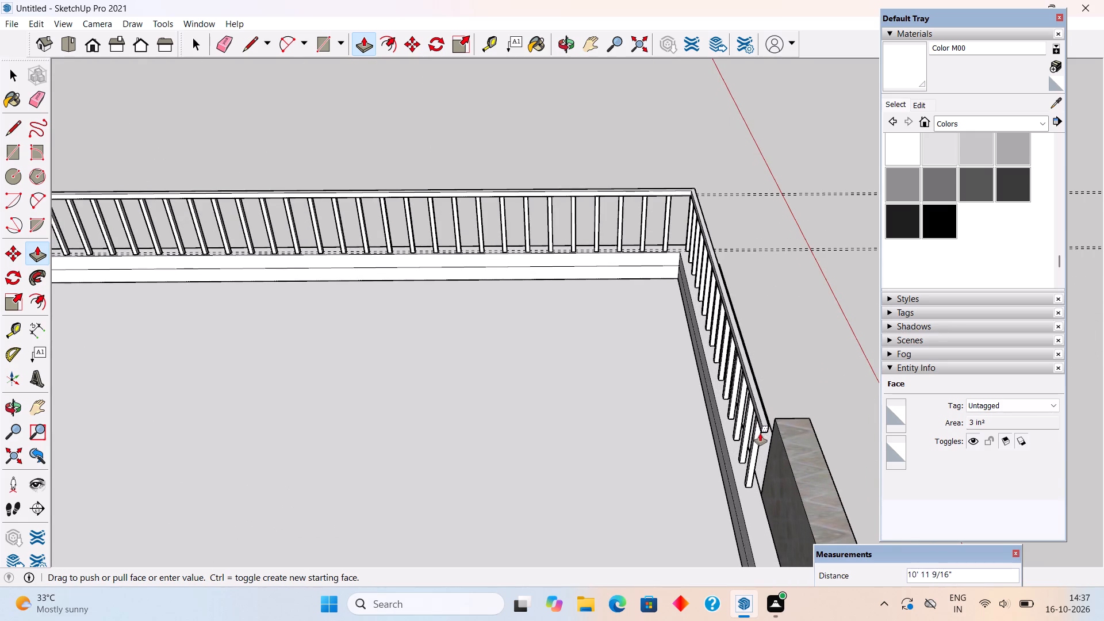
left_click(762, 458)
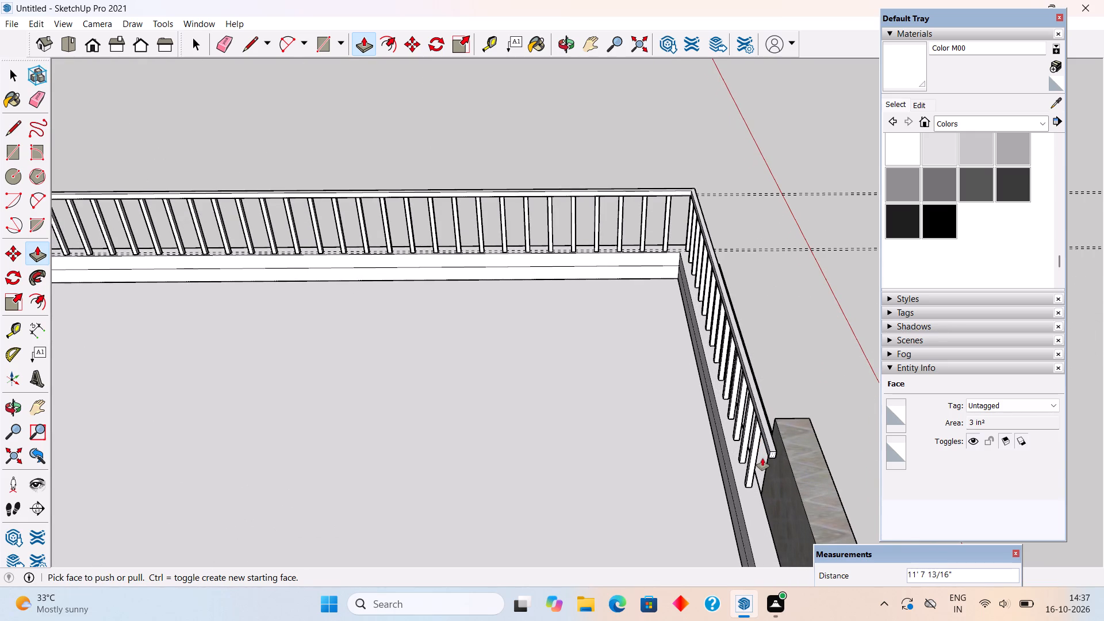
key("space")
left_click(812, 328)
Copy the last front post 9" along the parapet towards the stone feature wall.
middle_click_drag(639, 293, 197, 171)
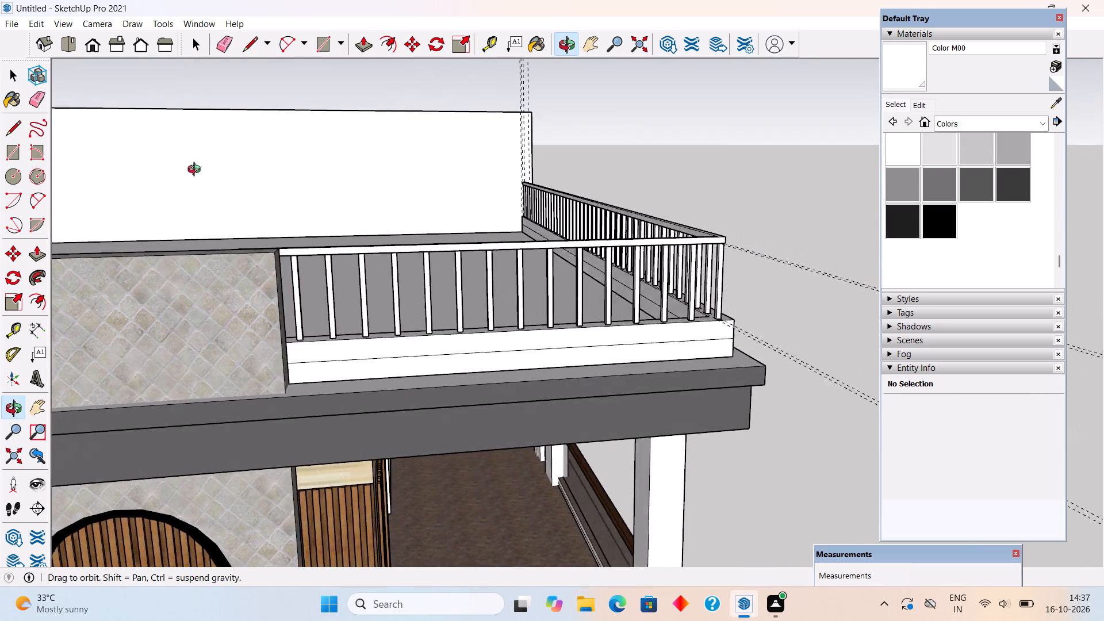
middle_click_drag(197, 171, 121, 171)
scroll(288, 268, "up", 5)
middle_click_drag(288, 193, 76, 216)
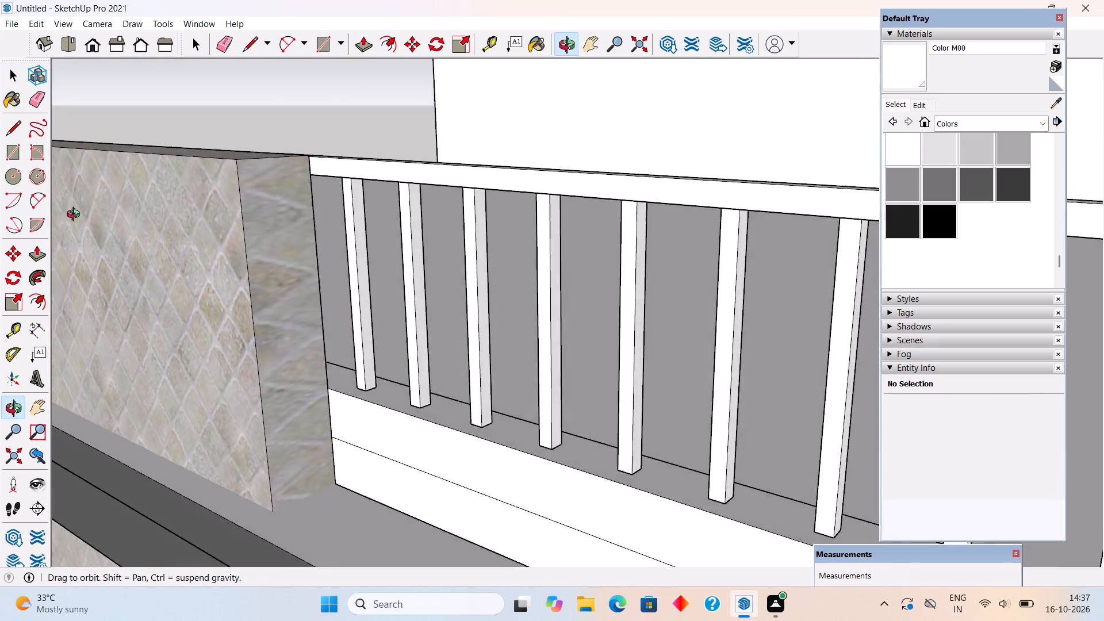
middle_click_drag(76, 216, 139, 290)
scroll(139, 290, "down", 4)
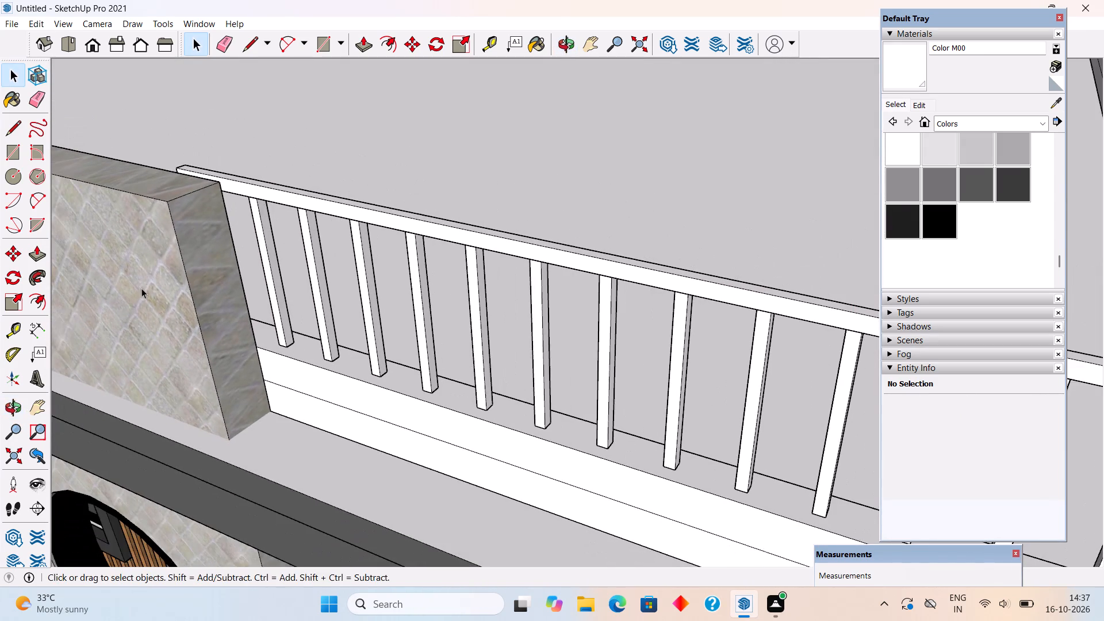
middle_click_drag(167, 187, 344, 255)
scroll(403, 156, "down", 6)
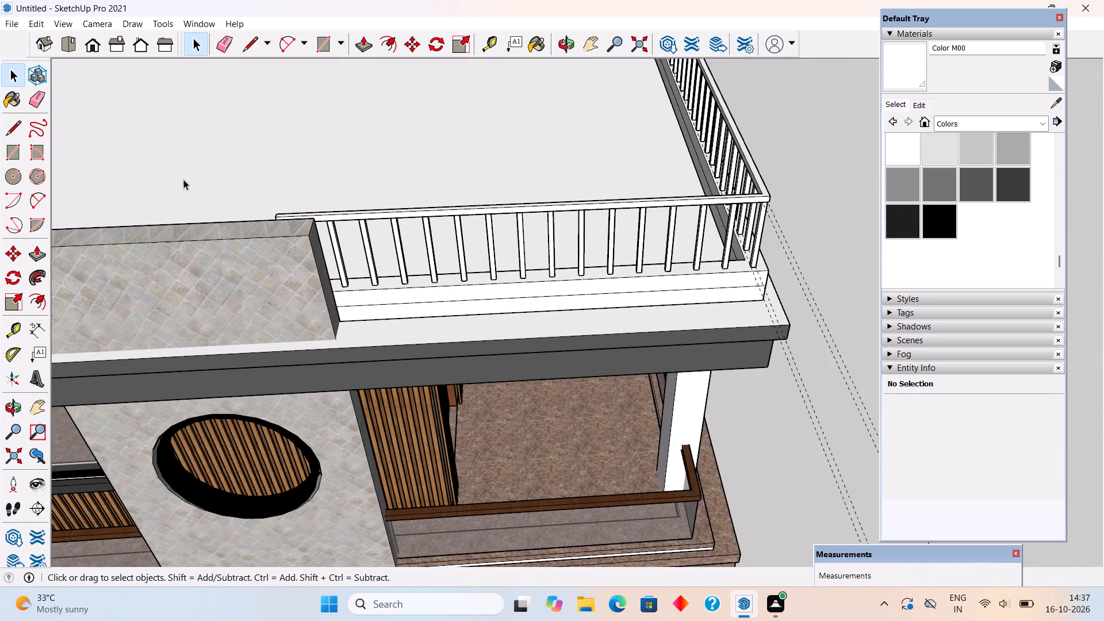
middle_click_drag(302, 274, 620, 254)
middle_click_drag(371, 324, 618, 295)
scroll(618, 295, "down", 3)
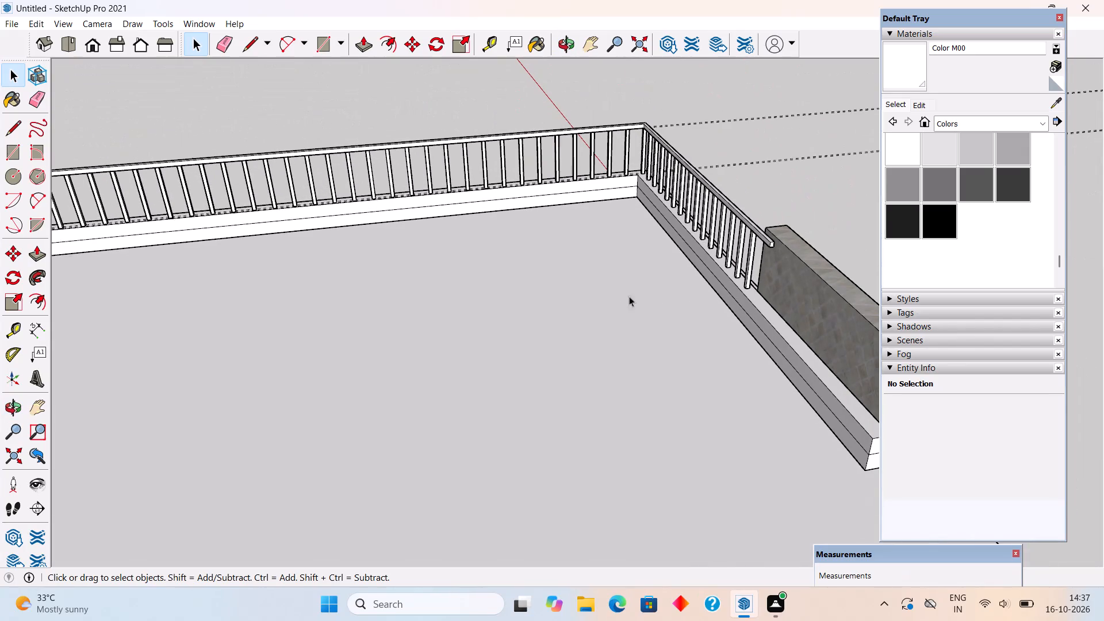
left_click(746, 277)
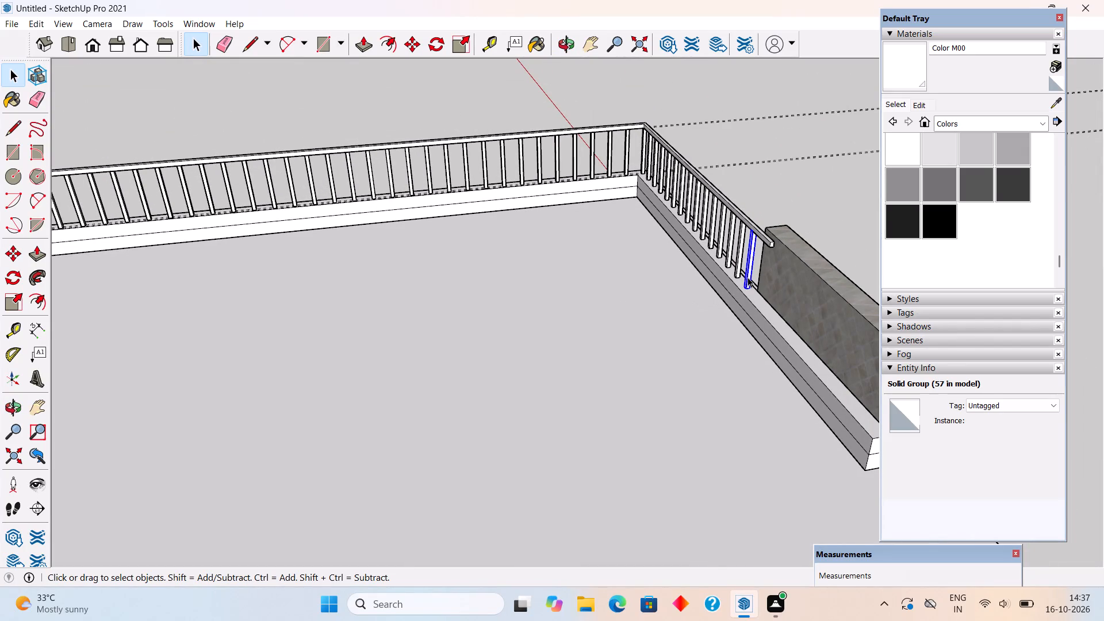
left_click(747, 277)
key("m")
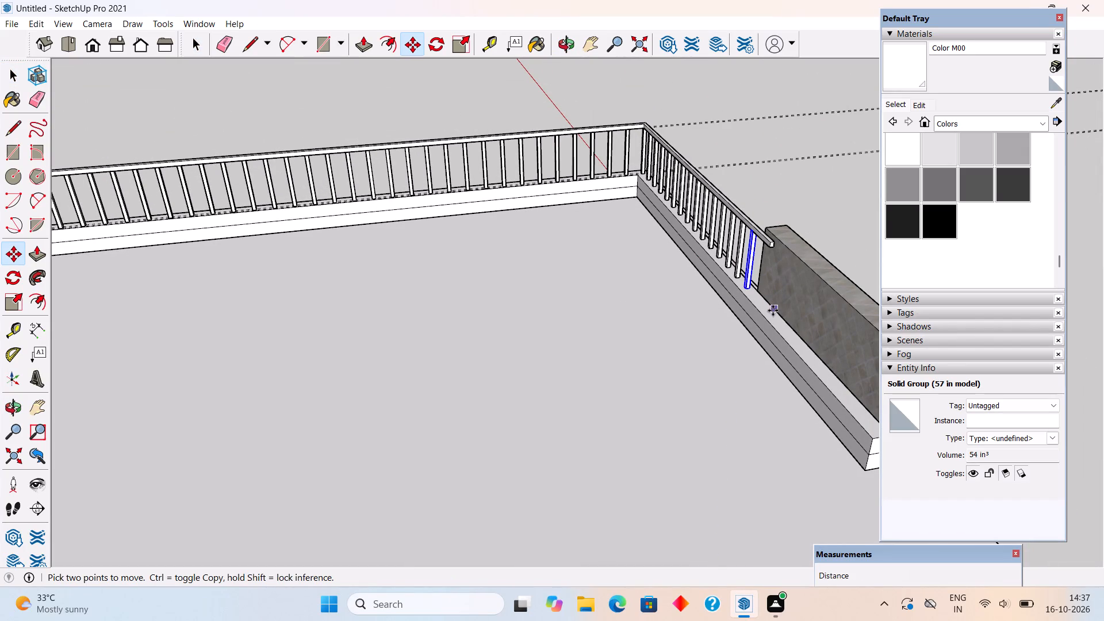
left_click(750, 268)
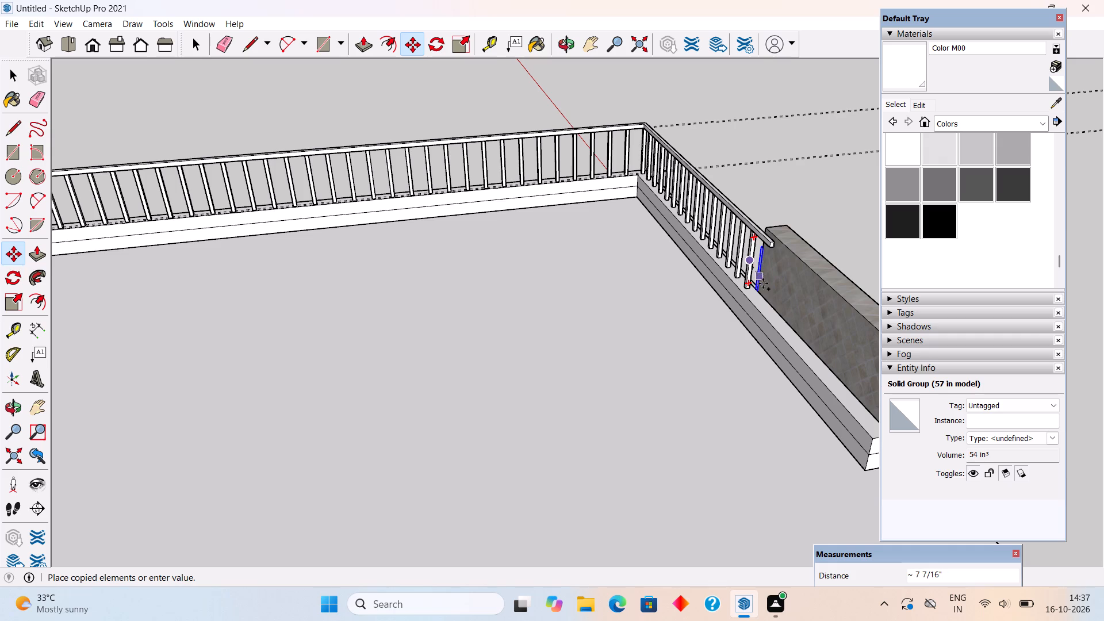
type("9\"")
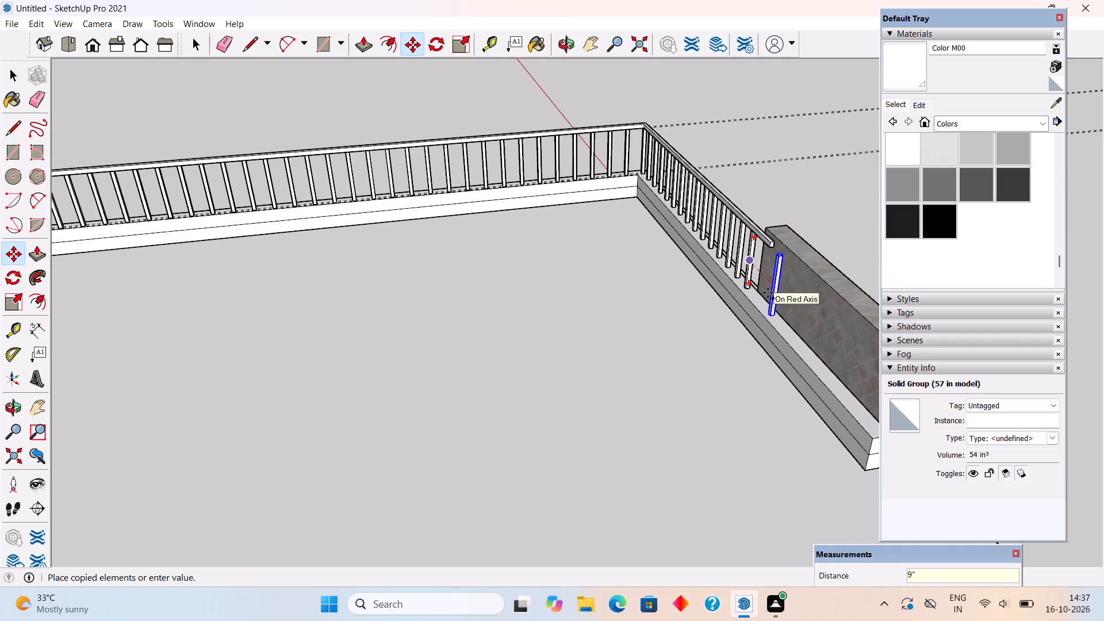
key("Return")
key("space")
Push/Pull the front rail's free end back flush with the outer face of the new last post.
scroll(768, 293, "up", 4)
scroll(765, 216, "up", 4)
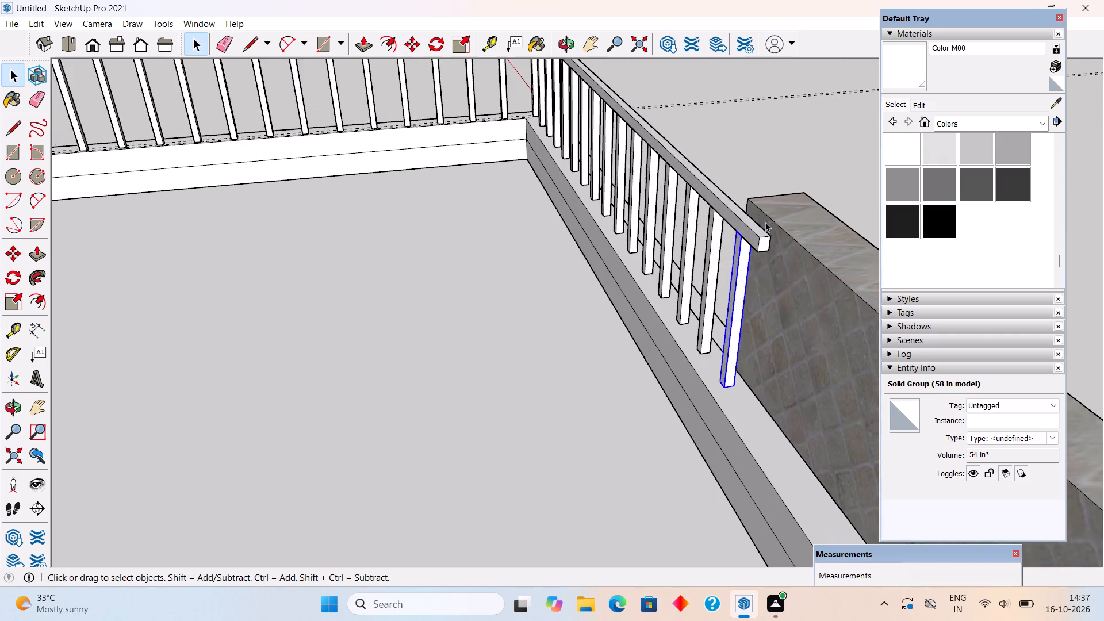
scroll(765, 222, "up", 7)
left_click(764, 248)
key("p")
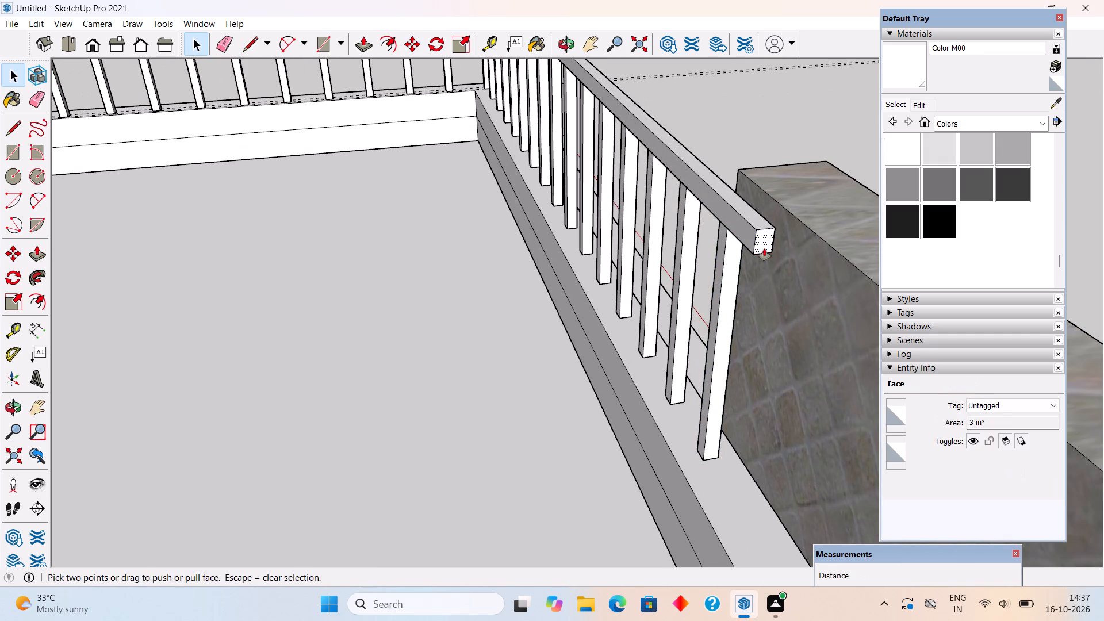
left_click(764, 248)
left_click(730, 285)
key("space")
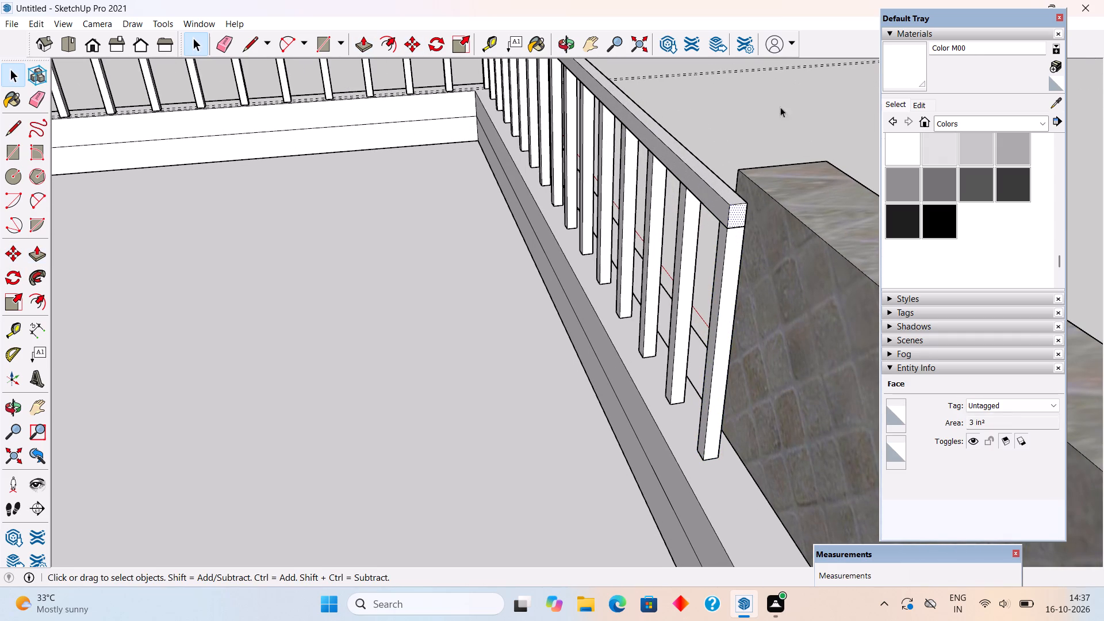
left_click(769, 124)
Push/Pull the upper band of the front parapet about 7/8" outward, beyond the band below it.
middle_click_drag(715, 206, 586, 214)
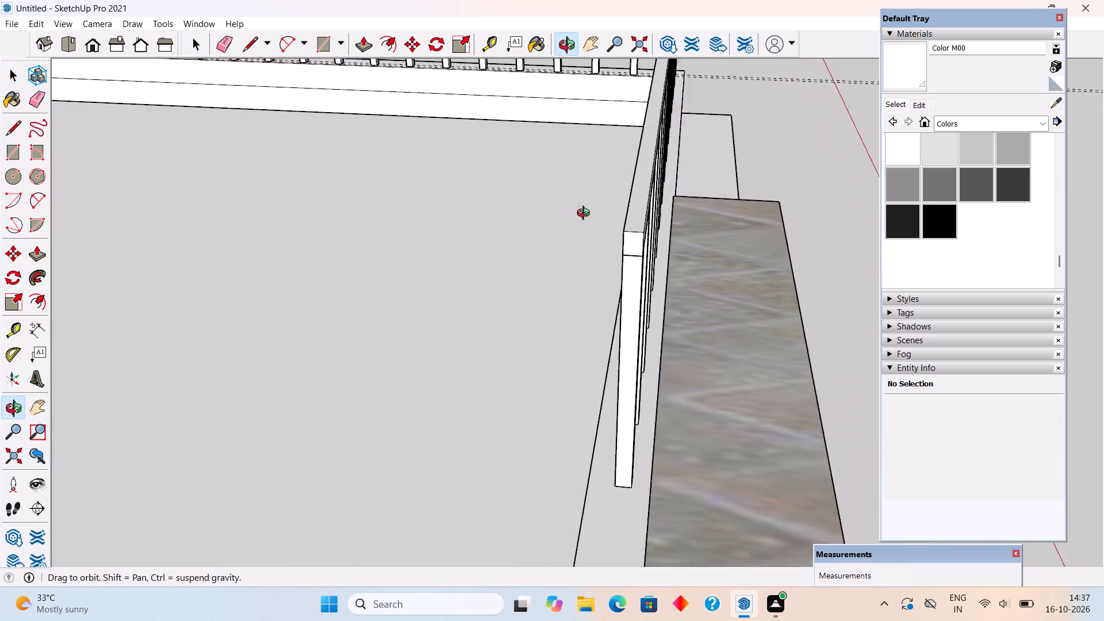
middle_click_drag(586, 214, 534, 206)
scroll(534, 206, "down", 16)
left_click(684, 237)
middle_click_drag(573, 191, 550, 179)
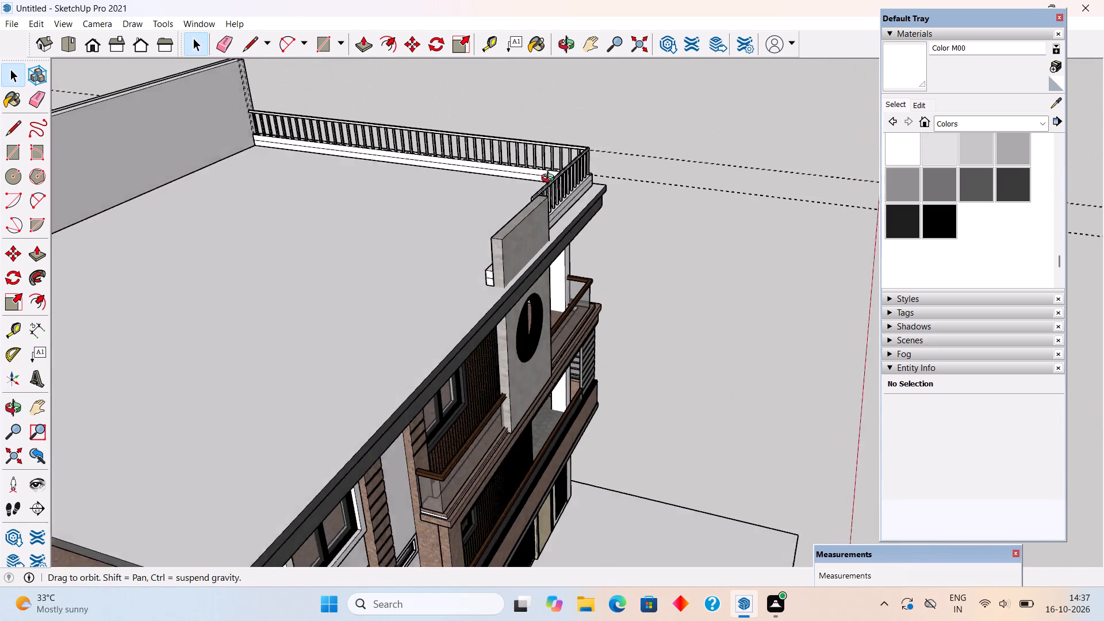
middle_click_drag(550, 179, 260, 107)
scroll(439, 133, "up", 5)
middle_click_drag(563, 218, 367, 214)
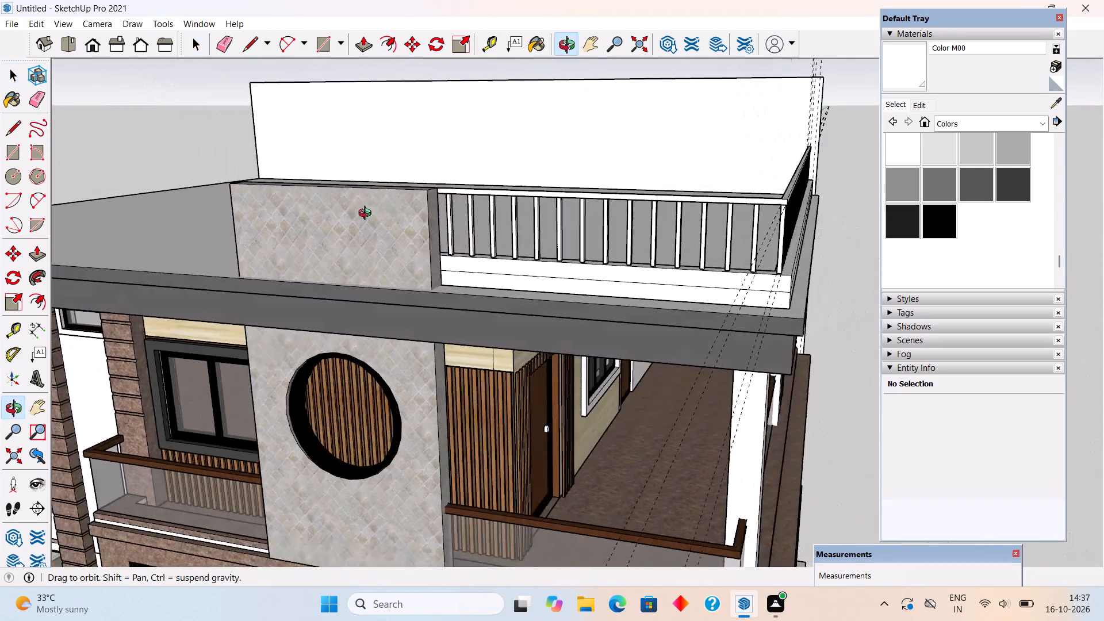
middle_click_drag(367, 214, 279, 208)
scroll(280, 208, "up", 2)
scroll(387, 217, "up", 3)
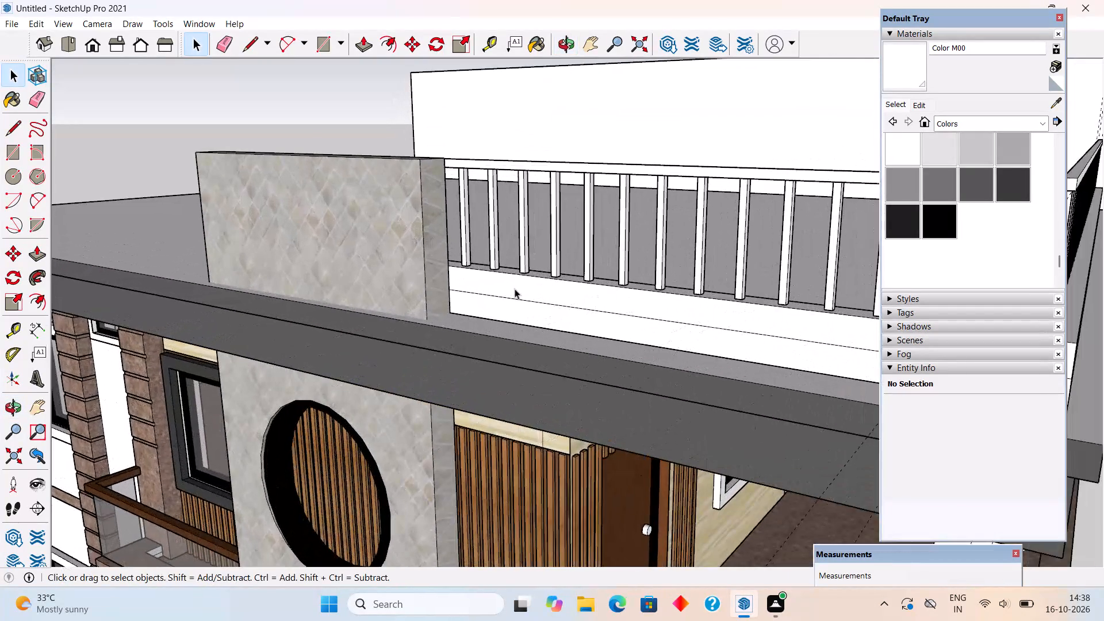
triple_click(515, 289)
left_click(515, 289)
scroll(515, 289, "up", 5)
left_click(515, 289)
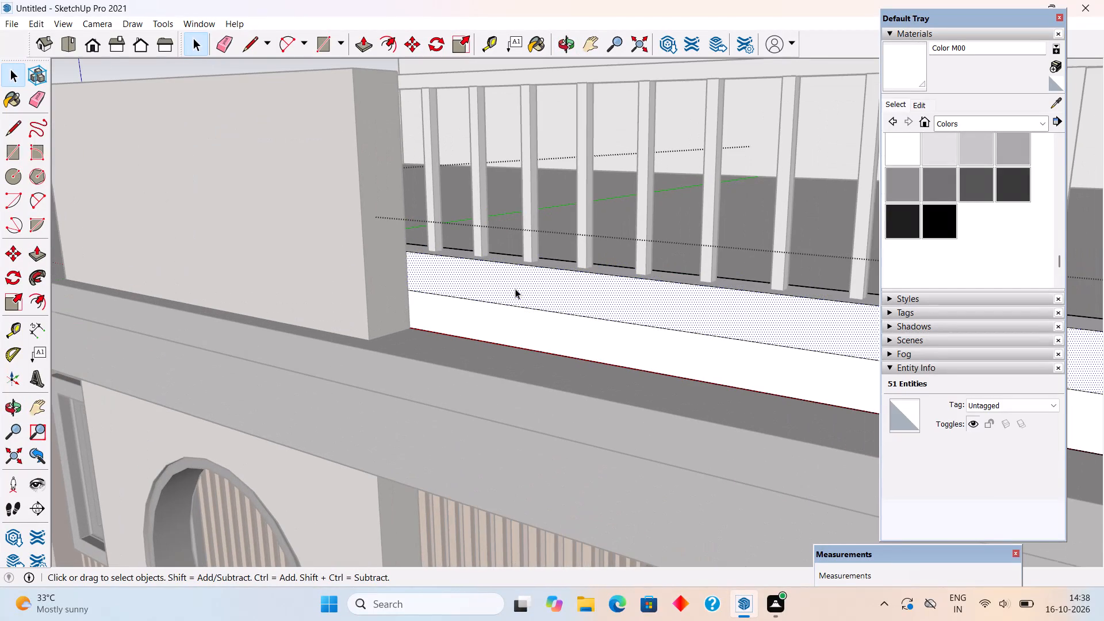
key("p")
left_click(515, 289)
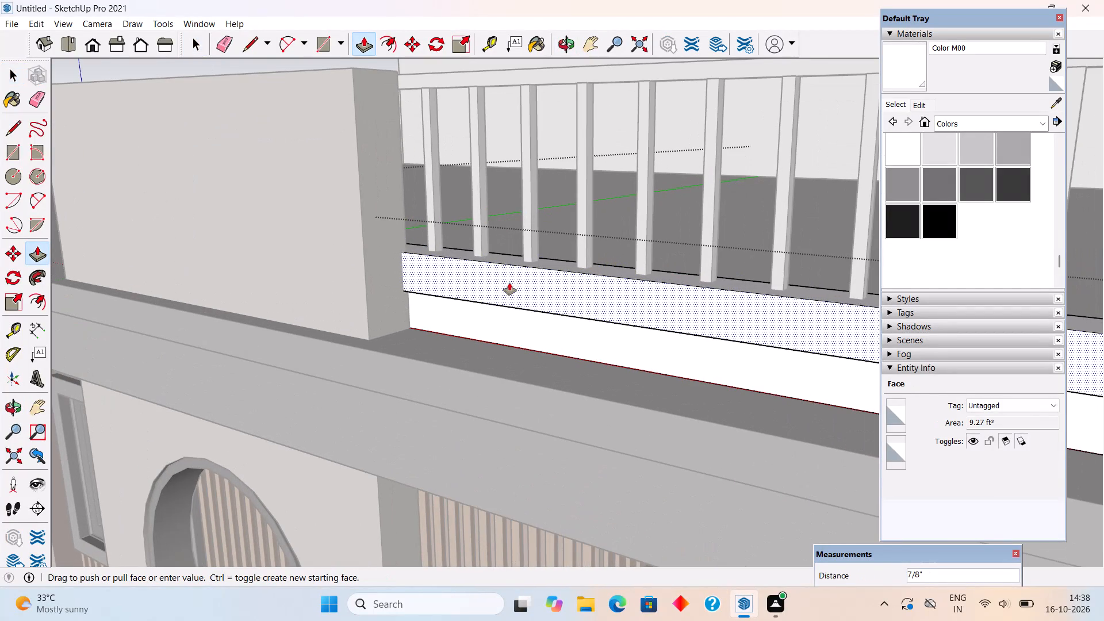
left_click(509, 283)
key("space")
scroll(509, 283, "down", 6)
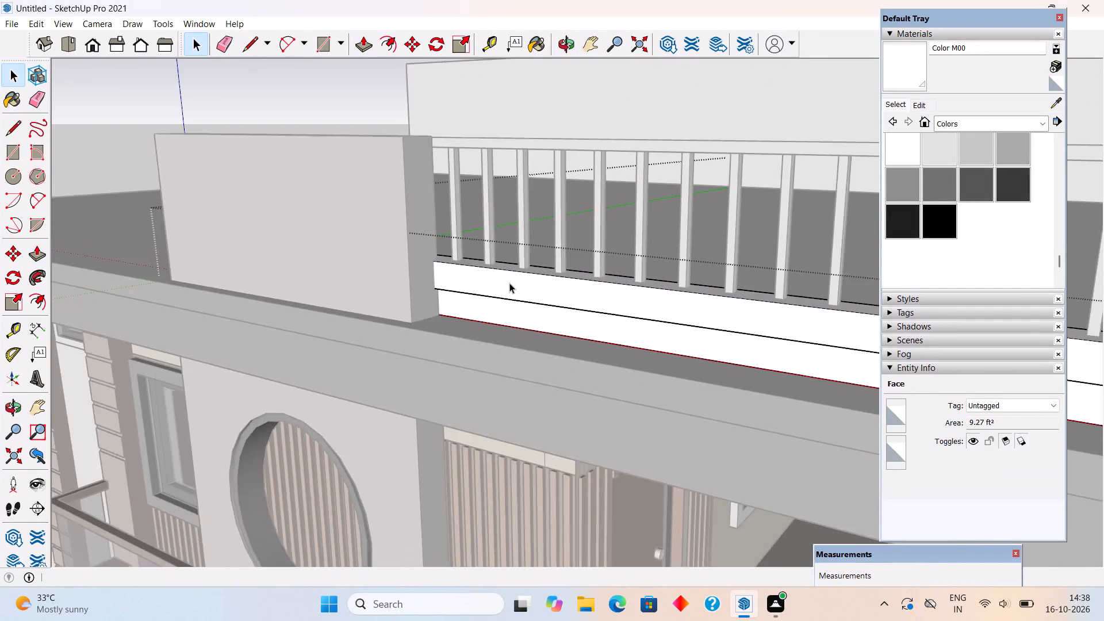
scroll(509, 283, "down", 11)
left_click(400, 117)
Push/Pull the upper band of the long side parapet about 2 1/4" outward.
middle_click_drag(513, 239, 431, 239)
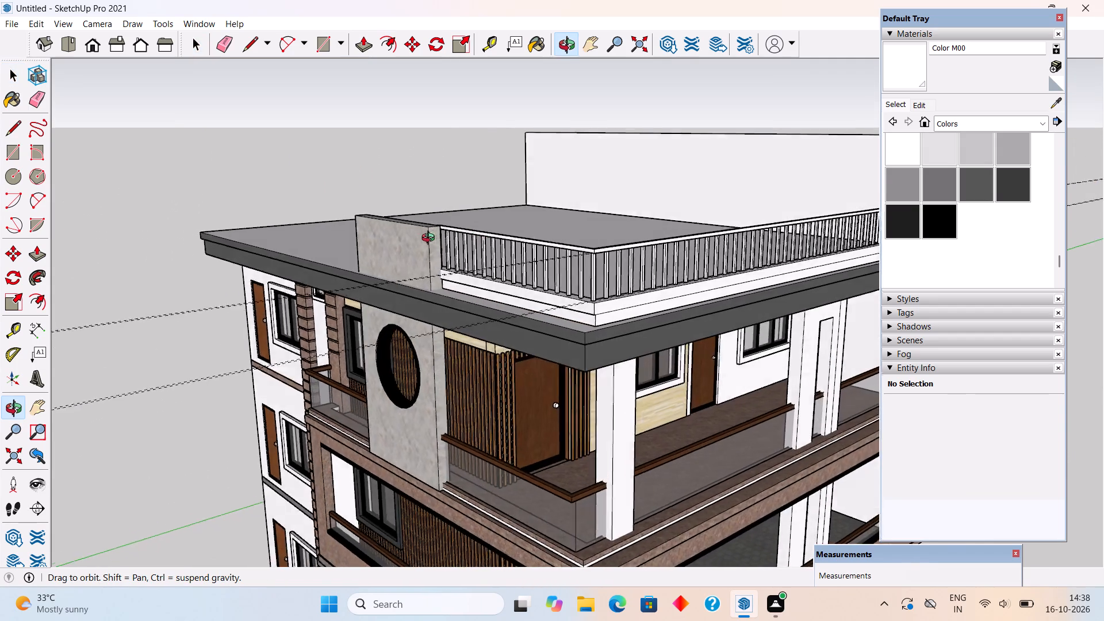
middle_click_drag(431, 239, 331, 253)
scroll(478, 311, "up", 5)
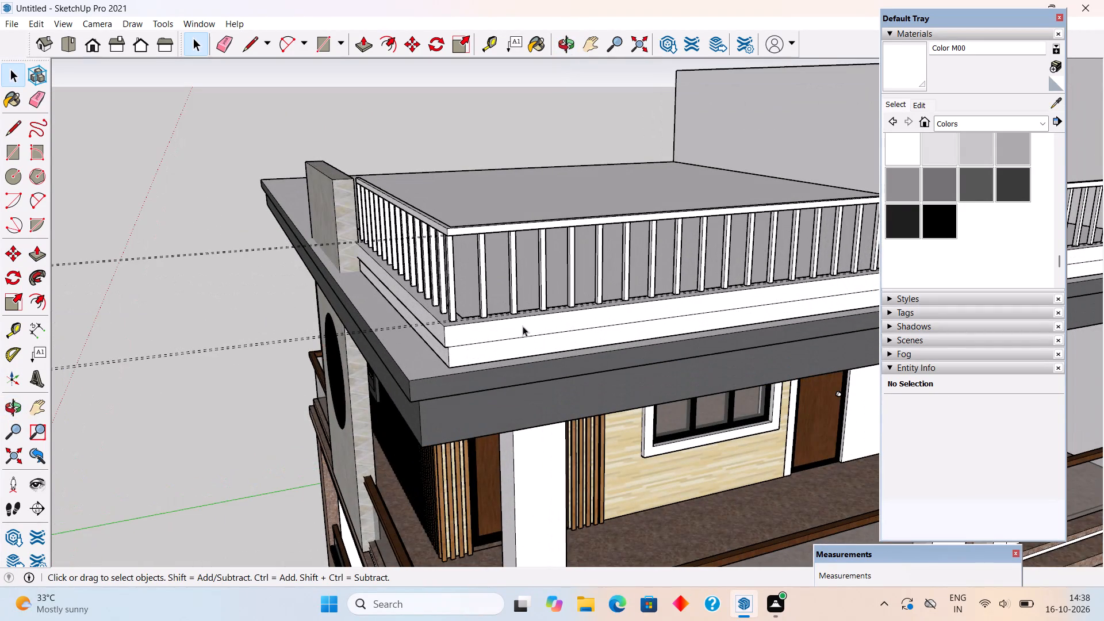
triple_click(523, 333)
key("p")
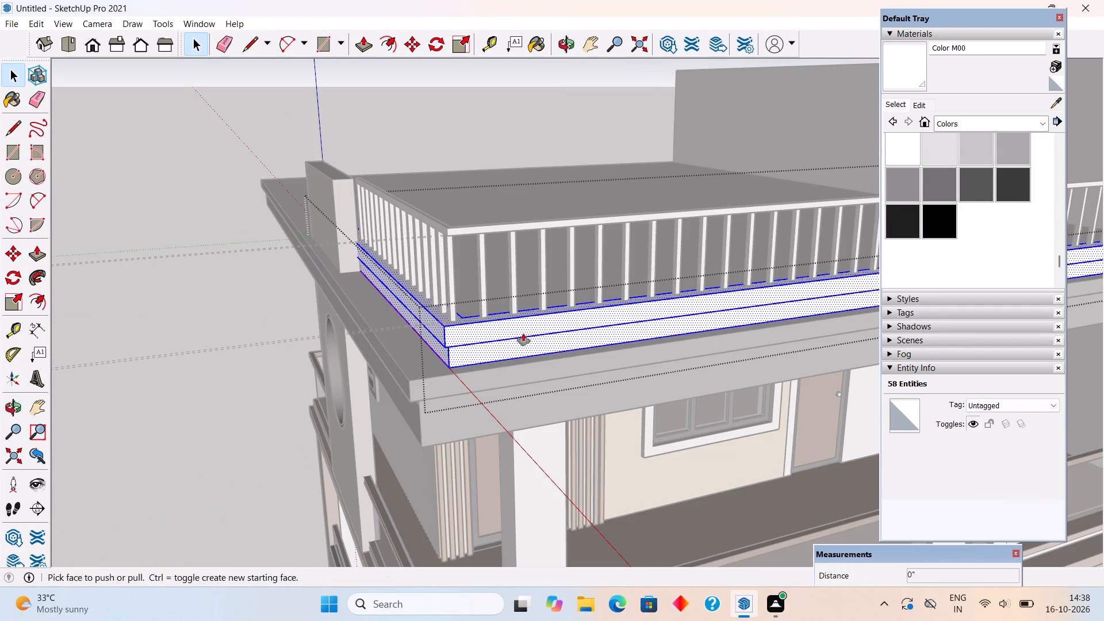
left_click(526, 329)
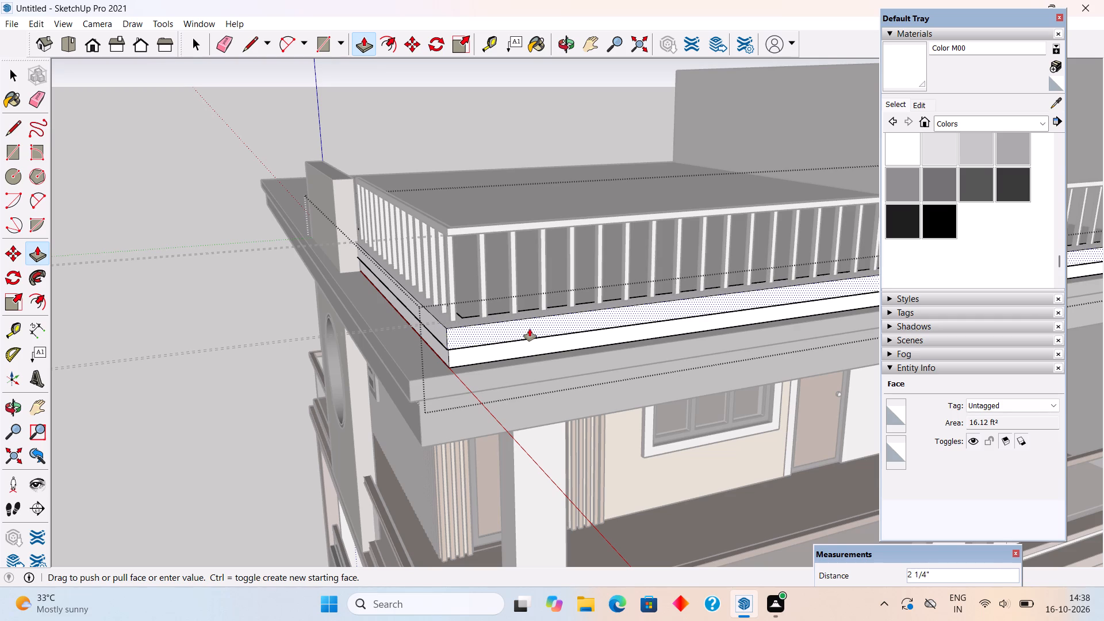
left_click(530, 329)
key("space")
left_click(489, 120)
Push/Pull the side parapet's upper band slightly back inward at the corner, reducing its overhang beyond the lower band.
middle_click_drag(471, 321, 642, 306)
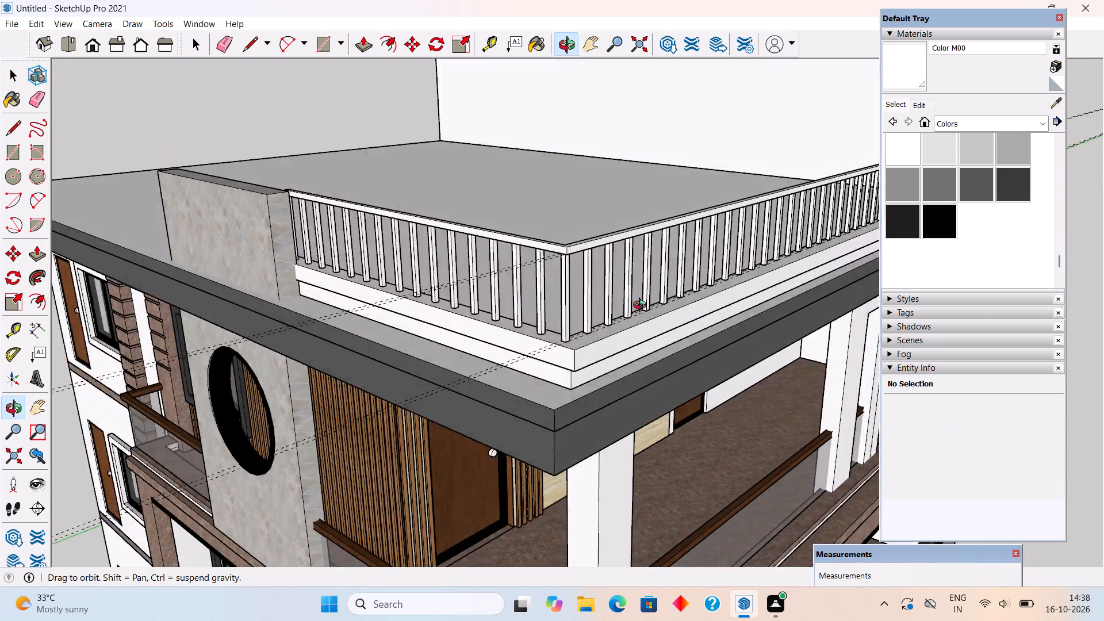
middle_click_drag(642, 306, 719, 223)
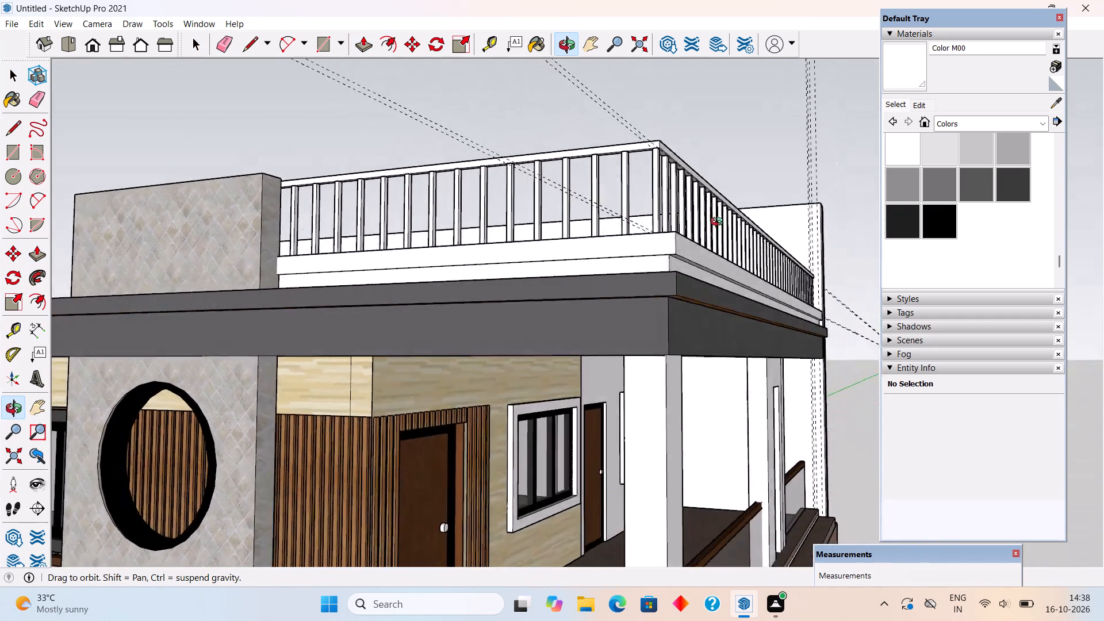
middle_click_drag(719, 223, 712, 275)
scroll(691, 291, "up", 5)
left_click(691, 292)
scroll(691, 292, "up", 3)
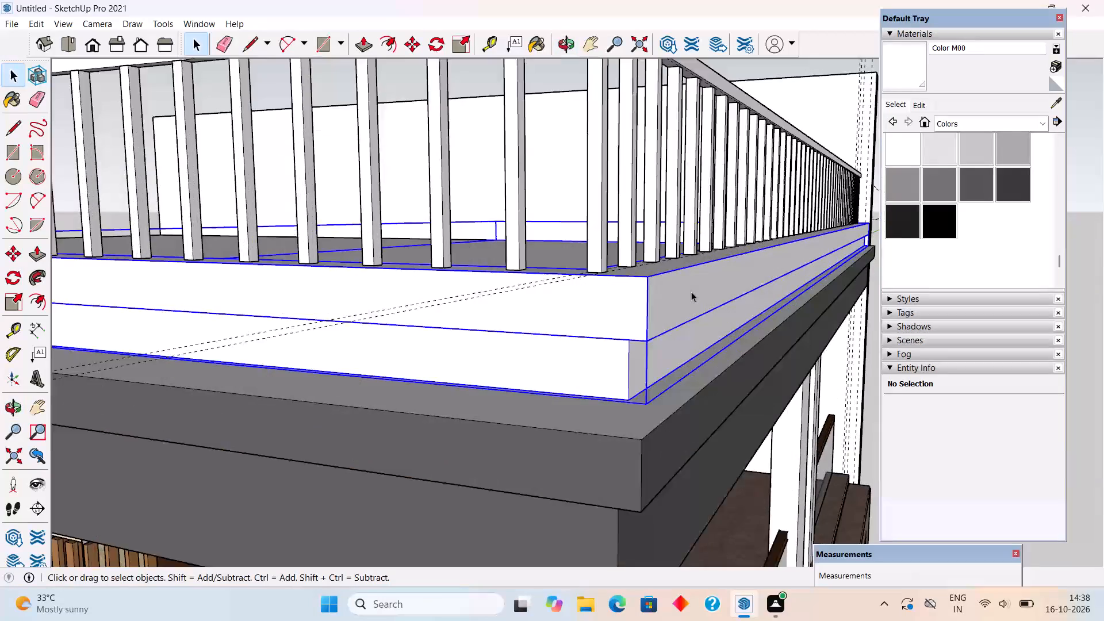
scroll(691, 292, "up", 2)
triple_click(691, 292)
key("p")
left_click(691, 292)
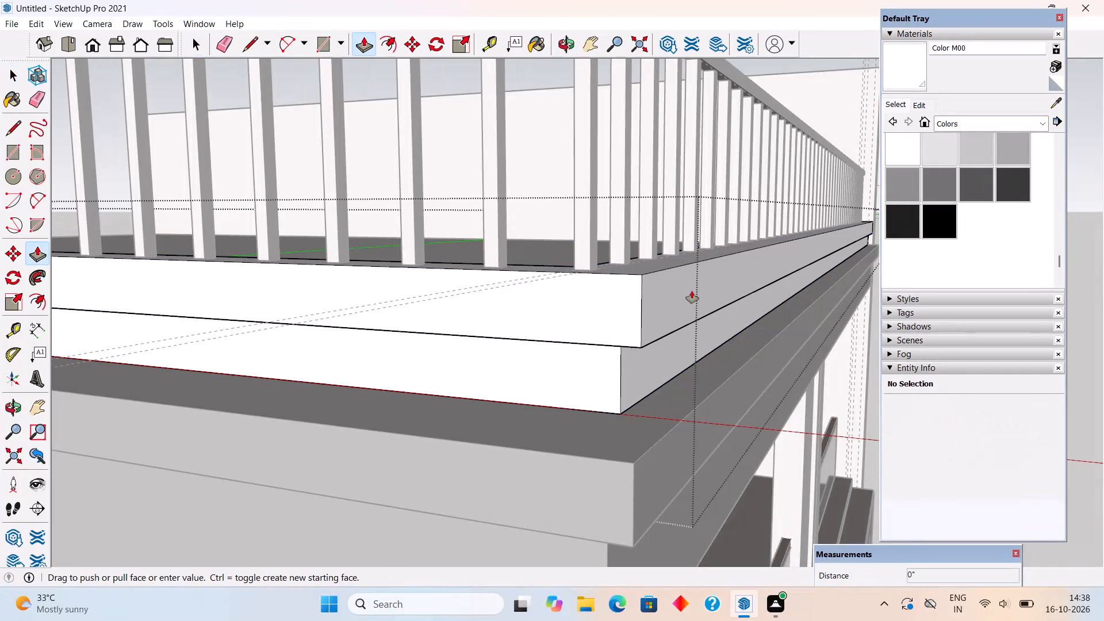
left_click(680, 286)
key("space")
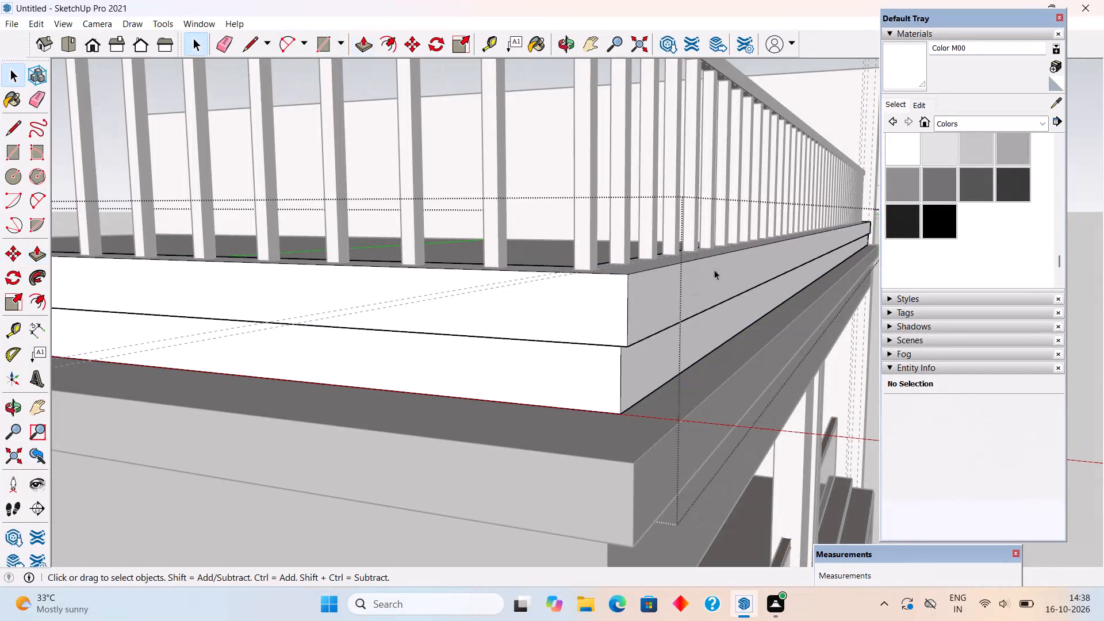
scroll(731, 268, "down", 11)
left_click(759, 105)
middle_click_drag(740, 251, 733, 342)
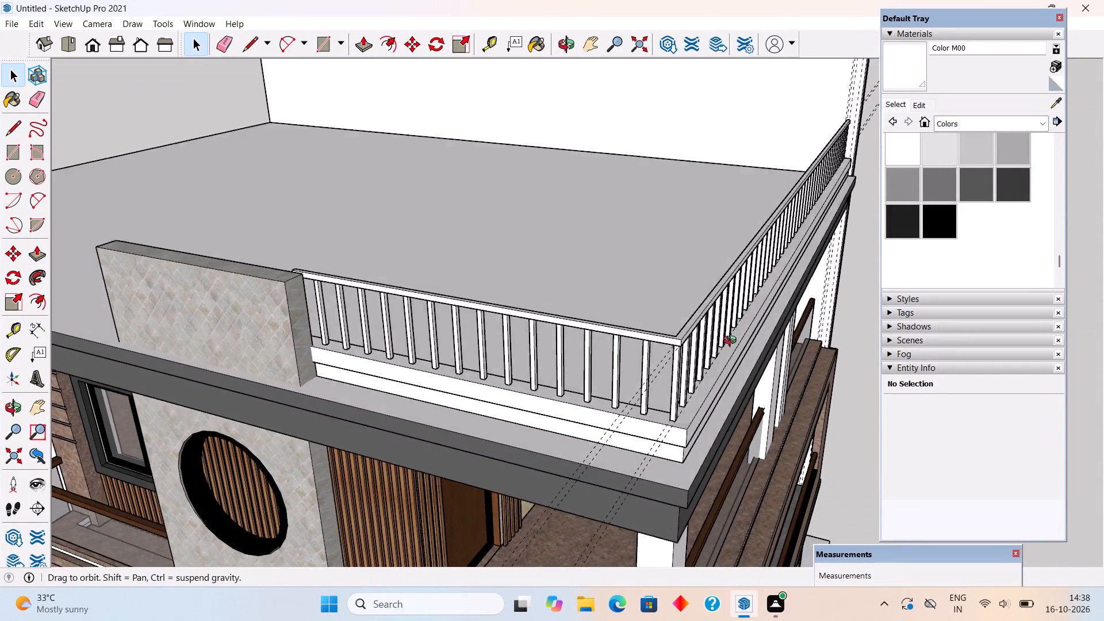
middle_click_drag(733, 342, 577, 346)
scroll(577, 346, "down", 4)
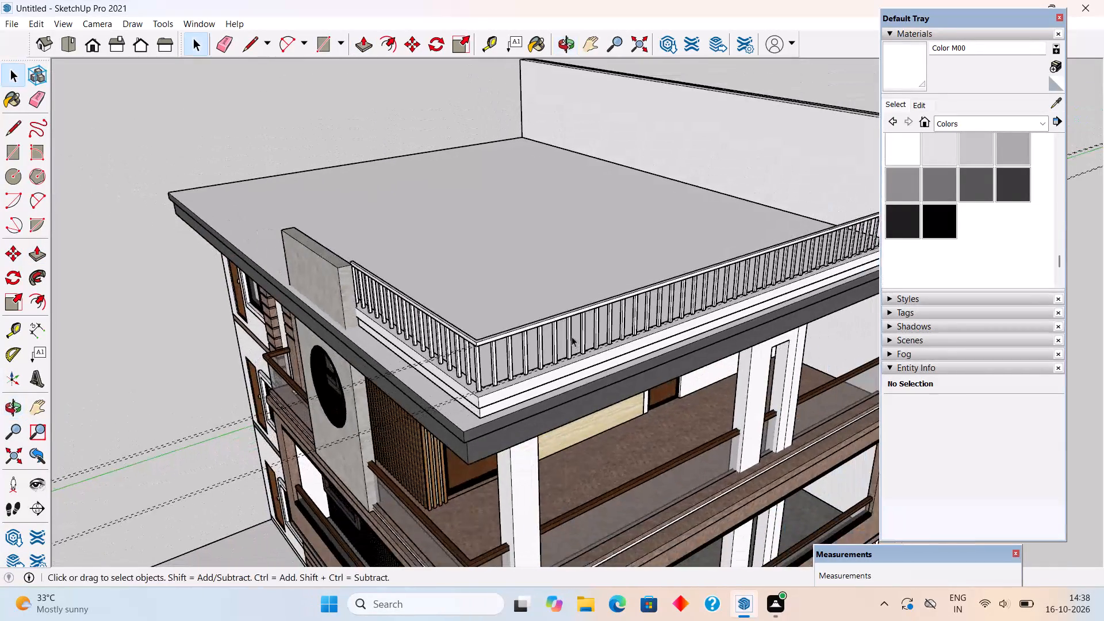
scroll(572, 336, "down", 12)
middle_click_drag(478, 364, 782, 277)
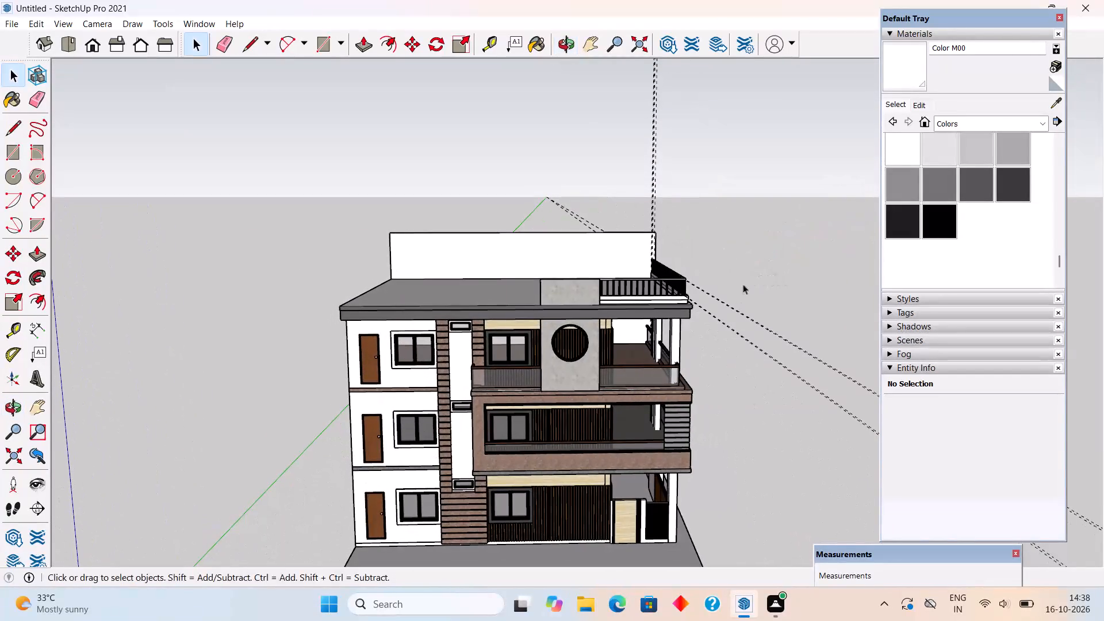
Delete all guides in the model.
left_click(27, 21)
left_click(162, 147)
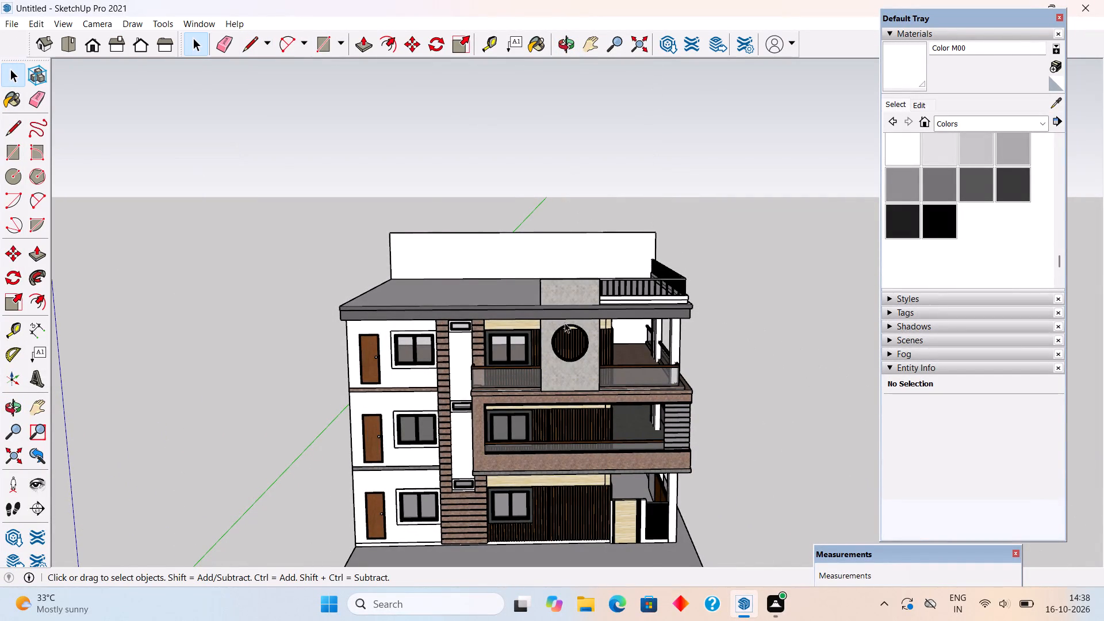
Examine the building's facade, balconies and roof railing from the front and from the street corner.
scroll(565, 323, "up", 4)
middle_click_drag(570, 277, 553, 191)
scroll(551, 185, "down", 8)
middle_click_drag(647, 321, 482, 320)
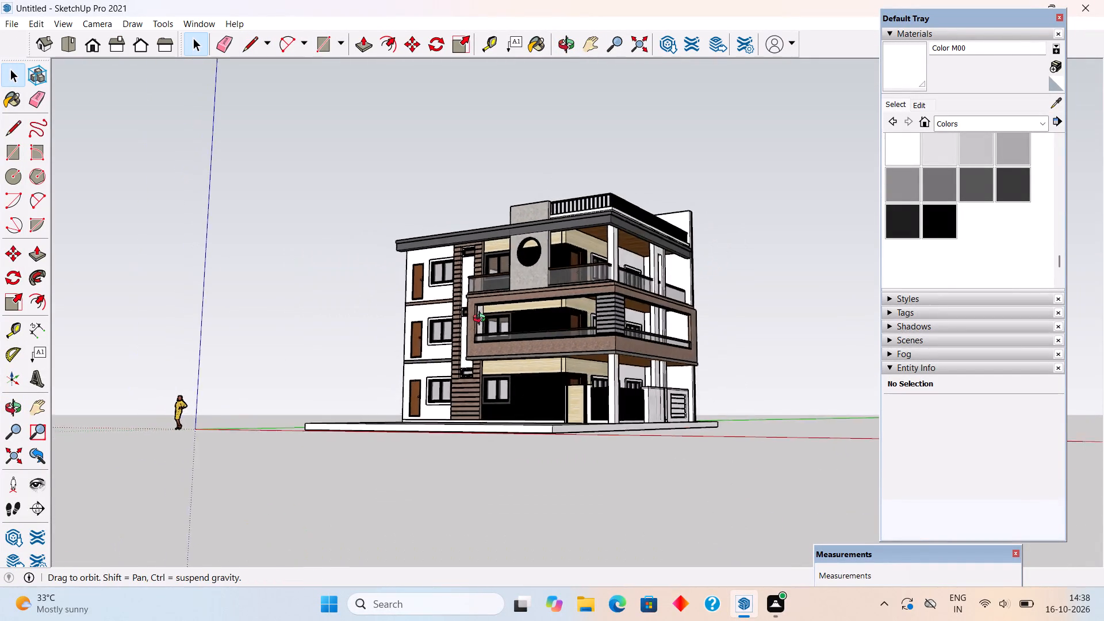
middle_click_drag(482, 320, 478, 324)
scroll(479, 323, "up", 4)
scroll(746, 370, "up", 1)
middle_click_drag(703, 352, 584, 347)
scroll(584, 347, "up", 3)
scroll(633, 227, "up", 2)
scroll(634, 227, "down", 4)
middle_click_drag(629, 237, 654, 335)
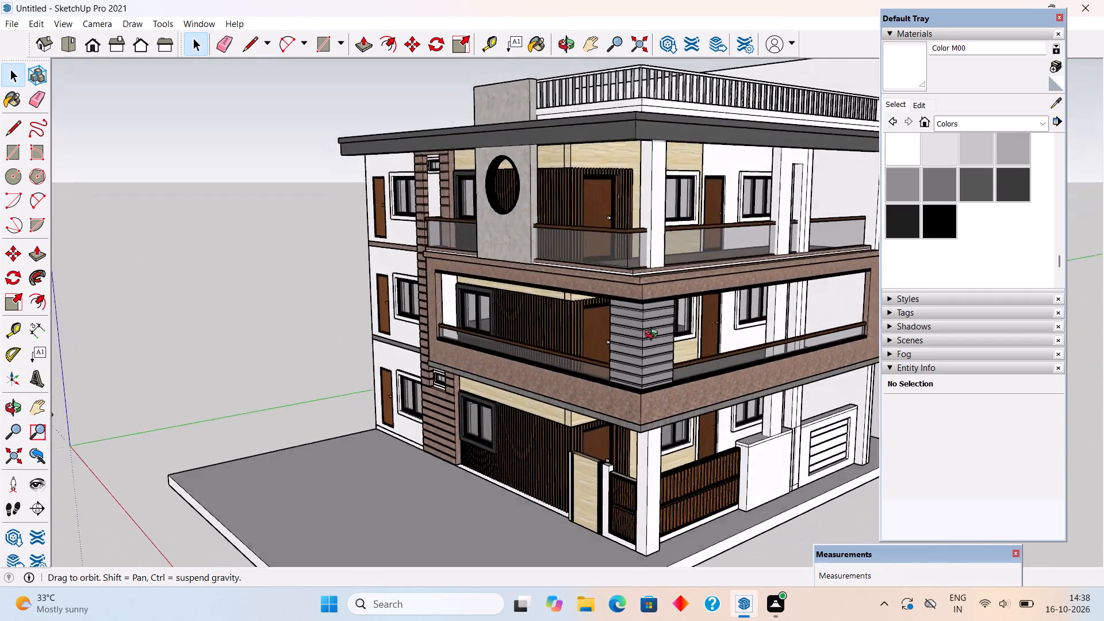
middle_click_drag(654, 335, 687, 348)
scroll(687, 348, "down", 4)
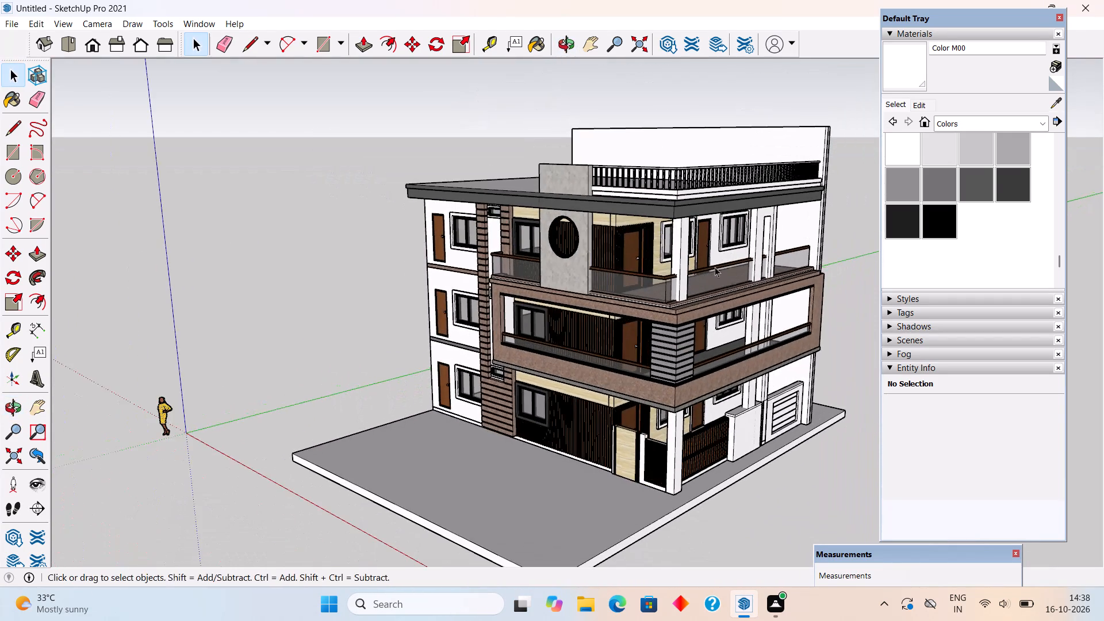
middle_click_drag(693, 267, 645, 263)
scroll(644, 263, "up", 3)
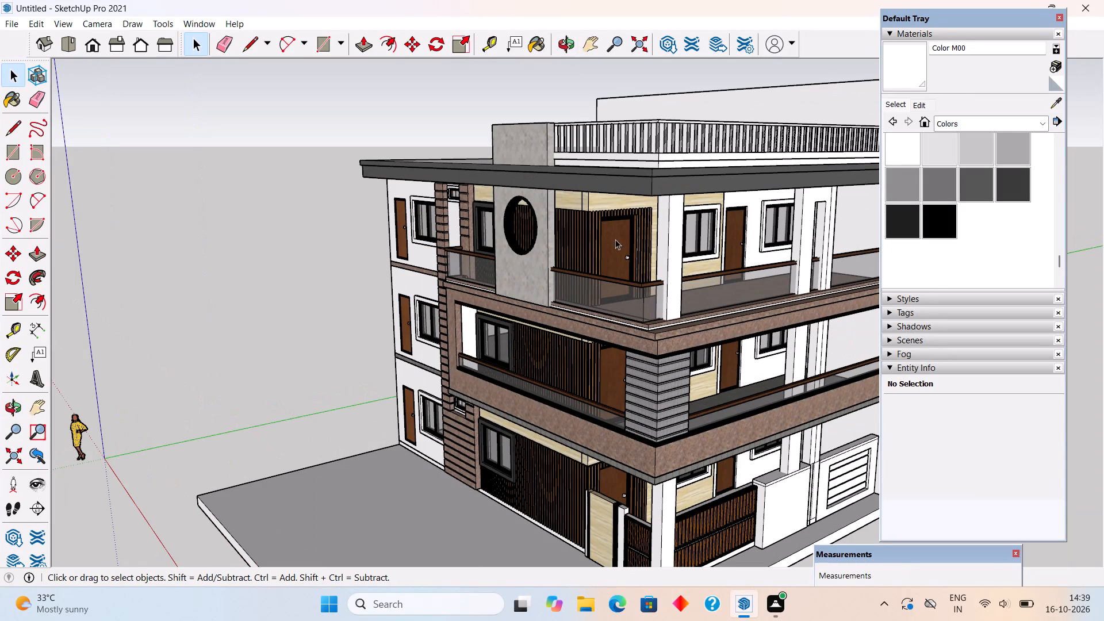
middle_click_drag(590, 211, 886, 265)
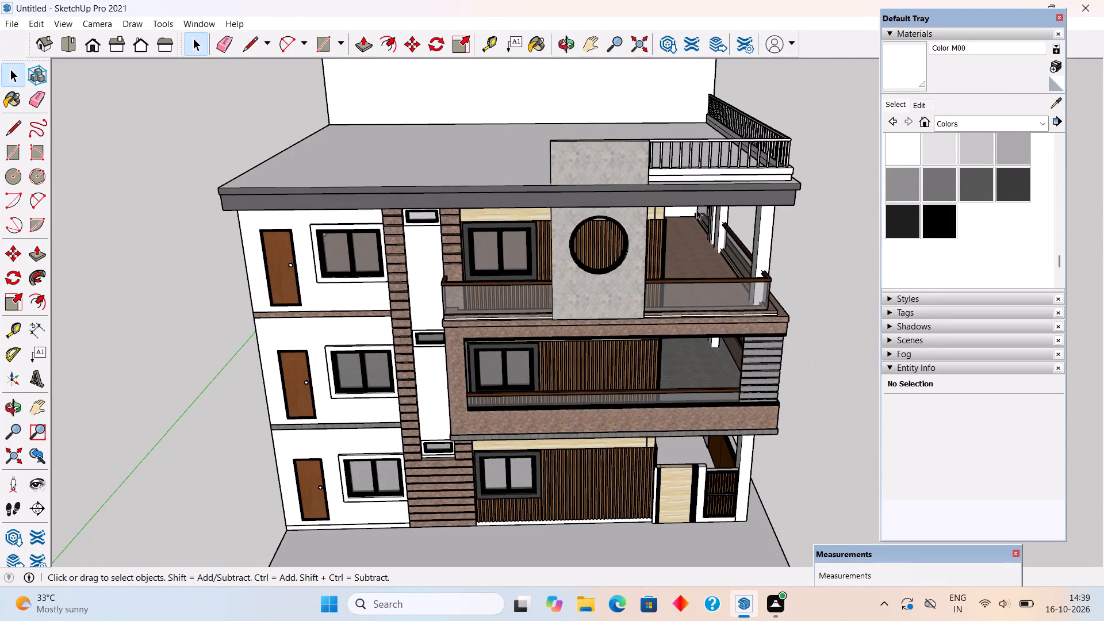
middle_click_drag(655, 199, 706, 204)
Open the stone feature wall's group for editing at its top above the roof slab.
scroll(634, 181, "up", 3)
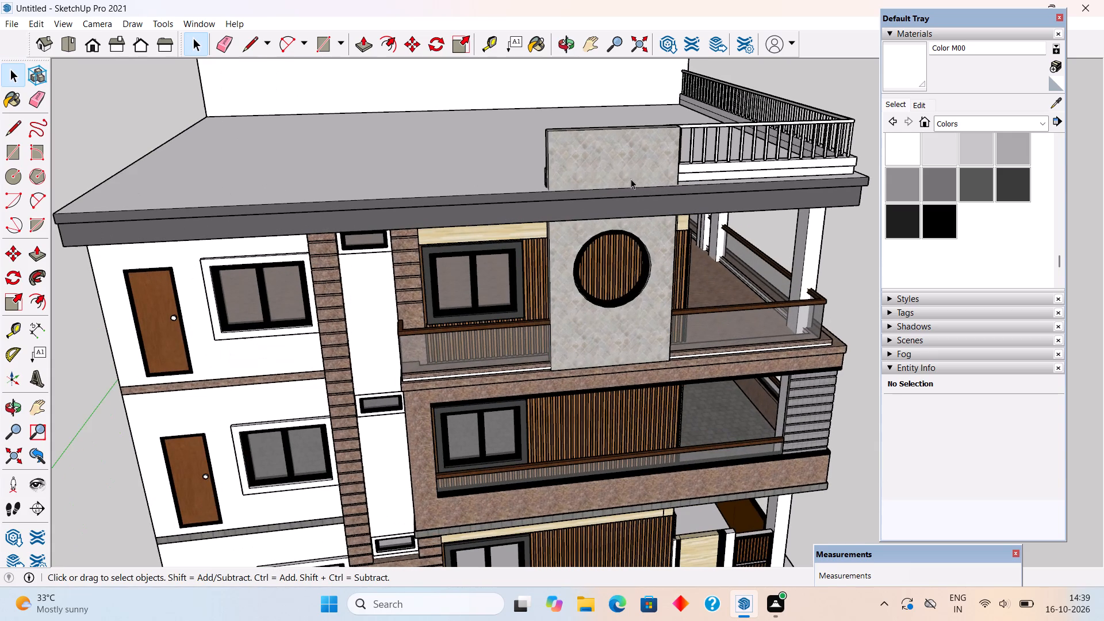
middle_click_drag(665, 166, 493, 239)
scroll(523, 191, "up", 6)
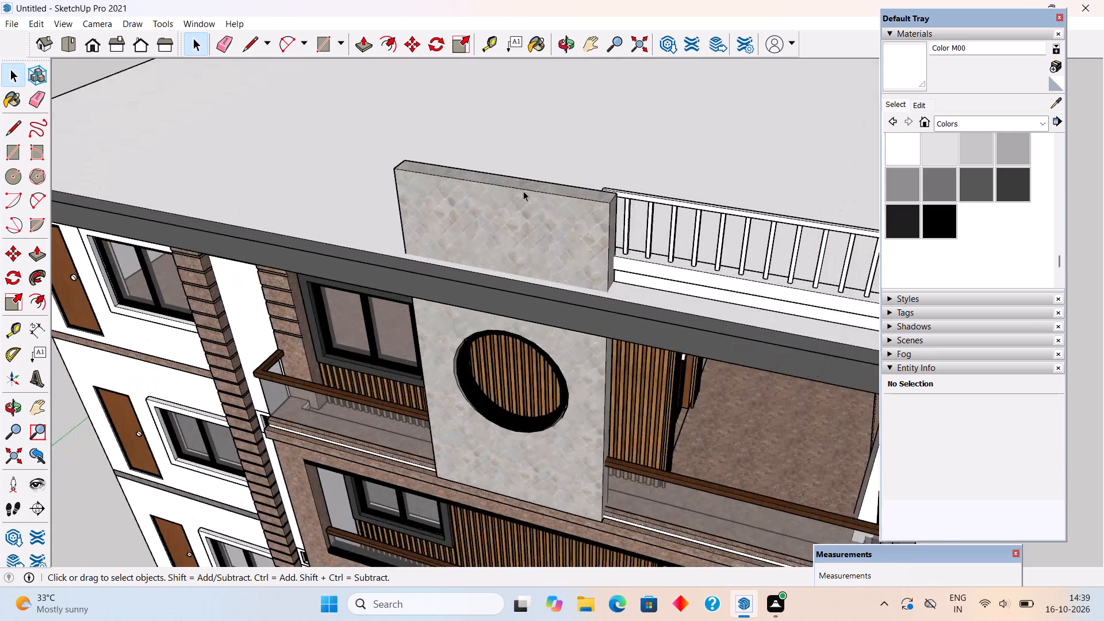
triple_click(546, 189)
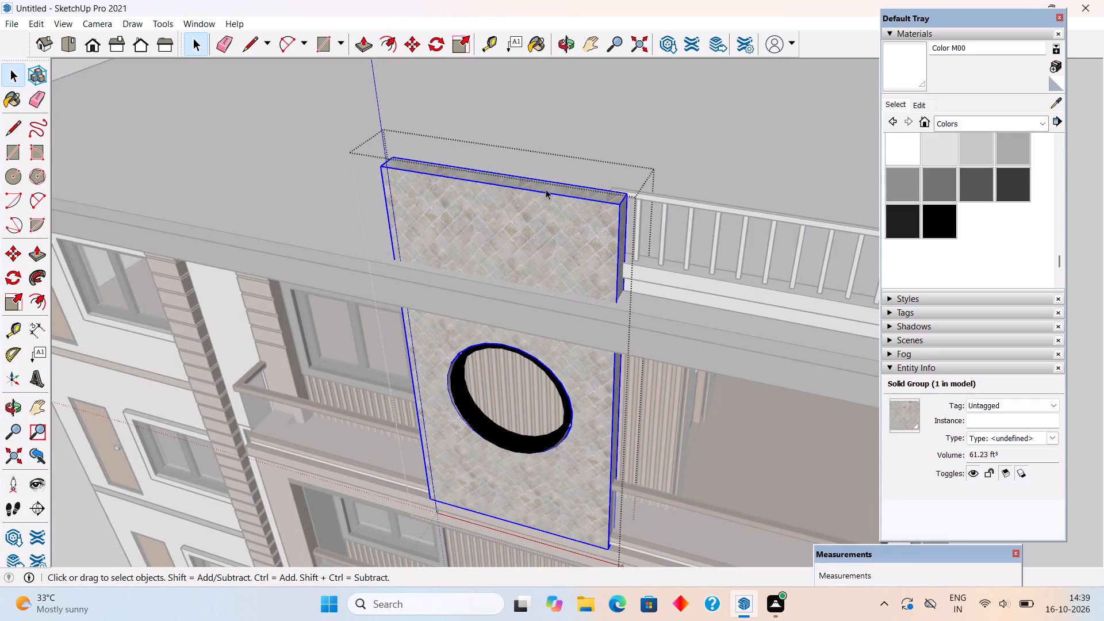
key("p")
key("space")
triple_click(549, 197)
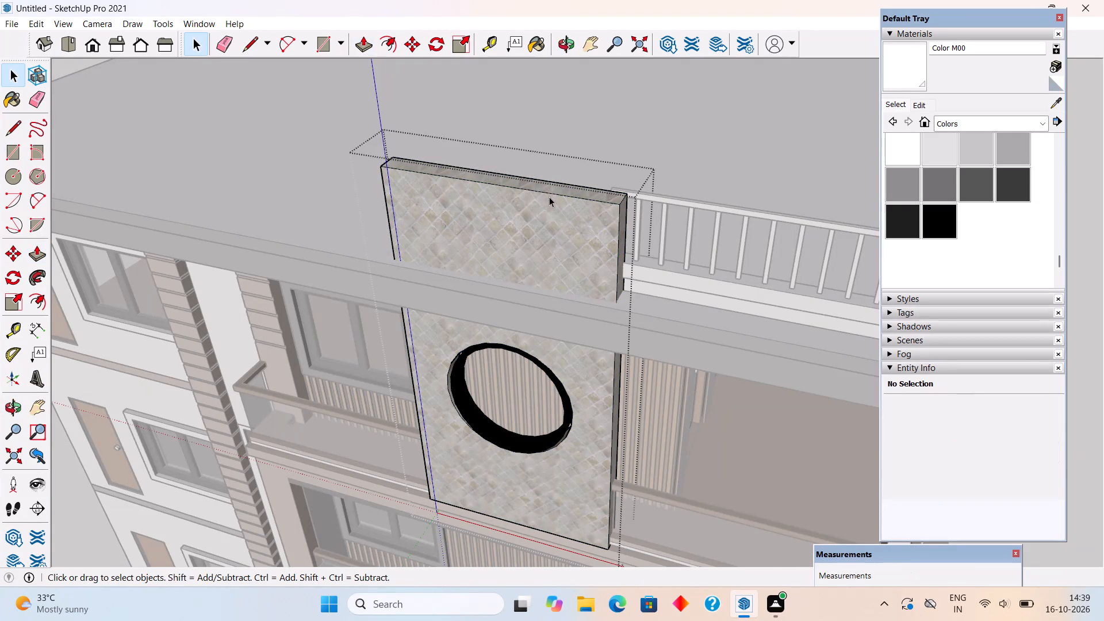
scroll(551, 192, "up", 3)
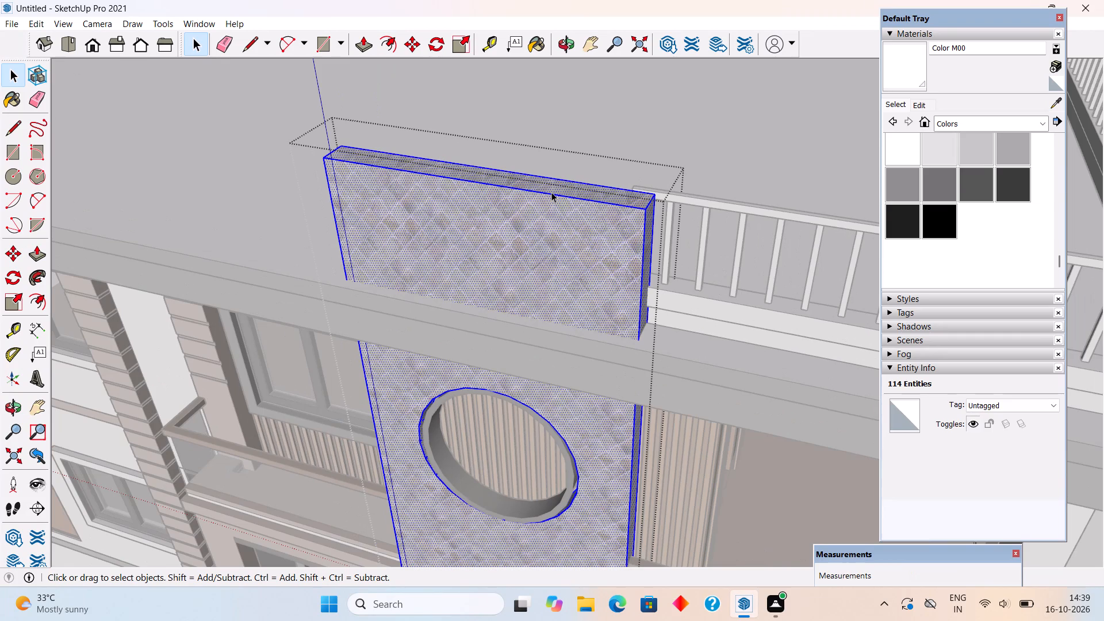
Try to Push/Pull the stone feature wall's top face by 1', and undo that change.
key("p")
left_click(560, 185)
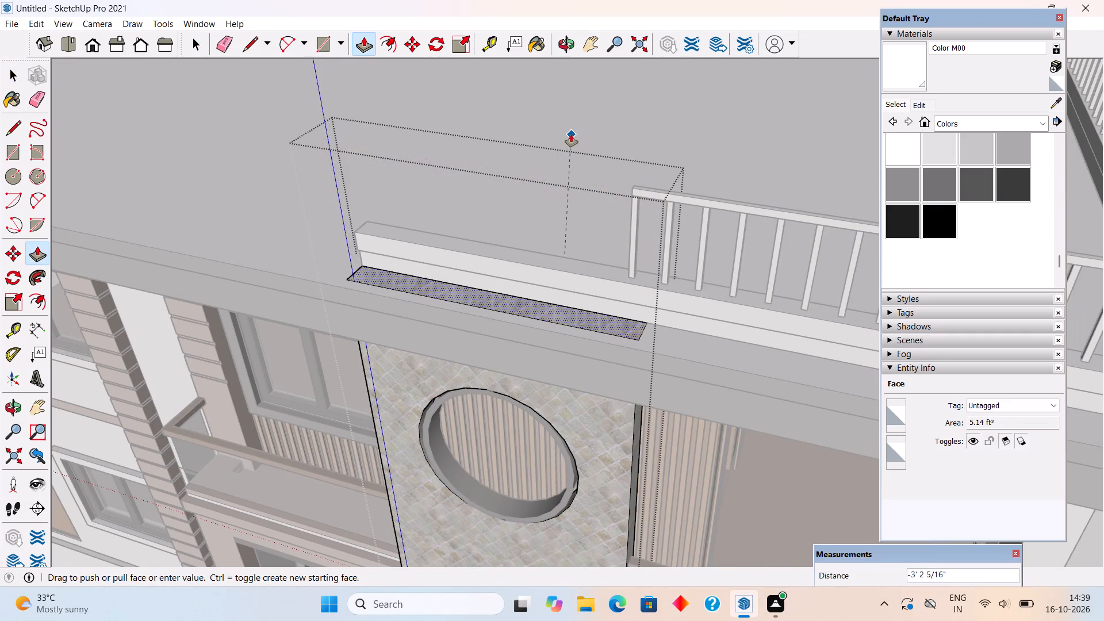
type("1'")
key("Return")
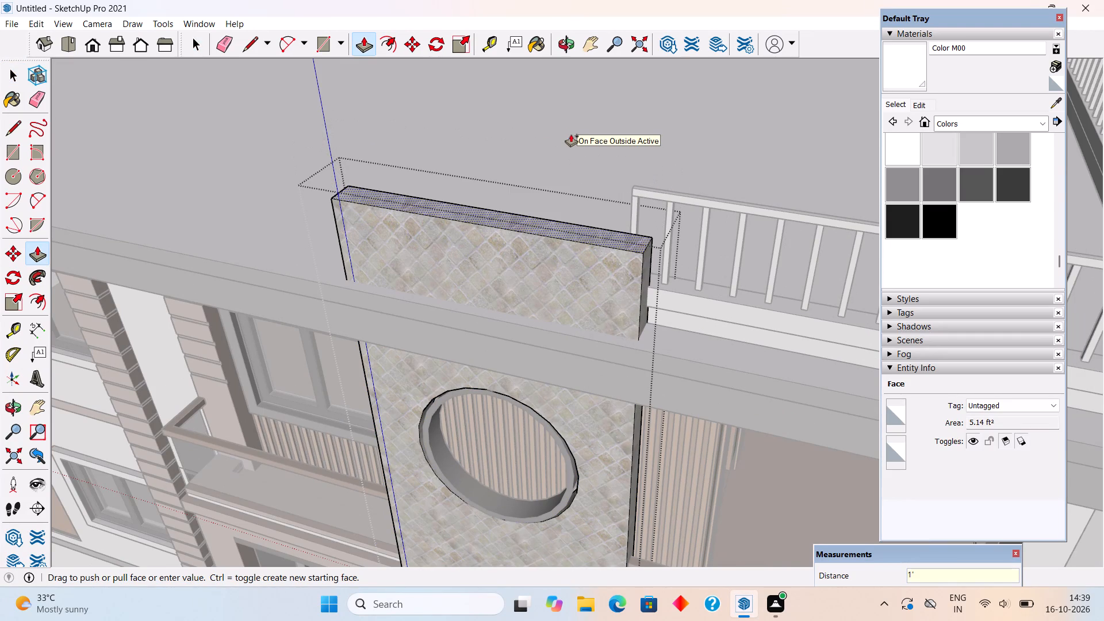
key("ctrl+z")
Push/Pull the stone feature wall's top face 1' upward and close its group.
left_click(579, 190)
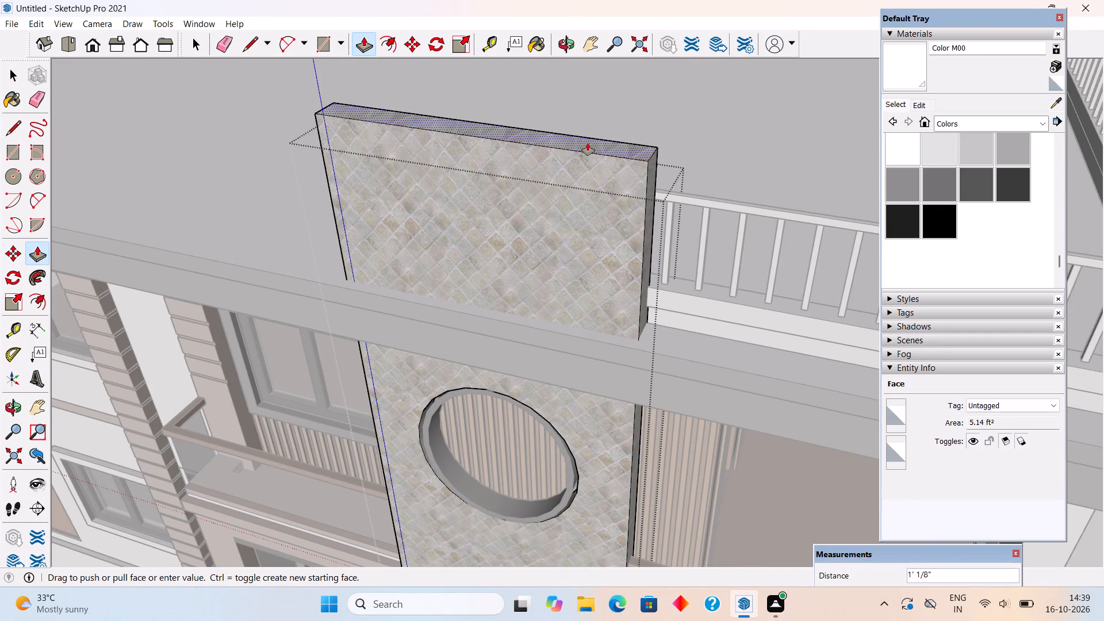
type("1'")
key("Return")
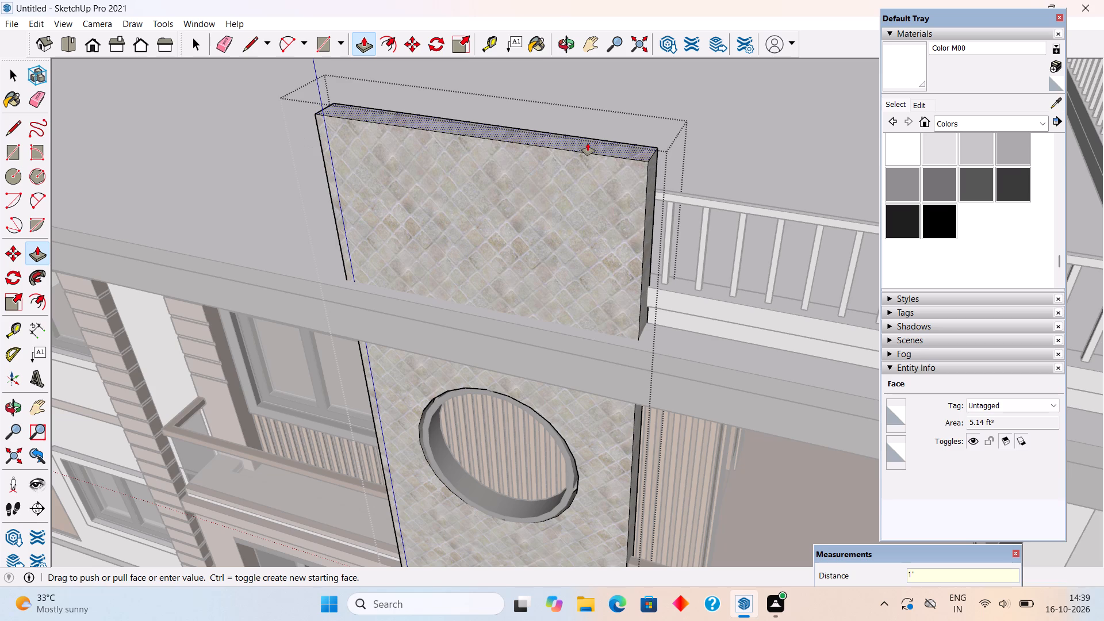
scroll(613, 228, "down", 3)
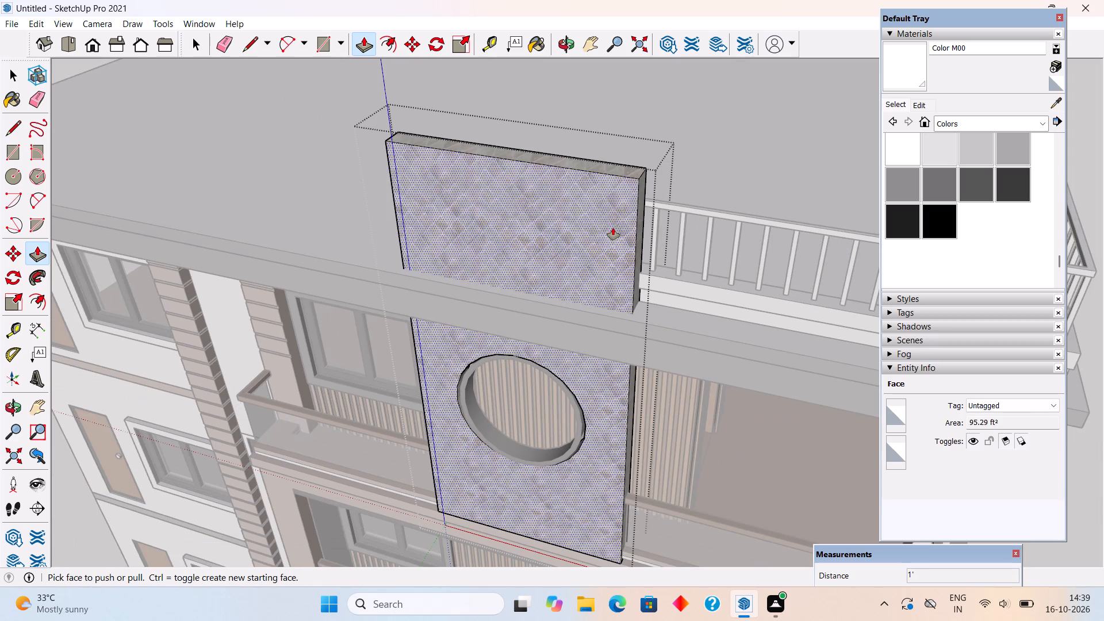
key("space")
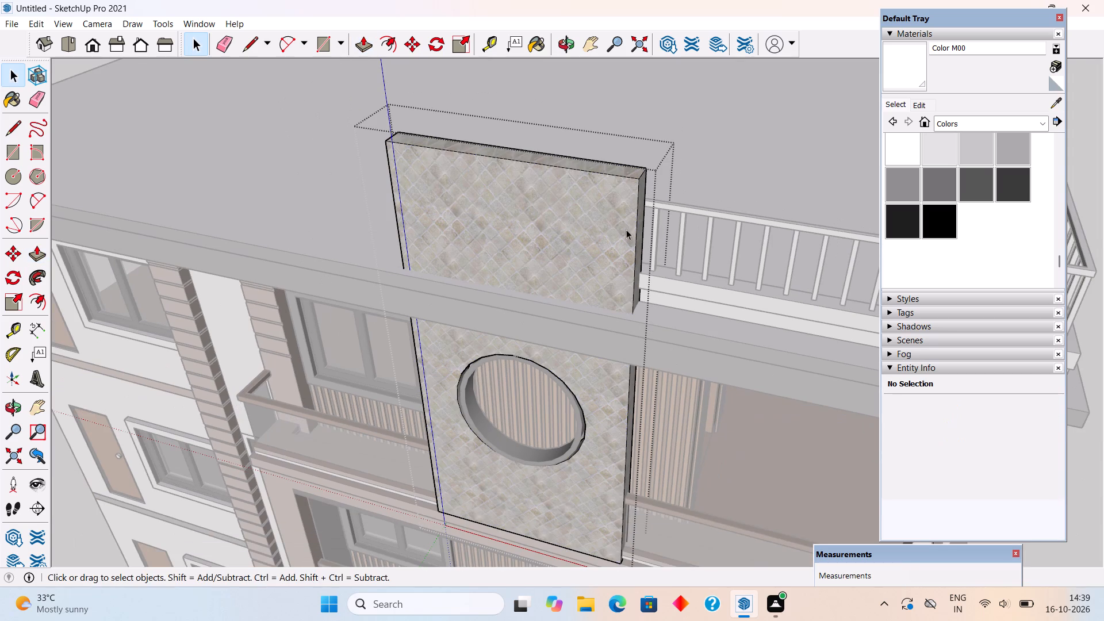
middle_click_drag(626, 229, 737, 197)
scroll(627, 183, "down", 8)
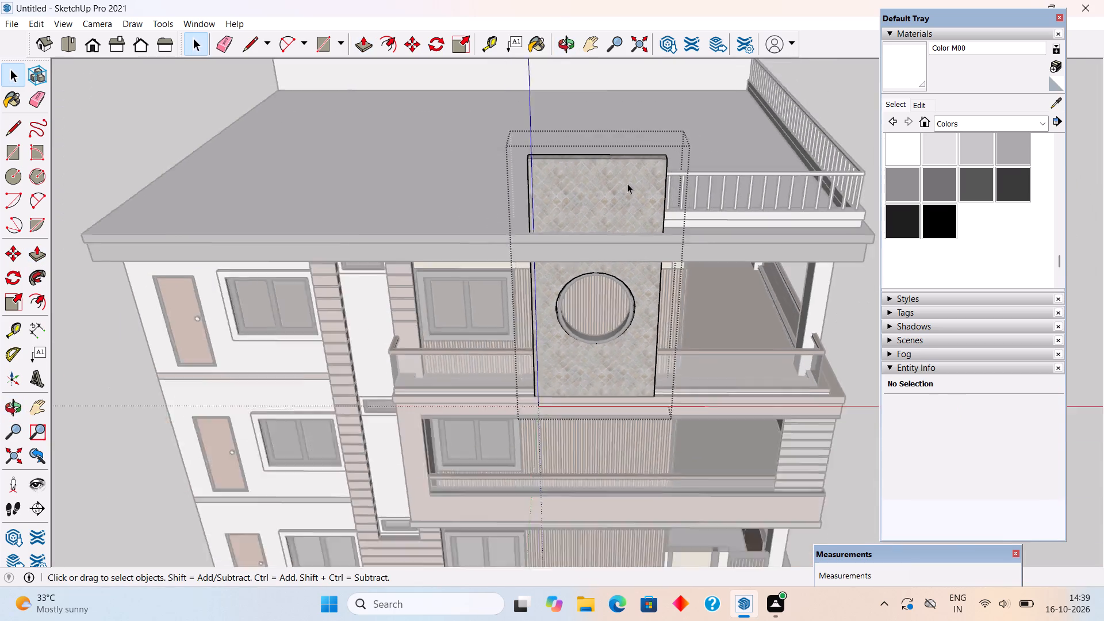
scroll(627, 183, "down", 1)
left_click(818, 107)
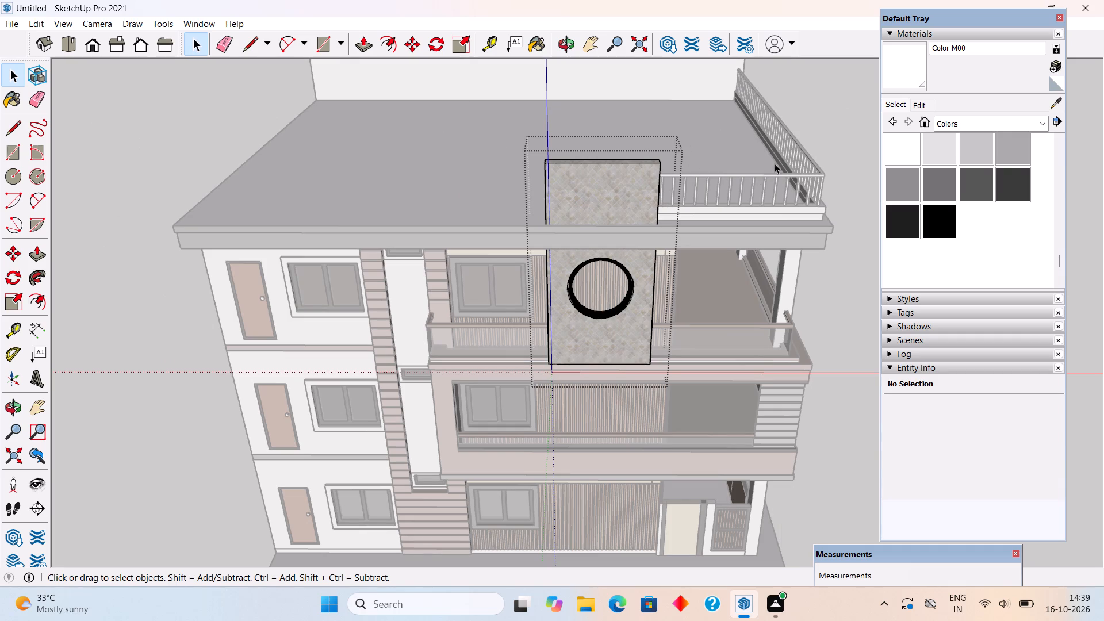
left_click(827, 134)
Place guides on the stone wall: one 1' below its top edge, one 1.5' below that, and a vertical one at mid-width.
middle_click_drag(573, 277, 652, 218)
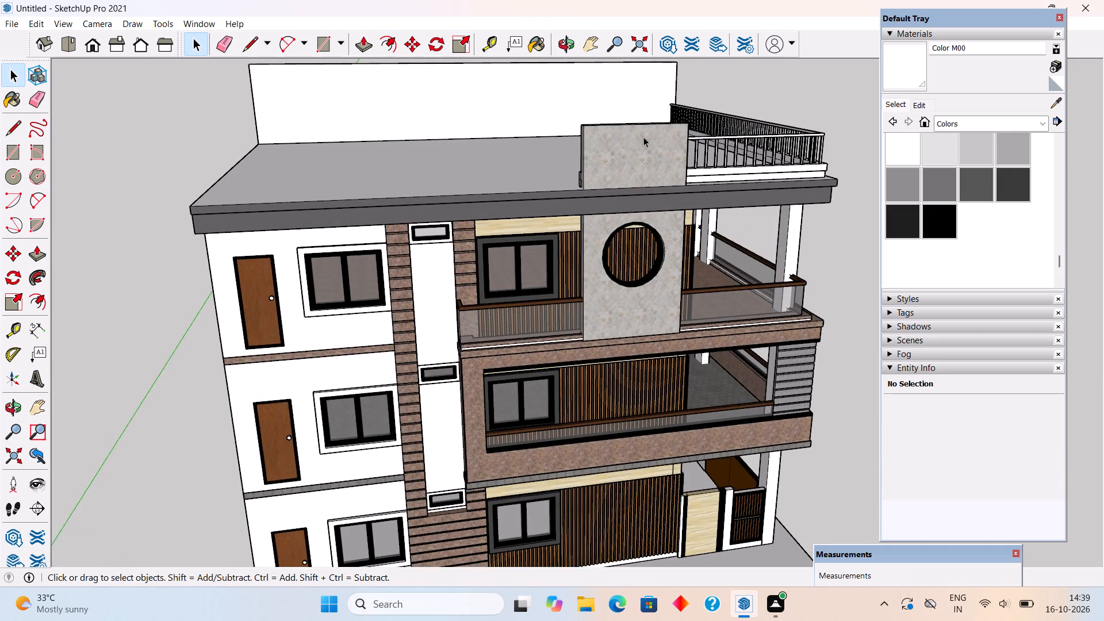
scroll(641, 136, "up", 3)
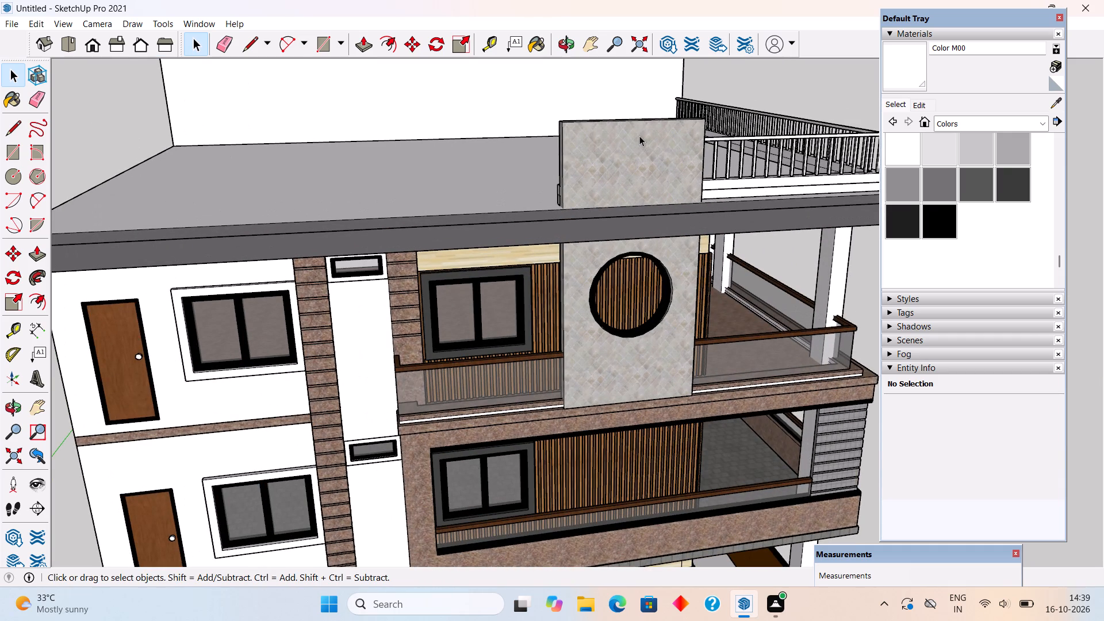
key("t")
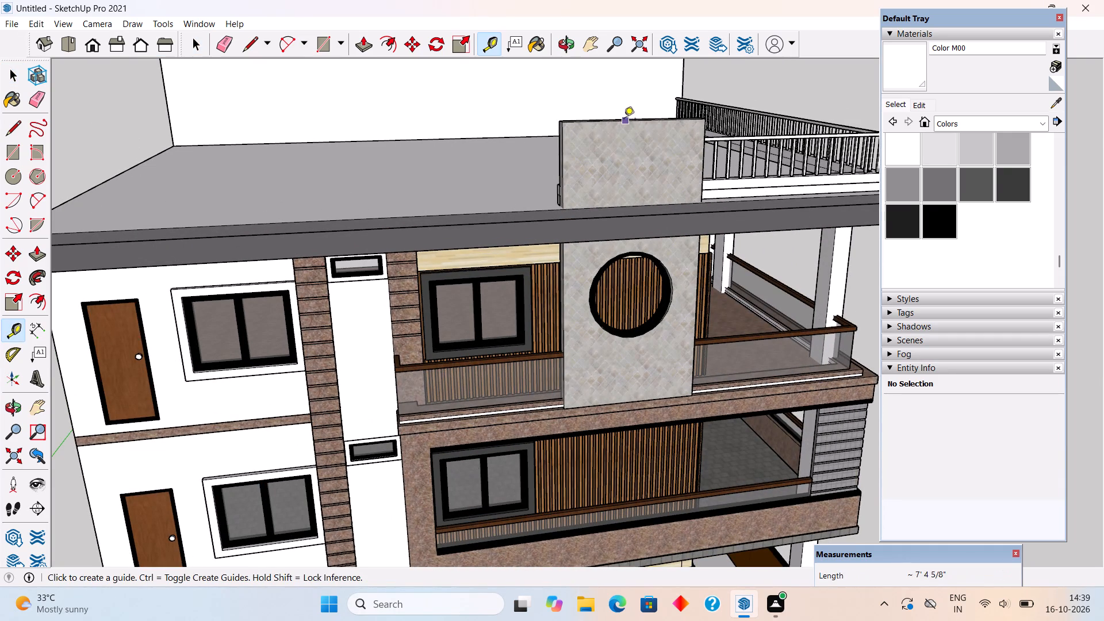
left_click(624, 120)
type("1'")
key("Return")
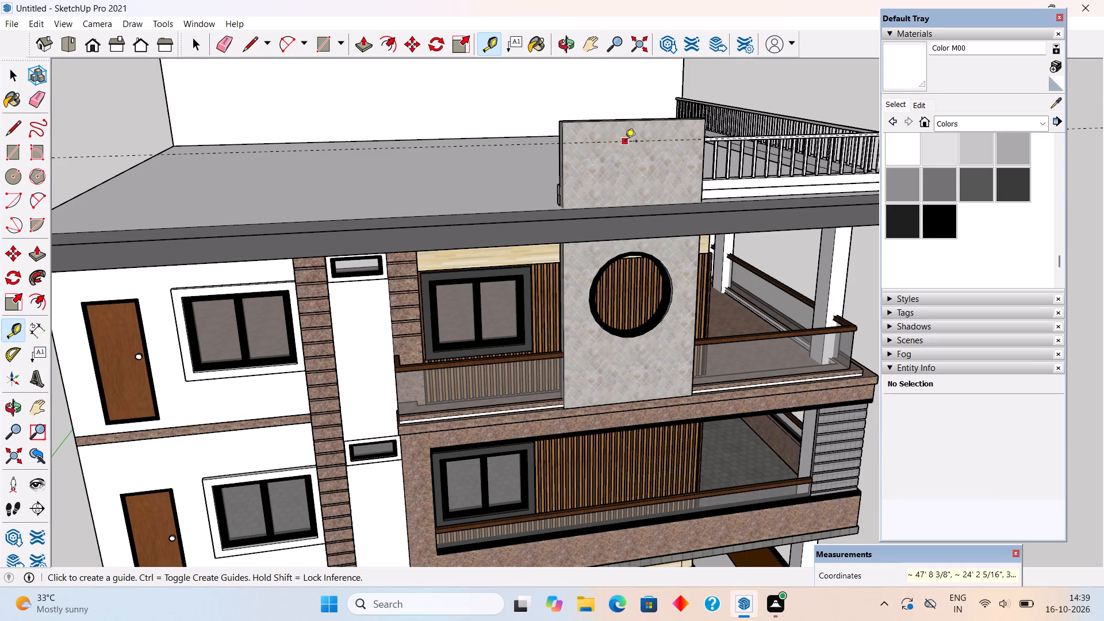
left_click(625, 142)
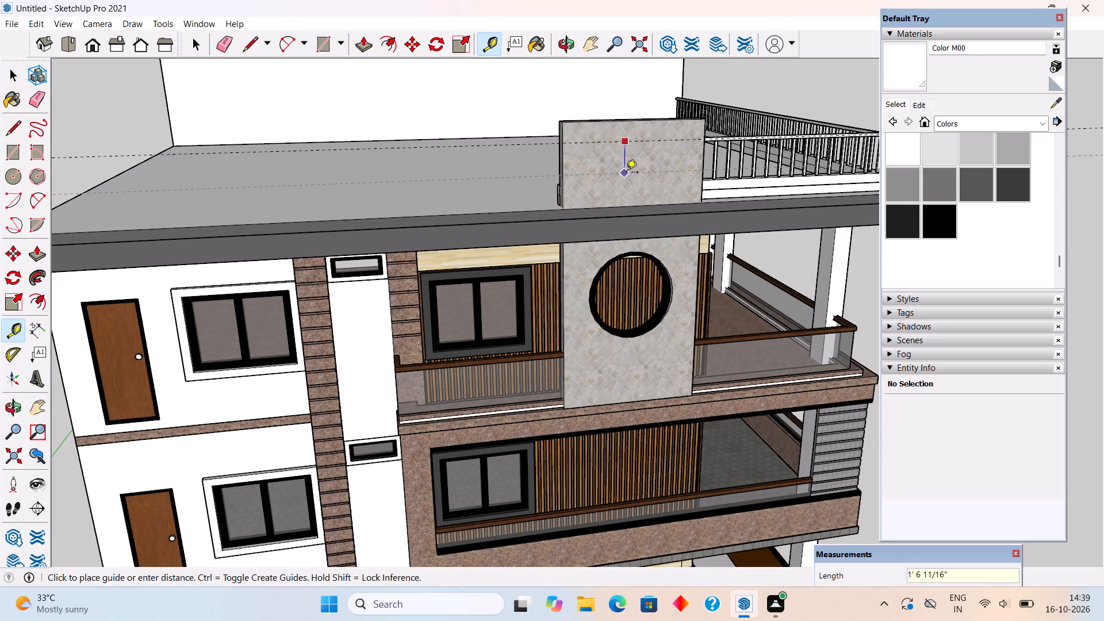
type("1.5'")
key("Return")
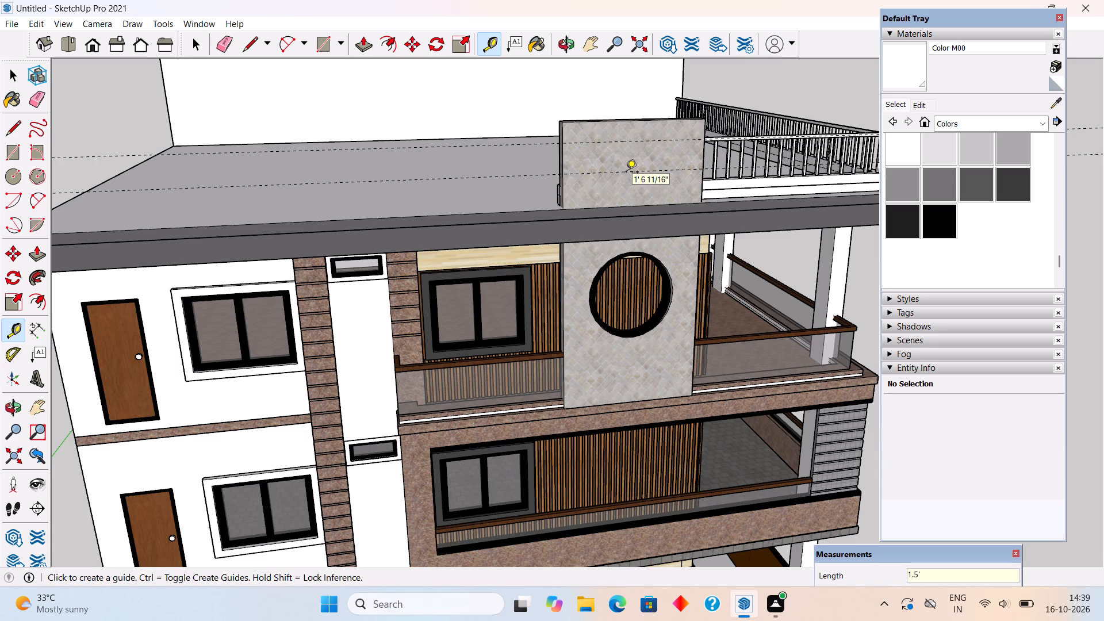
left_click(565, 160)
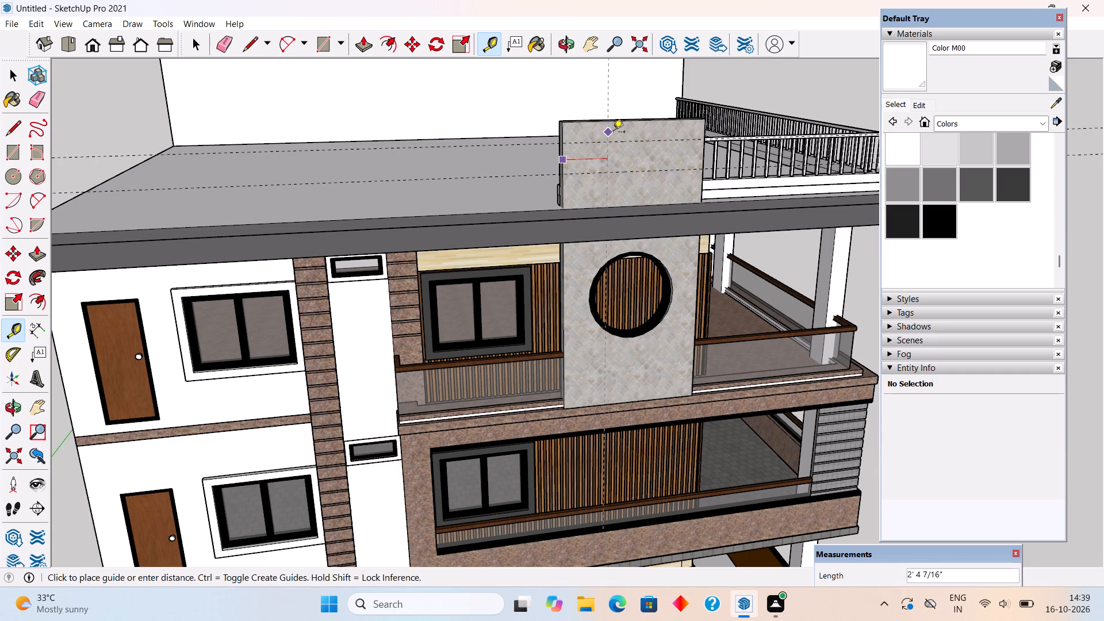
left_click(634, 122)
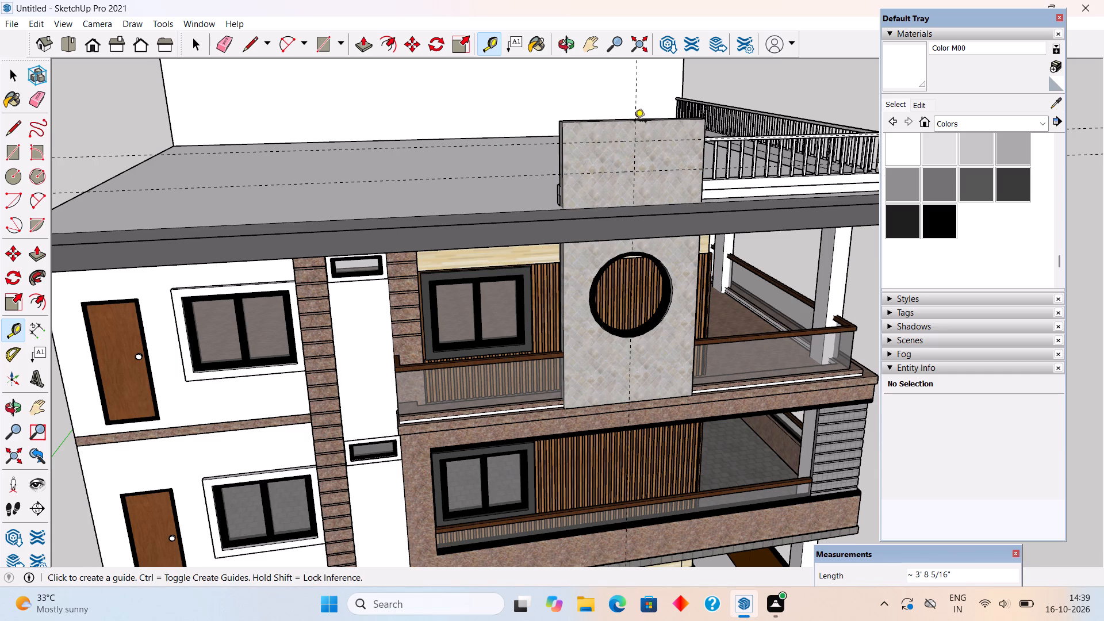
Draw a rectangle between the guides from the stone wall's side edge to its vertical centre guide and Push/Pull it 6" outward.
key("r")
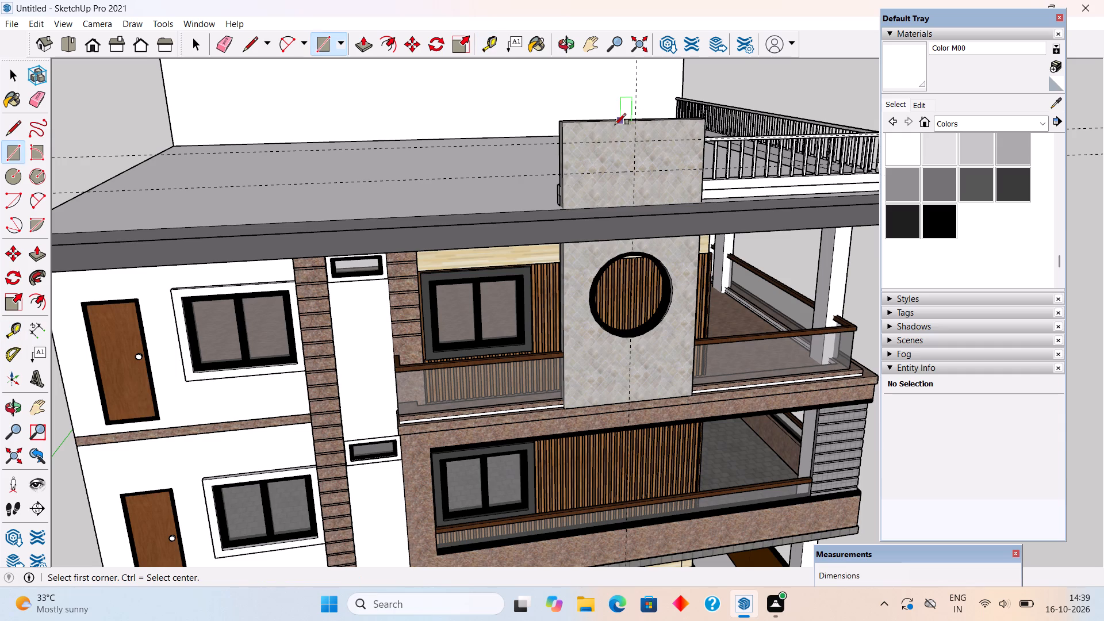
left_click(566, 144)
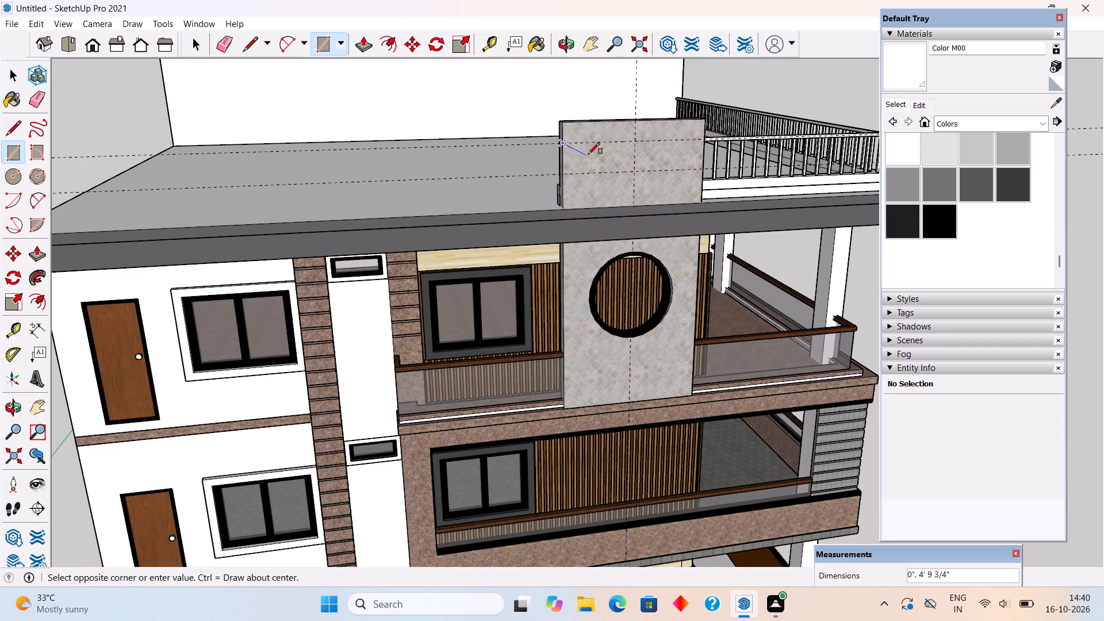
left_click(638, 169)
key("p")
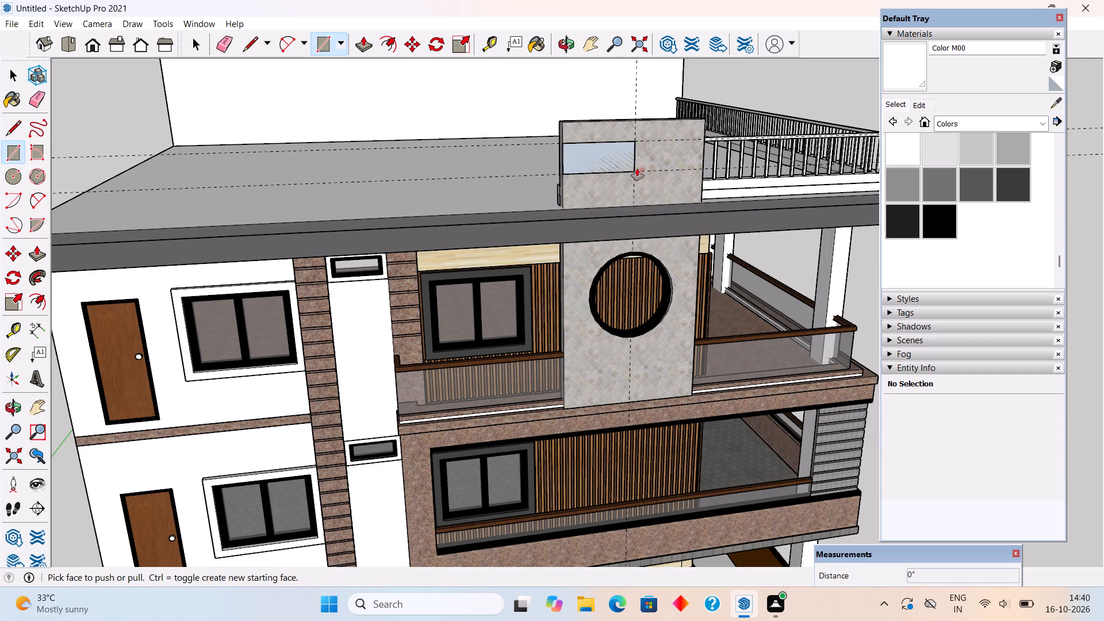
left_click(624, 163)
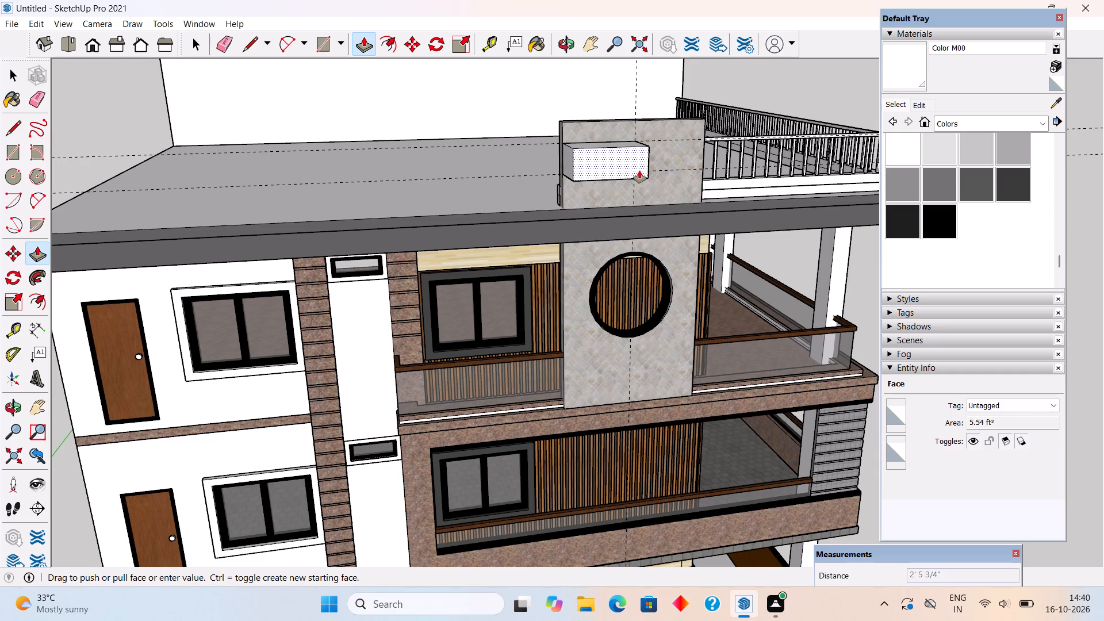
type("6\"")
key("Return")
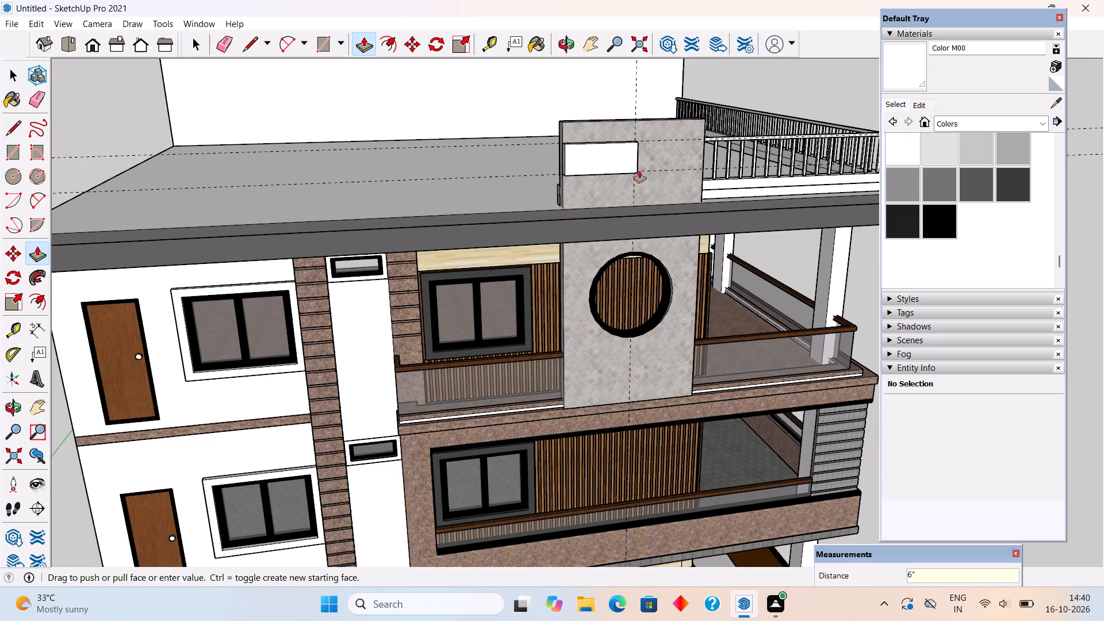
scroll(601, 155, "down", 3)
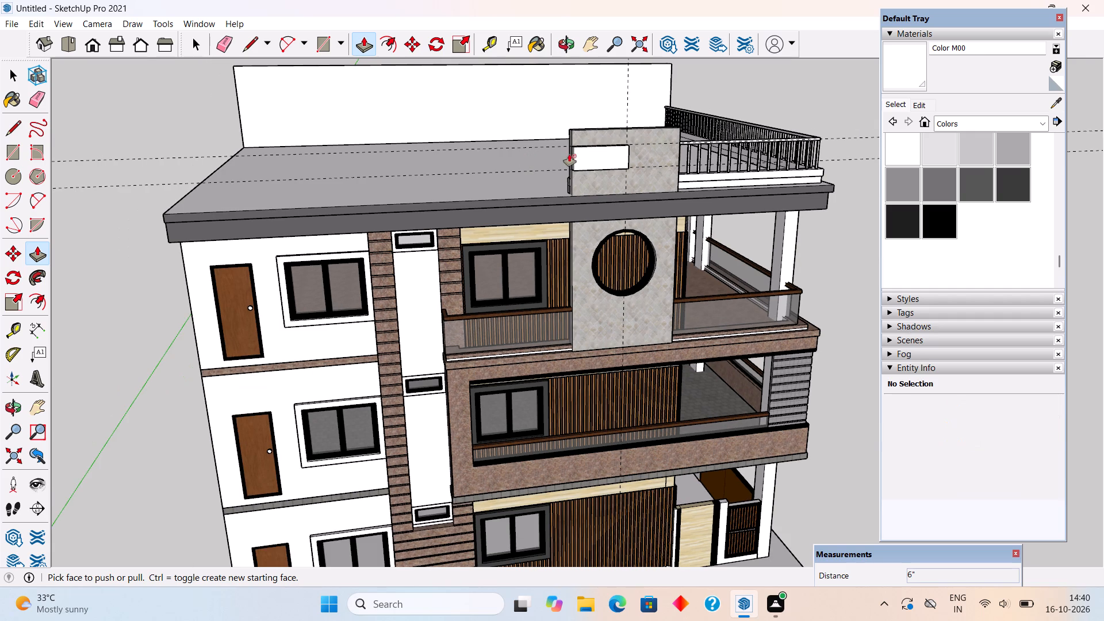
middle_click_drag(574, 155, 701, 149)
scroll(657, 174, "up", 5)
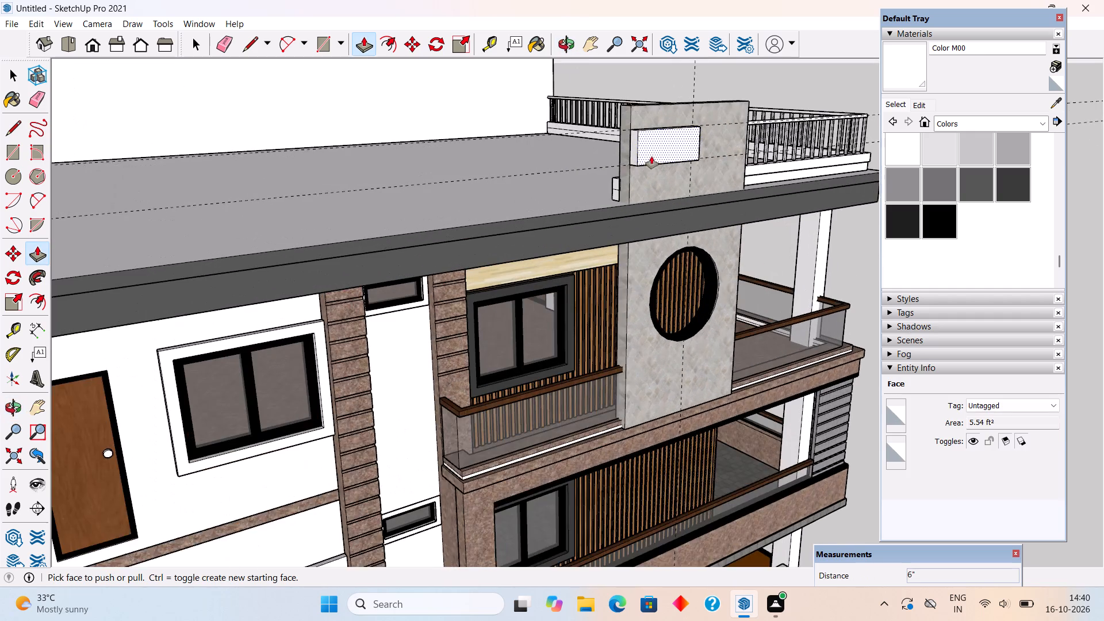
Push/Pull the projecting block's end face about 13' 2 7/8" sideways, in line with the outer edge of the brick-clad pier.
left_click(634, 158)
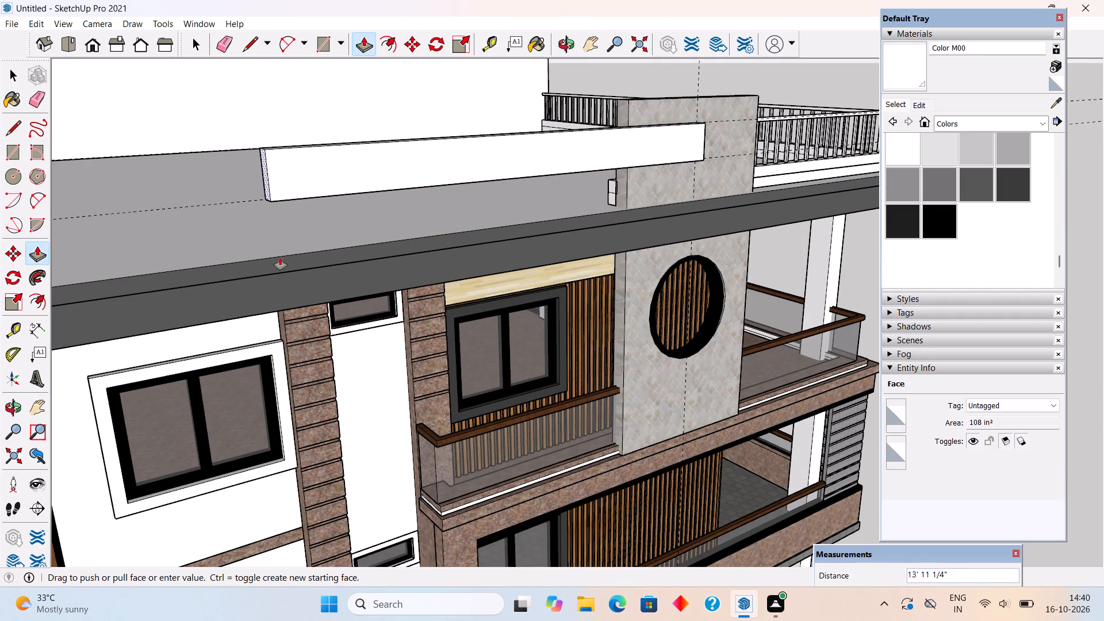
left_click(287, 324)
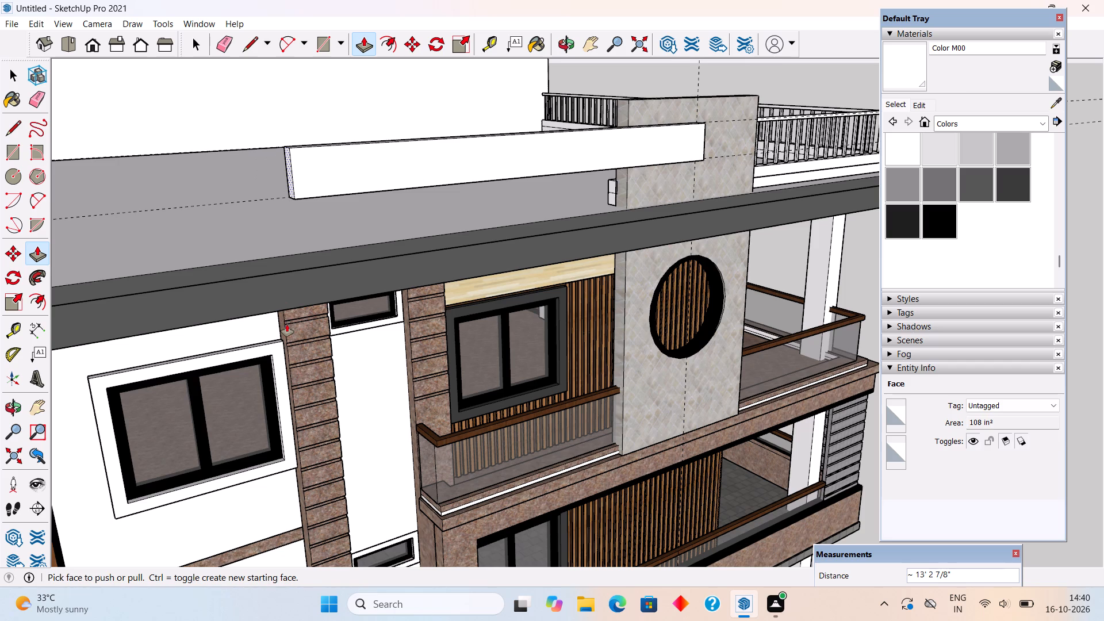
scroll(286, 301, "down", 3)
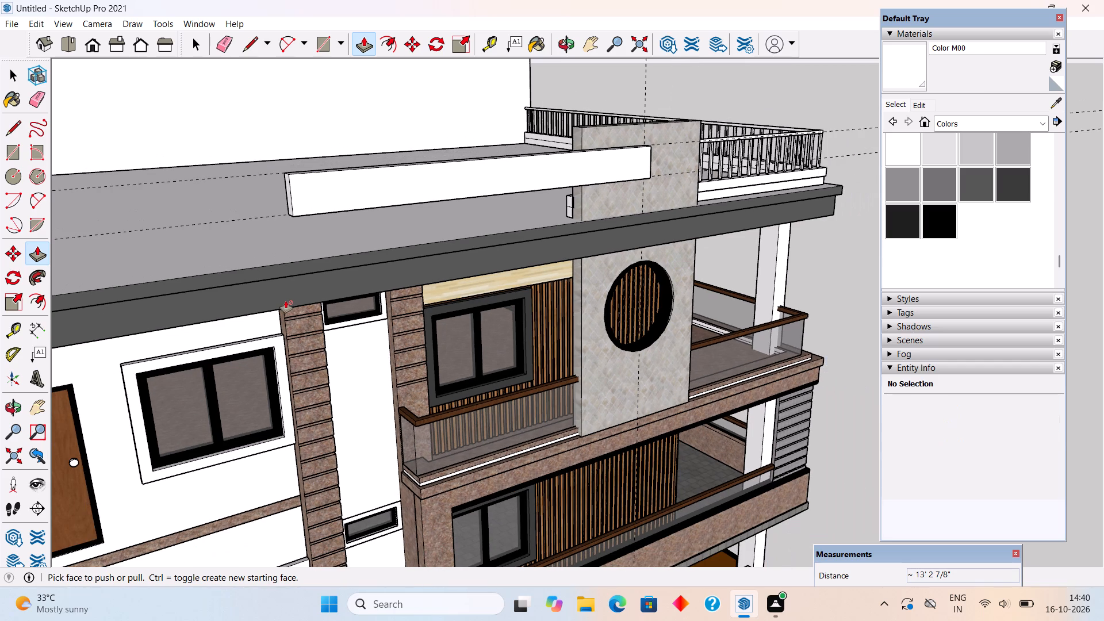
key("space")
Place two guides 6" apart on the roof slab, continuing the low parapet's inner and outer faces past the stone wall.
scroll(286, 301, "down", 10)
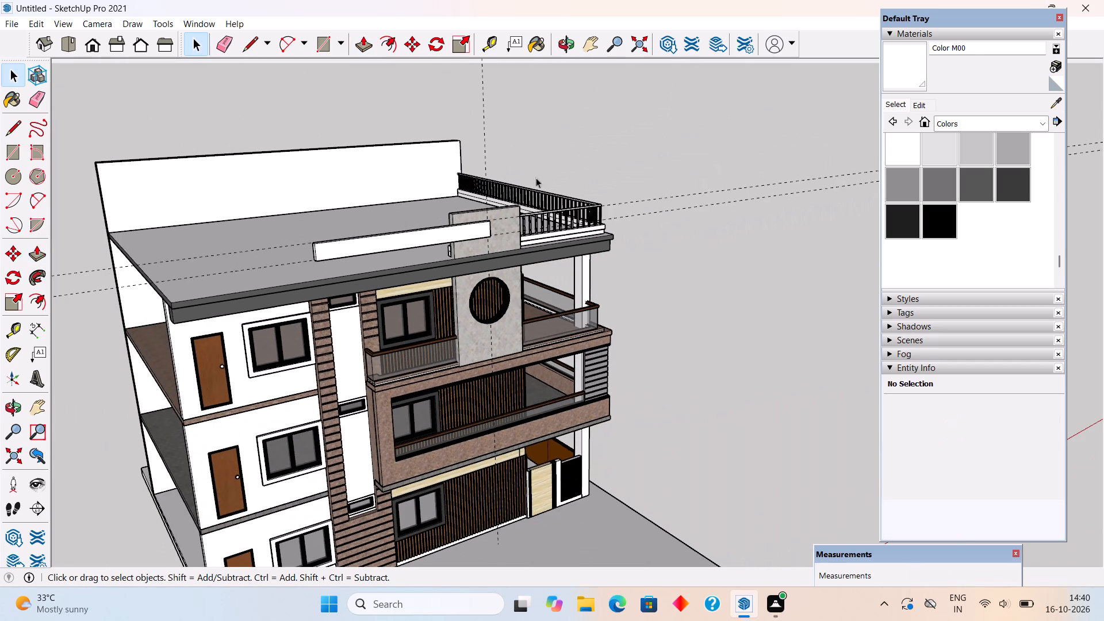
middle_click_drag(371, 273, 696, 297)
scroll(618, 303, "up", 5)
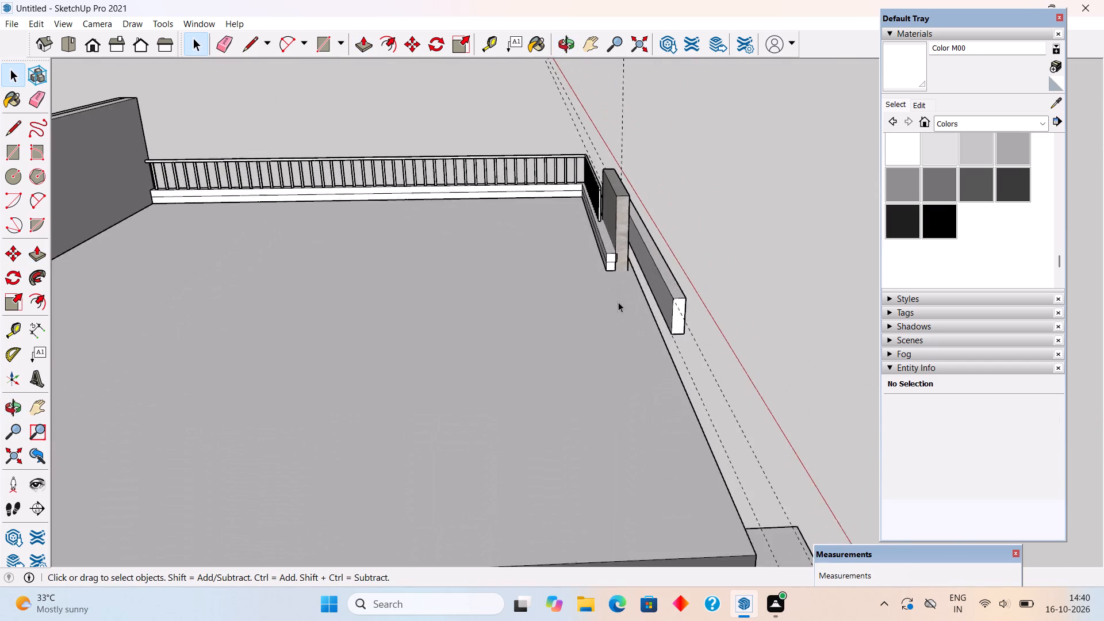
scroll(618, 302, "up", 10)
key("t")
scroll(614, 243, "up", 4)
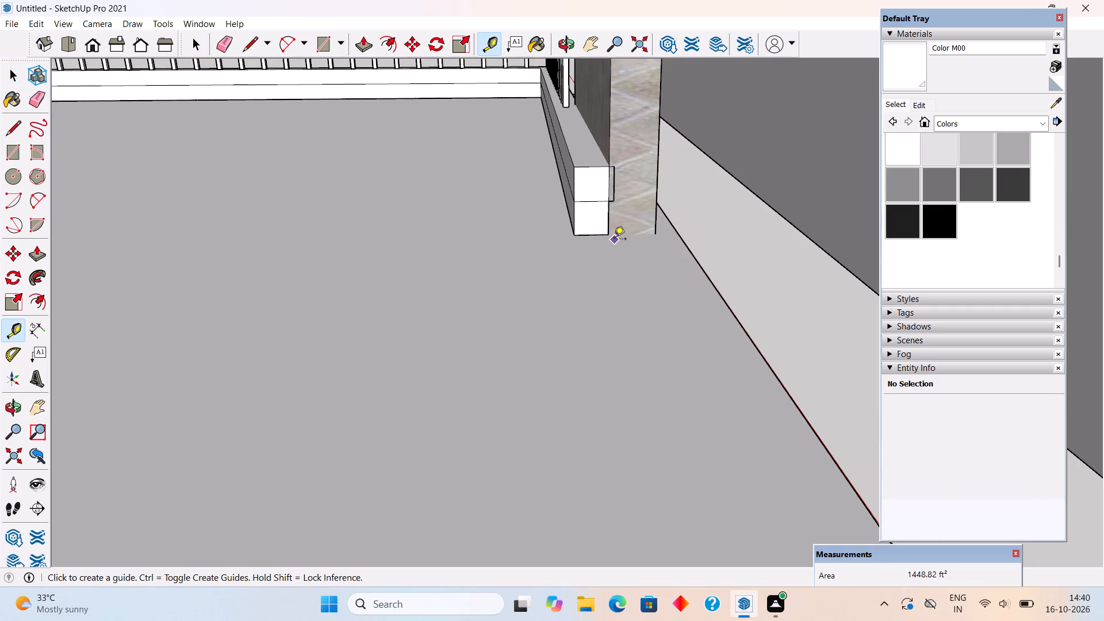
double_click(566, 209)
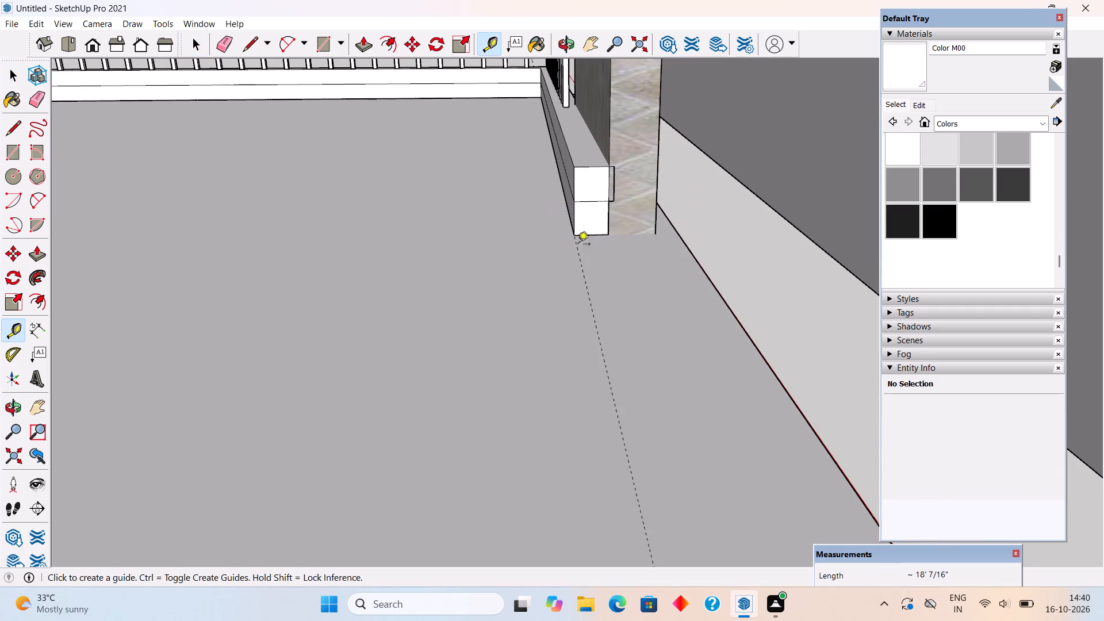
left_click(586, 296)
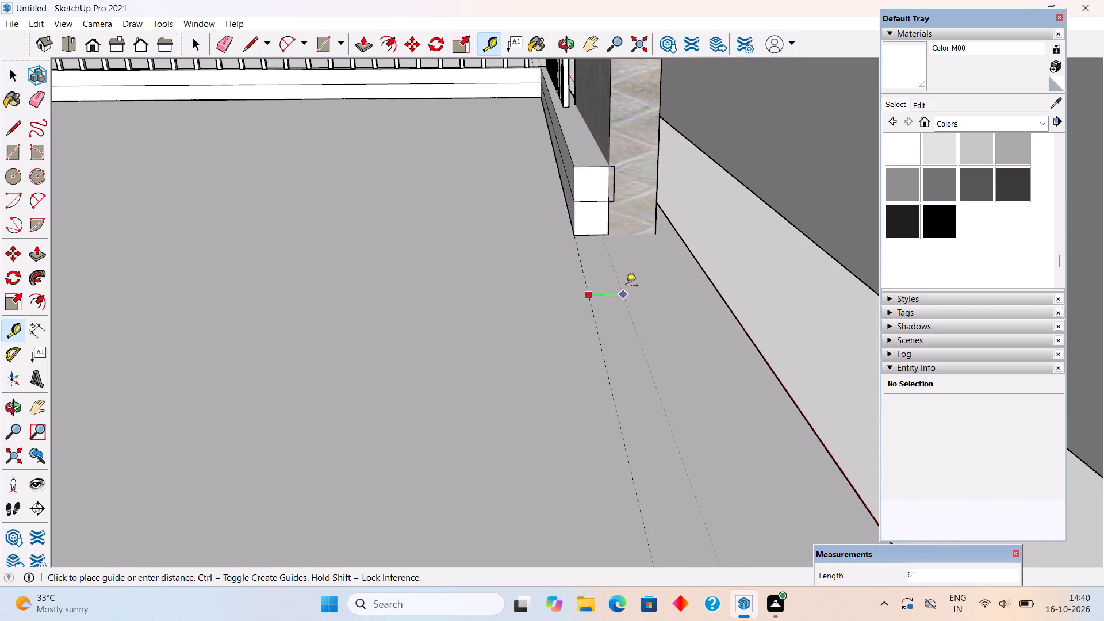
left_click(626, 285)
Draw a 6" wide rectangle about 24' 7 7/8" long between the guides to the slab's end and Push/Pull it 3' upward.
key("r")
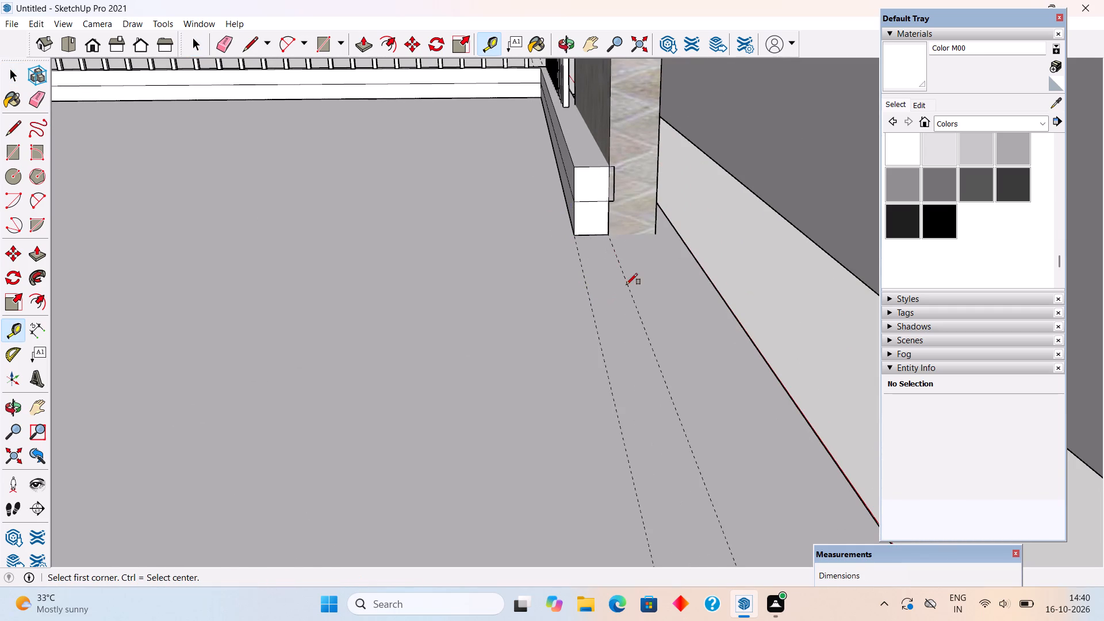
left_click(574, 236)
scroll(646, 258, "down", 9)
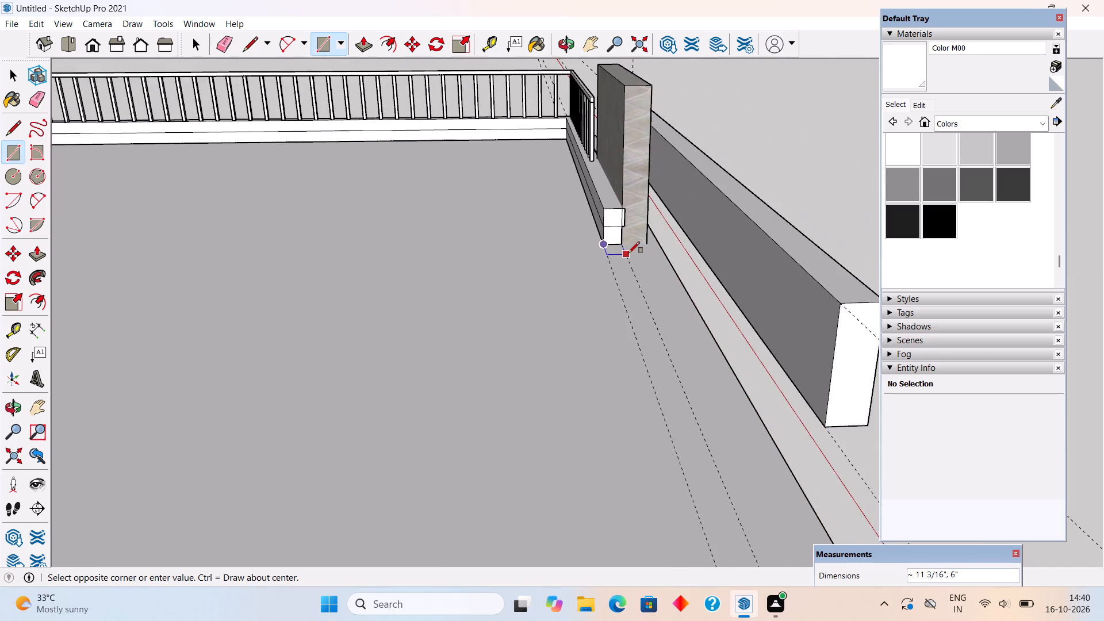
scroll(628, 253, "down", 7)
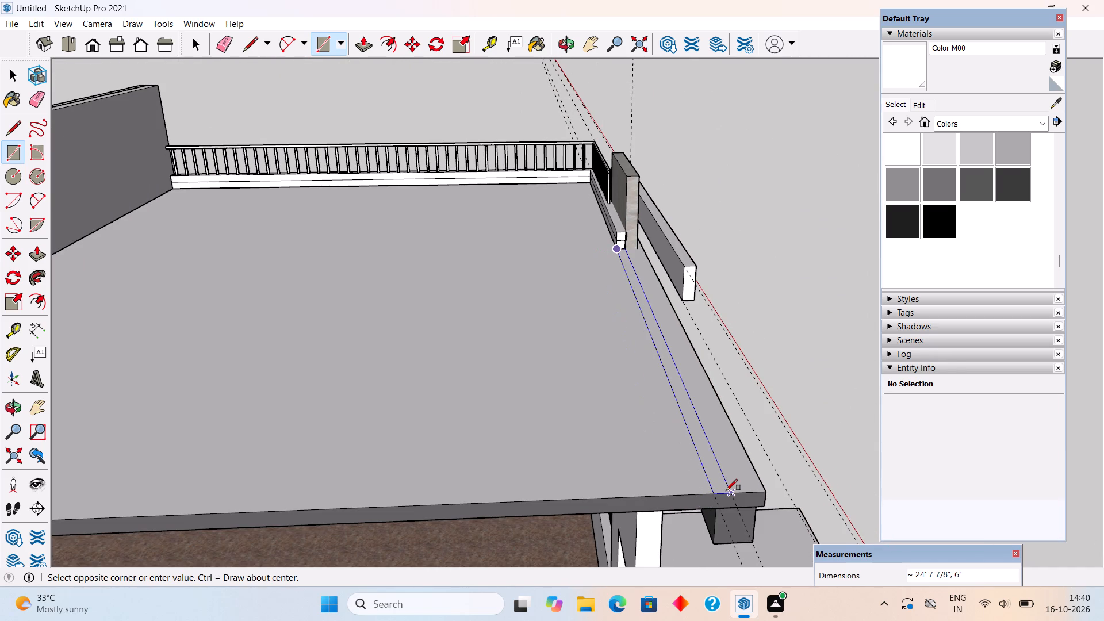
left_click(726, 490)
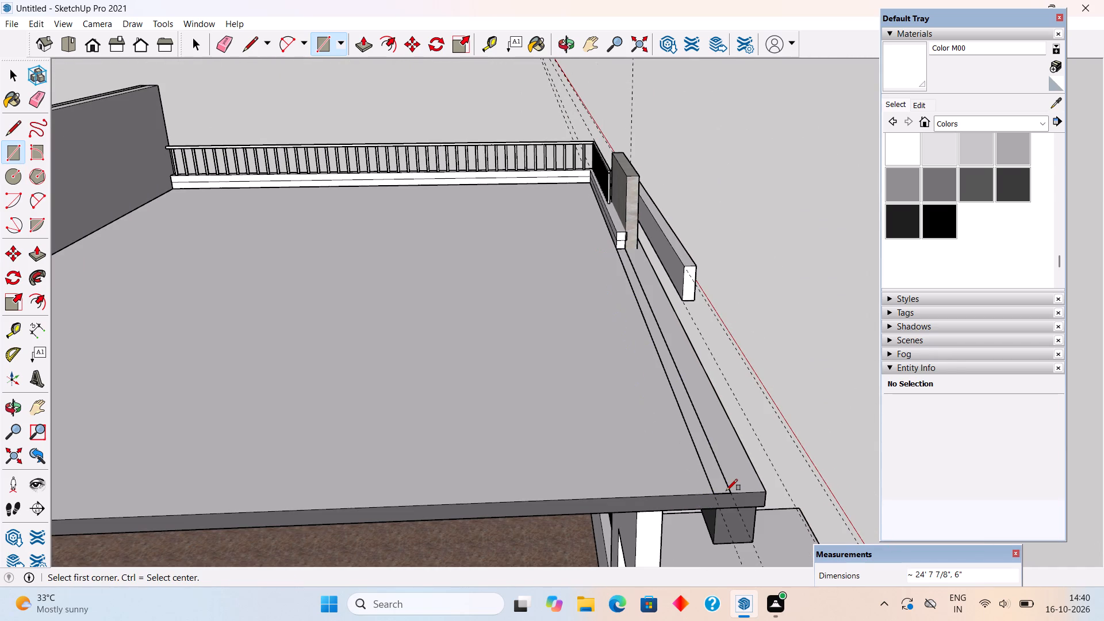
key("p")
left_click(718, 485)
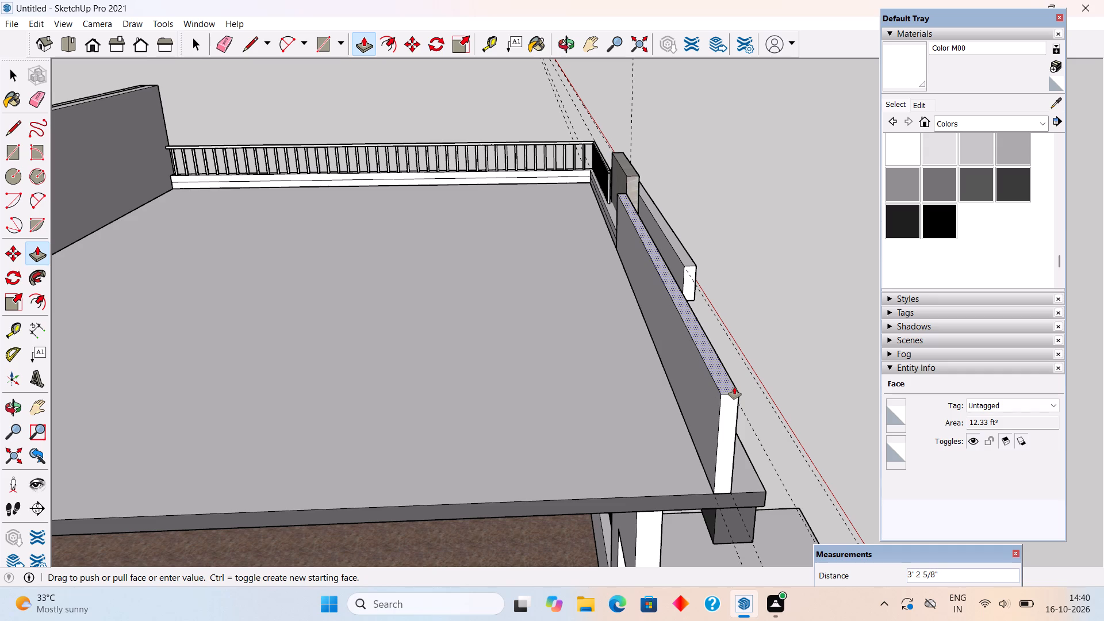
type("3'")
key("Return")
key("space")
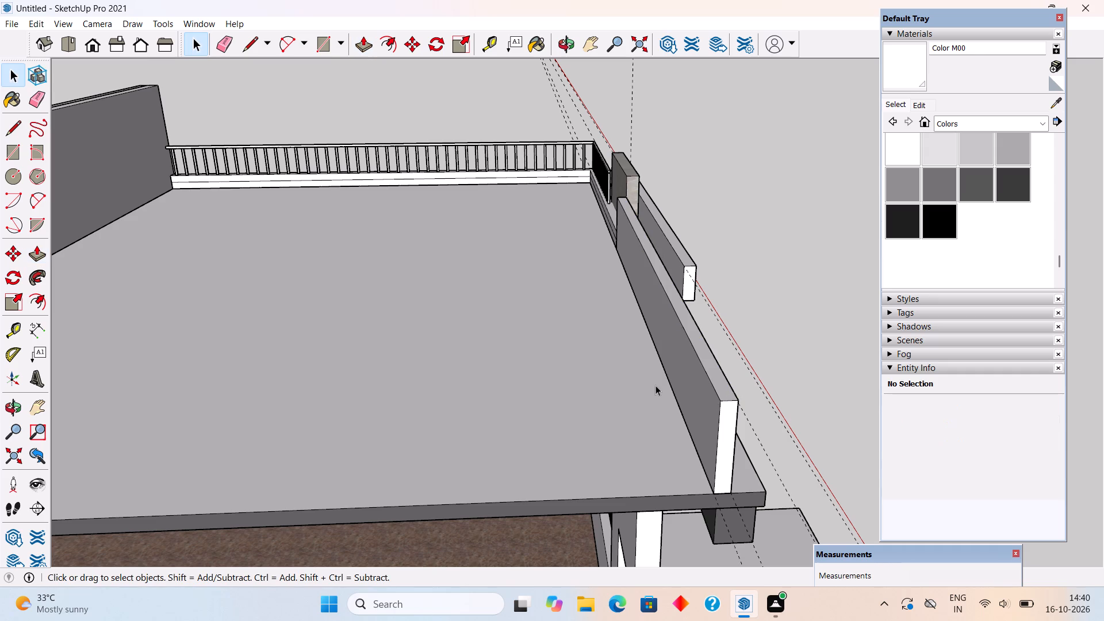
Select all geometry of the new front parapet wall and make it a group.
middle_click_drag(685, 408, 891, 458)
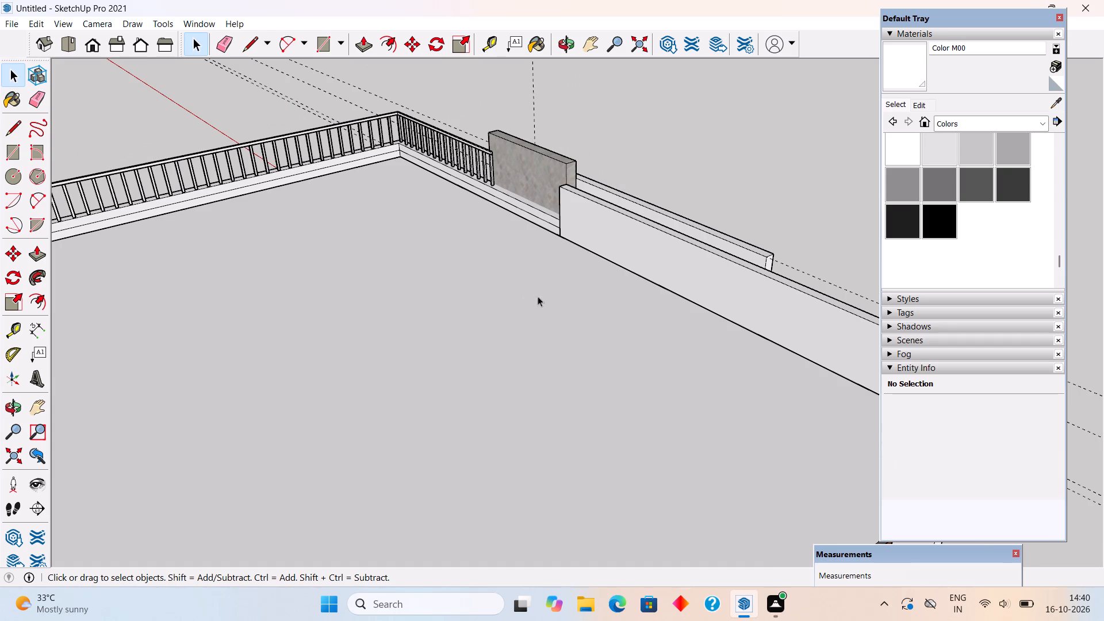
middle_click_drag(747, 301, 501, 294)
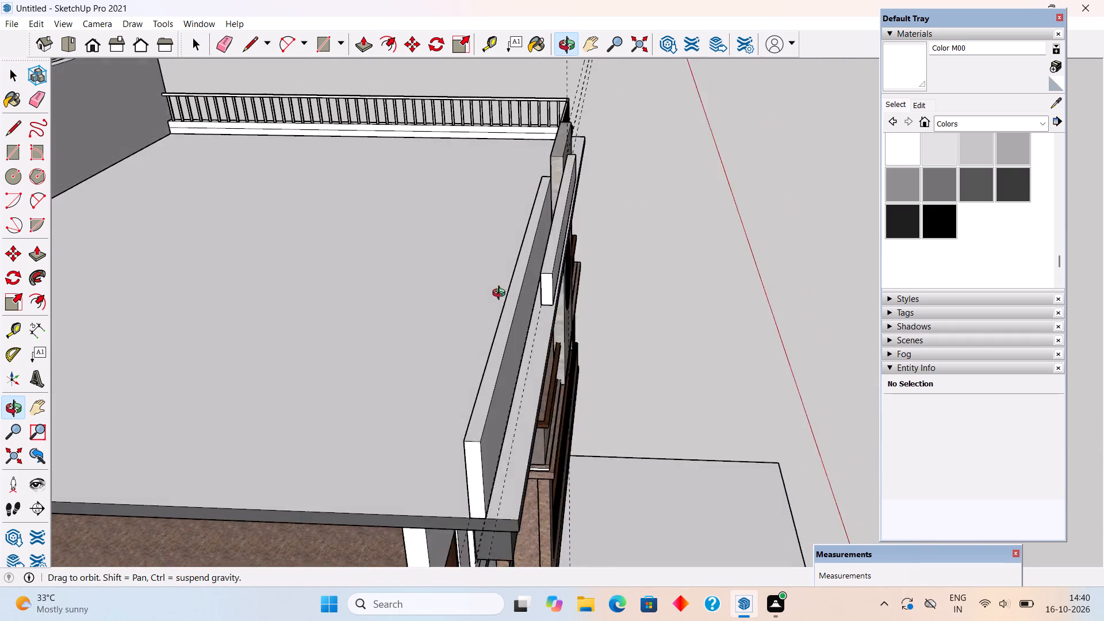
middle_click_drag(501, 294, 529, 292)
triple_click(544, 307)
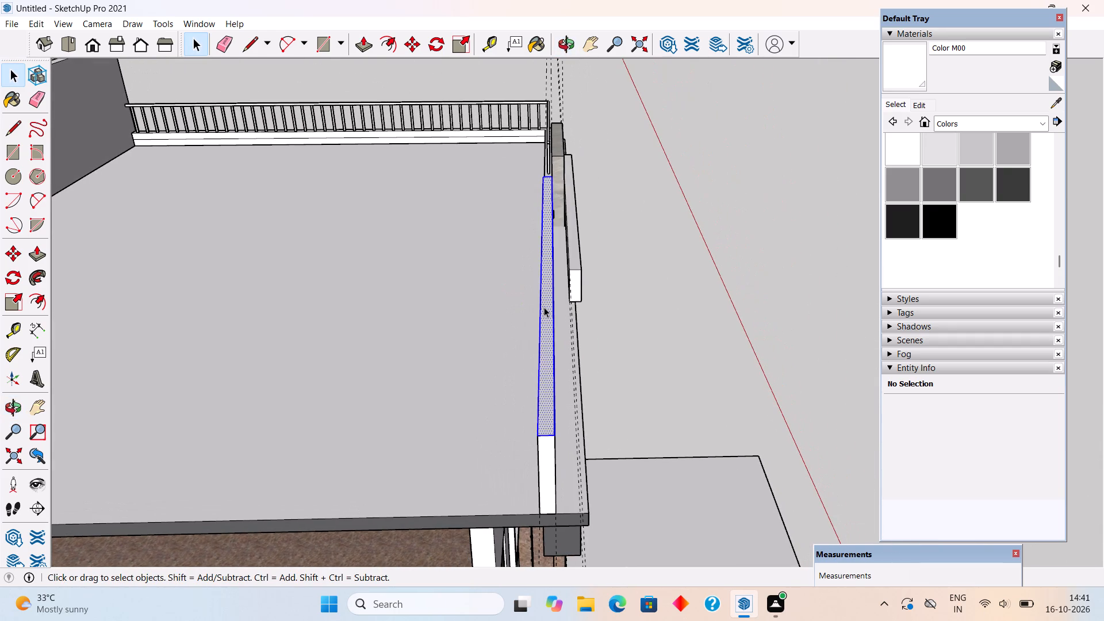
right_click(544, 307)
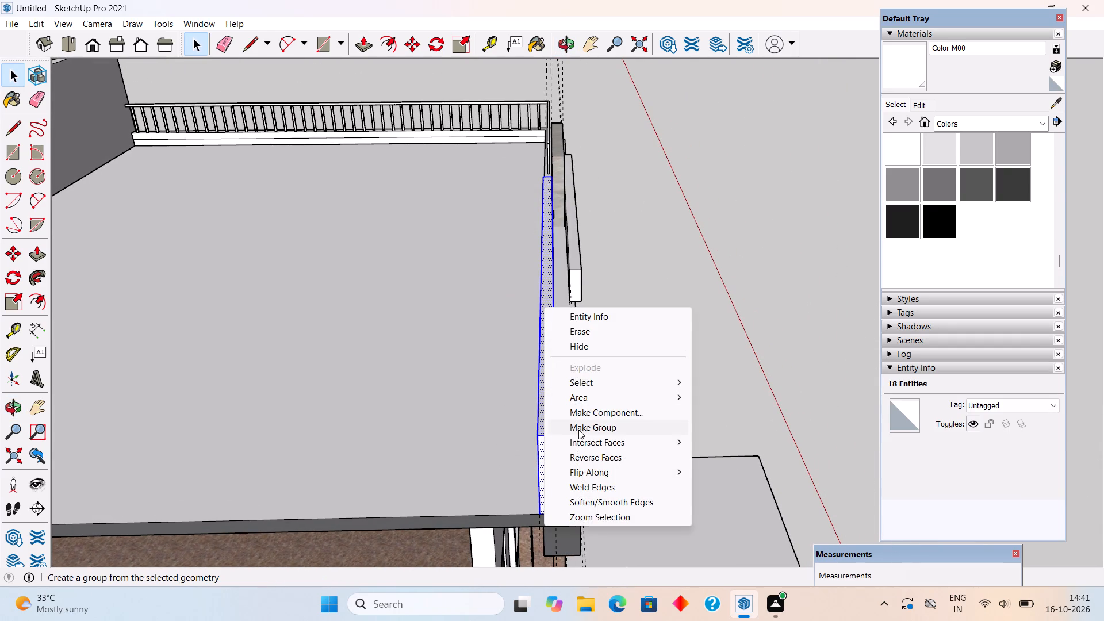
left_click(580, 430)
Place a guide on the roof slab 9" in from its open side edge.
scroll(626, 335, "up", 7)
scroll(626, 335, "down", 7)
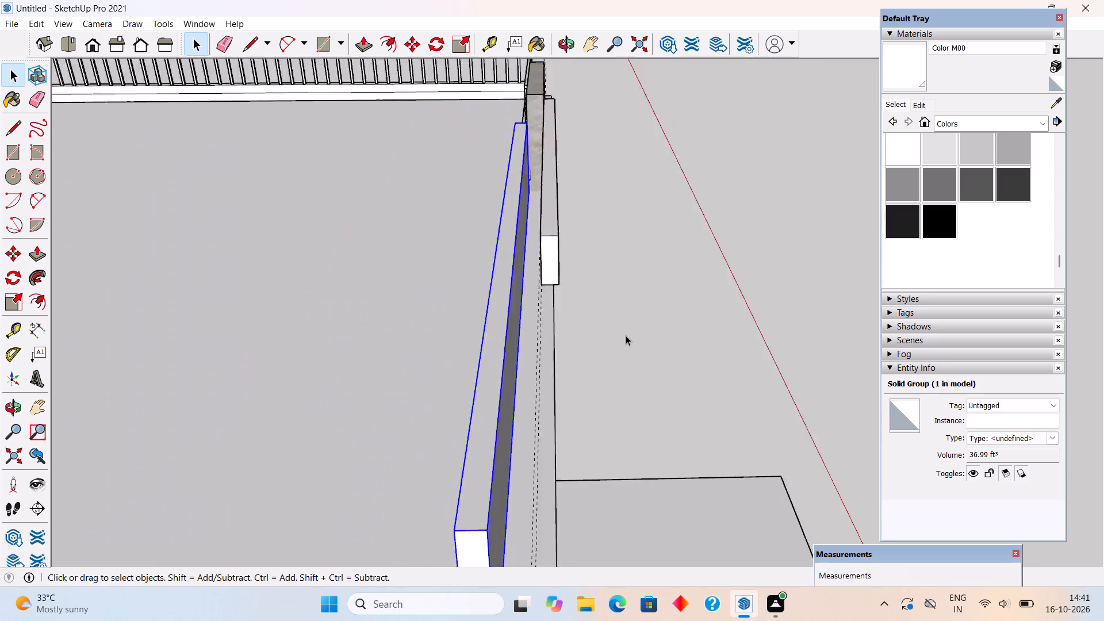
scroll(626, 335, "down", 2)
scroll(445, 362, "down", 11)
middle_click_drag(397, 389, 400, 420)
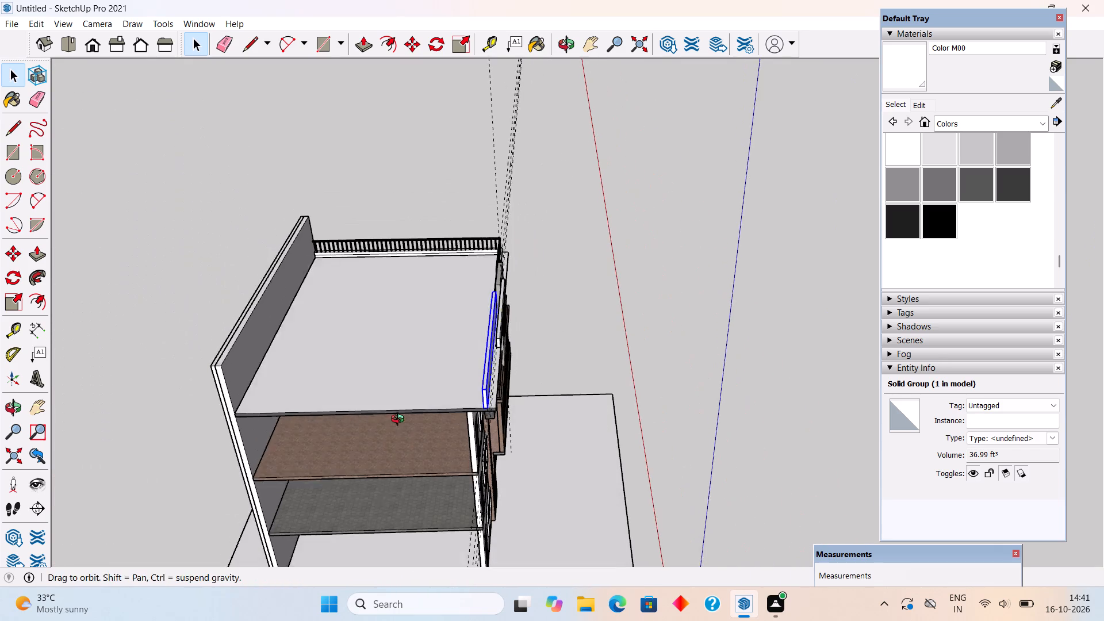
middle_click_drag(400, 420, 400, 427)
scroll(370, 420, "up", 5)
key("t")
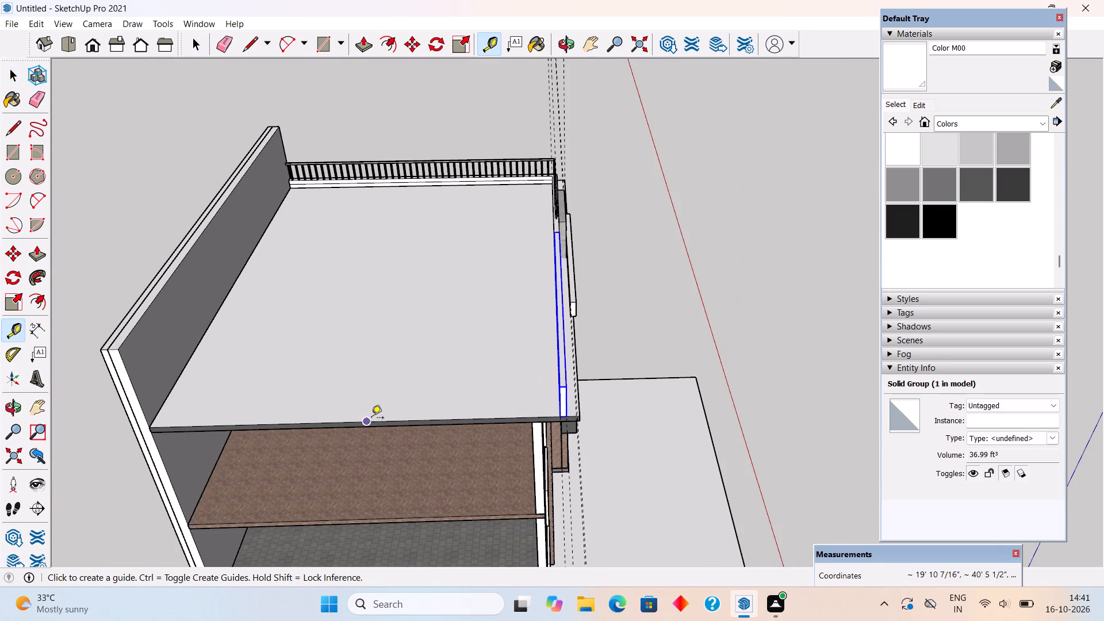
left_click(385, 425)
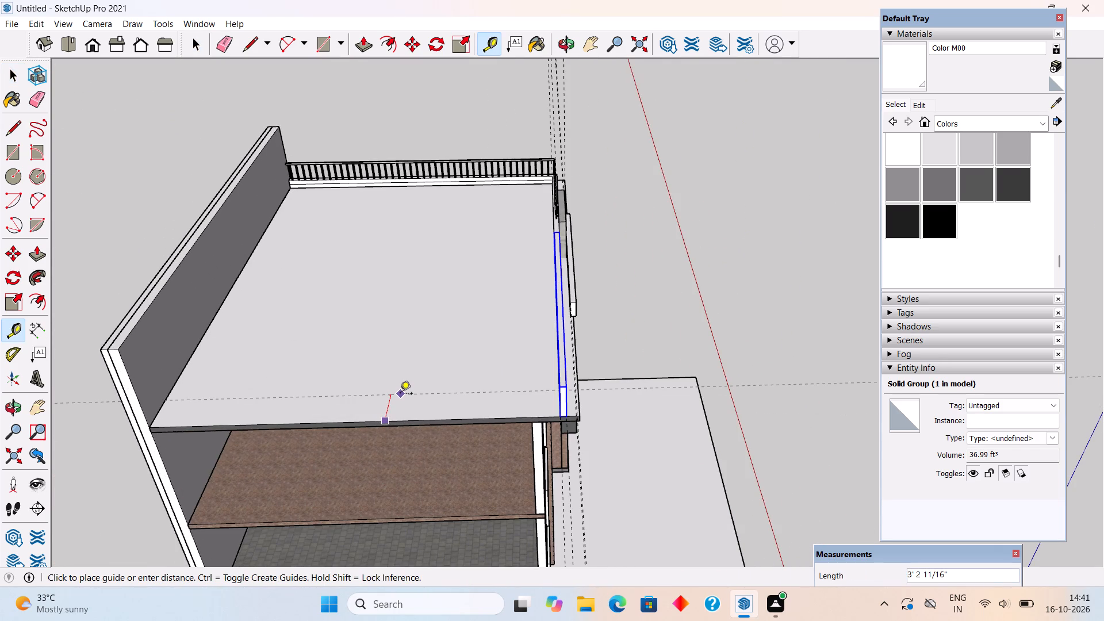
type("9\"")
key("Return")
Draw a 9" by about 31' 8" rectangle along the slab's open side and Push/Pull it up to the front parapet's height.
key("r")
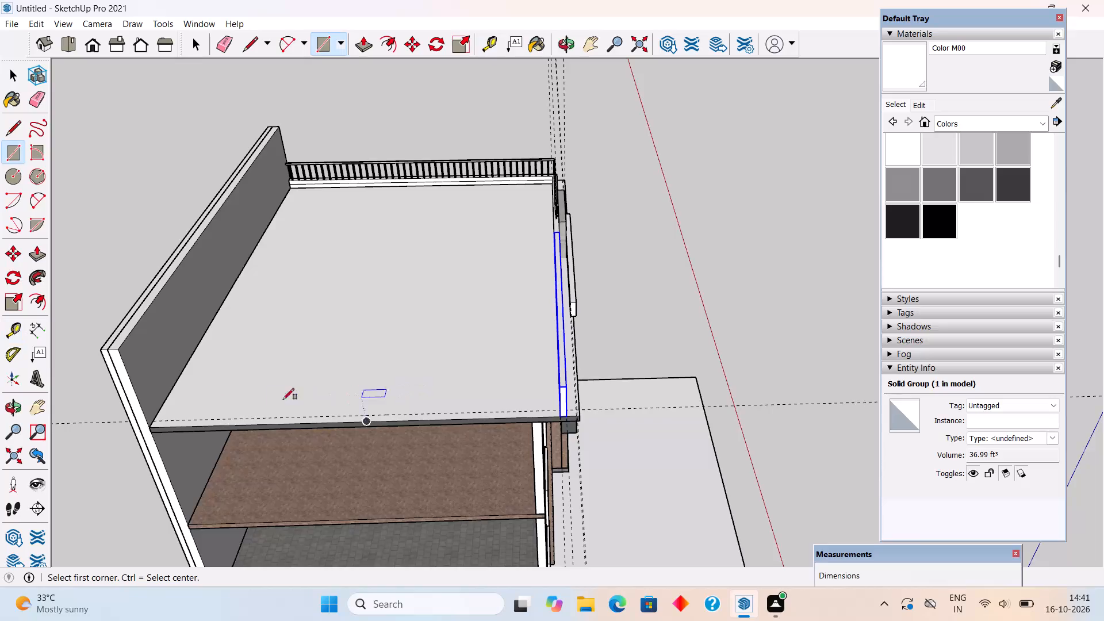
scroll(159, 424, "up", 4)
left_click(156, 420)
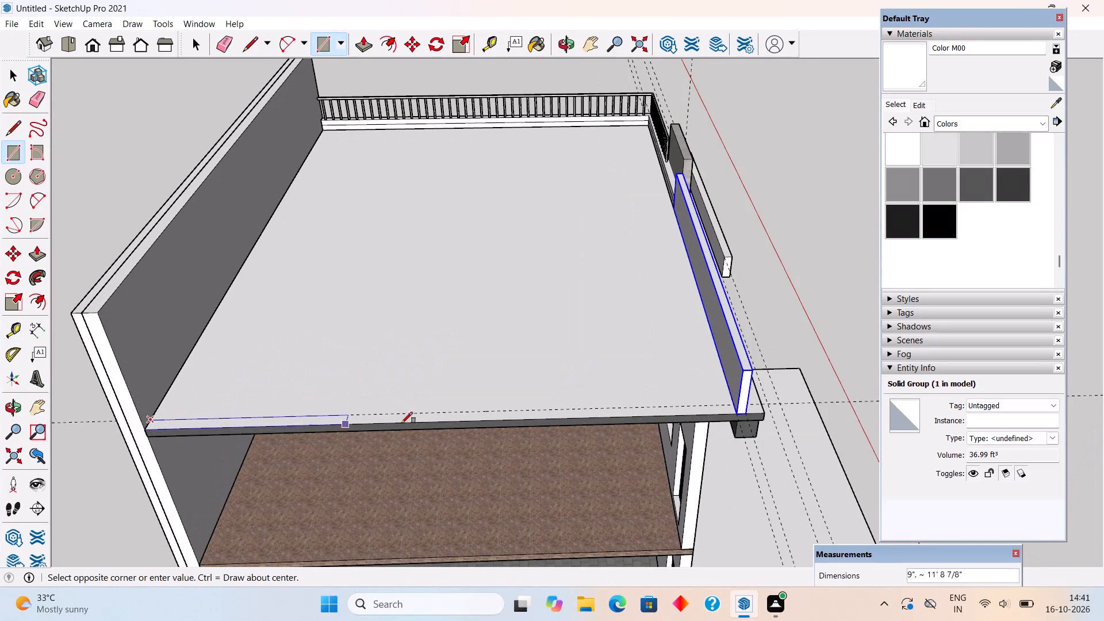
scroll(739, 413, "up", 3)
left_click(739, 413)
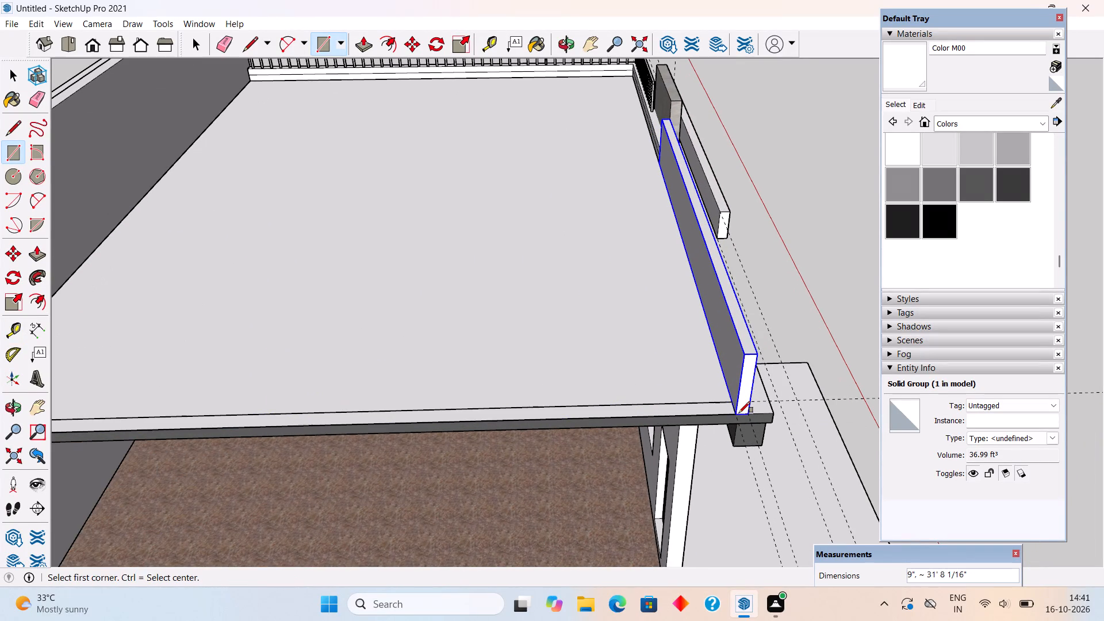
key("p")
left_click(696, 405)
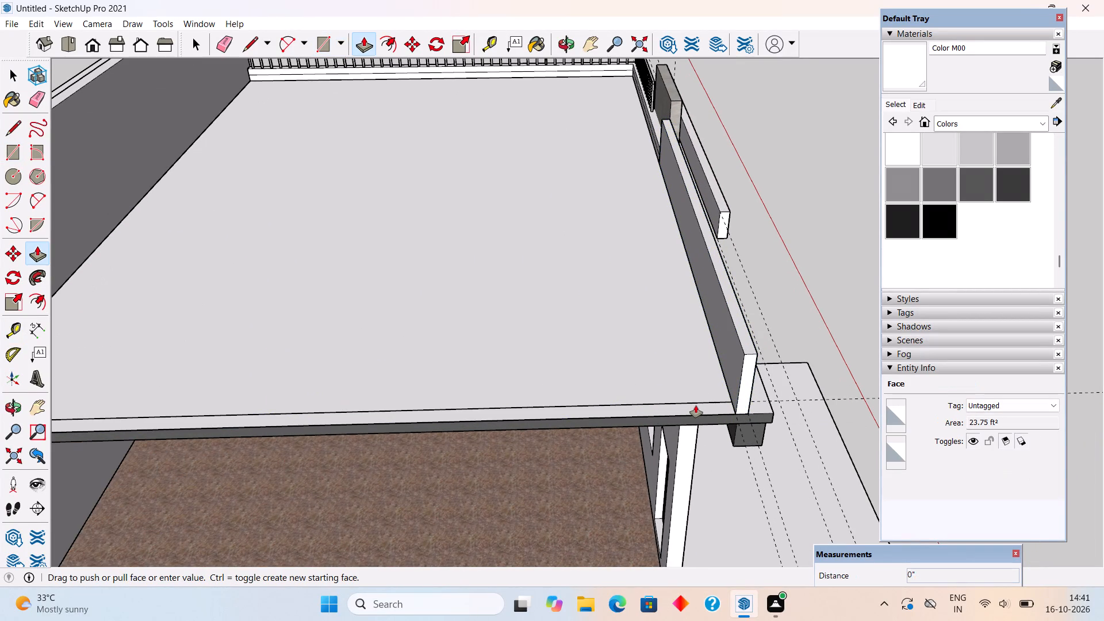
left_click(744, 355)
key("space")
Select all geometry of the new side parapet wall and make it a group.
triple_click(719, 377)
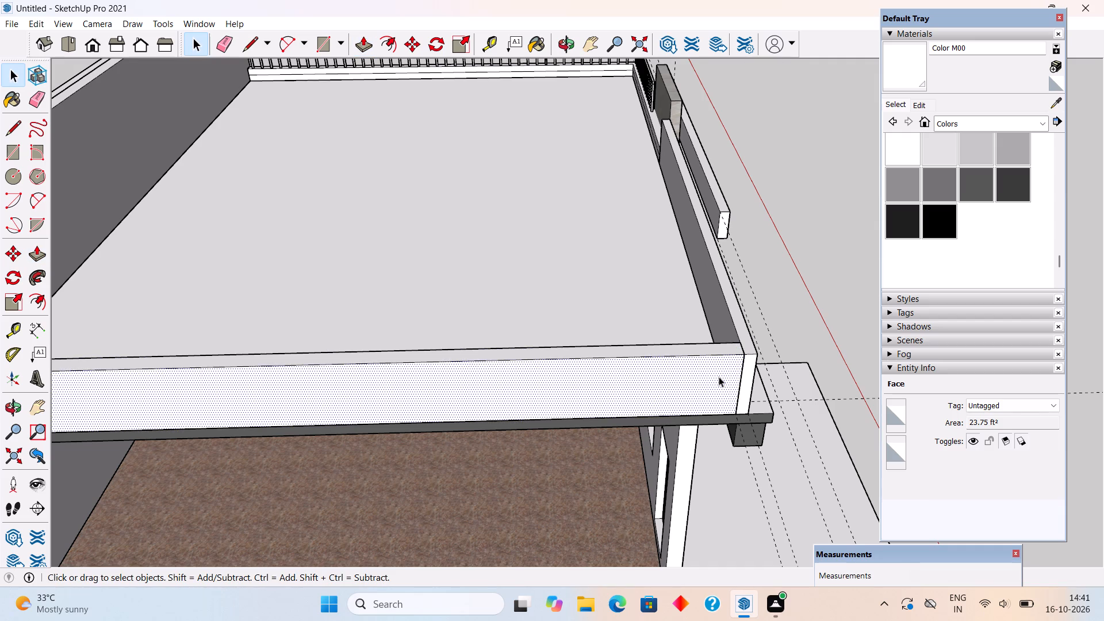
right_click(718, 377)
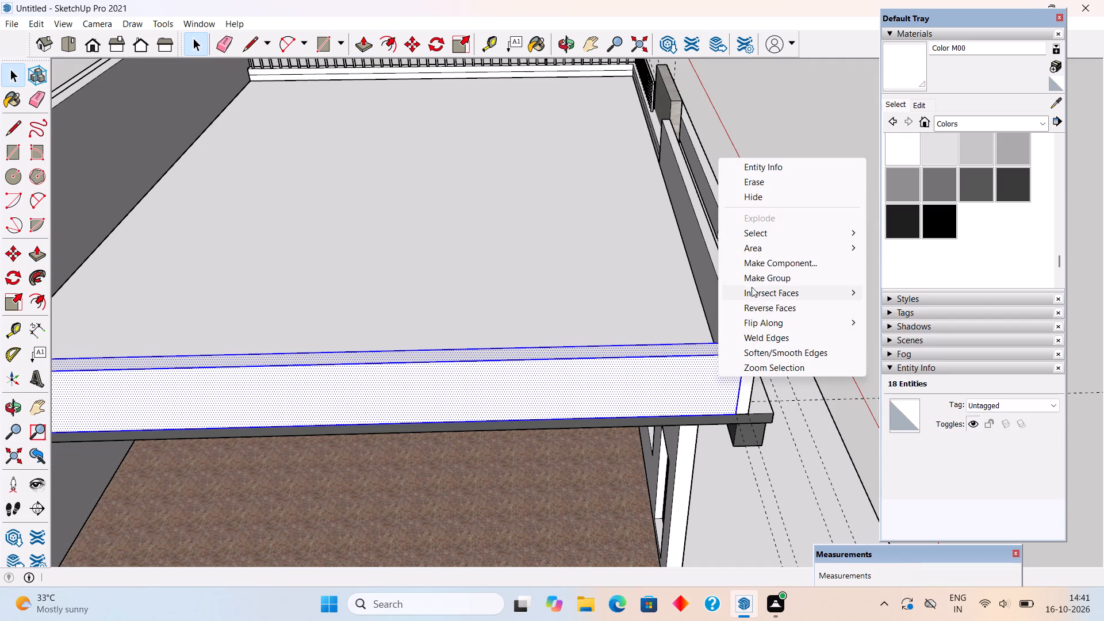
left_click(753, 279)
left_click(753, 279)
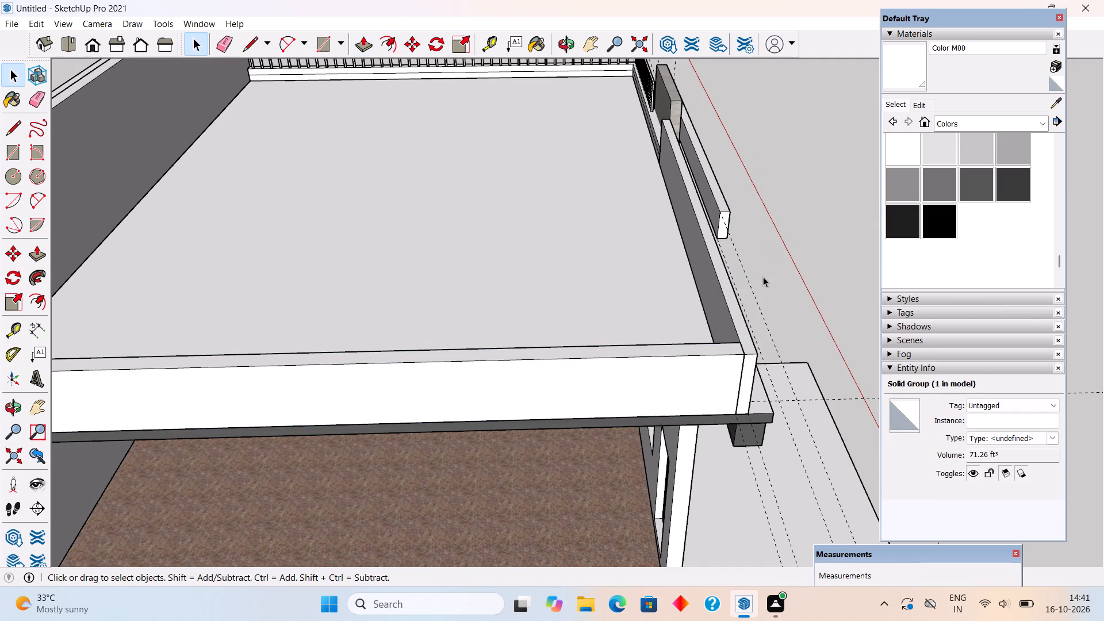
Offset the front face outline of the long projecting block inward by about 3 1/8".
middle_click_drag(758, 277, 591, 239)
scroll(609, 264, "down", 8)
middle_click_drag(527, 226, 250, 171)
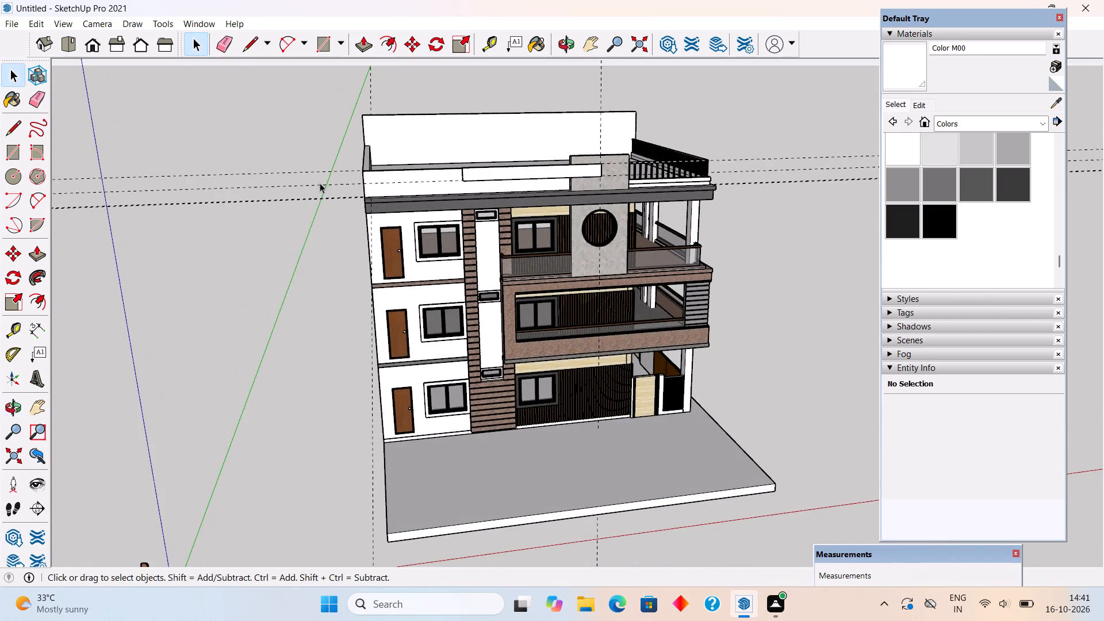
scroll(635, 189, "up", 1)
scroll(582, 131, "up", 1)
scroll(501, 183, "up", 5)
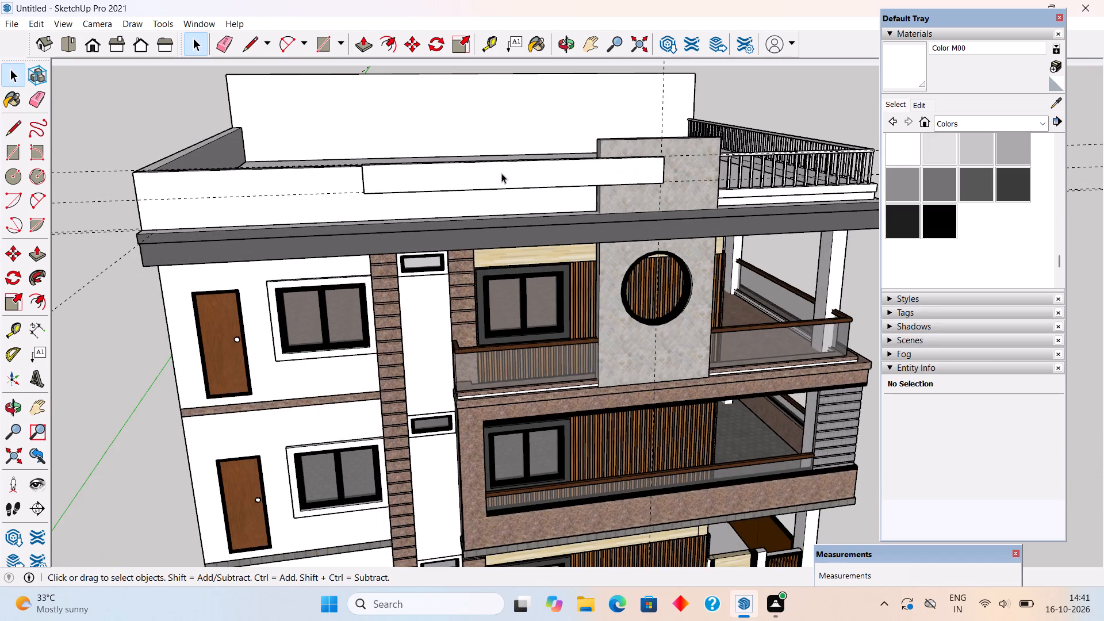
left_click(501, 173)
scroll(501, 173, "up", 4)
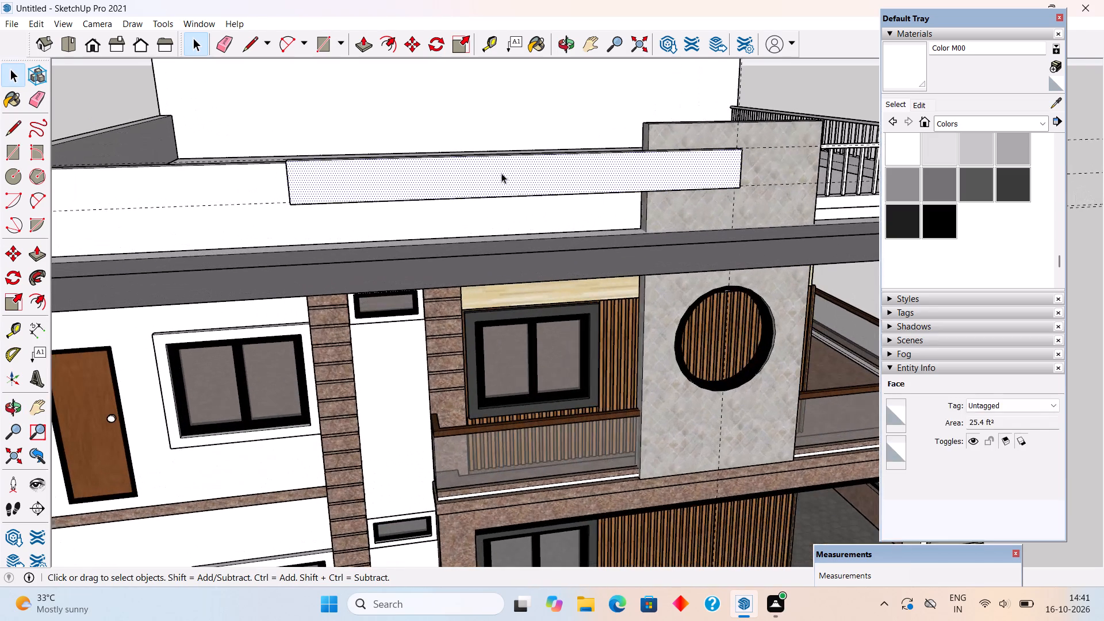
key("r")
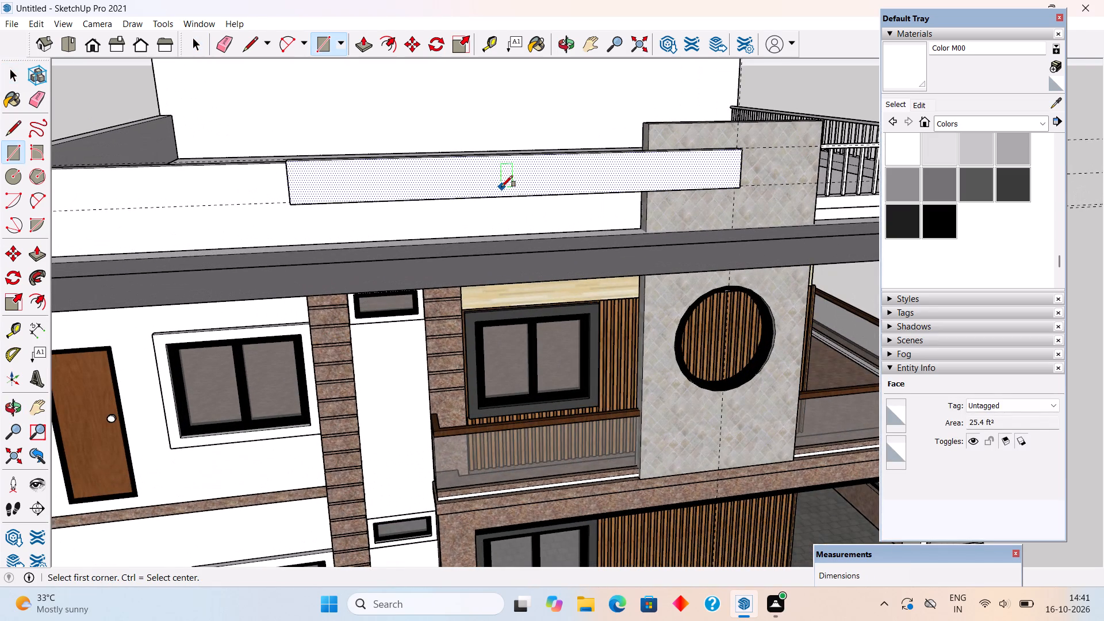
key("f")
left_click(500, 190)
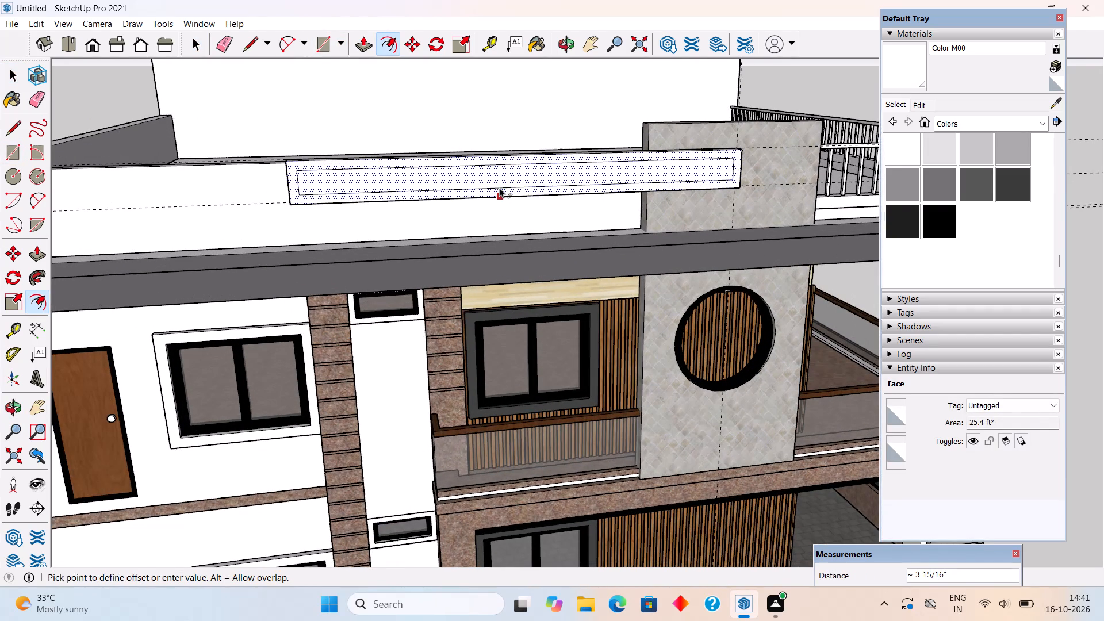
left_click(500, 190)
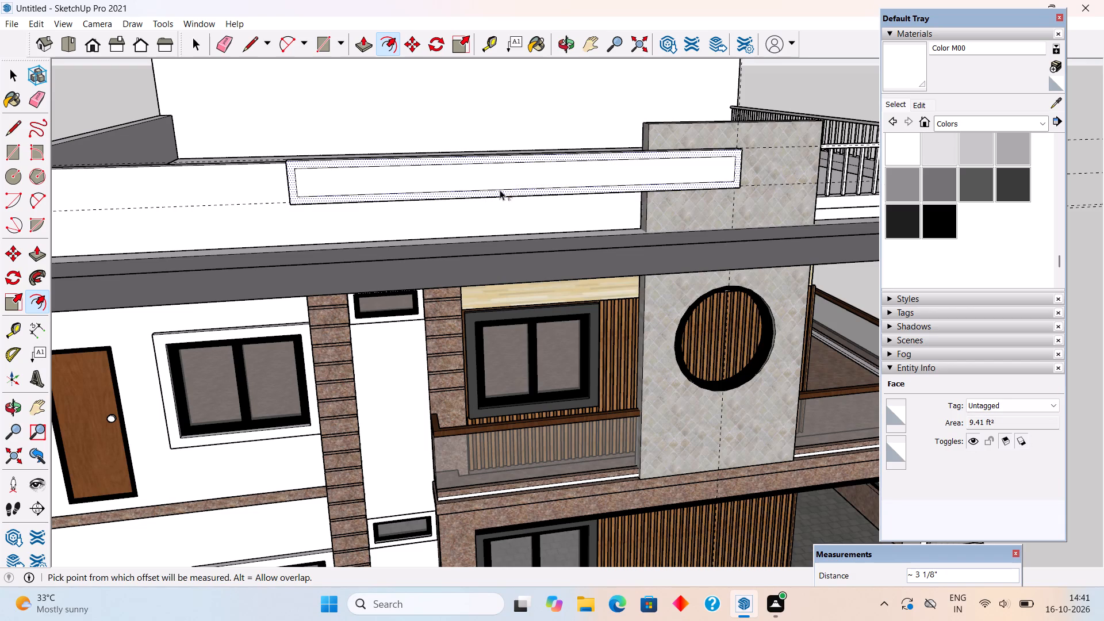
Undo the last offset on the long block's front face and redo it inward by about 3 3/8".
key("space")
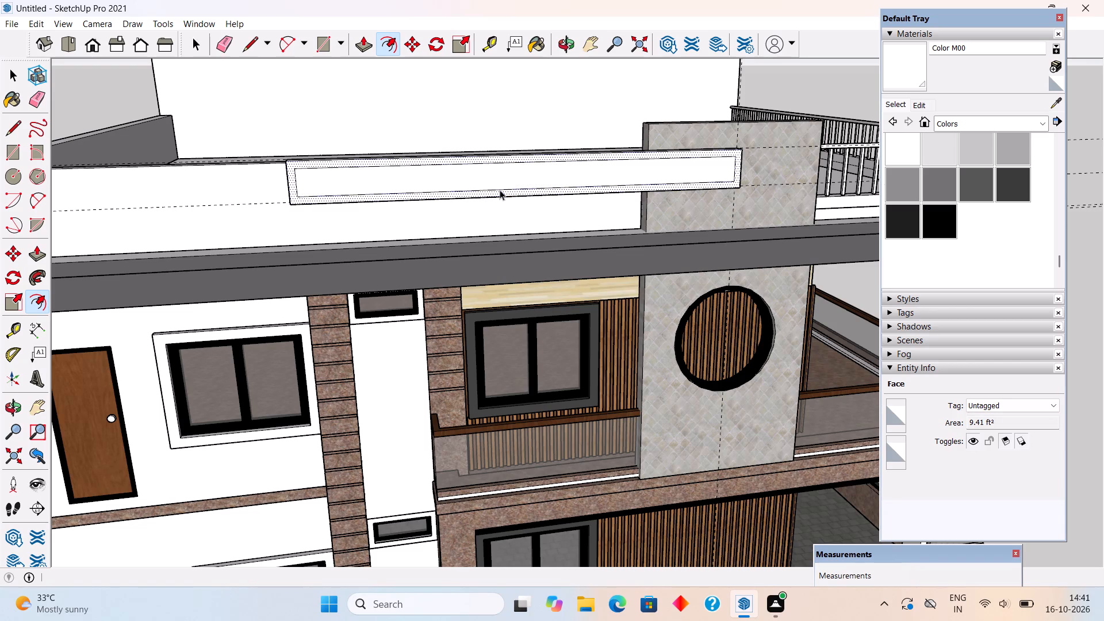
key("l")
scroll(728, 179, "up", 4)
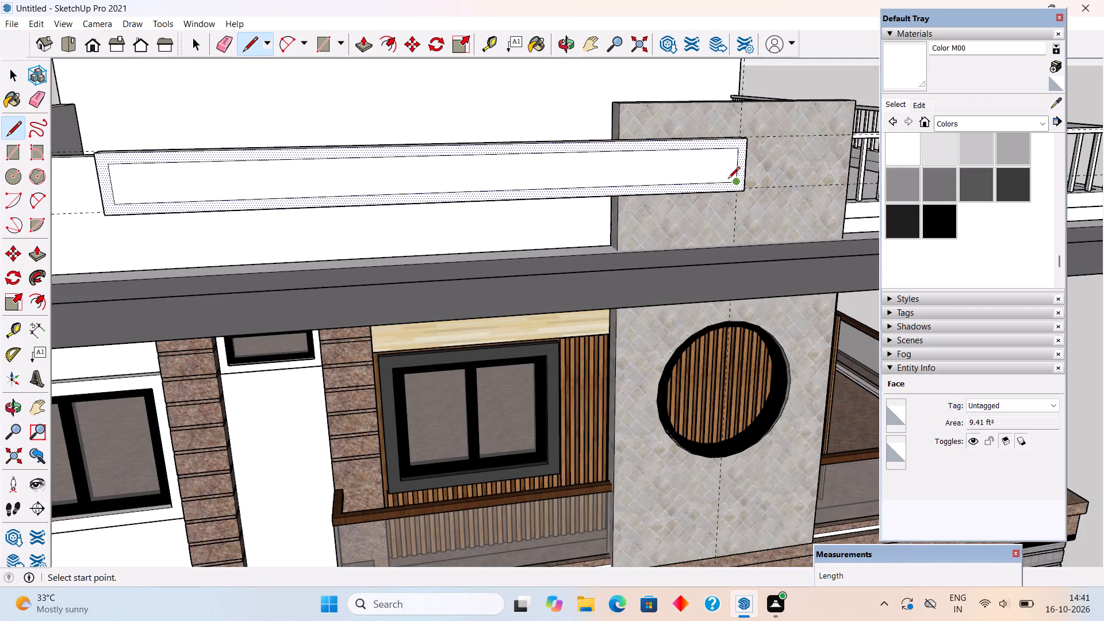
key("ctrl+z")
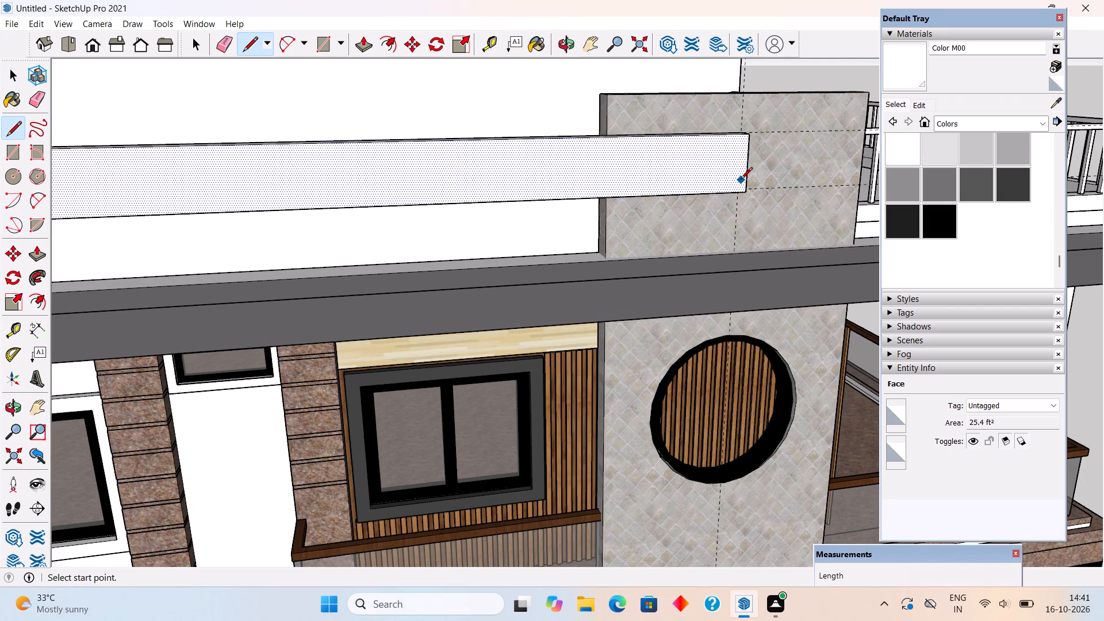
key("f")
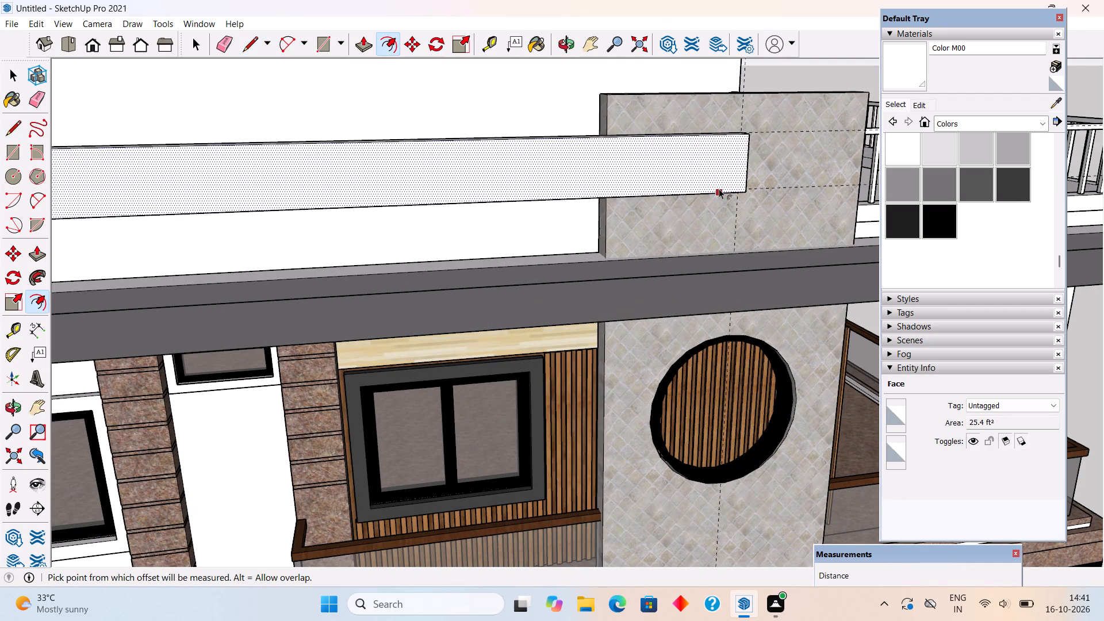
left_click(719, 189)
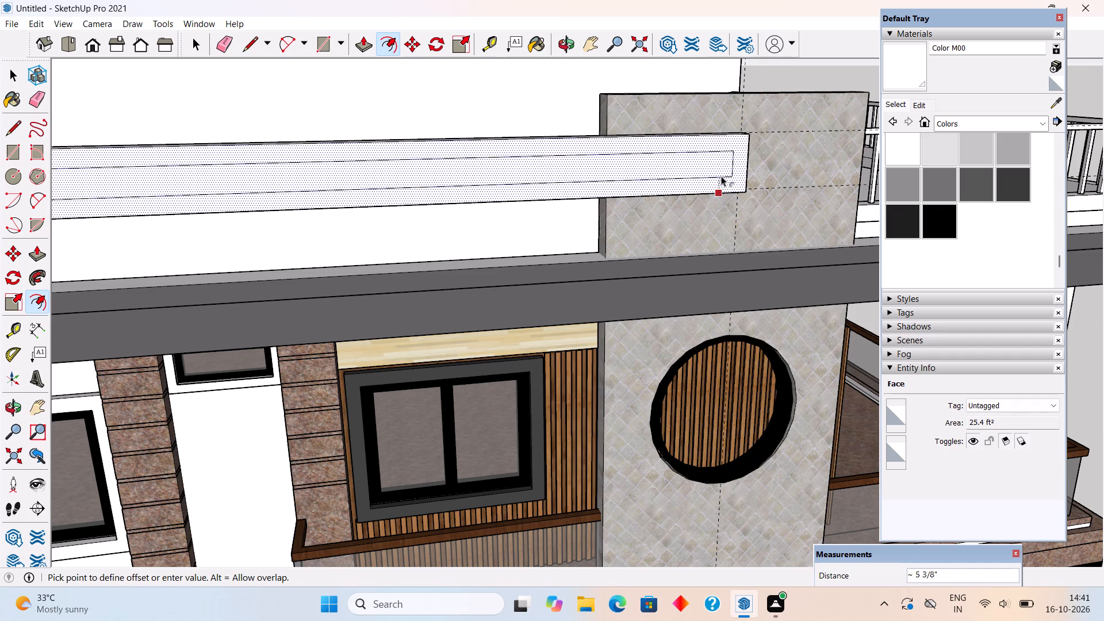
left_click(726, 182)
Extend both inner offset lines to the block's end edge on the stone wall and delete the short inner line between them.
key("l")
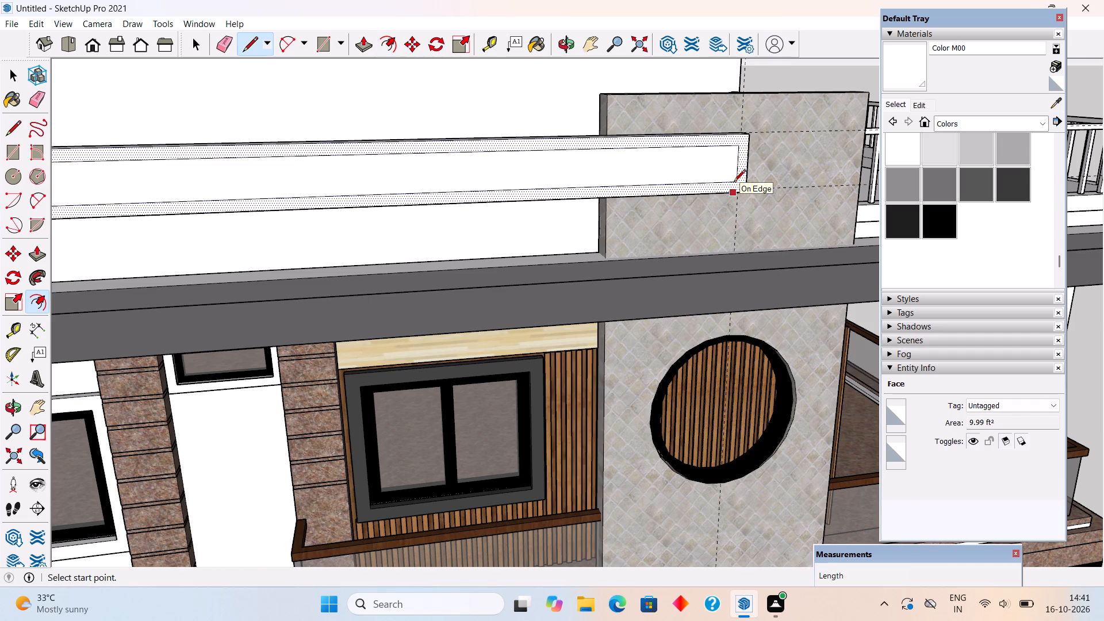
scroll(734, 182, "up", 8)
left_click(739, 181)
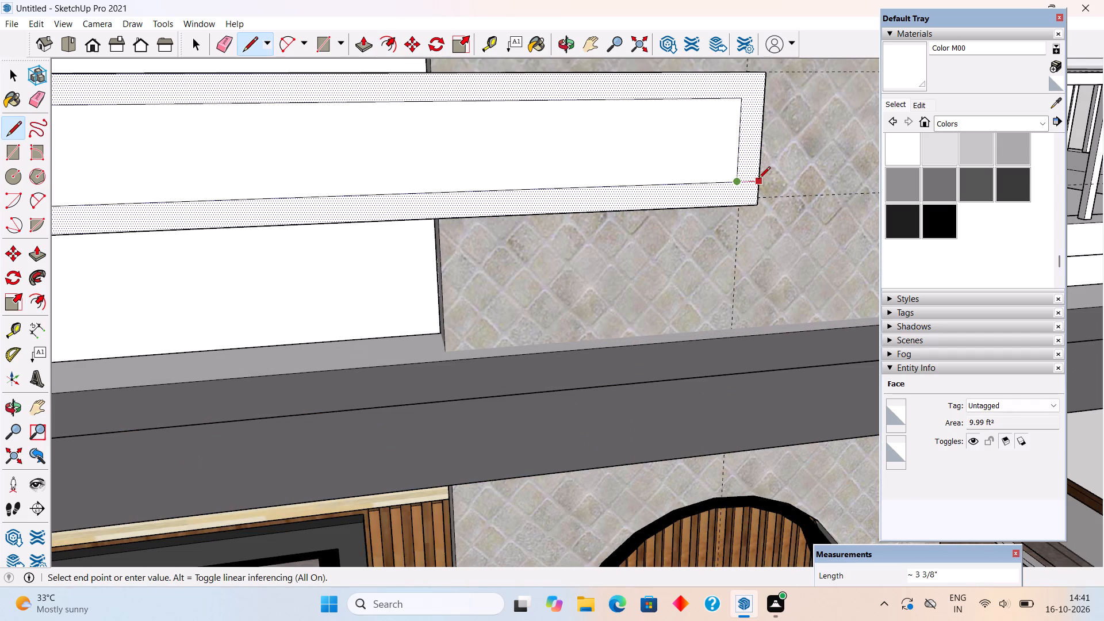
left_click(758, 179)
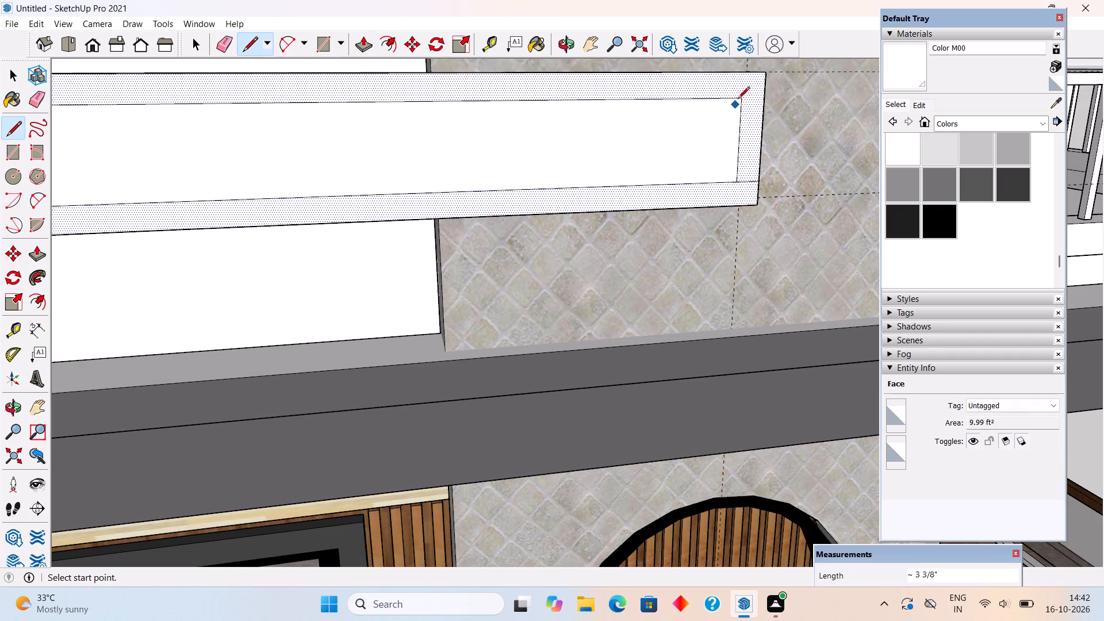
left_click(739, 98)
left_click(765, 94)
key("space")
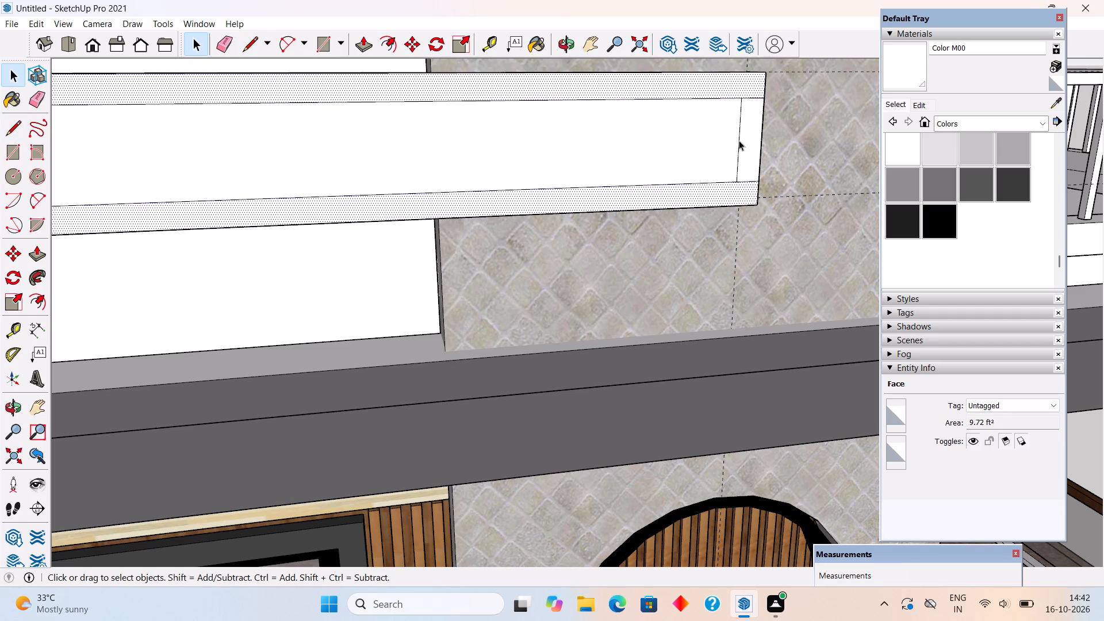
left_click(739, 140)
key("Delete")
Extend both inner offset lines to the block's opposite end edge and delete the short inner line there.
scroll(739, 140, "down", 9)
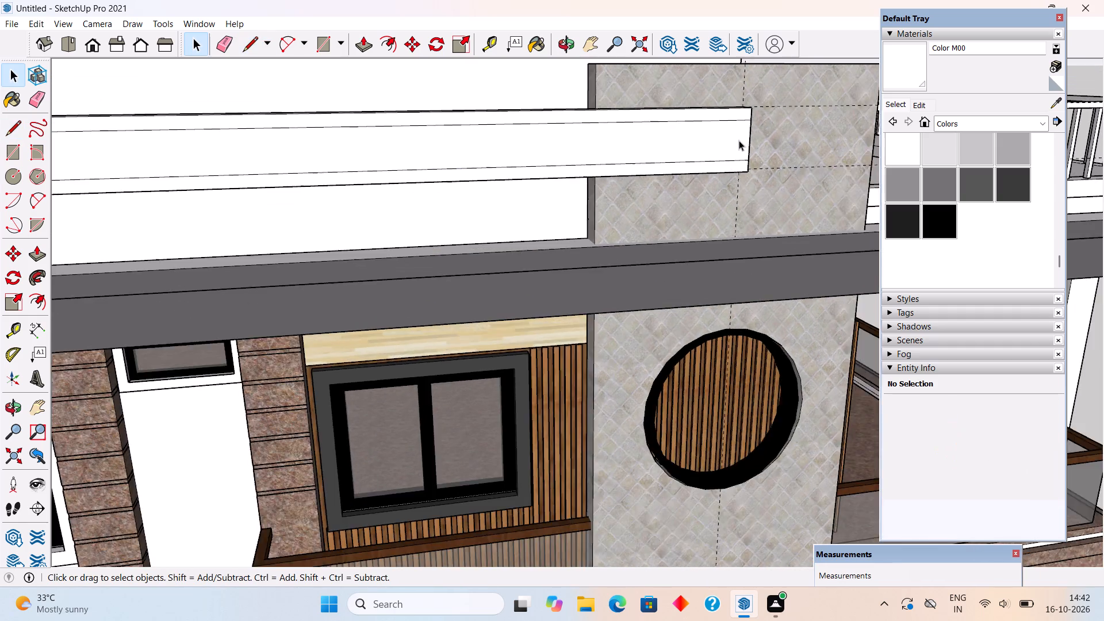
scroll(739, 140, "down", 5)
scroll(217, 149, "up", 9)
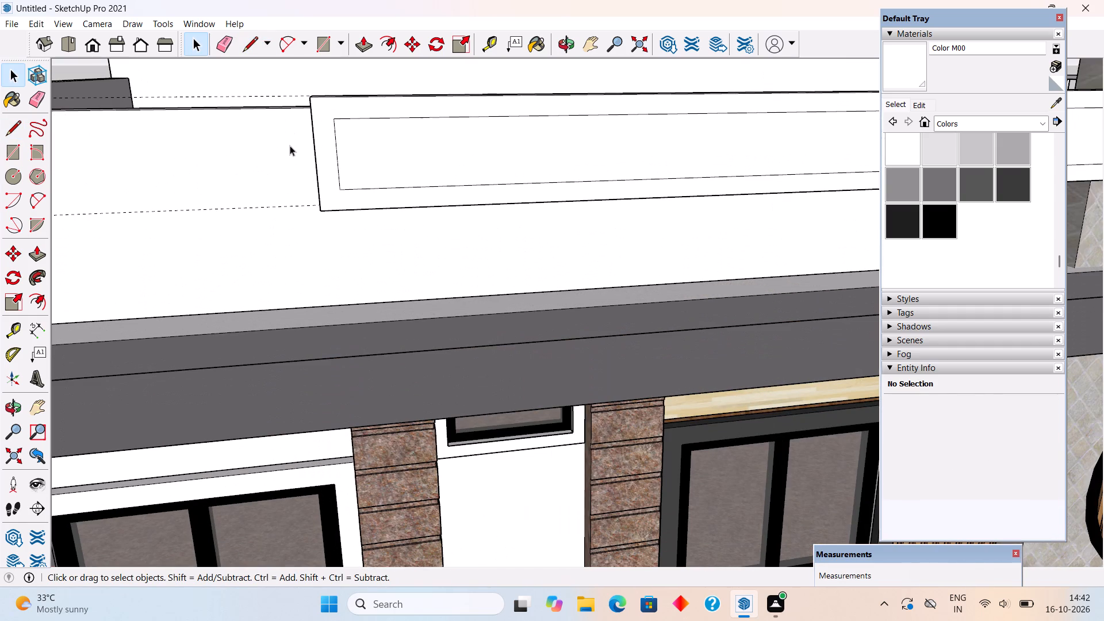
key("l")
left_click(339, 187)
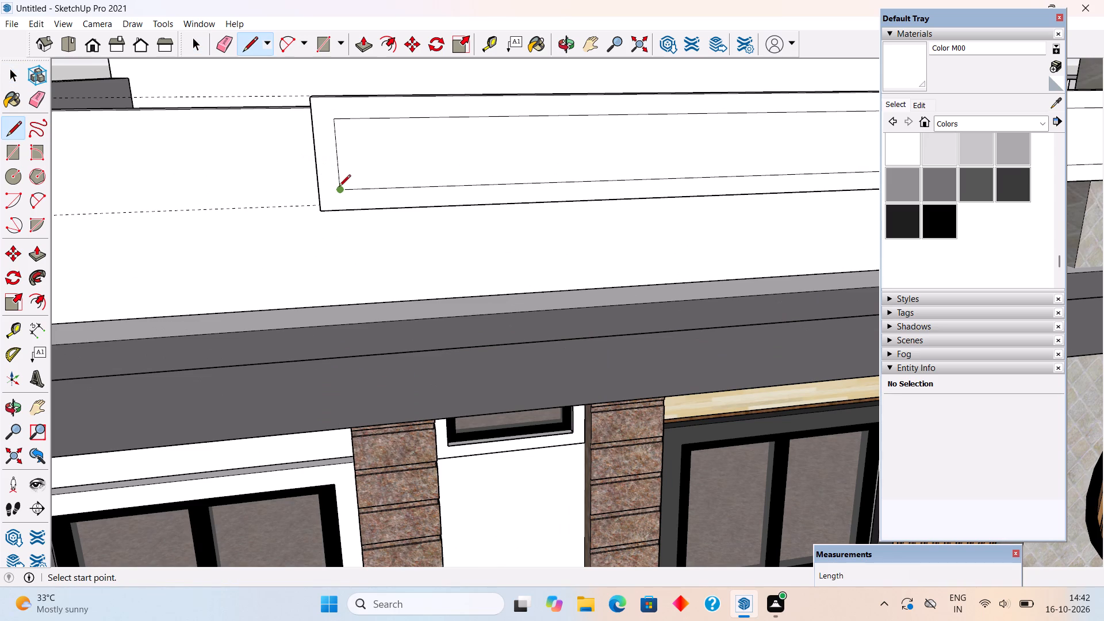
left_click(320, 189)
left_click(335, 119)
left_click(316, 124)
key("space")
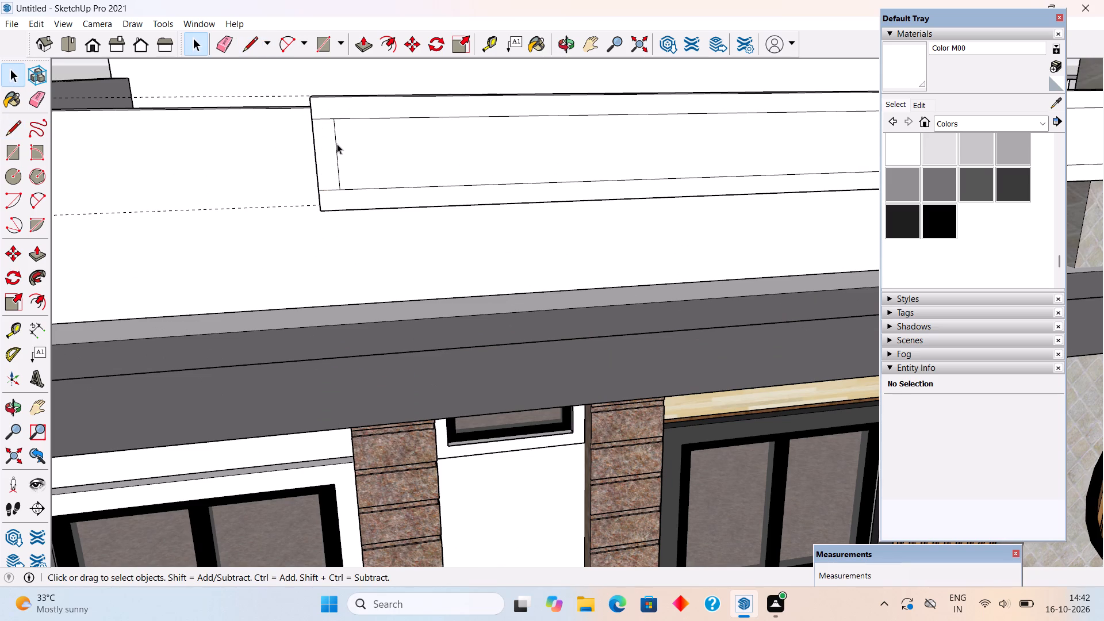
left_click(337, 144)
key("Delete")
Recess the middle band of the long block's front face with two Push/Pulls, by 1" and by 2".
left_click(342, 174)
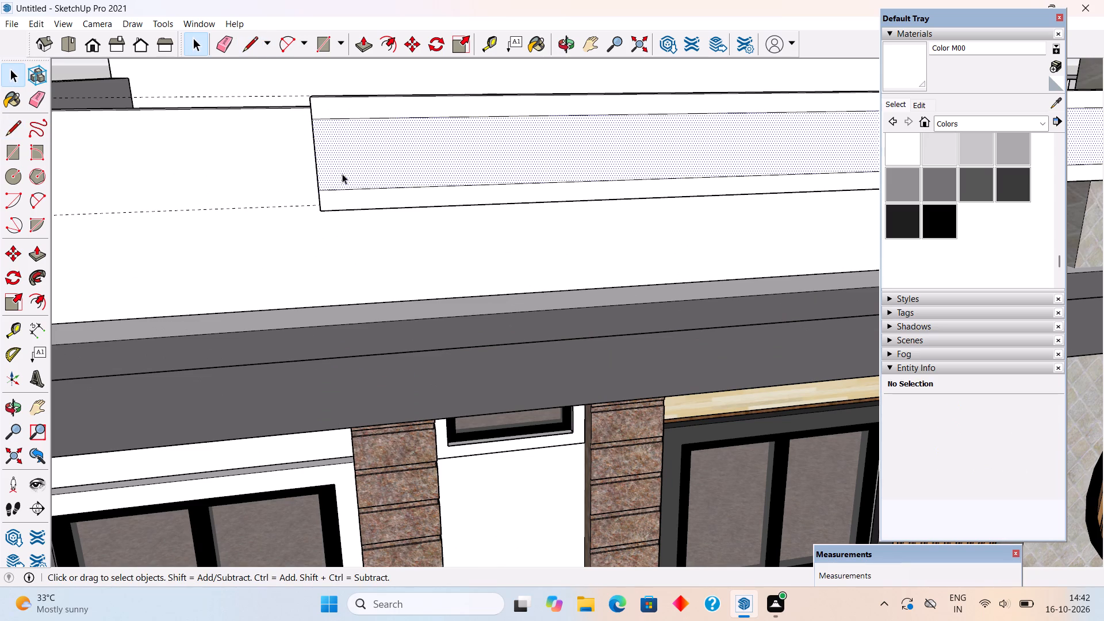
key("p")
left_click(342, 174)
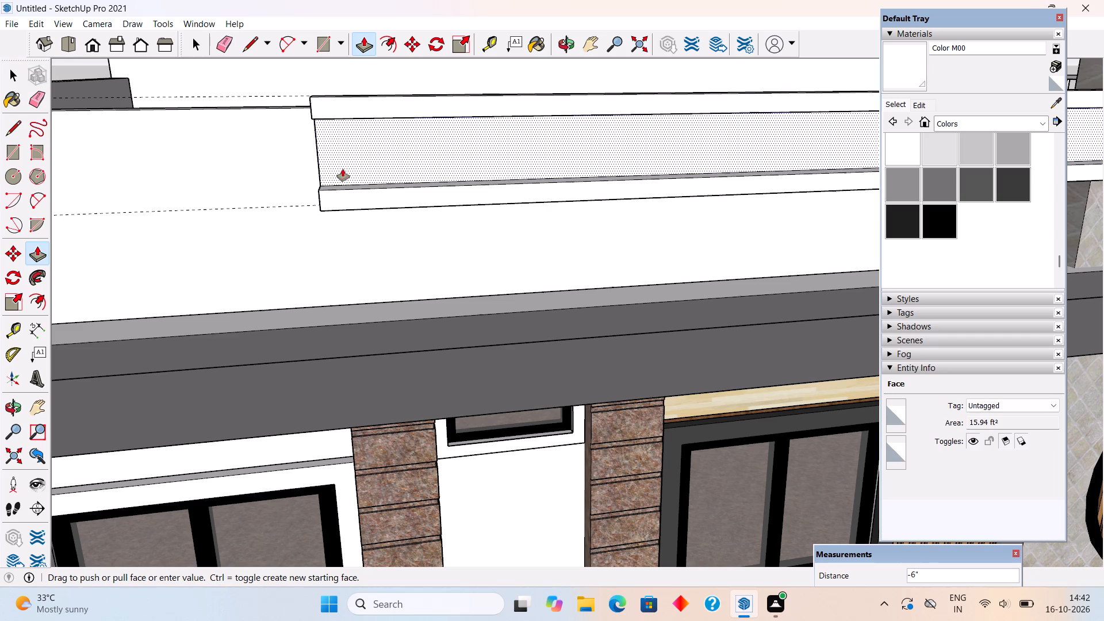
type("1\"")
key("Return")
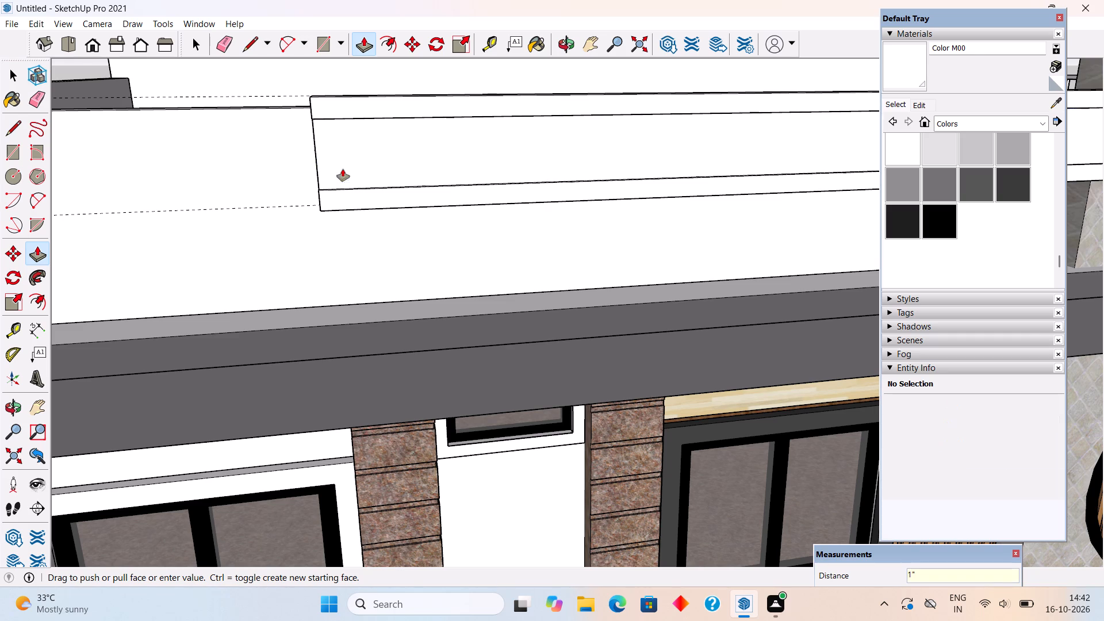
key("space")
left_click(343, 169)
key("p")
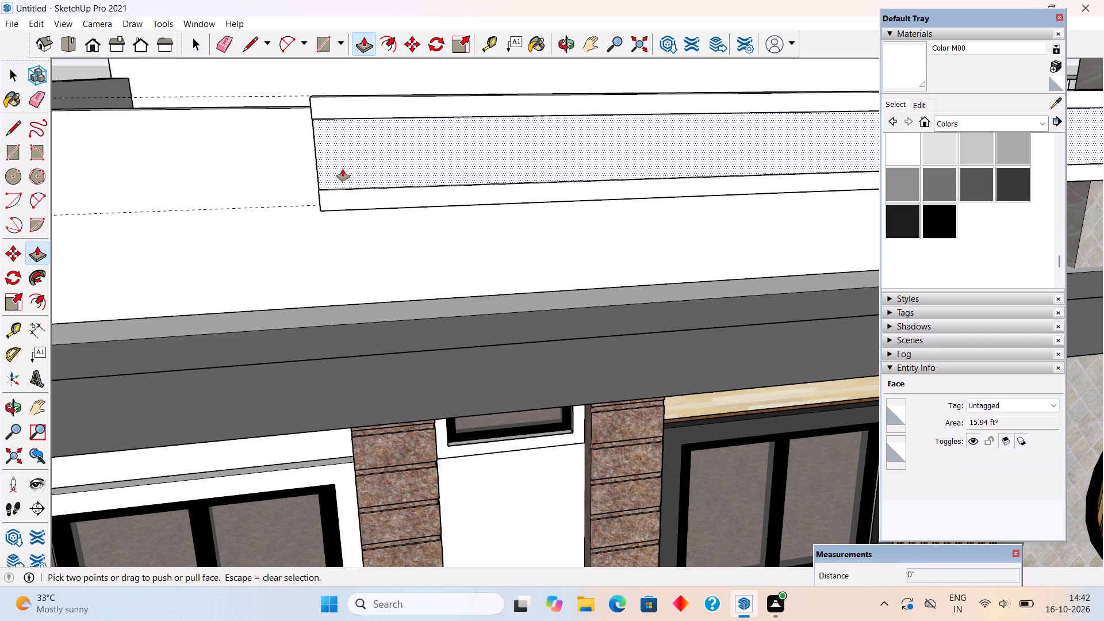
left_click(343, 169)
type("2\"")
key("Return")
key("space")
scroll(358, 168, "down", 9)
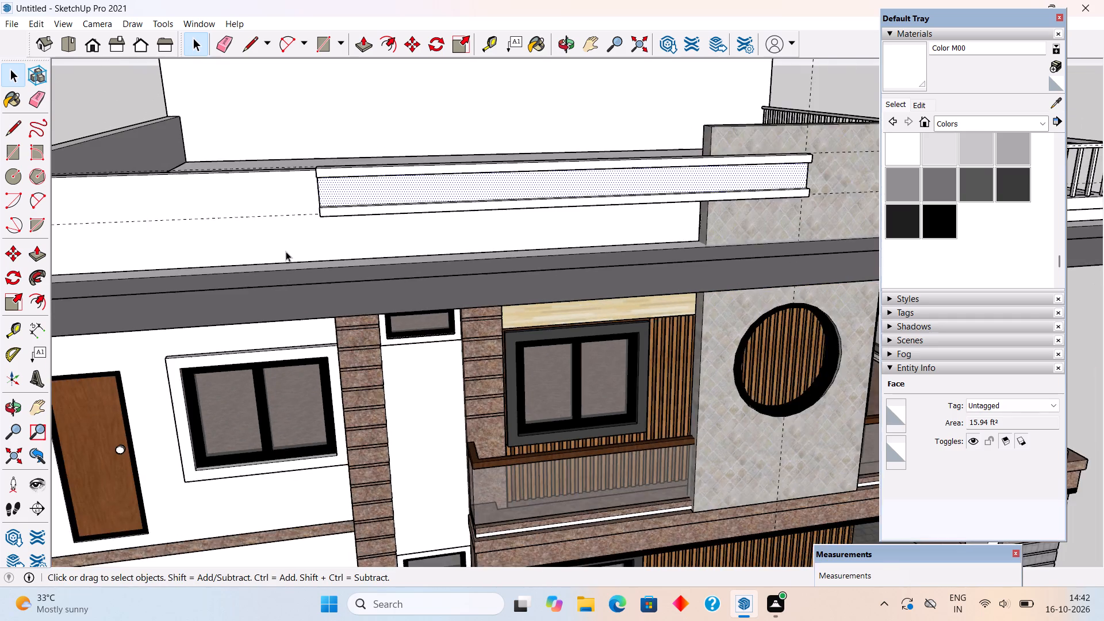
scroll(286, 251, "down", 10)
left_click(642, 130)
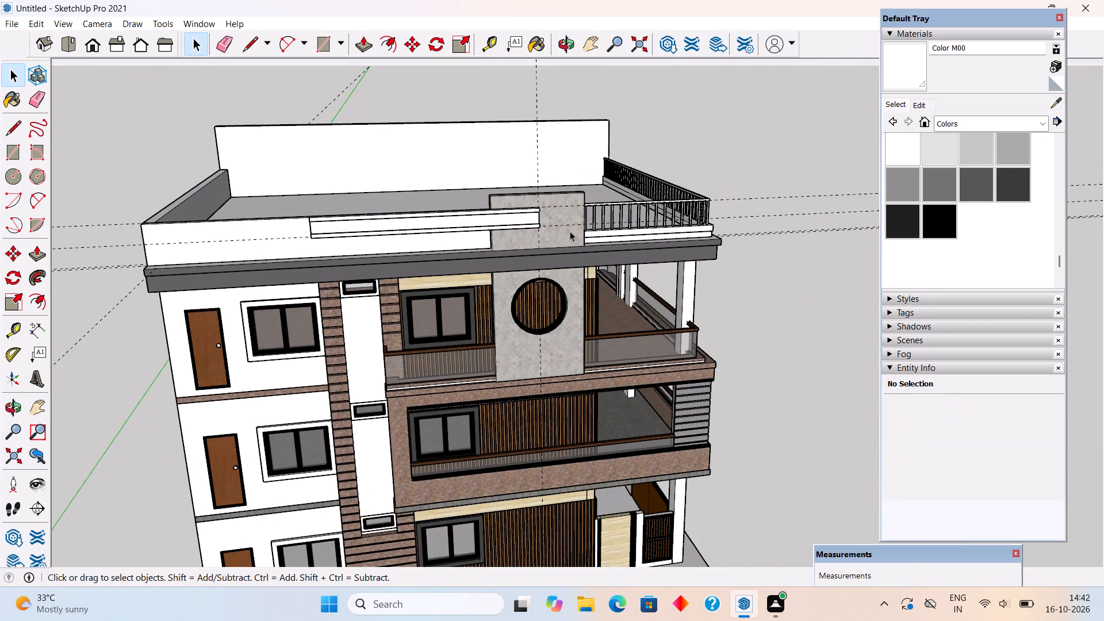
Examine the recessed block and the whole building from several angles, then the top-floor balcony beside the stone wall up close.
middle_click_drag(564, 227, 455, 186)
scroll(363, 174, "up", 5)
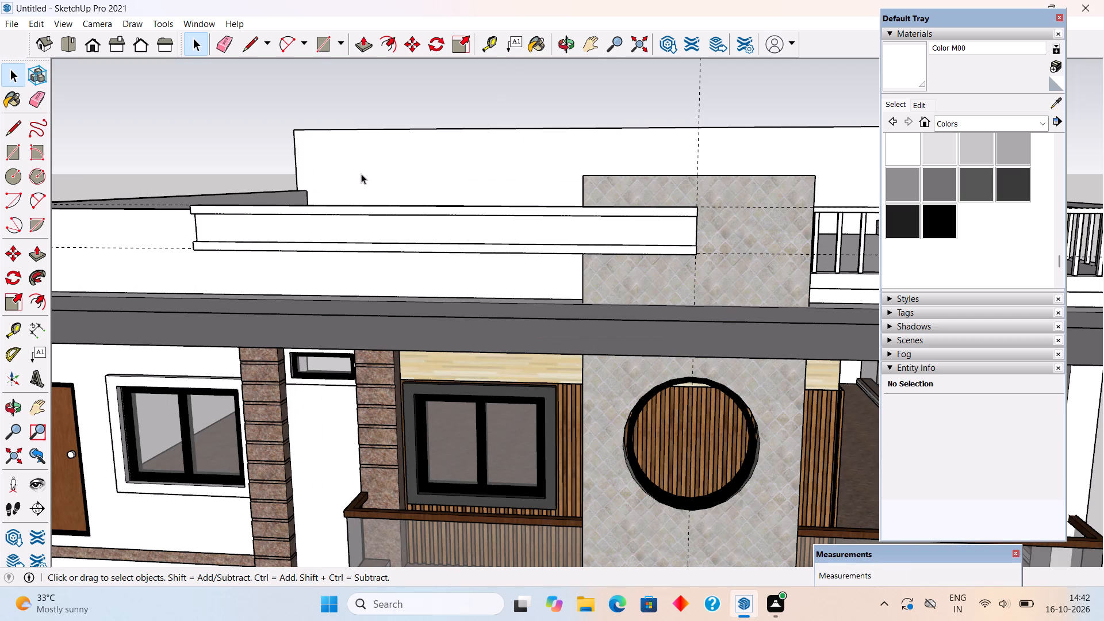
scroll(425, 224, "down", 9)
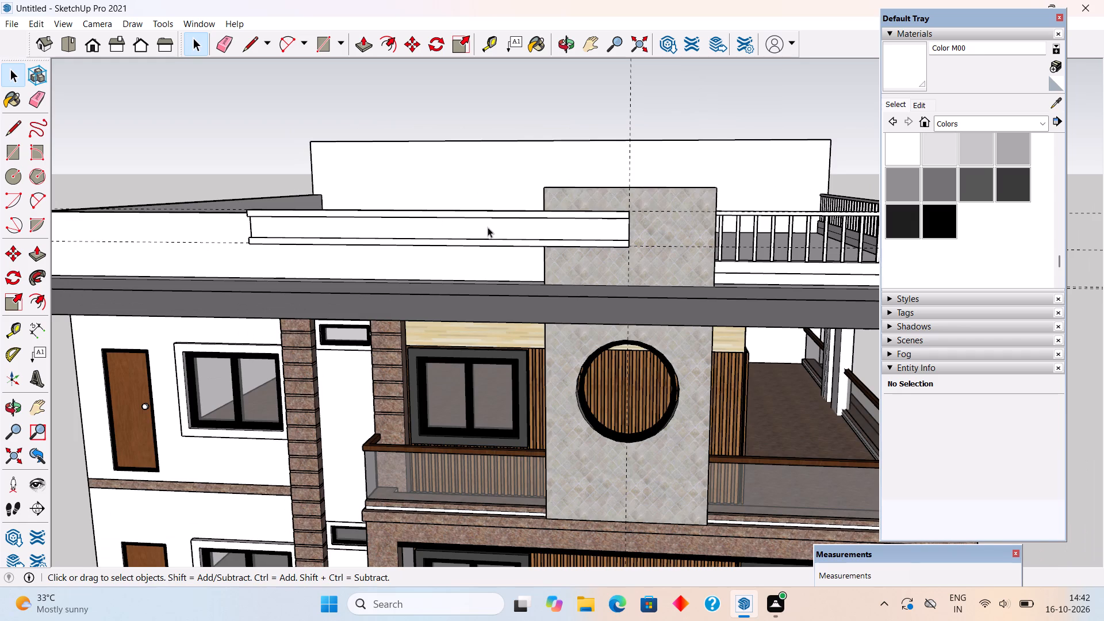
middle_click_drag(488, 228, 469, 170)
scroll(469, 170, "down", 9)
middle_click_drag(473, 213, 392, 87)
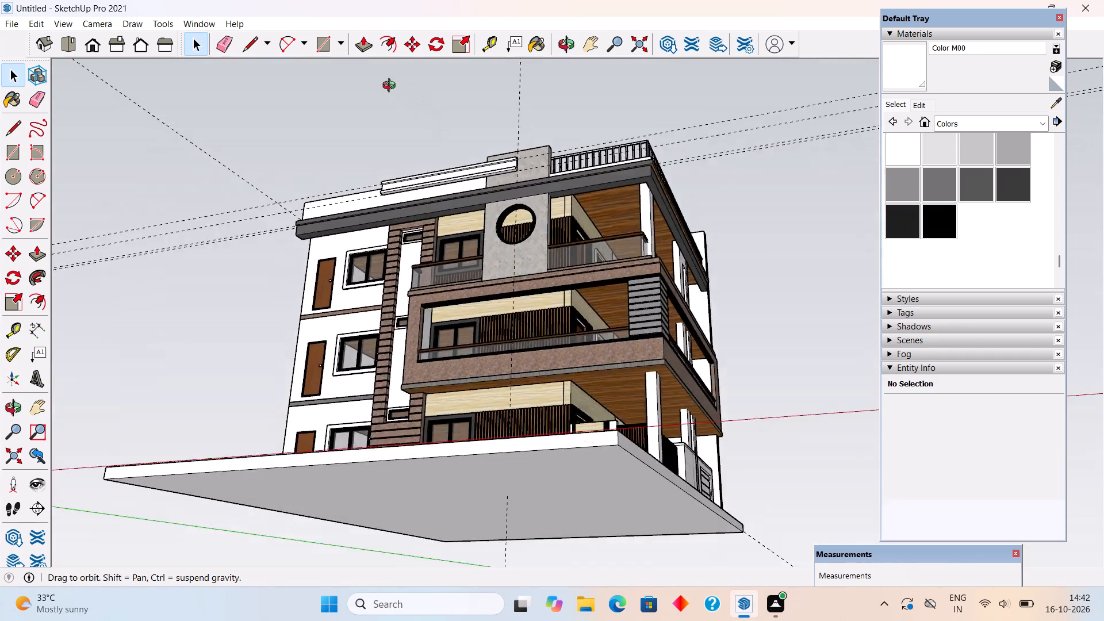
middle_click_drag(392, 87, 220, 86)
scroll(402, 181, "up", 3)
middle_click_drag(392, 258, 452, 351)
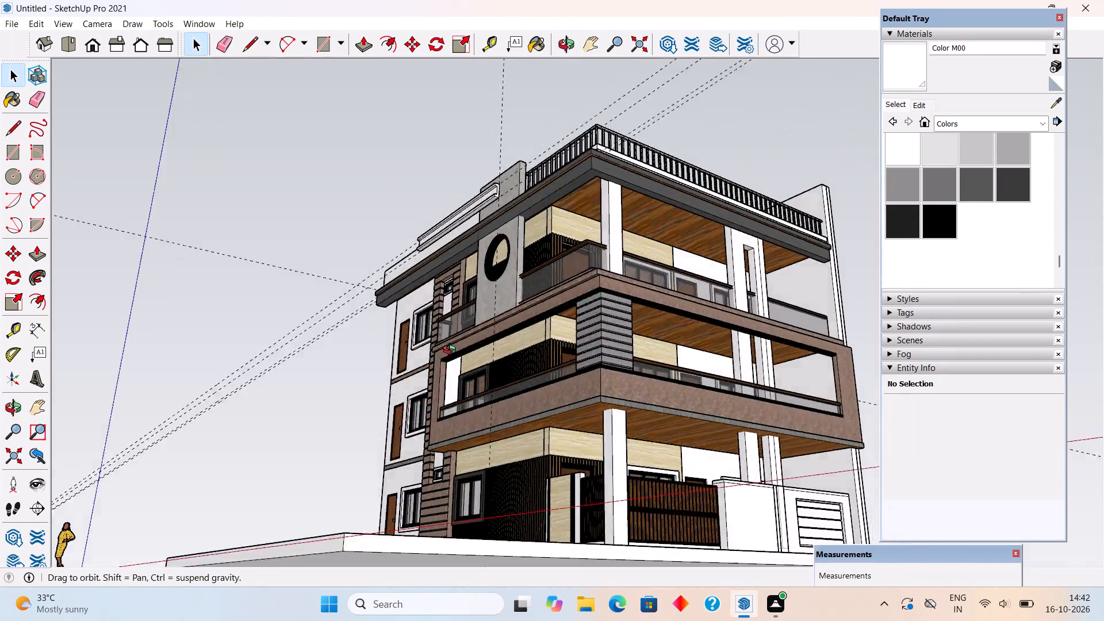
middle_click_drag(452, 351, 776, 490)
scroll(392, 315, "down", 1)
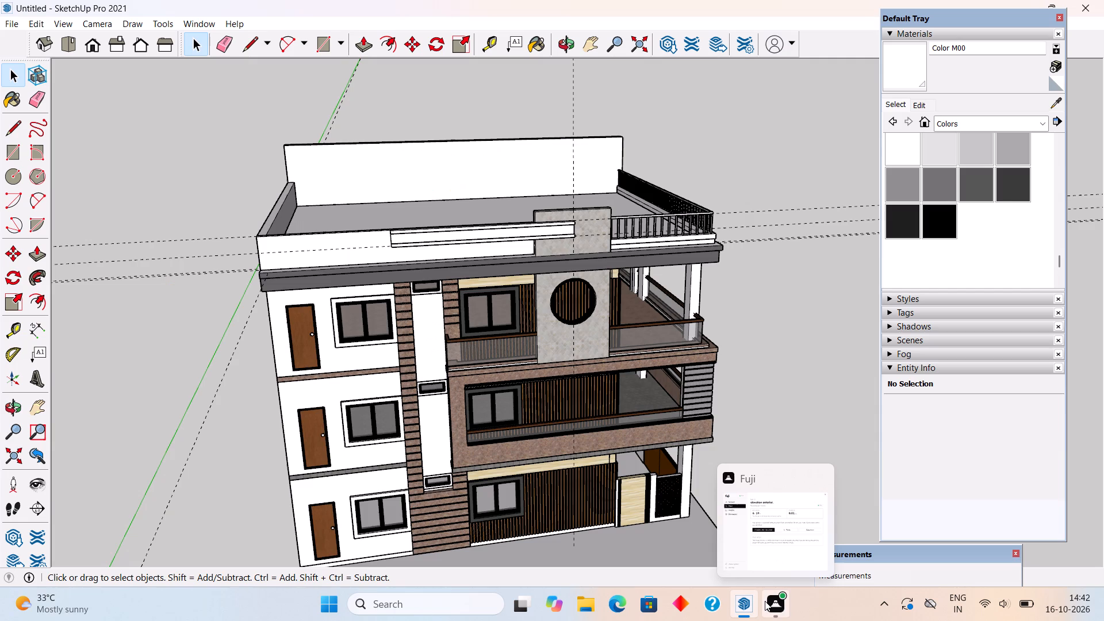
scroll(626, 421, "down", 6)
scroll(626, 419, "up", 6)
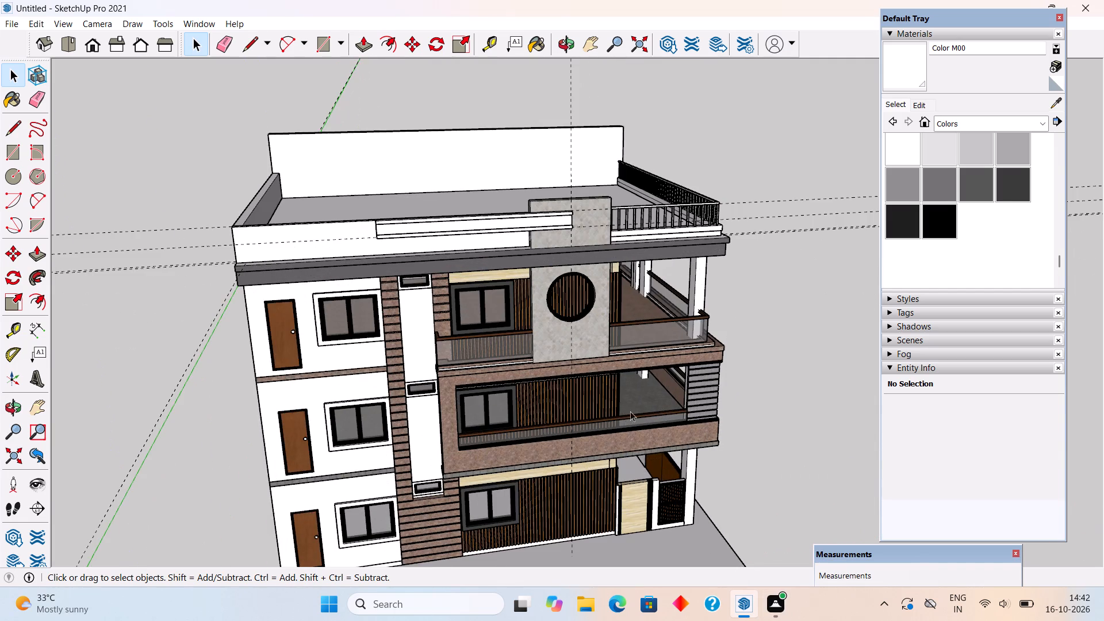
middle_click_drag(648, 399, 497, 335)
scroll(499, 336, "up", 8)
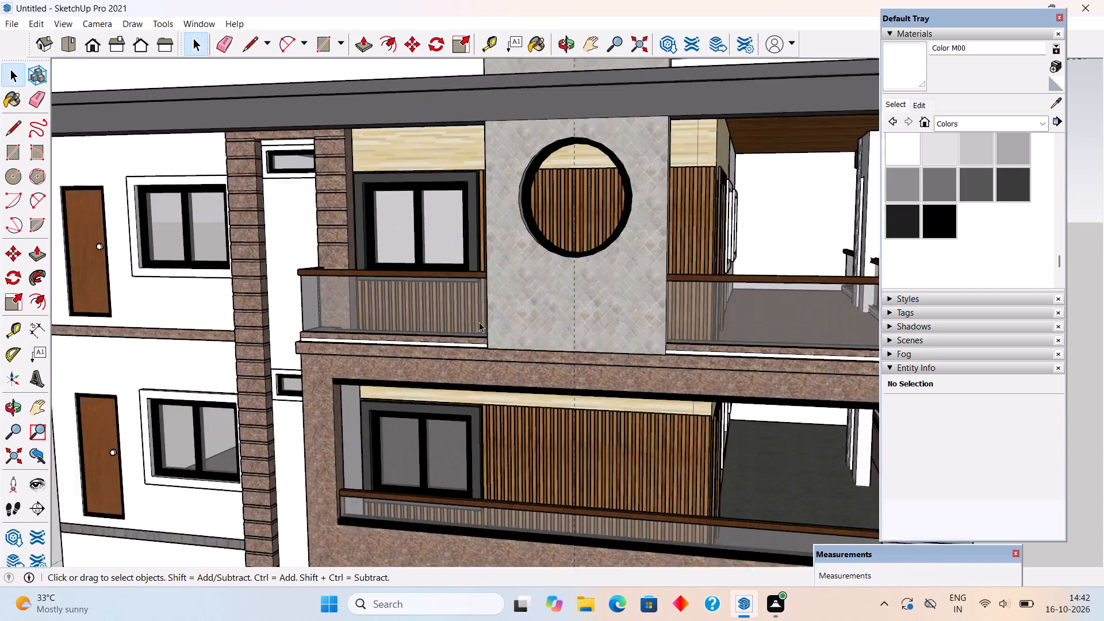
scroll(479, 322, "up", 8)
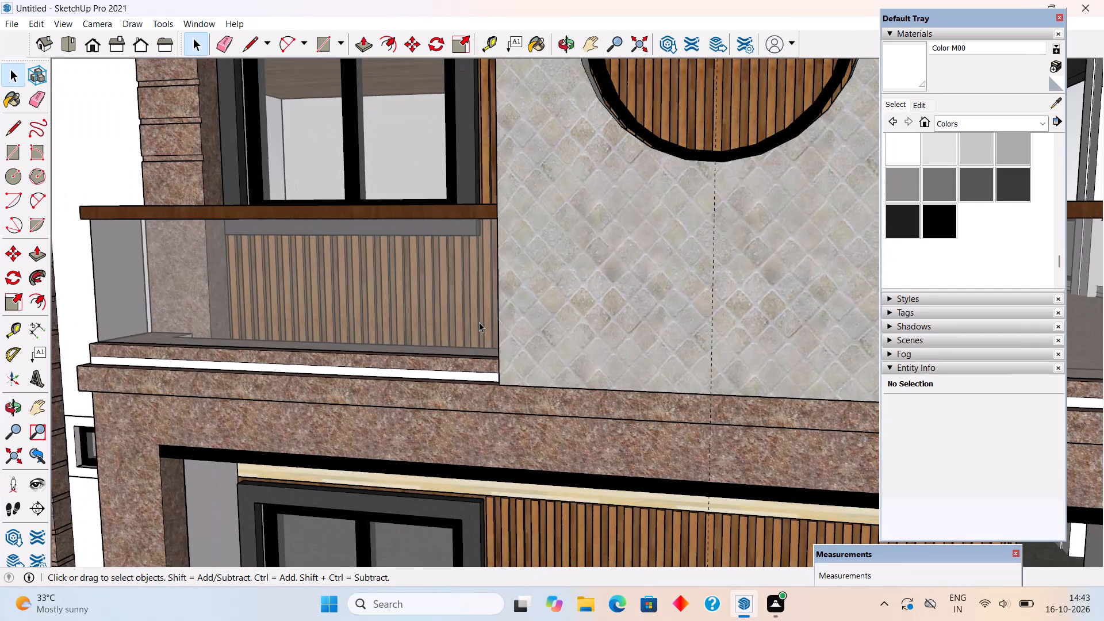
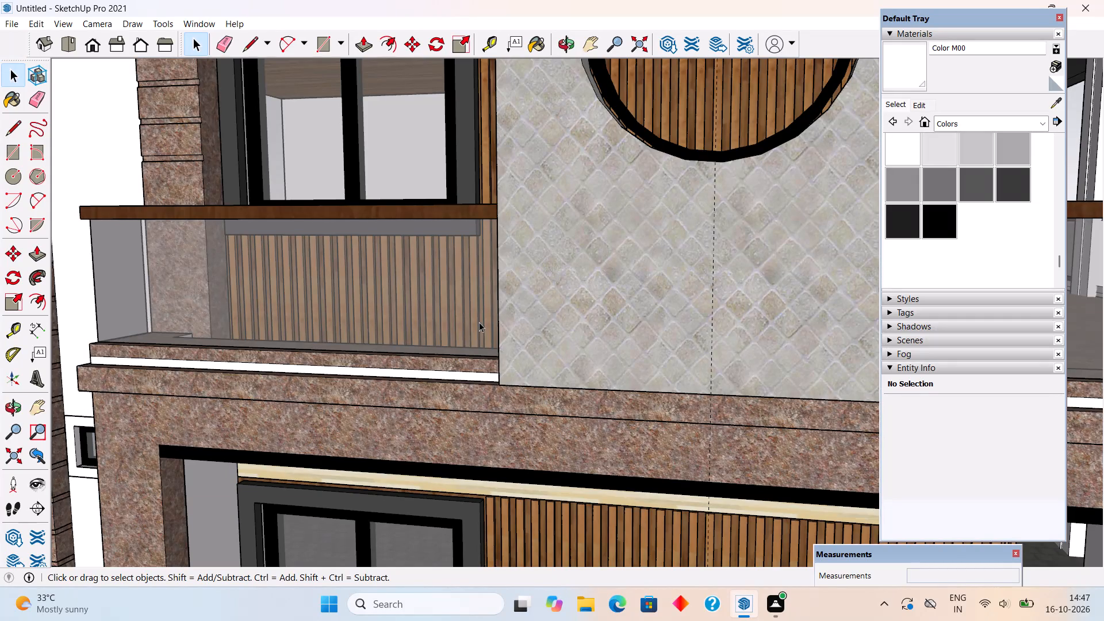
Examine the building's front elevation from several distances and angles, including the balconies, windows and wall finishes.
scroll(526, 297, "down", 10)
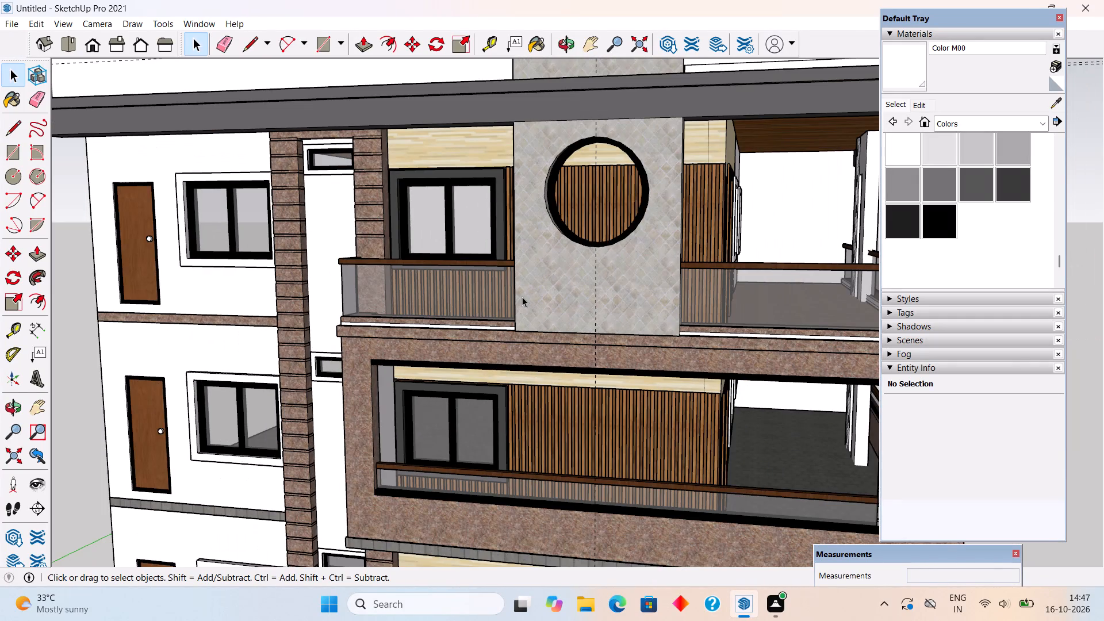
scroll(551, 354, "down", 5)
middle_click_drag(504, 352, 524, 376)
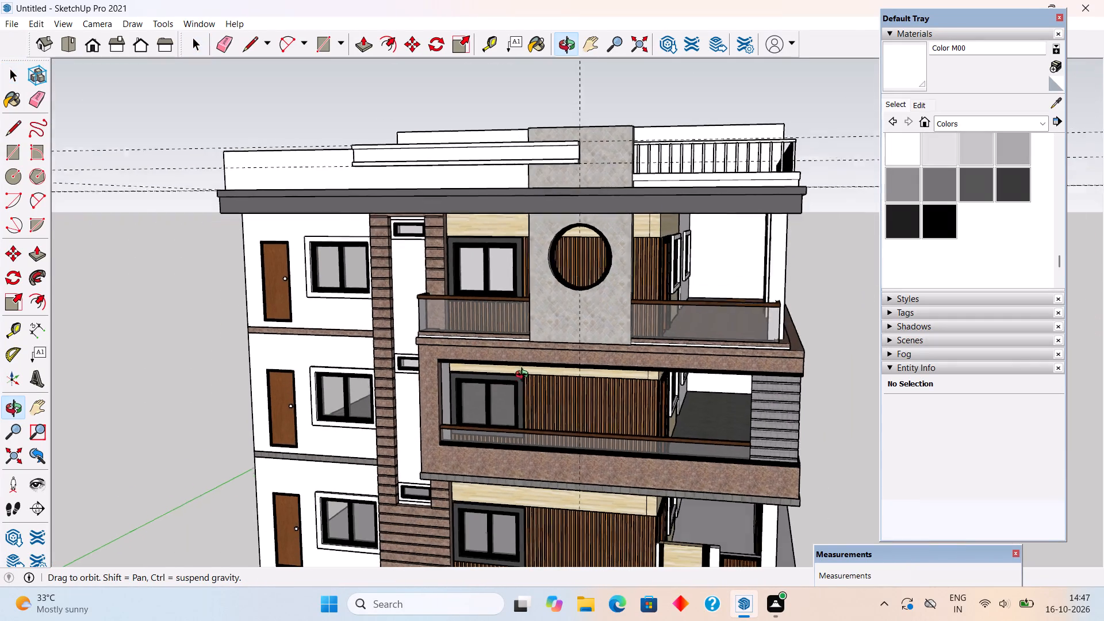
middle_click_drag(524, 376, 618, 346)
scroll(532, 240, "down", 4)
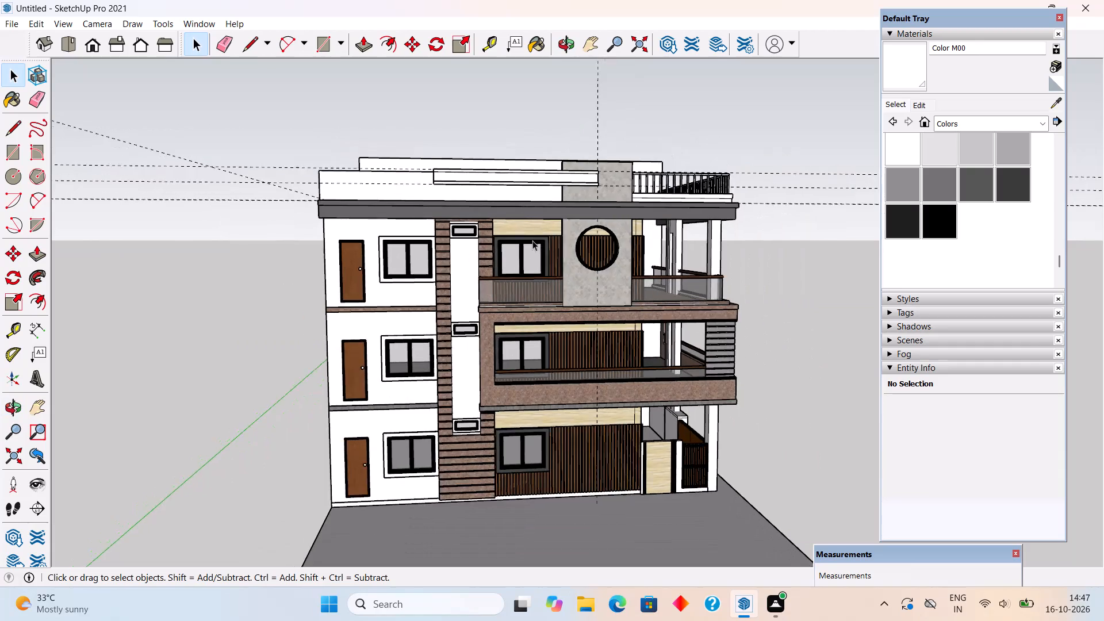
scroll(466, 471, "up", 3)
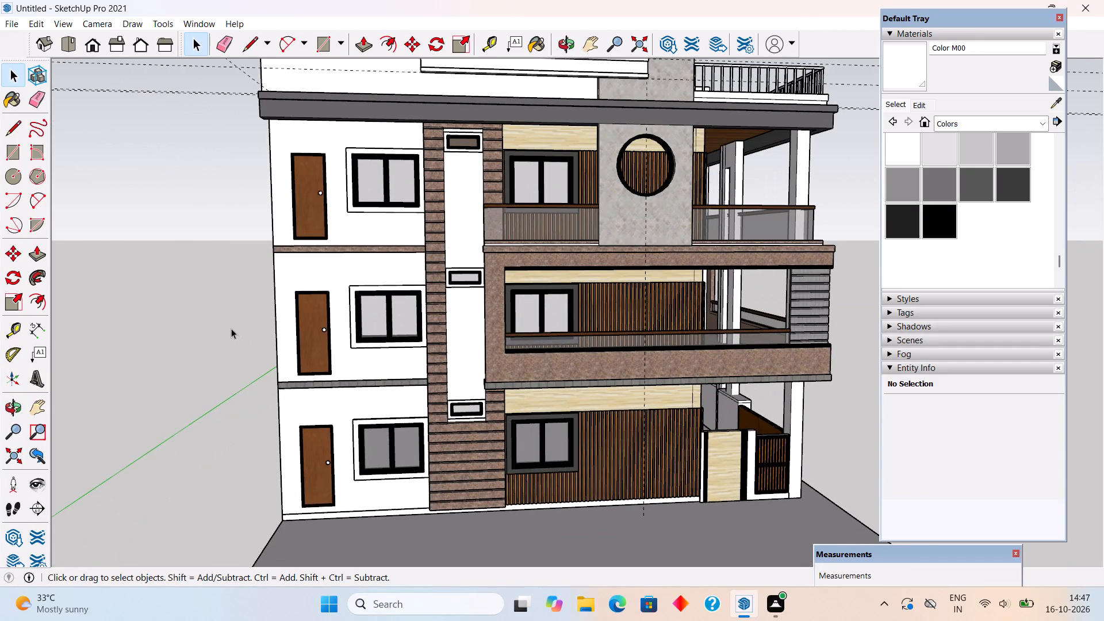
scroll(231, 328, "up", 2)
middle_click_drag(237, 329, 312, 362)
scroll(312, 362, "down", 4)
middle_click_drag(297, 396, 272, 359)
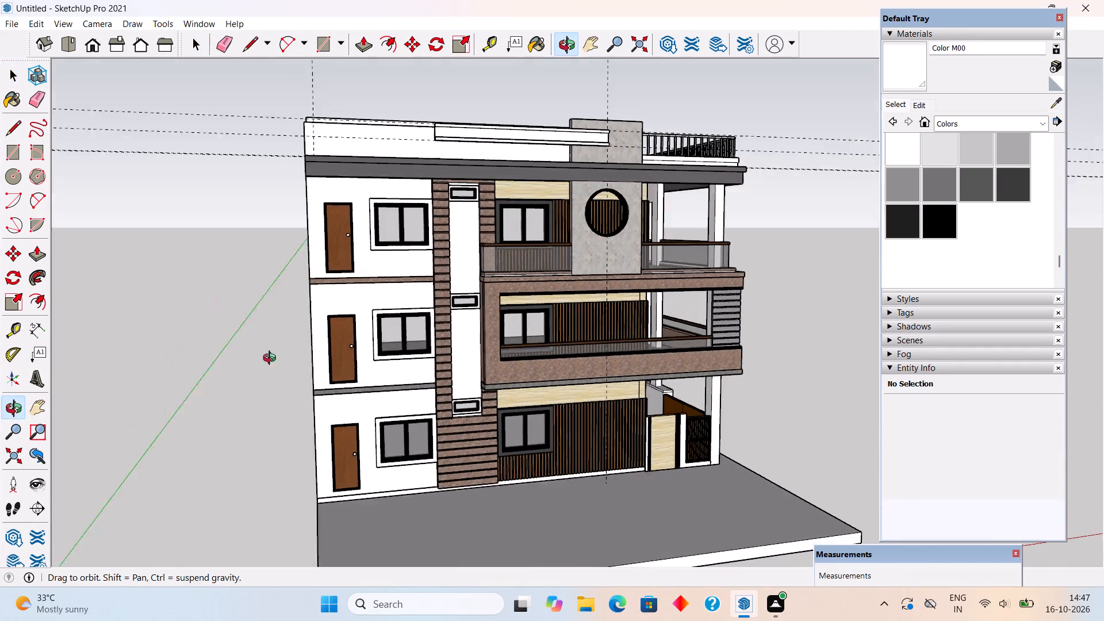
middle_click_drag(272, 359, 231, 342)
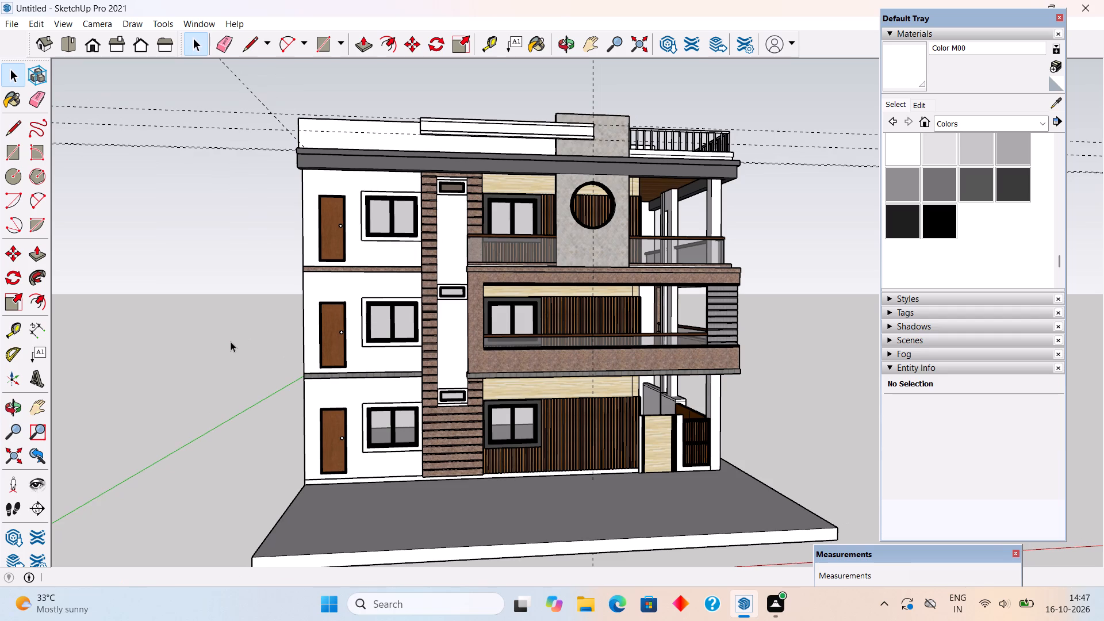
Place a guide 1' 1" below the top edge of the middle-floor granite balcony frame, level with its opening's top corner.
scroll(419, 327, "up", 6)
middle_click_drag(447, 296, 567, 286)
scroll(573, 283, "up", 1)
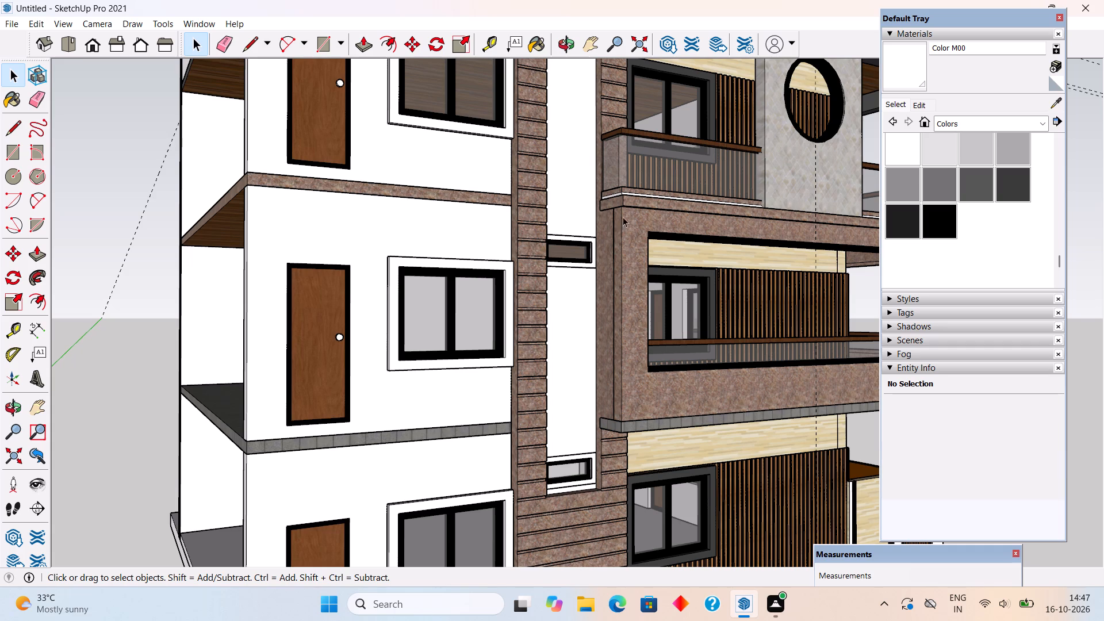
key("t")
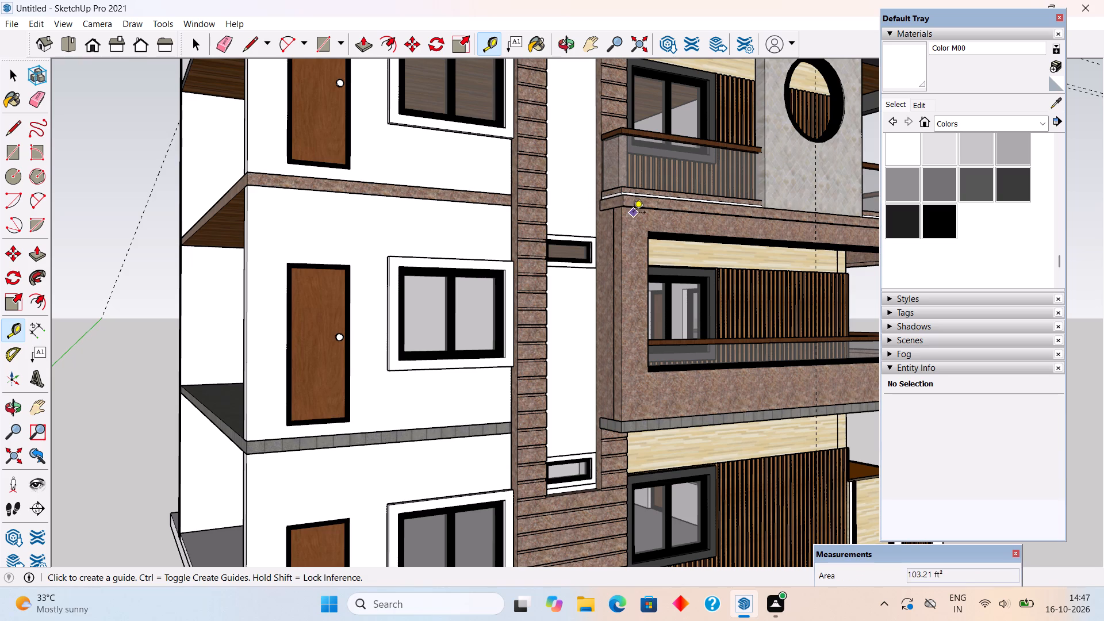
scroll(633, 213, "up", 8)
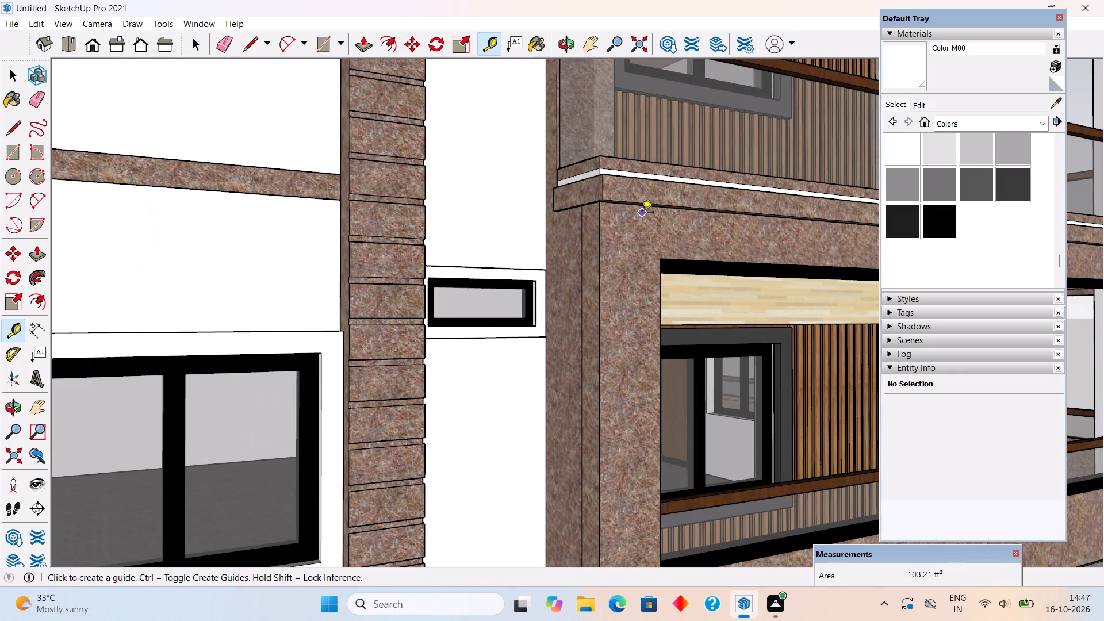
scroll(641, 213, "up", 10)
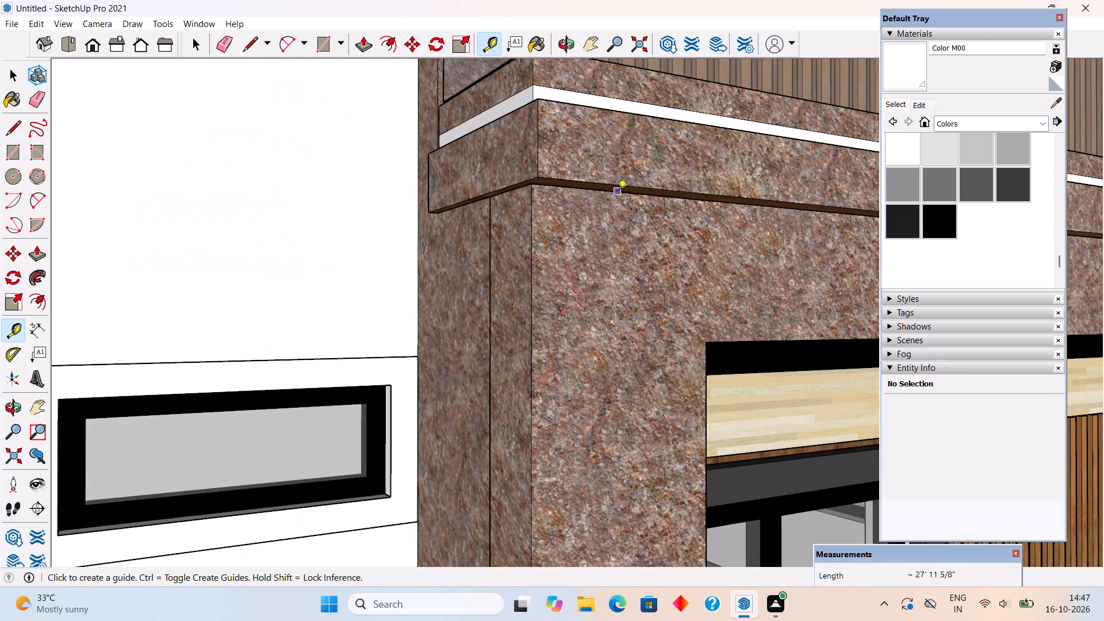
left_click(617, 193)
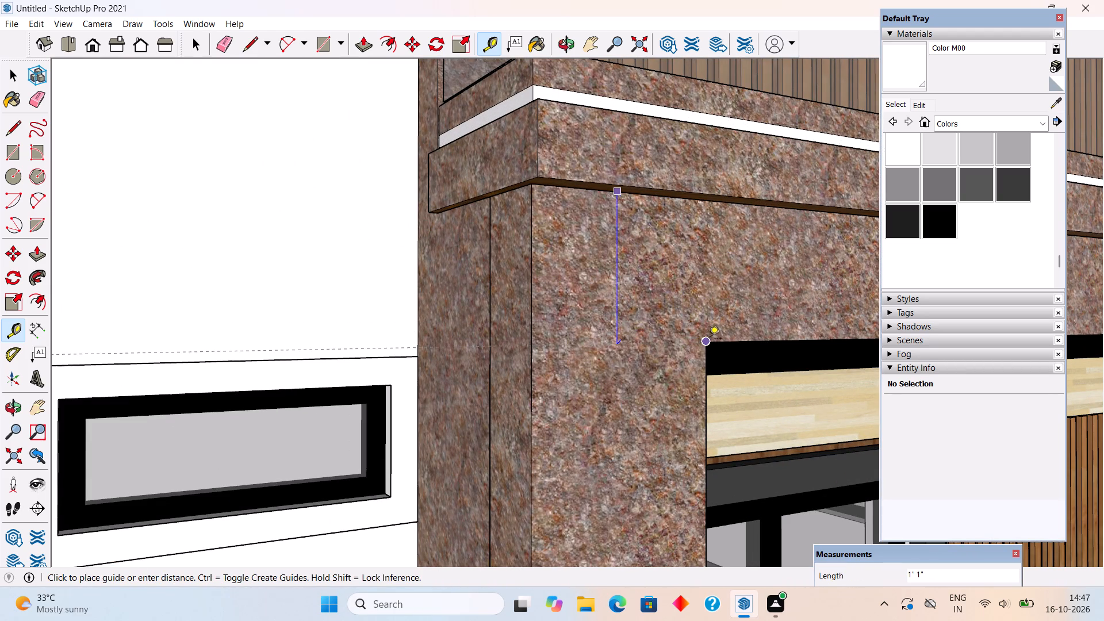
left_click(709, 340)
scroll(477, 310, "down", 11)
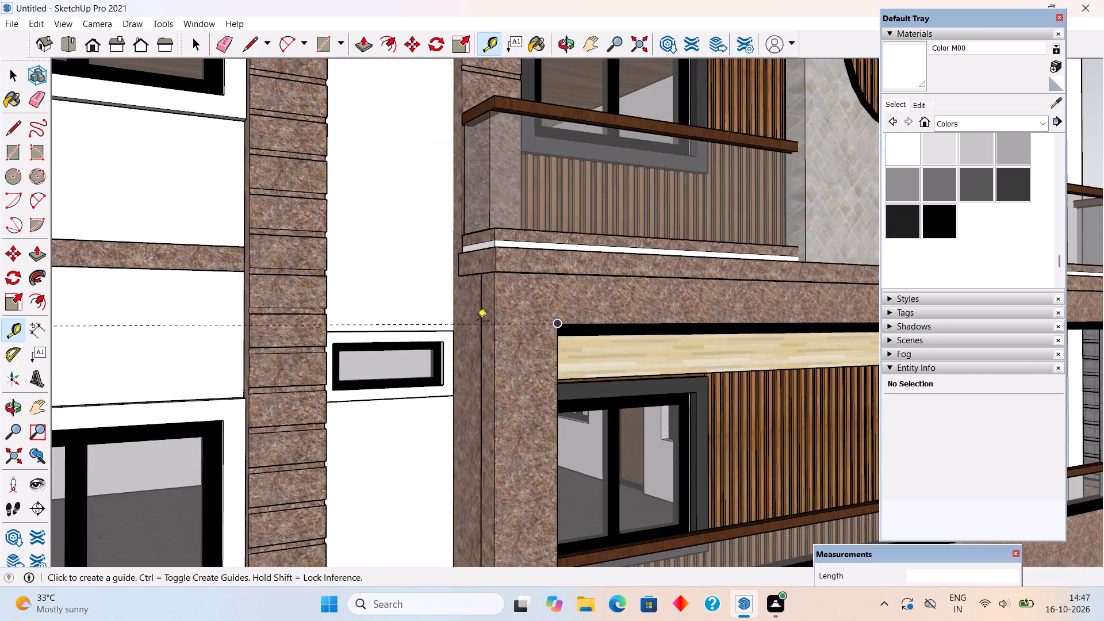
scroll(477, 322, "down", 10)
key("space")
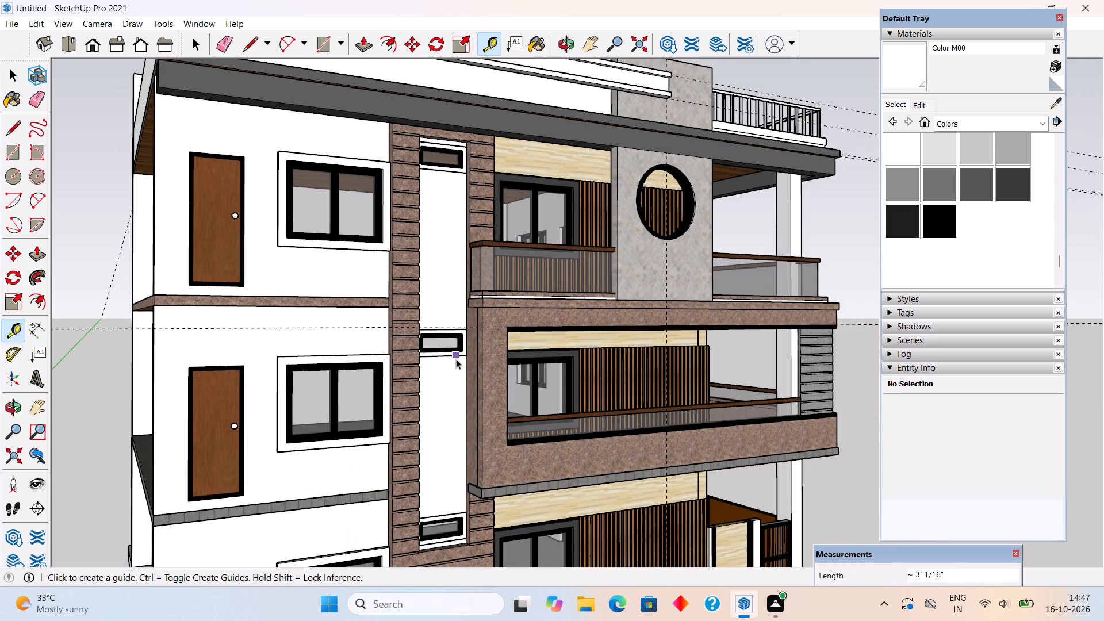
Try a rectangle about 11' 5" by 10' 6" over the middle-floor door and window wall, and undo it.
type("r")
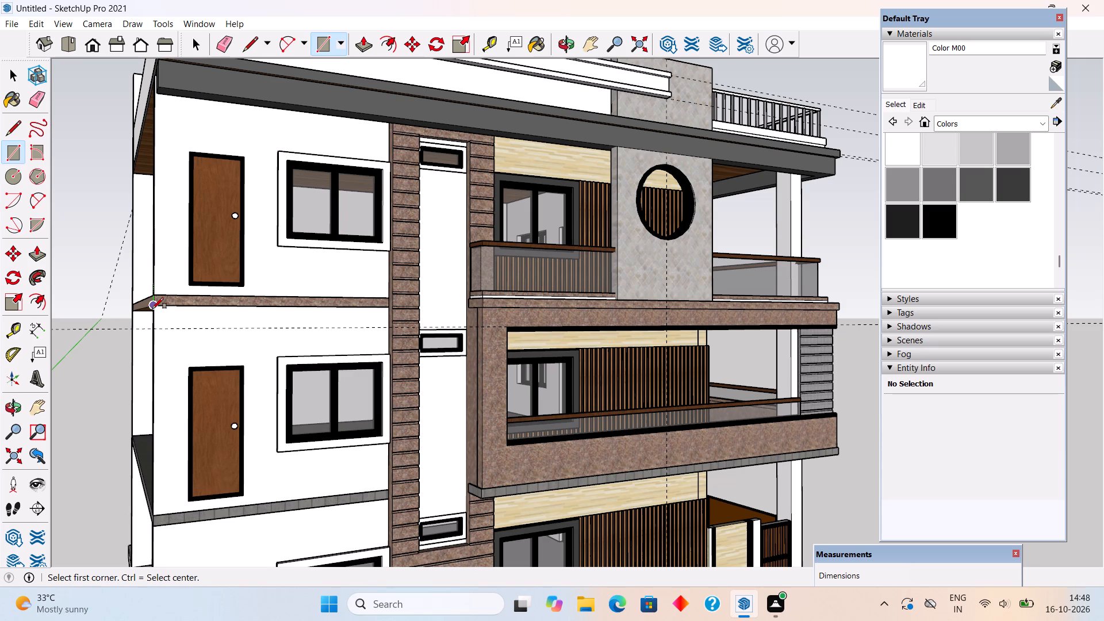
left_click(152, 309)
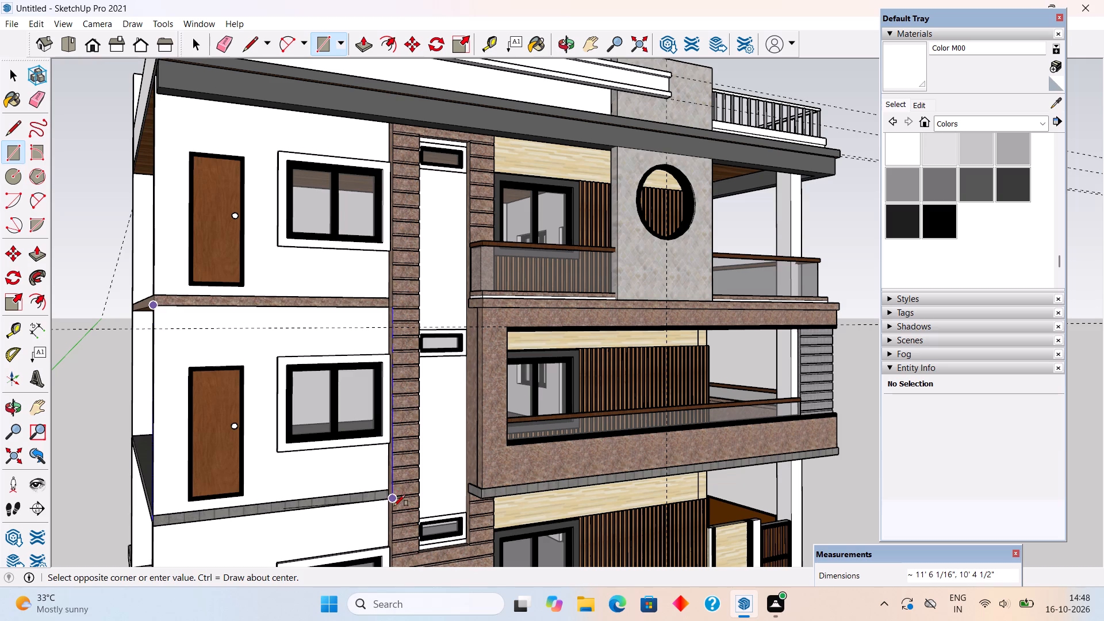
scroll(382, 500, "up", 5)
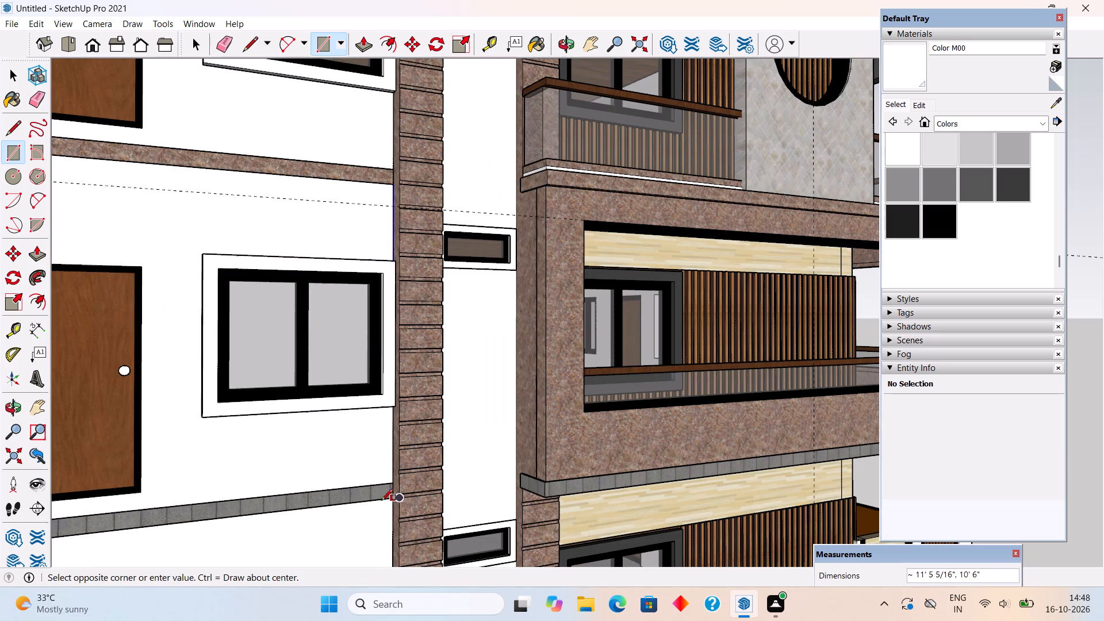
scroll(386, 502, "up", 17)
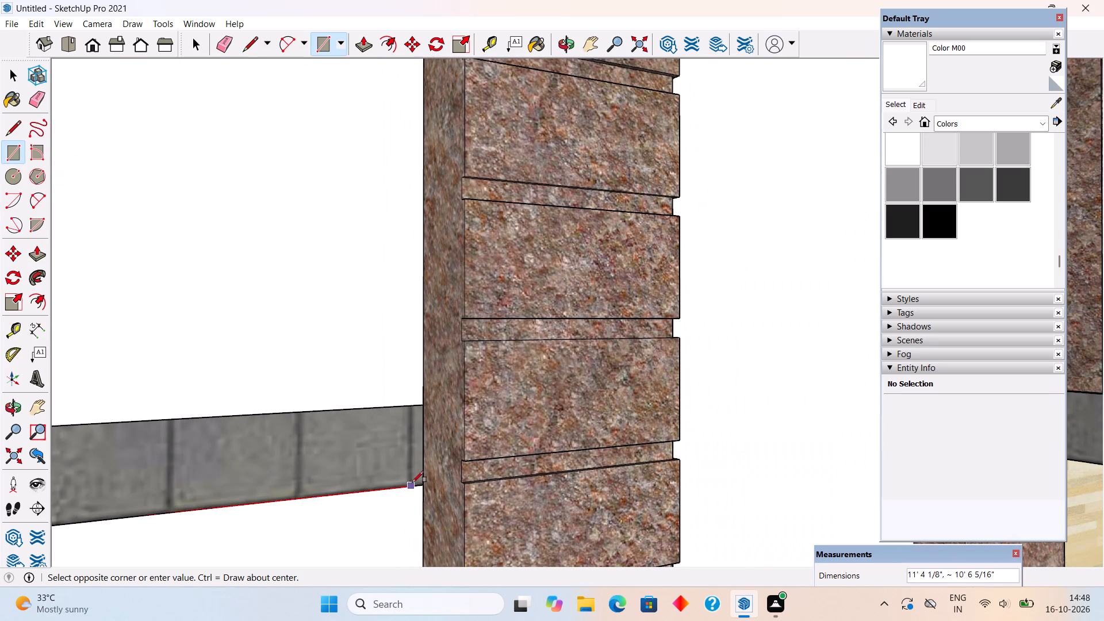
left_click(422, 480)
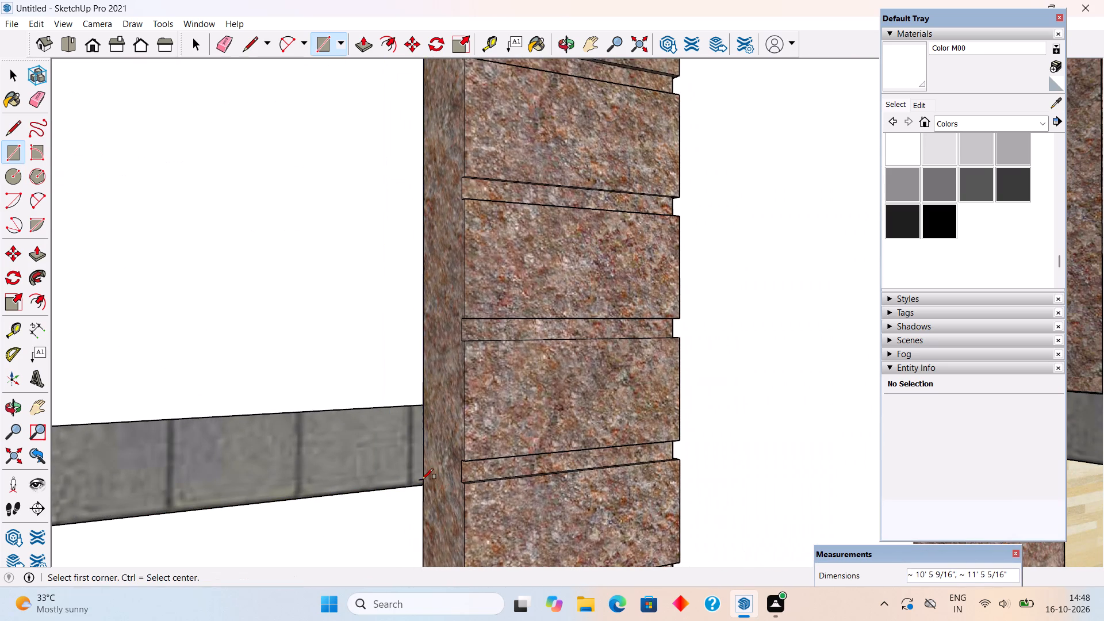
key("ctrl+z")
Draw an 11' 5" by 11' rectangle over the middle-floor door and window wall, covering the bands above and below it.
left_click(424, 485)
scroll(327, 370, "down", 3)
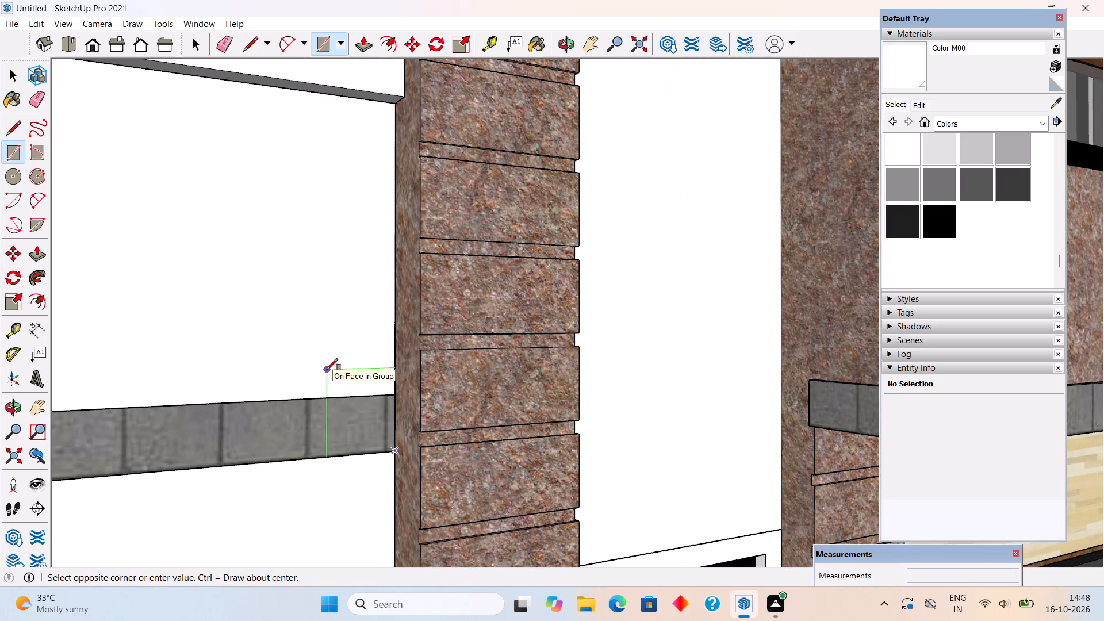
scroll(327, 370, "down", 20)
scroll(327, 370, "down", 6)
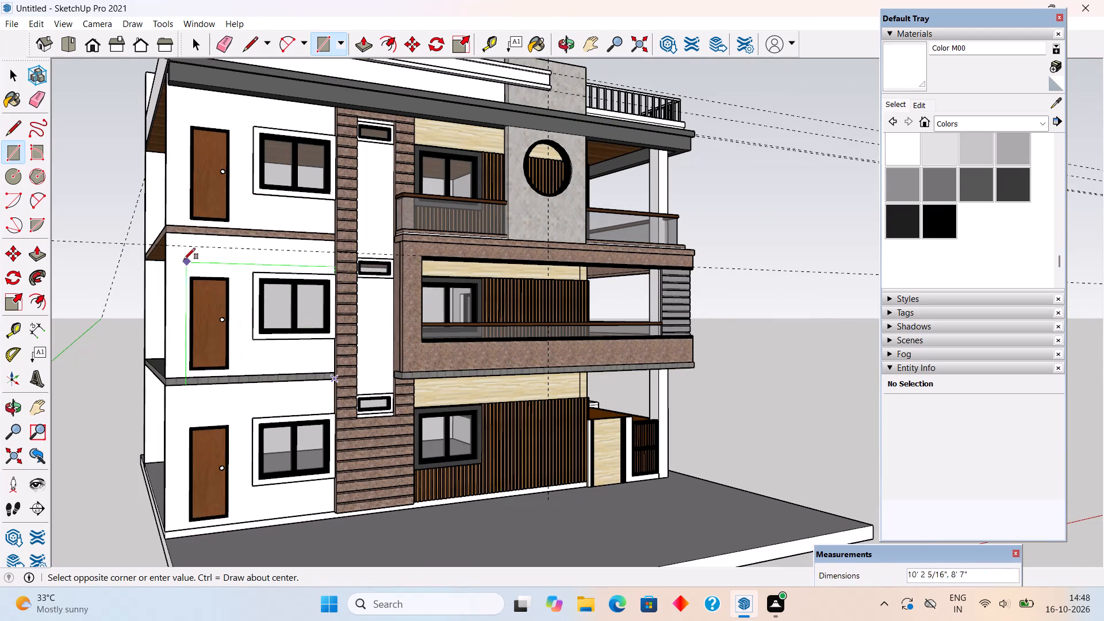
scroll(171, 247, "up", 3)
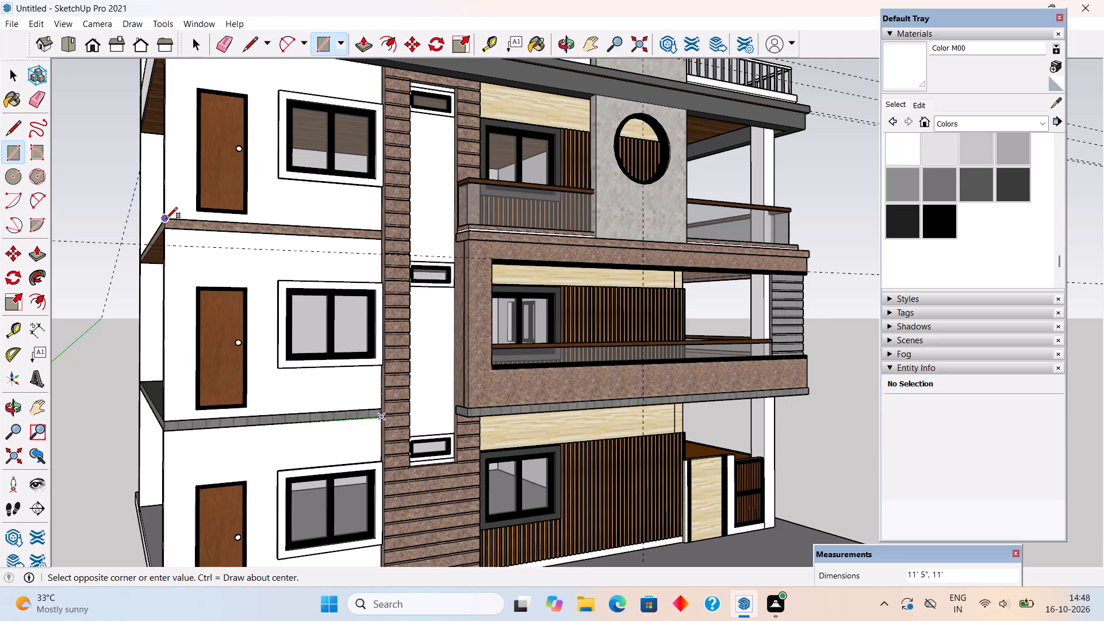
left_click(166, 218)
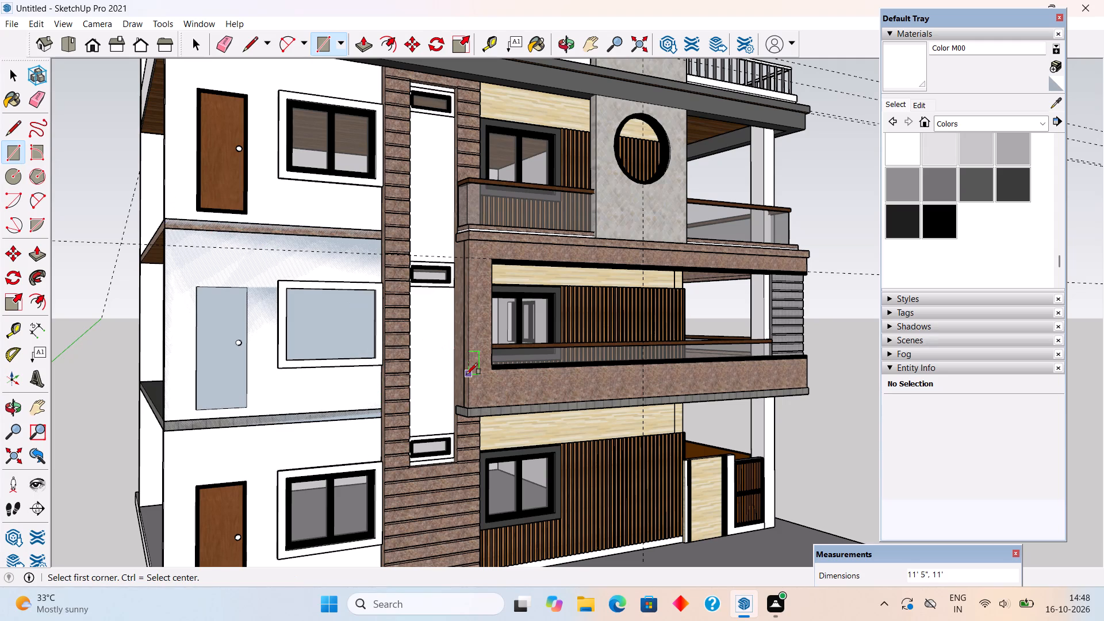
scroll(564, 407, "up", 1)
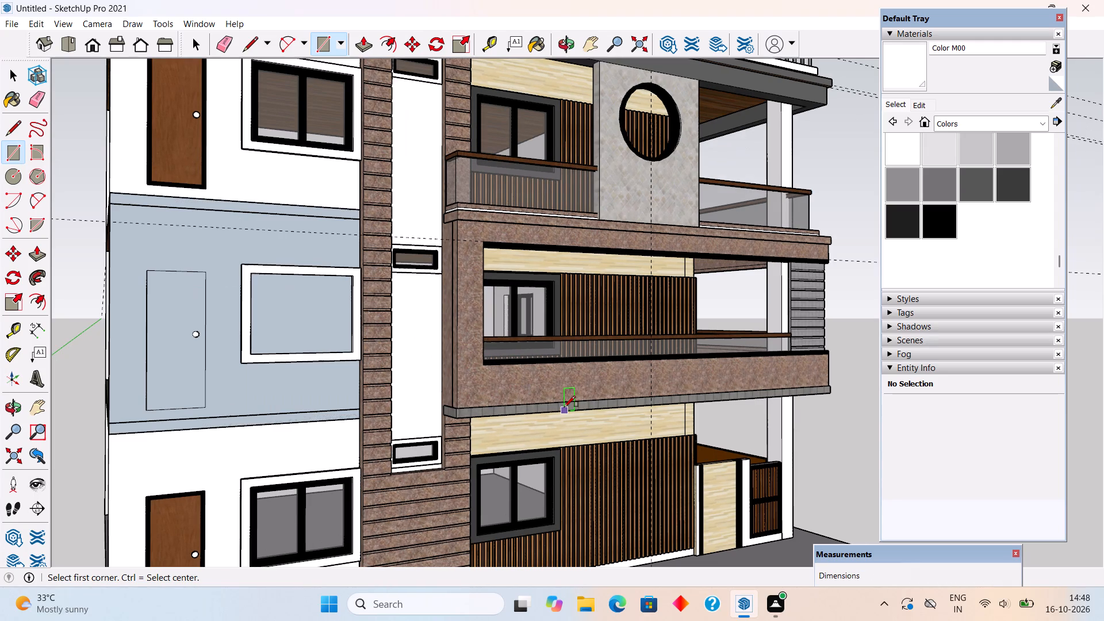
key("space")
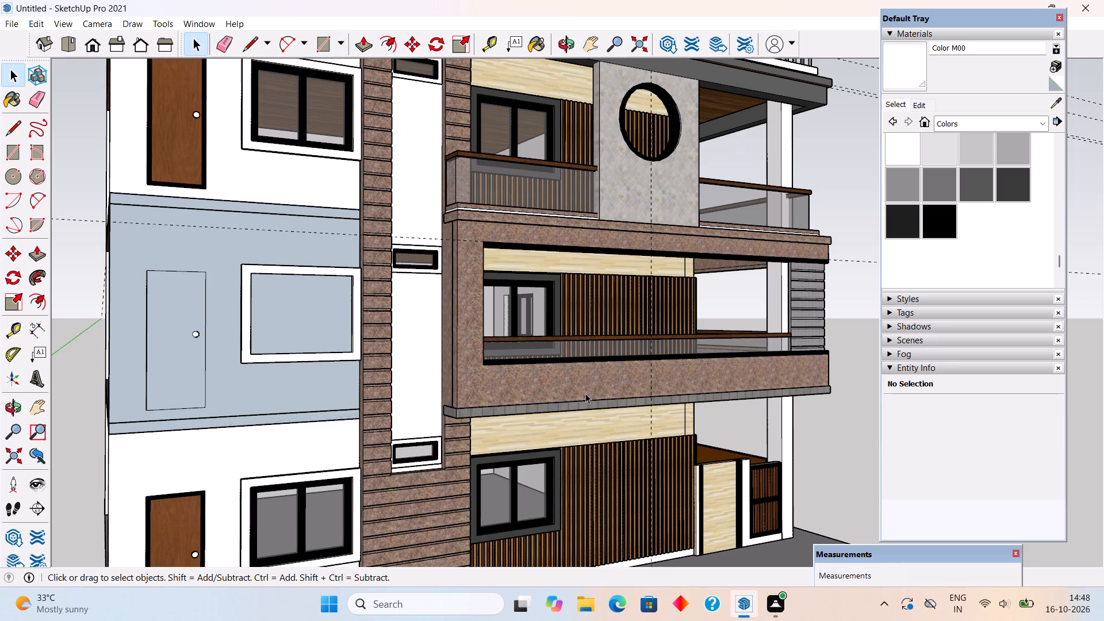
Sample Granite Brown from the balcony frame and apply it to the grey band along the frame's underside.
left_click(1060, 99)
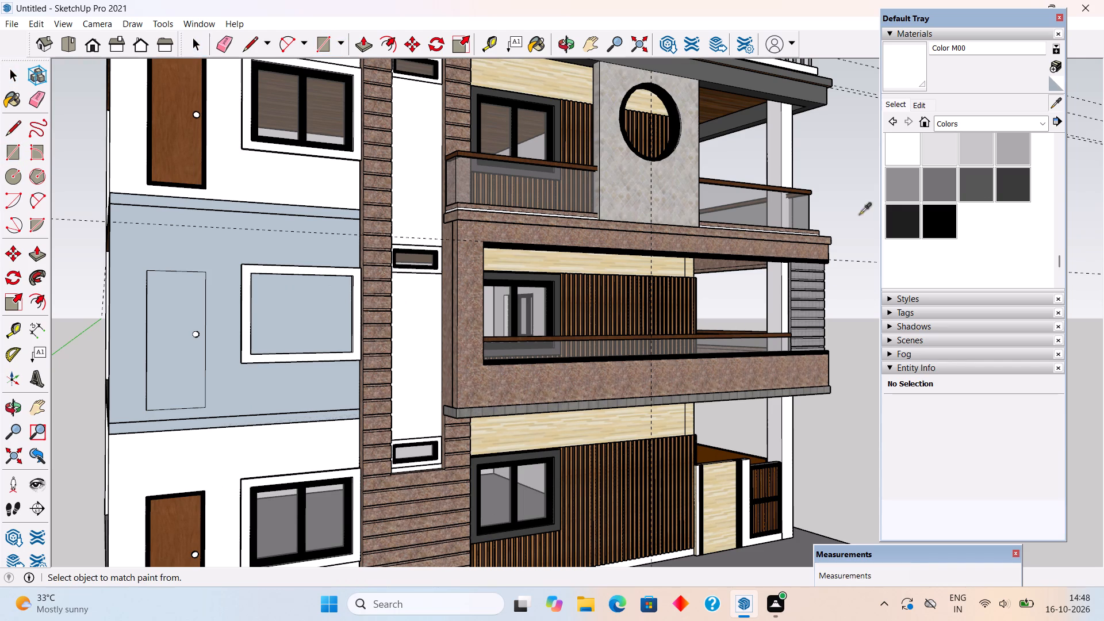
left_click(768, 244)
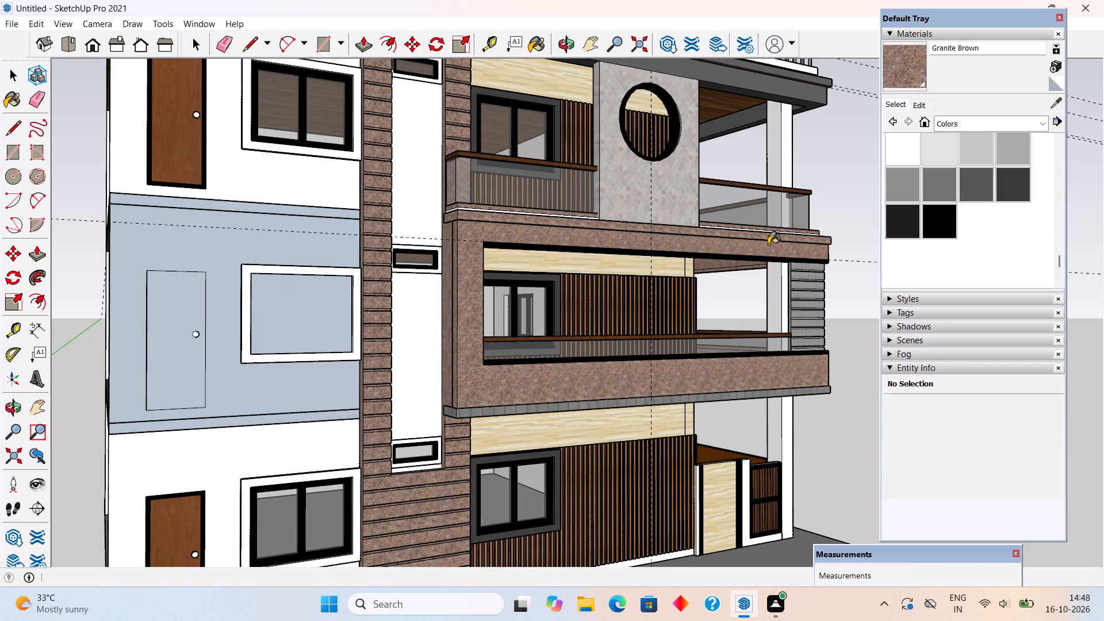
left_click(724, 398)
key("space")
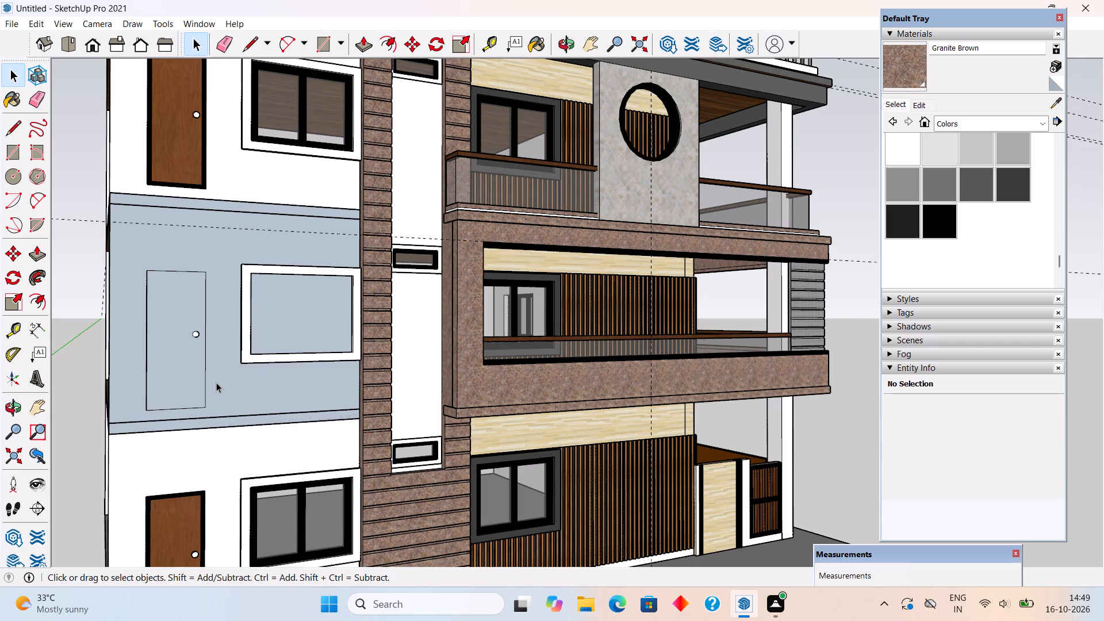
Offset the new rectangle's outline about 2' 2" inward and delete the inner face, leaving a border frame.
key("f")
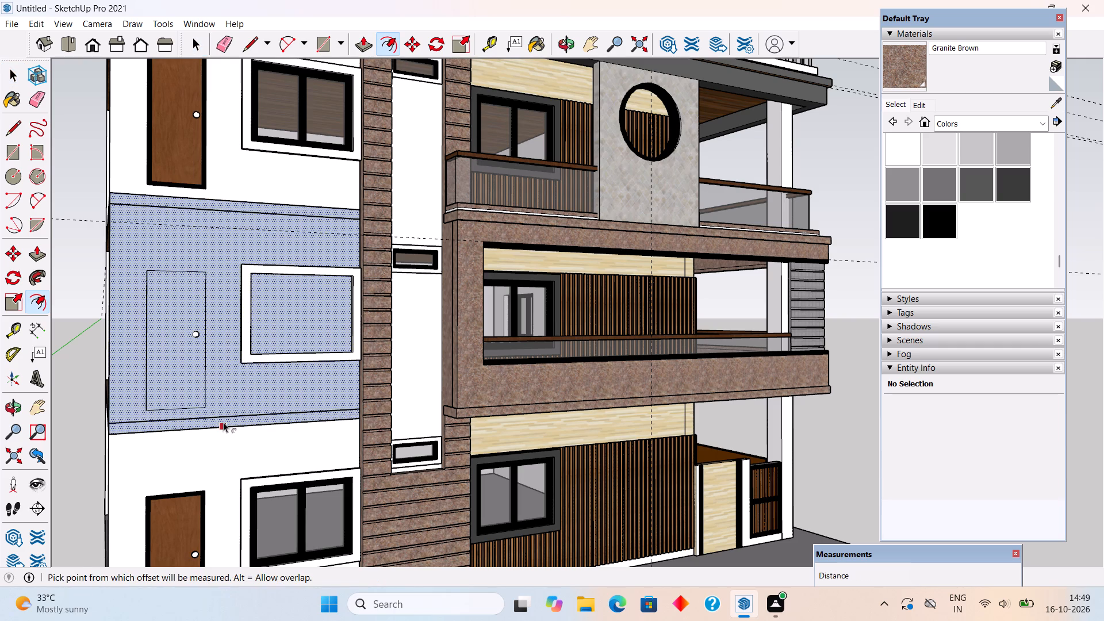
left_click(223, 422)
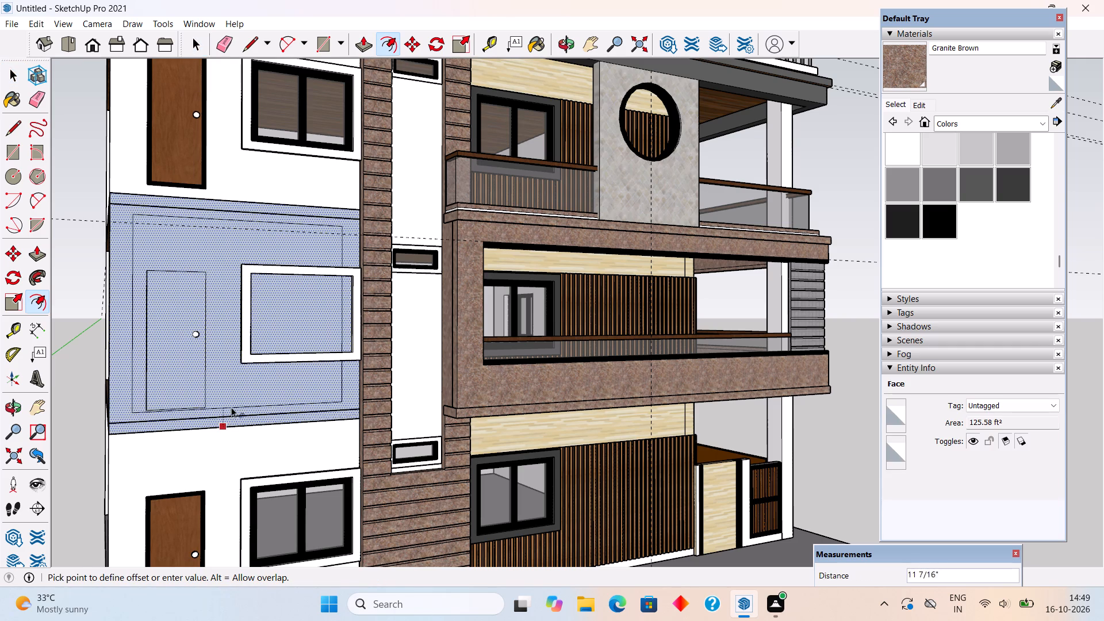
left_click(271, 381)
key("space")
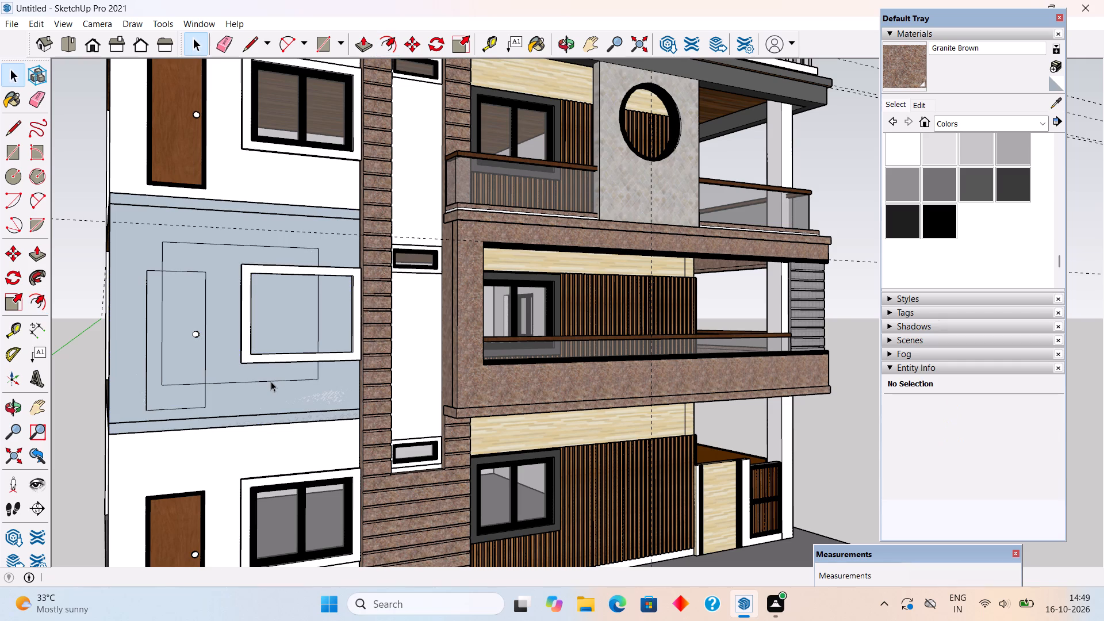
left_click(232, 344)
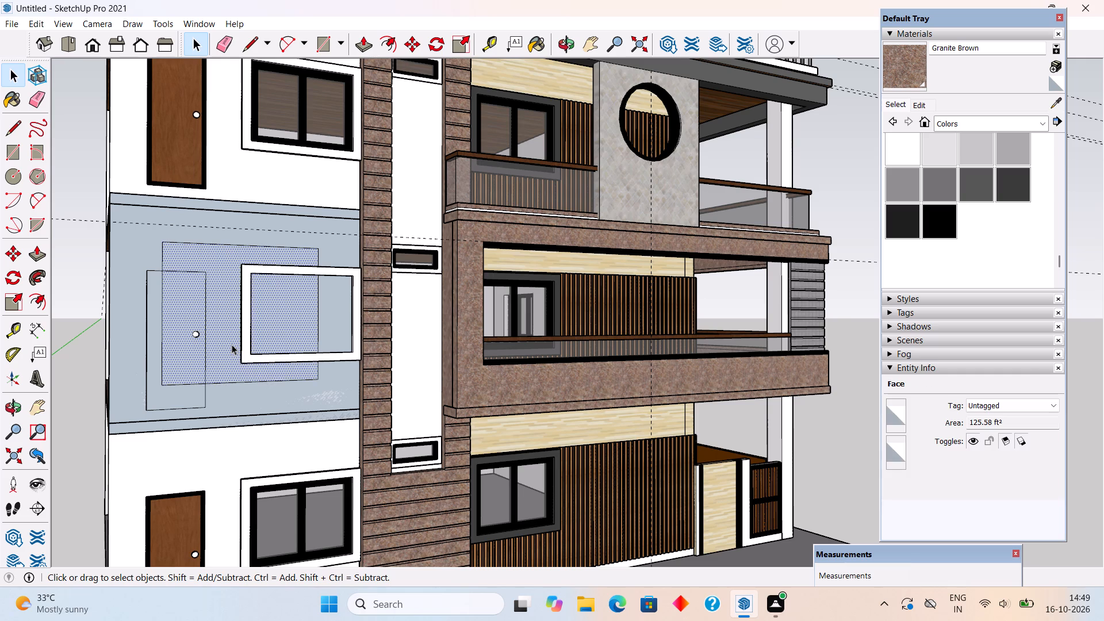
key("Delete")
Extrude the border frame 2' 5" outward from the middle-floor wall with Push/Pull.
left_click(245, 396)
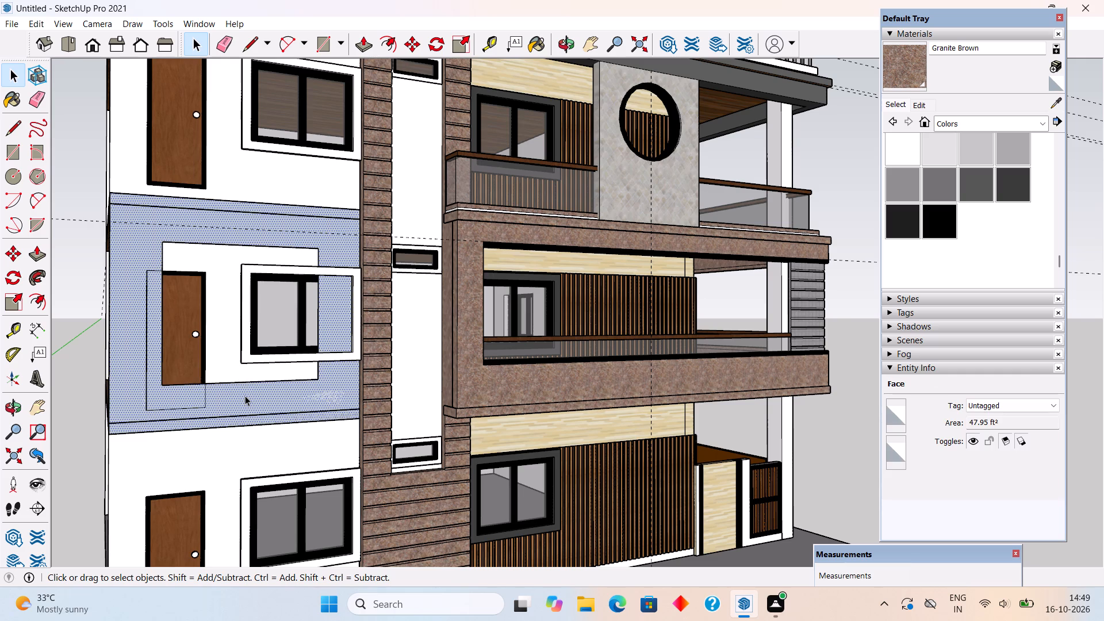
key("p")
left_click(245, 396)
middle_click_drag(364, 402, 236, 362)
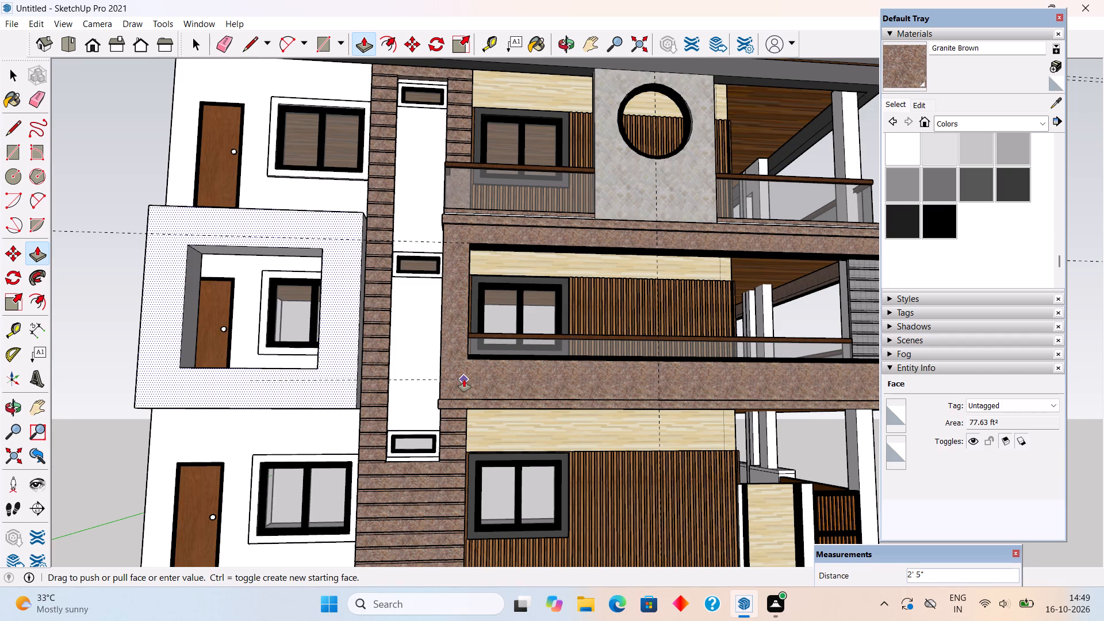
left_click(464, 379)
middle_click_drag(464, 379, 199, 424)
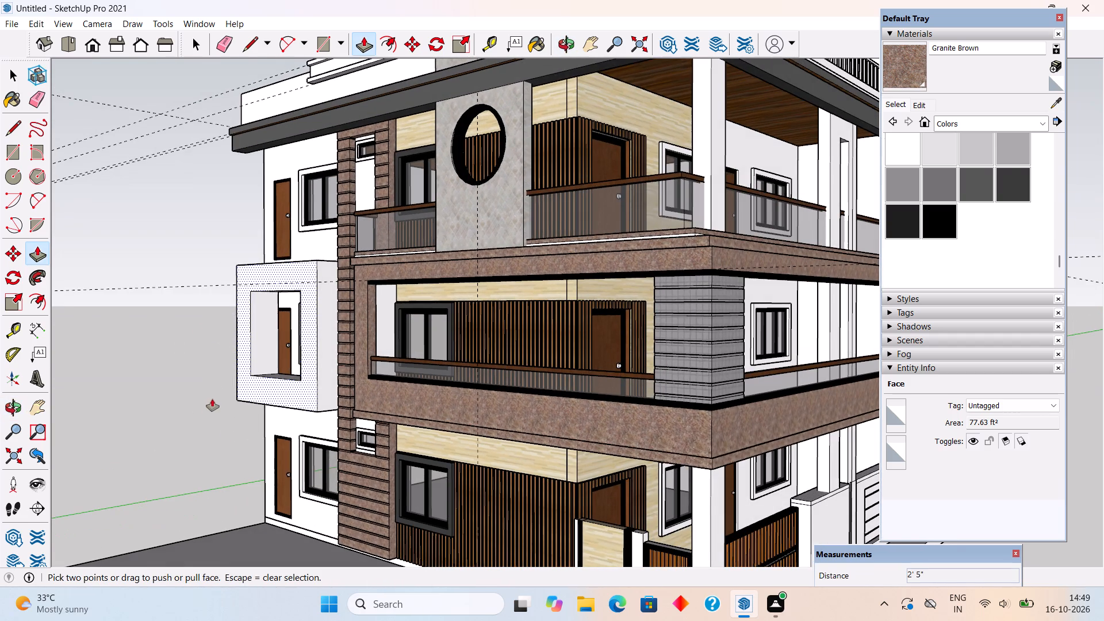
scroll(234, 374, "up", 7)
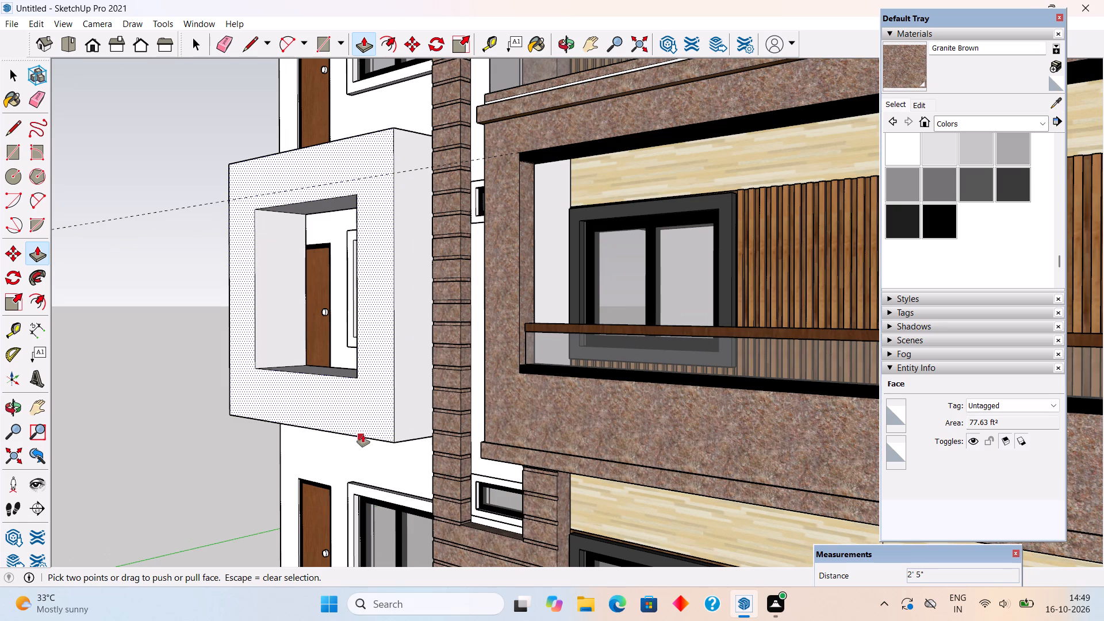
Select all the connected geometry of the extruded border frame and make it a group.
scroll(285, 315, "up", 3)
middle_click_drag(419, 434, 540, 420)
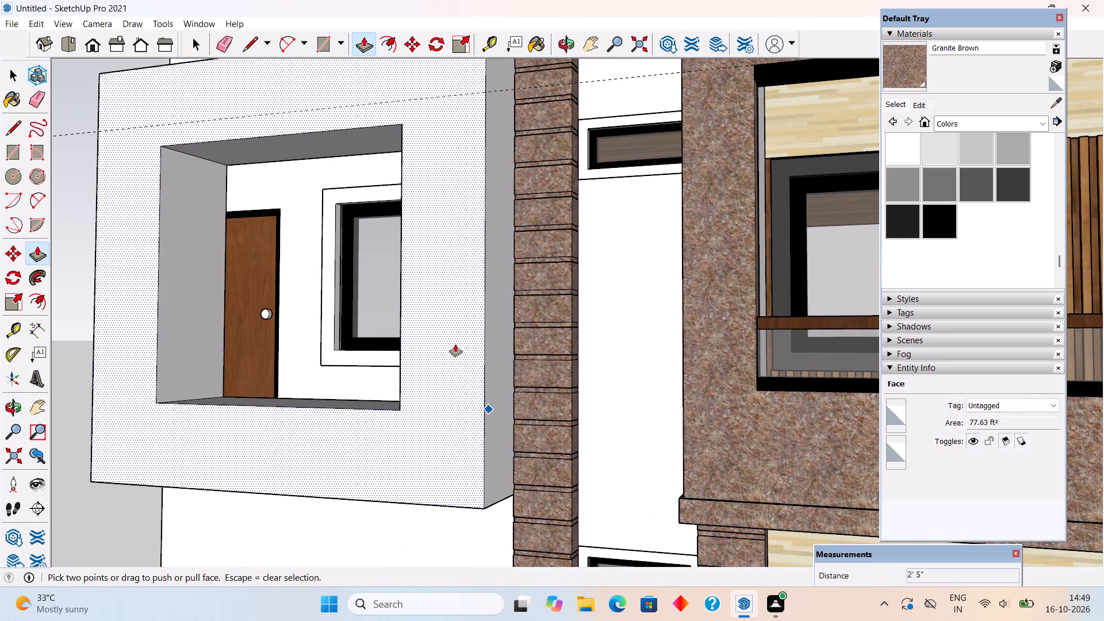
key("space")
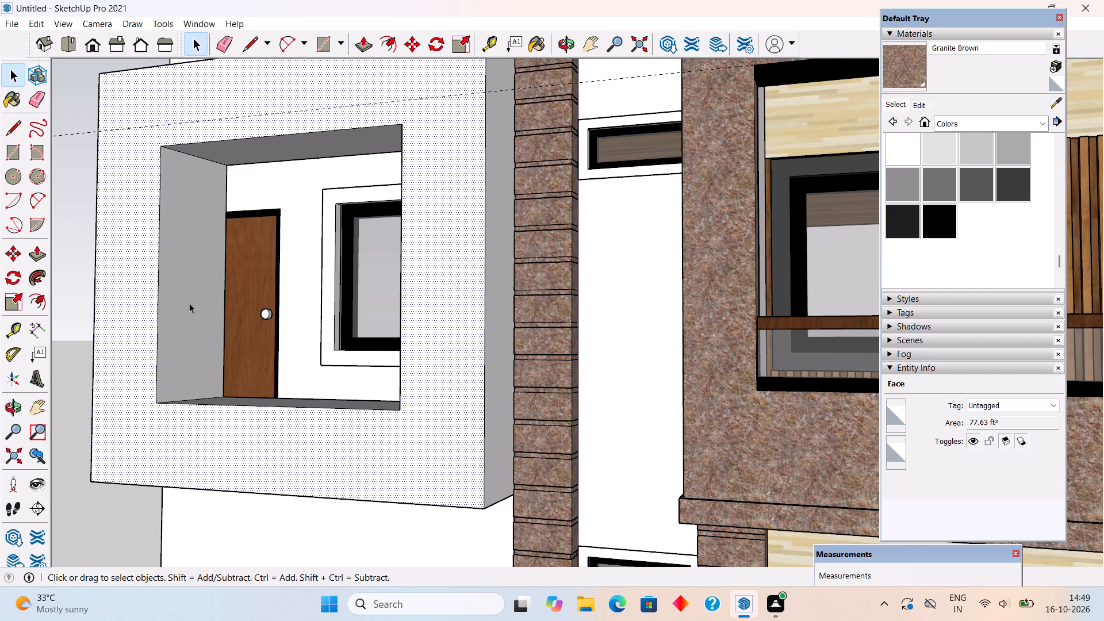
middle_click(346, 413)
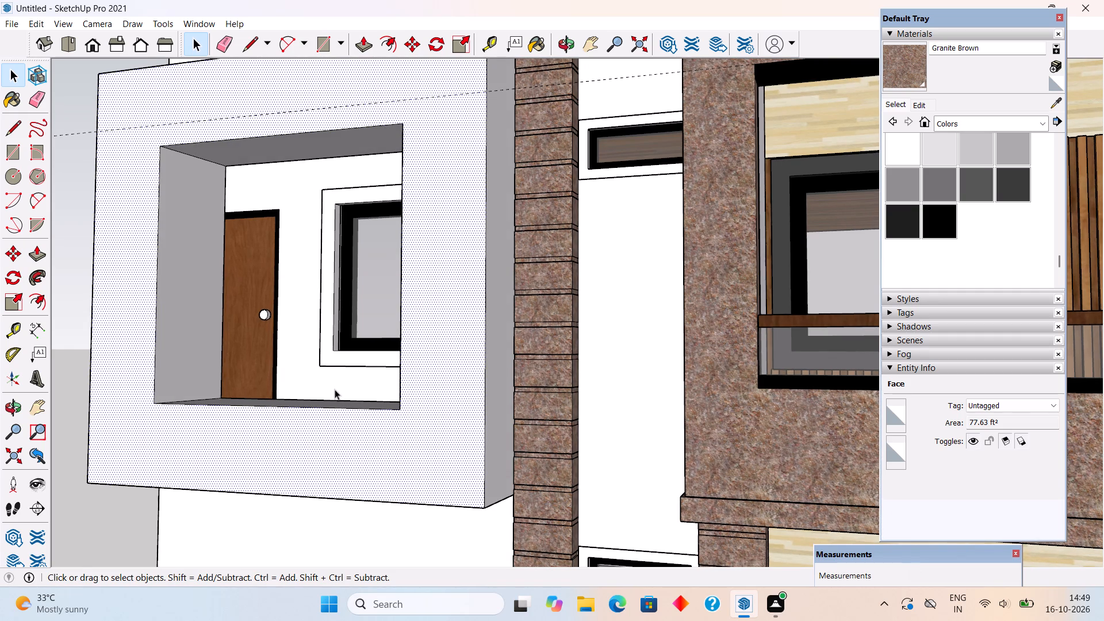
key("r")
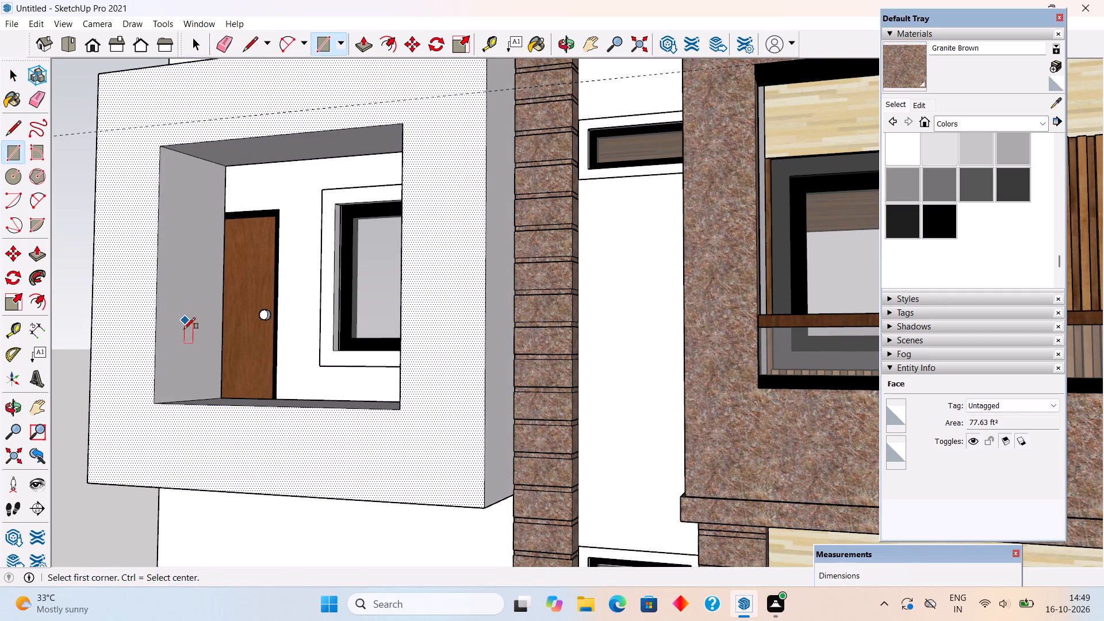
key("space")
triple_click(144, 447)
left_click(144, 447)
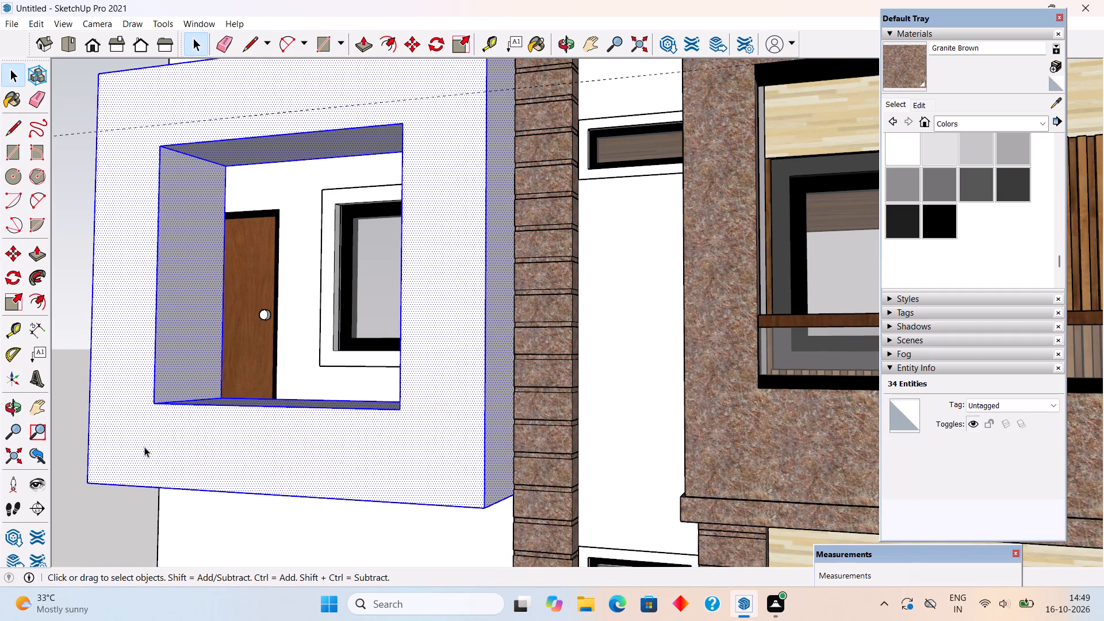
right_click(144, 447)
left_click(228, 348)
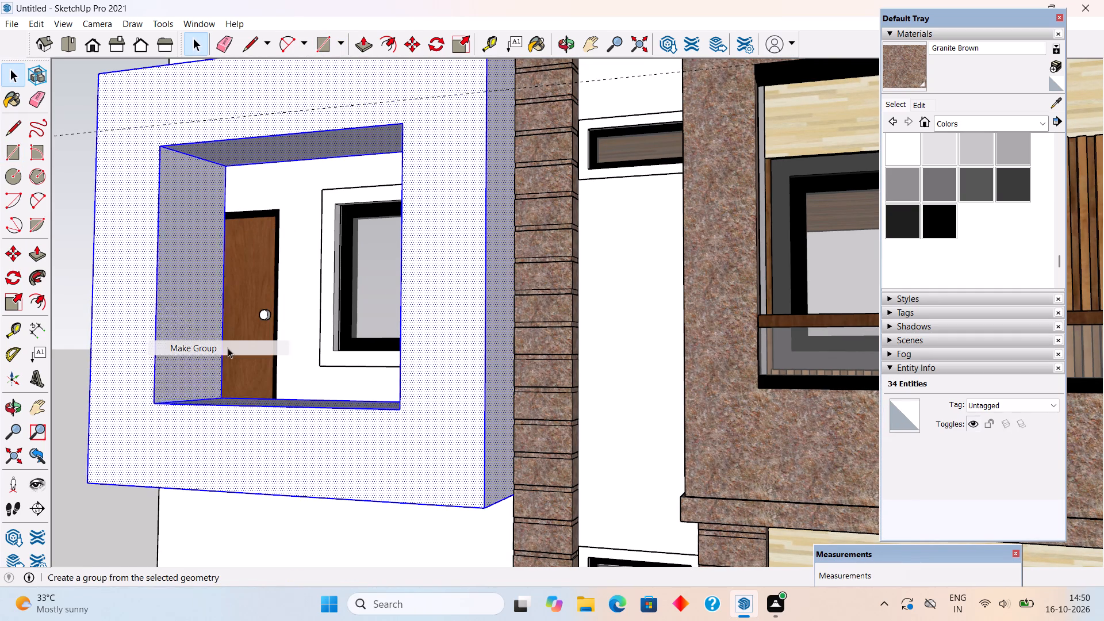
left_click(76, 267)
Open the frame group and push the opening's door-side inner face outward 2' 1 11/16" to the frame's outer edge.
key("r")
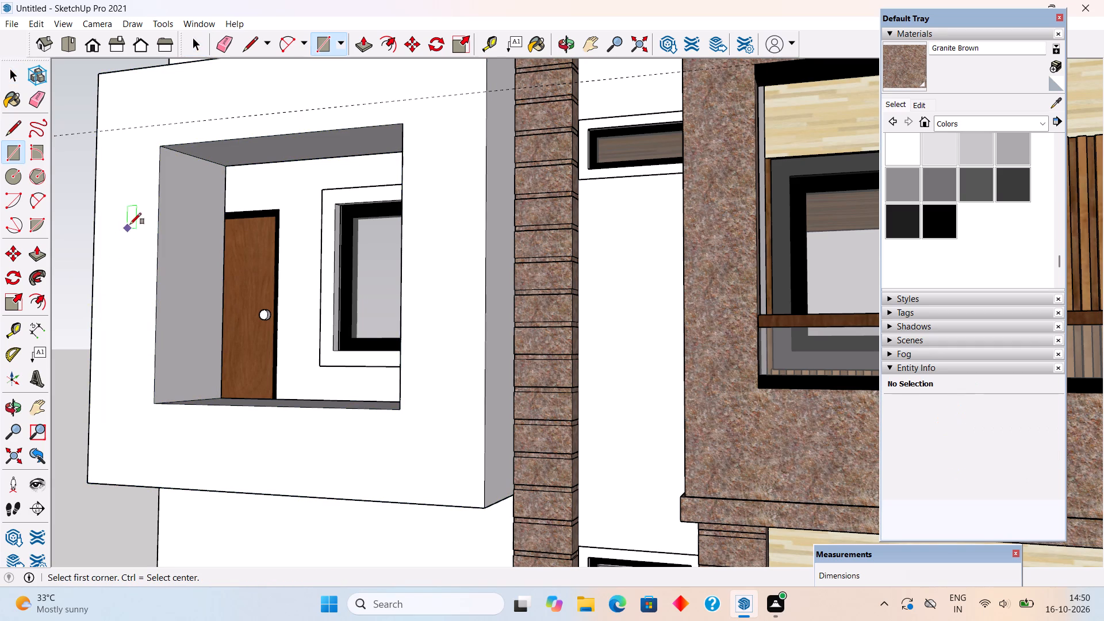
key("space")
triple_click(189, 289)
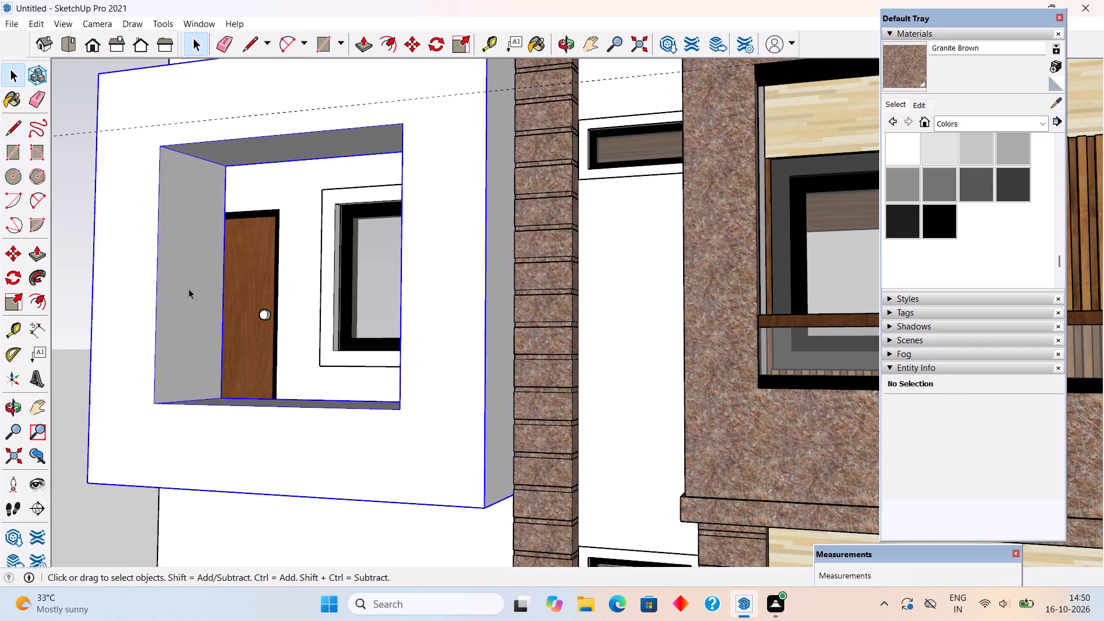
key("p")
left_click(189, 289)
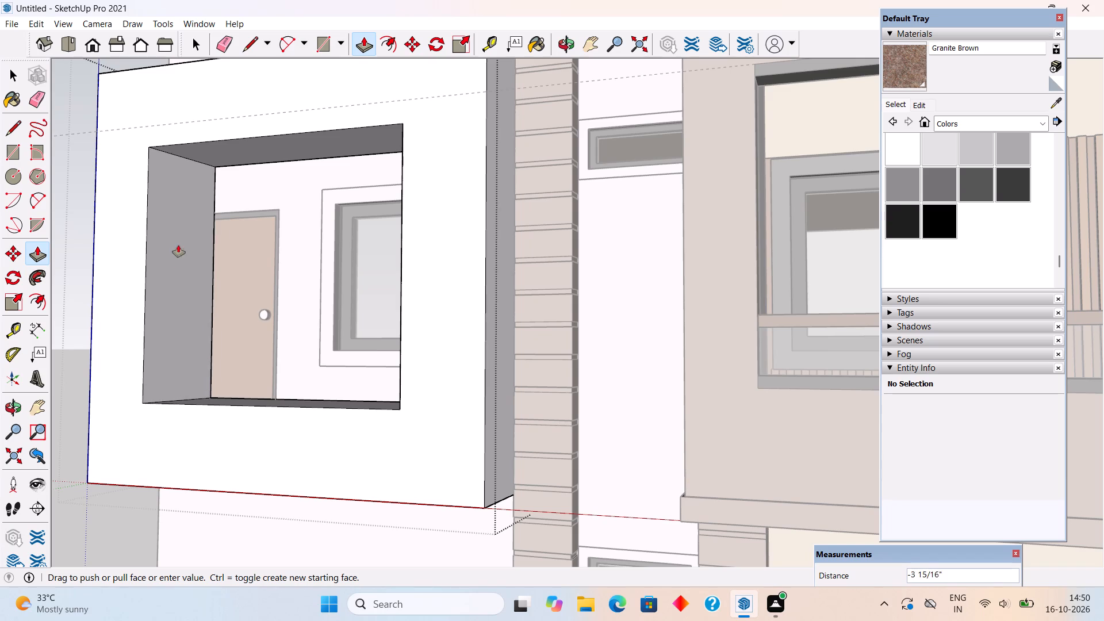
scroll(155, 252, "up", 4)
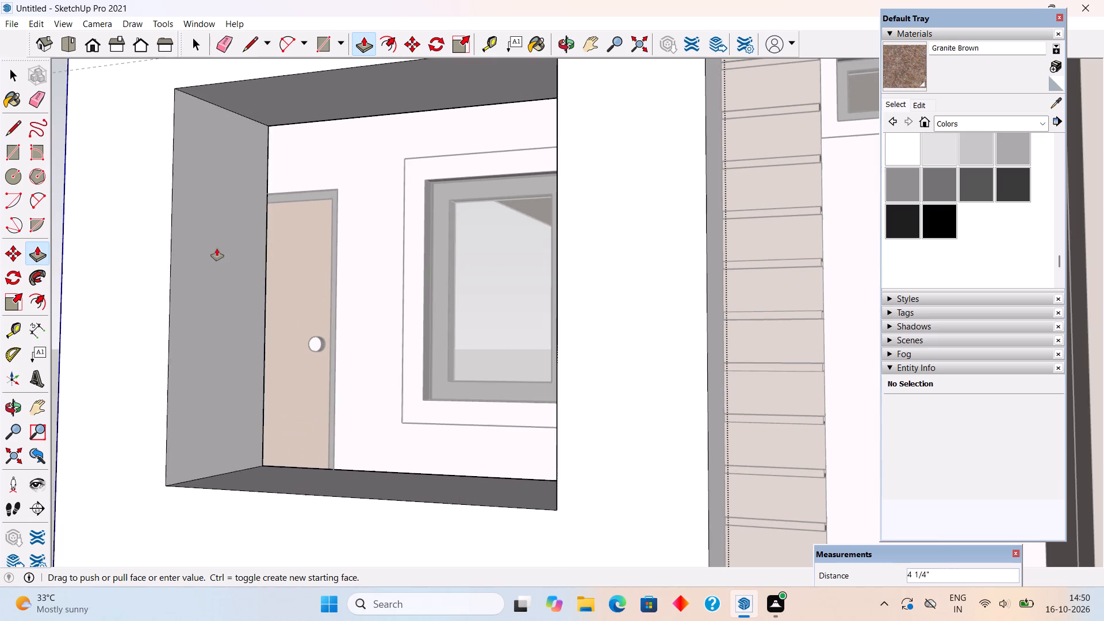
scroll(235, 223, "up", 3)
scroll(97, 177, "up", 4)
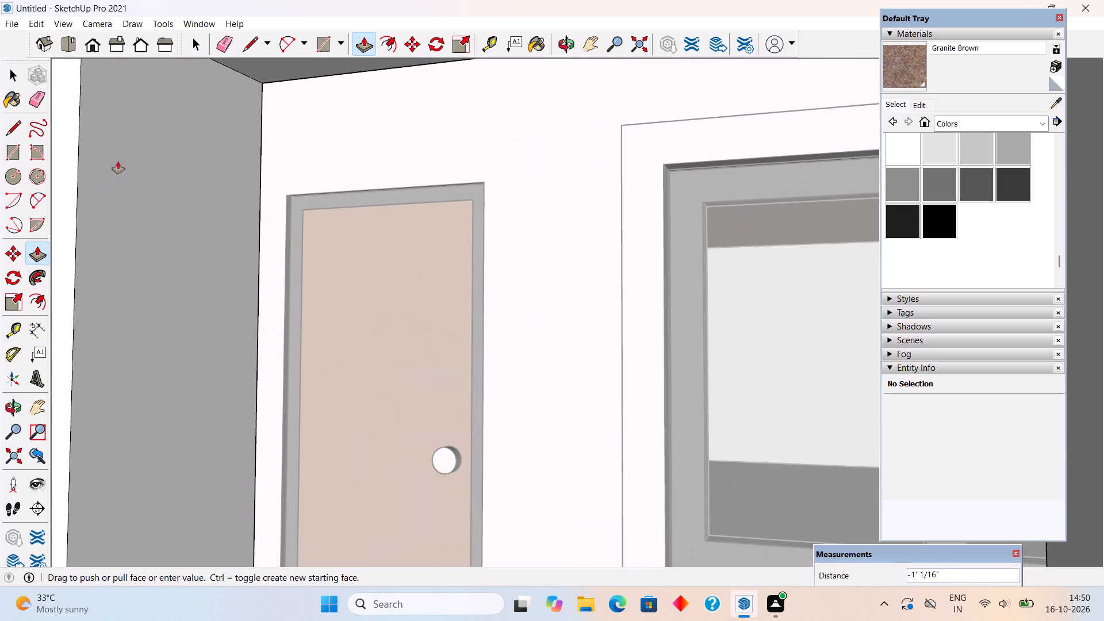
scroll(133, 143, "down", 6)
scroll(43, 184, "down", 4)
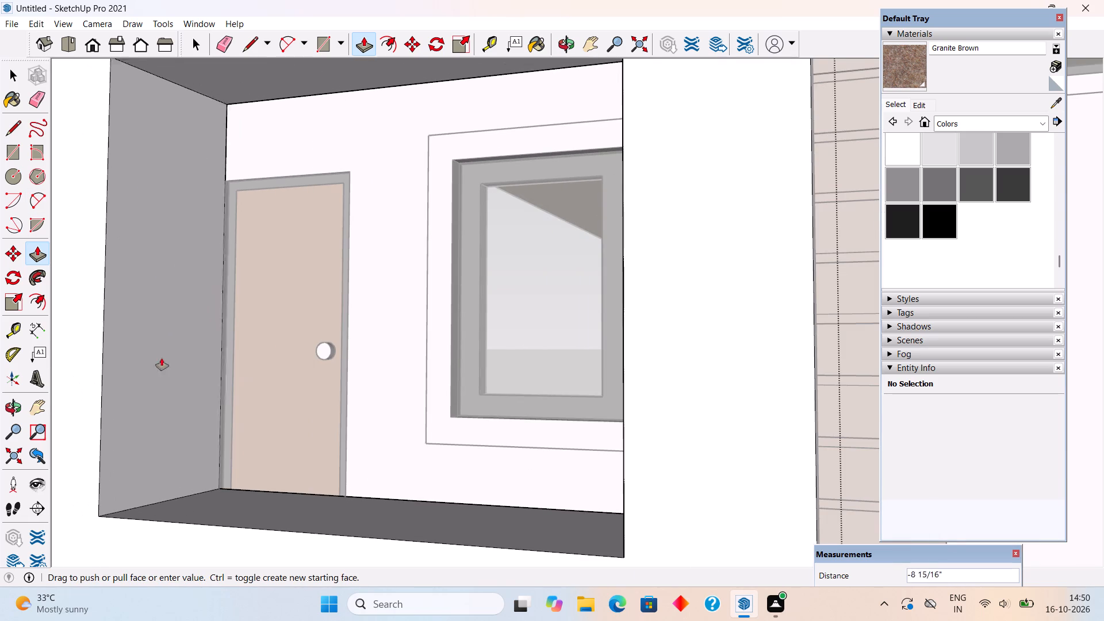
scroll(190, 451, "down", 2)
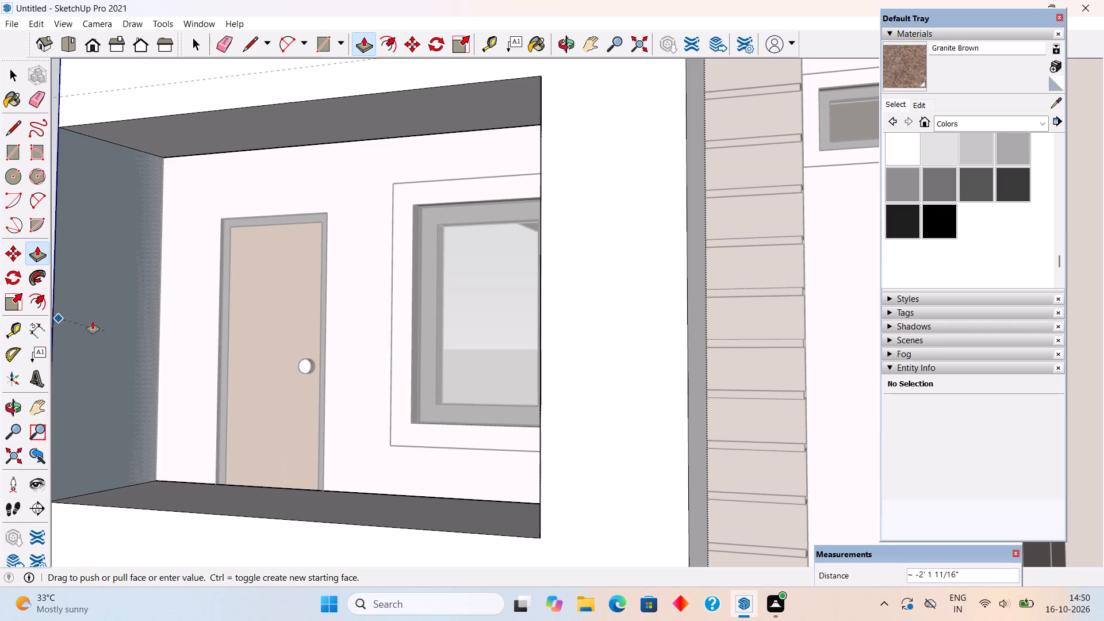
left_click(96, 301)
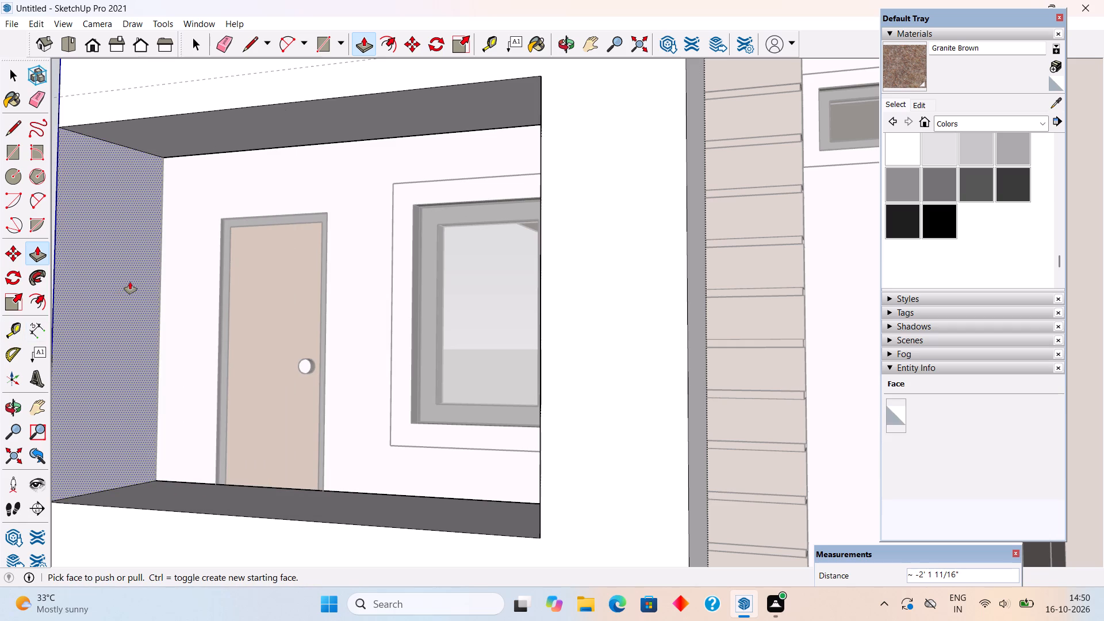
Pull the opening's door-side inner face 1' 6" back toward the door with Push/Pull.
left_click(131, 282)
key("space")
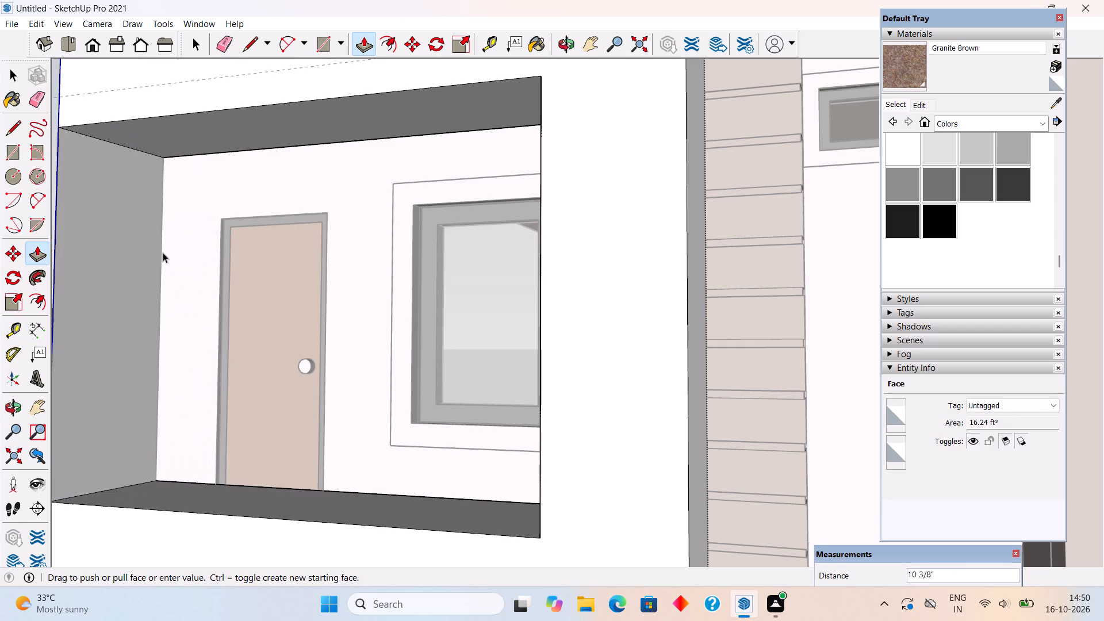
key("p")
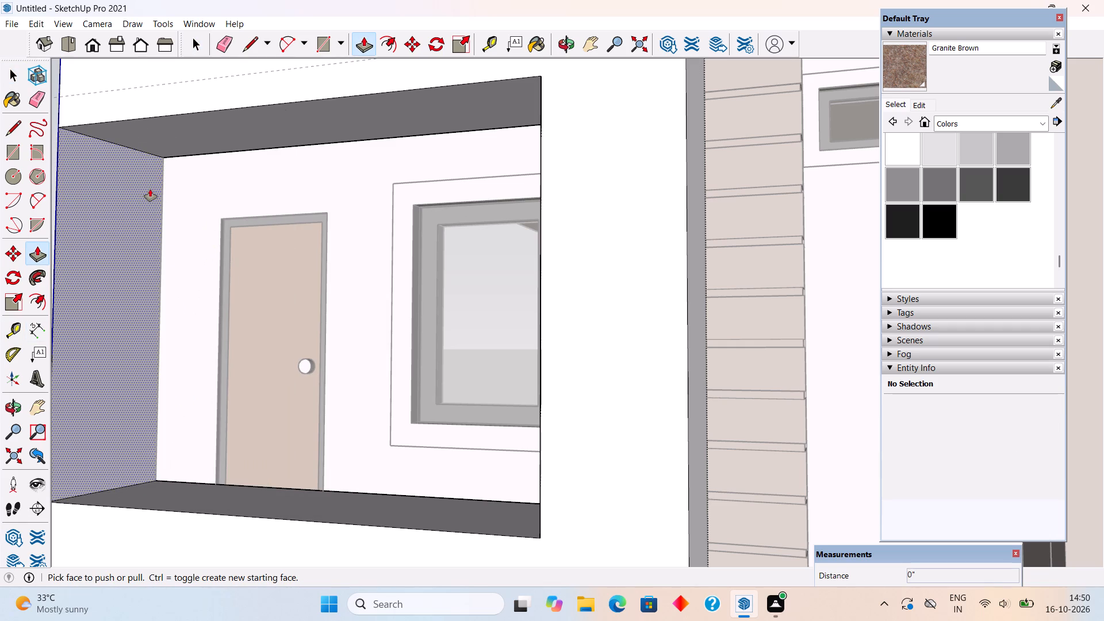
left_click(162, 162)
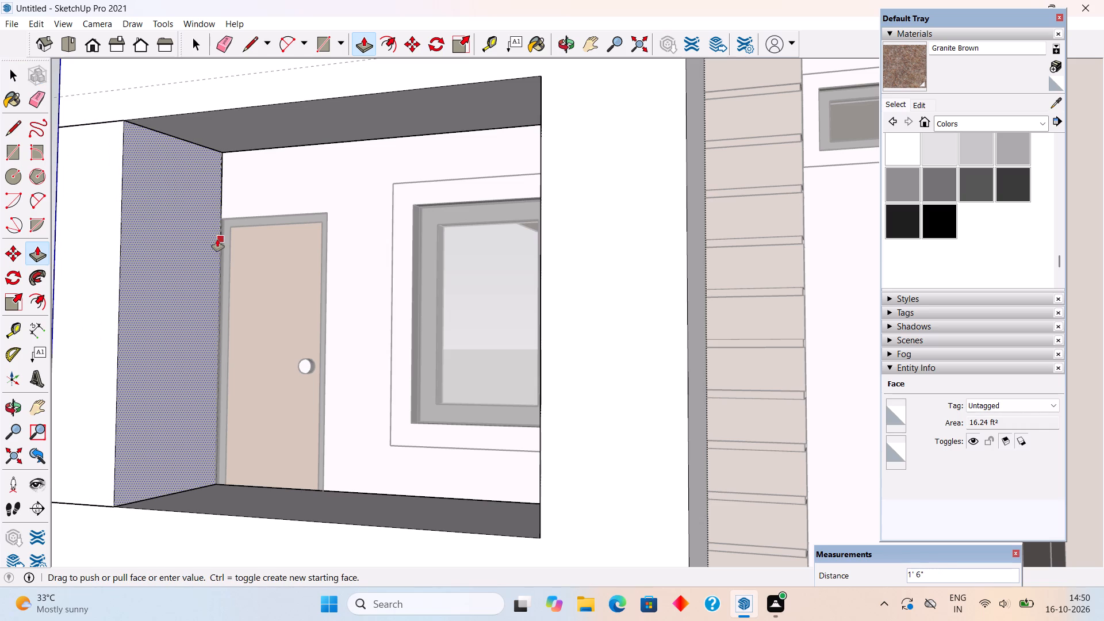
left_click(217, 239)
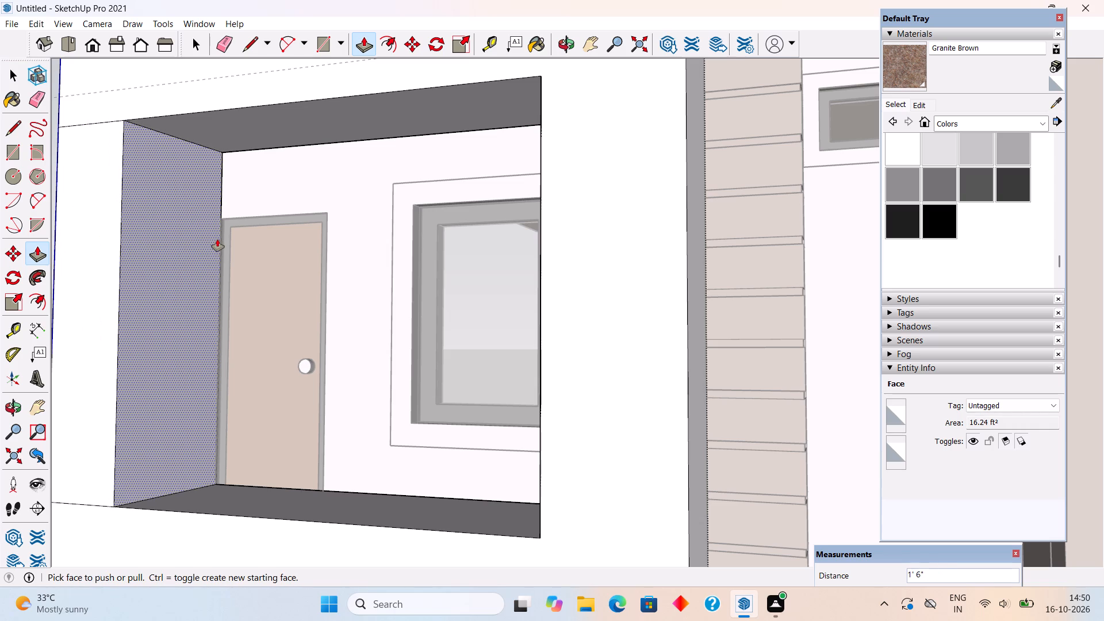
key("space")
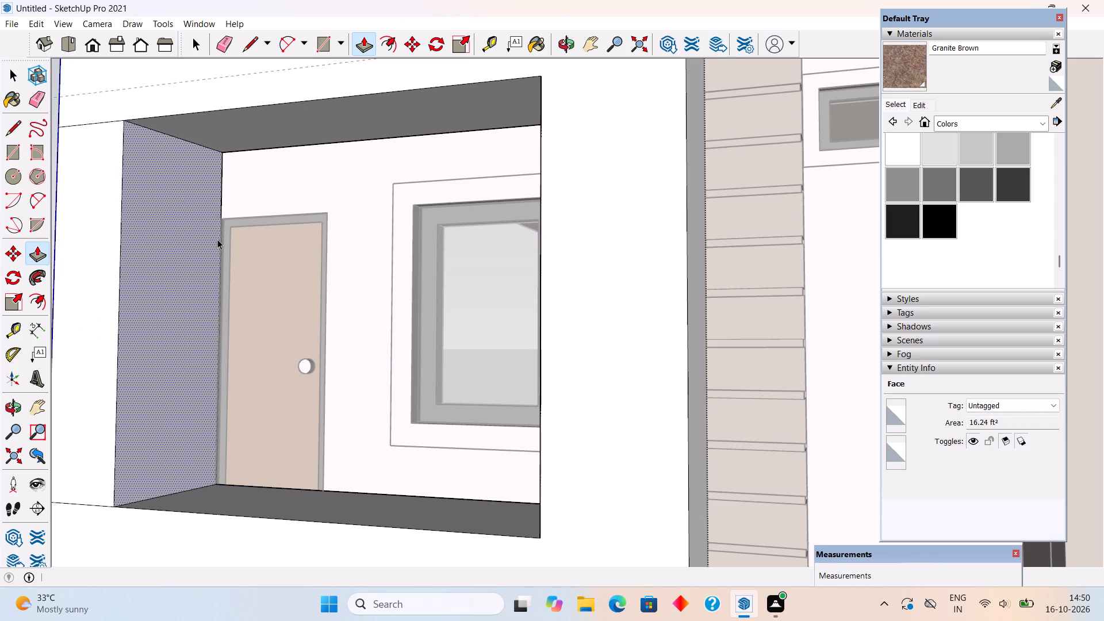
Push the opening's window-side inner face outward 2' 1 11/16" to the frame's outer edge.
scroll(217, 239, "down", 6)
middle_click_drag(229, 319, 302, 367)
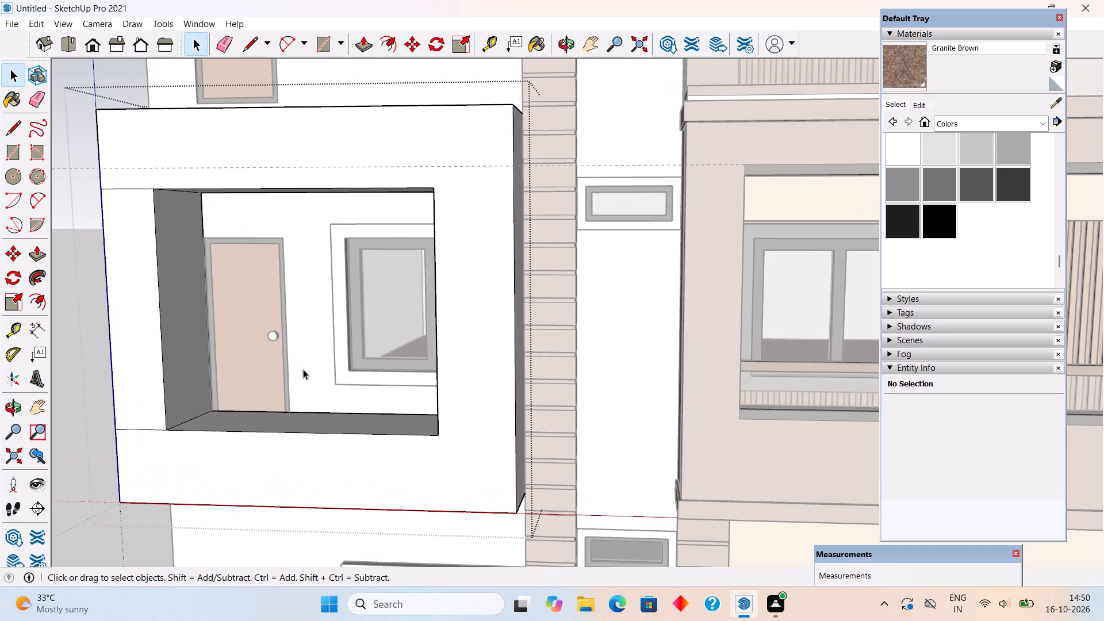
middle_click_drag(379, 385, 614, 371)
left_click(660, 367)
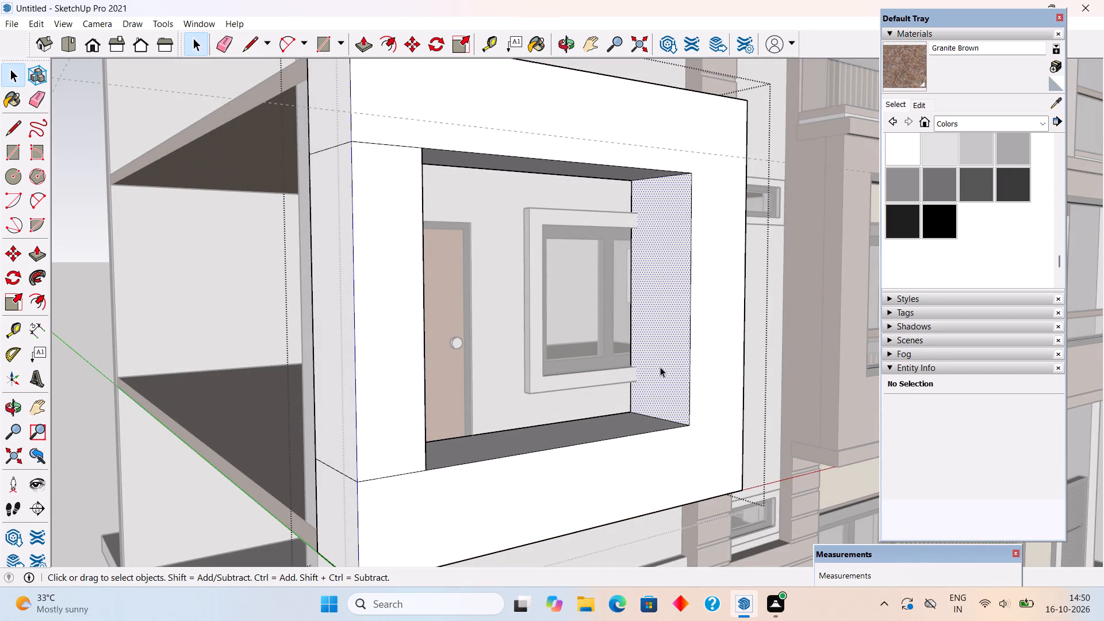
key("p")
left_click(660, 367)
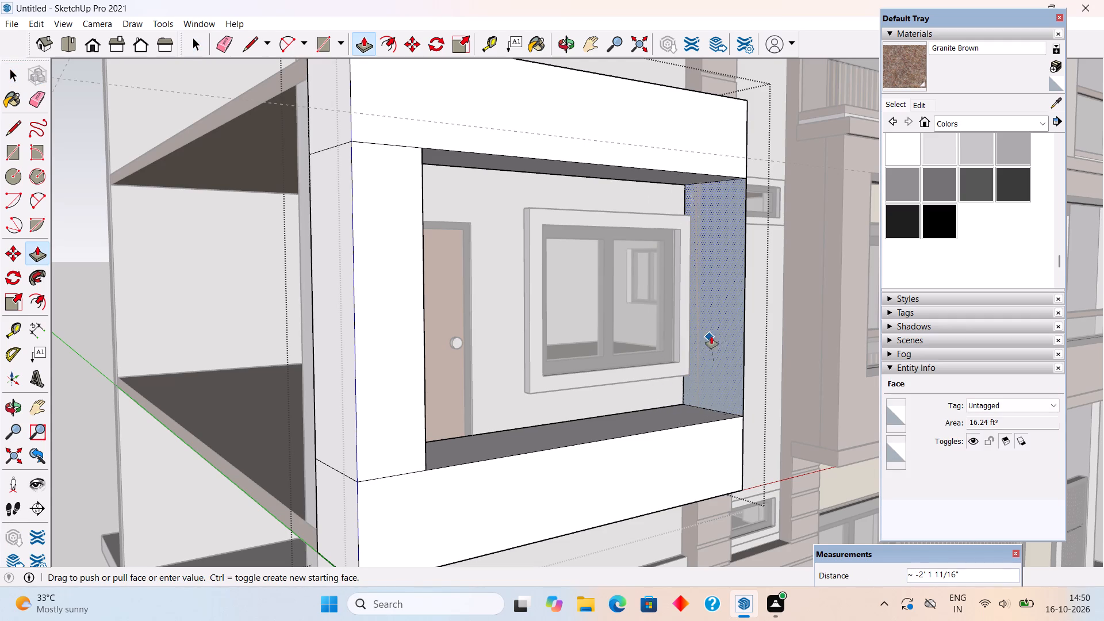
left_click(690, 348)
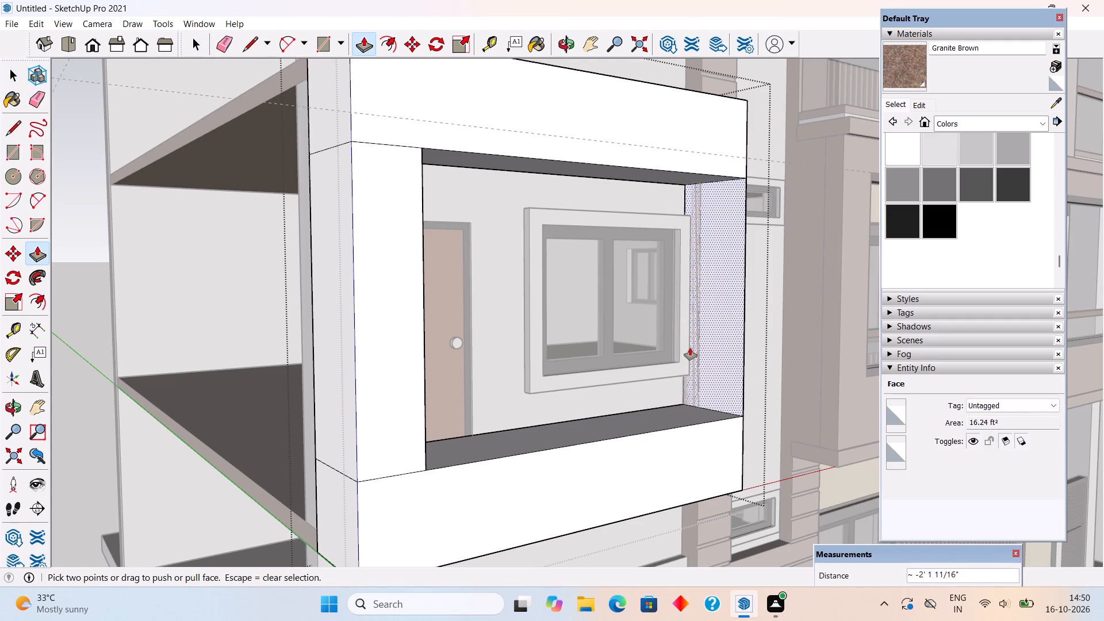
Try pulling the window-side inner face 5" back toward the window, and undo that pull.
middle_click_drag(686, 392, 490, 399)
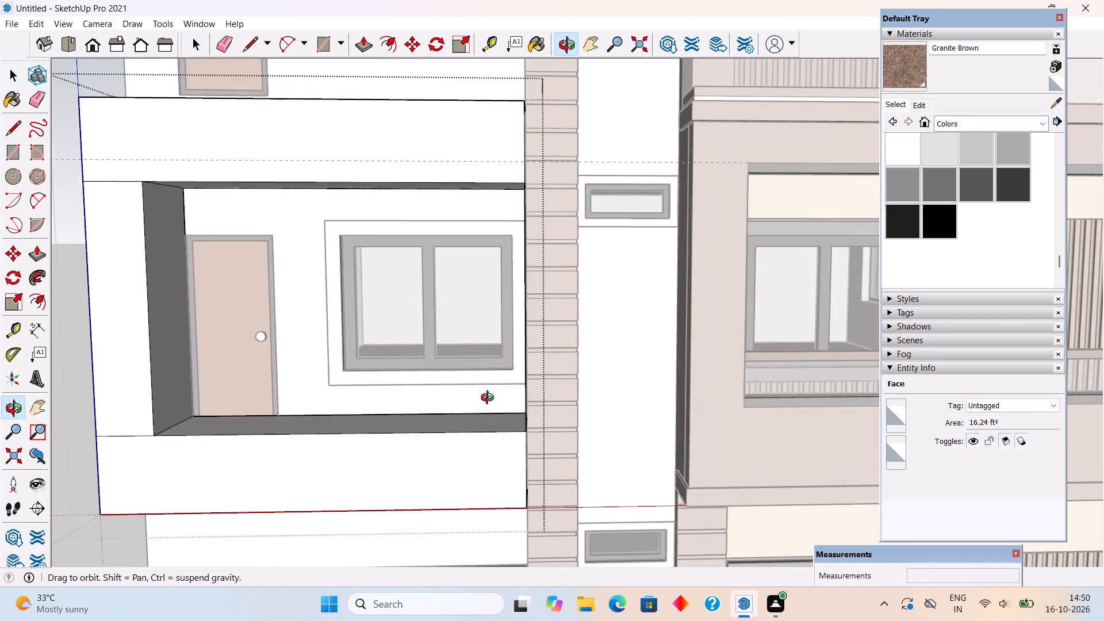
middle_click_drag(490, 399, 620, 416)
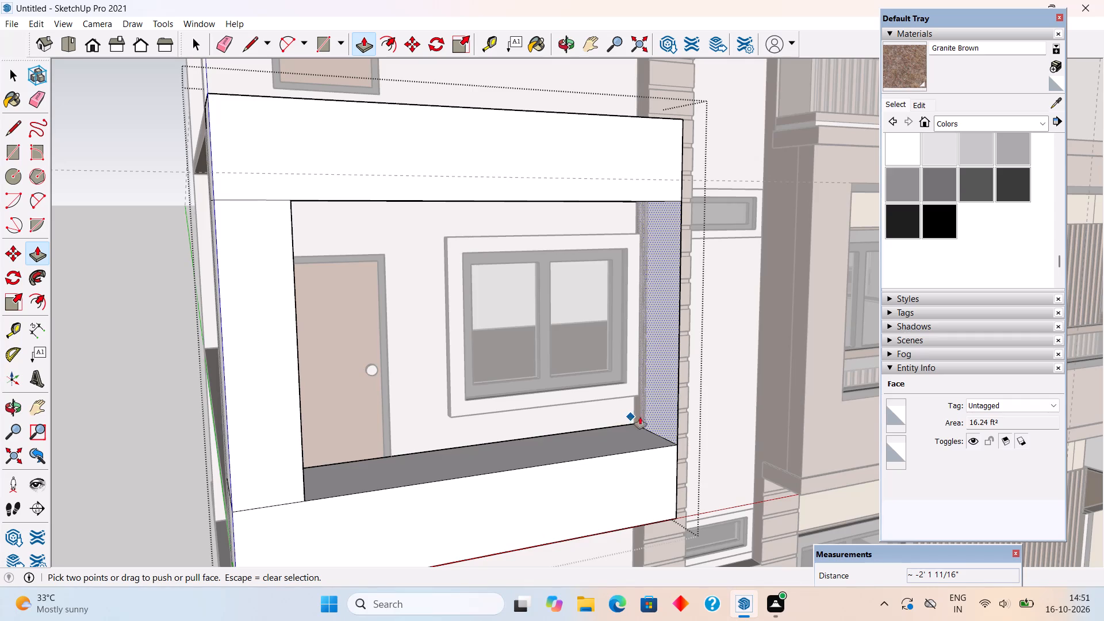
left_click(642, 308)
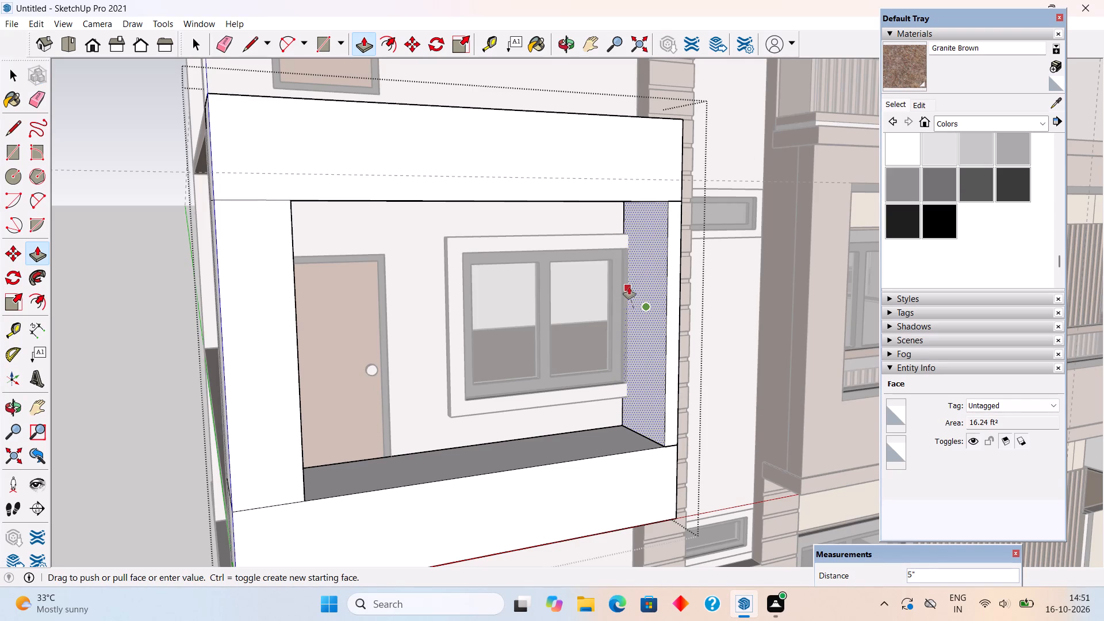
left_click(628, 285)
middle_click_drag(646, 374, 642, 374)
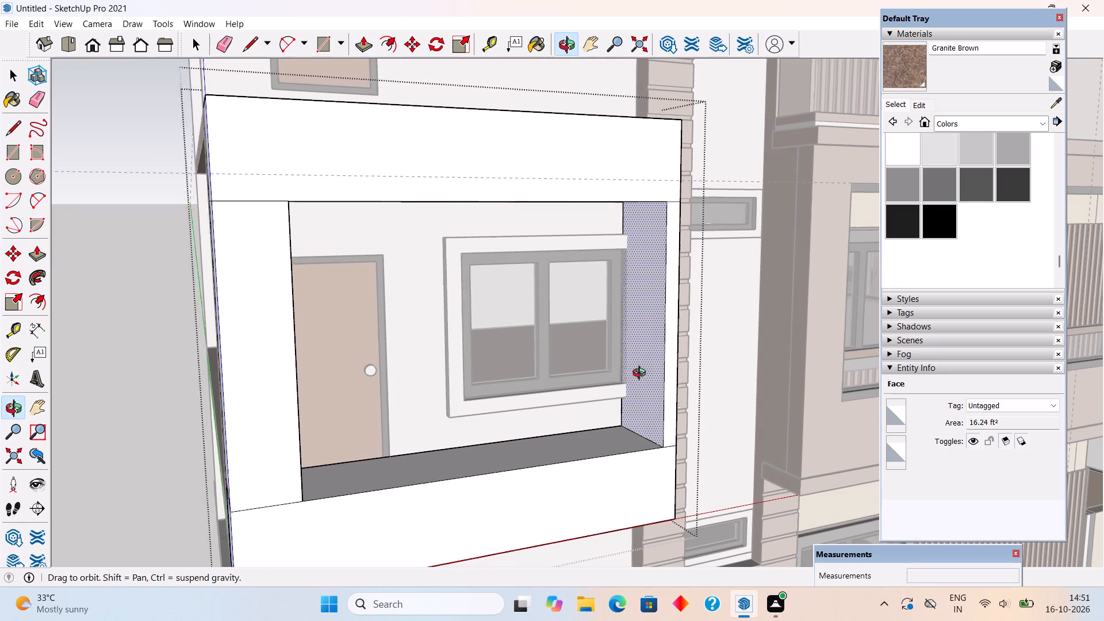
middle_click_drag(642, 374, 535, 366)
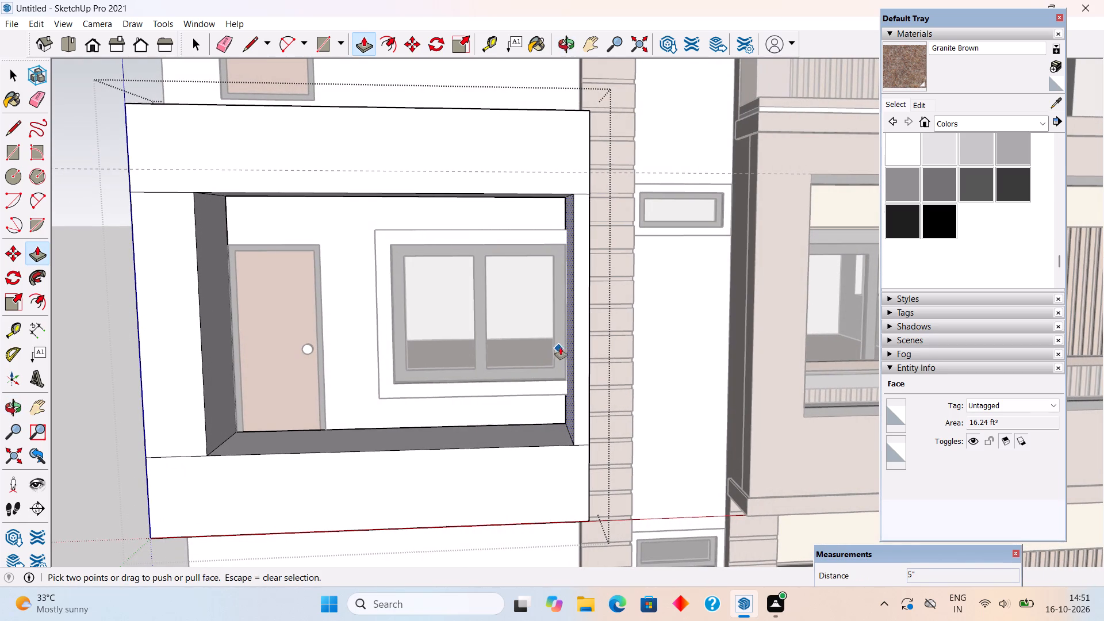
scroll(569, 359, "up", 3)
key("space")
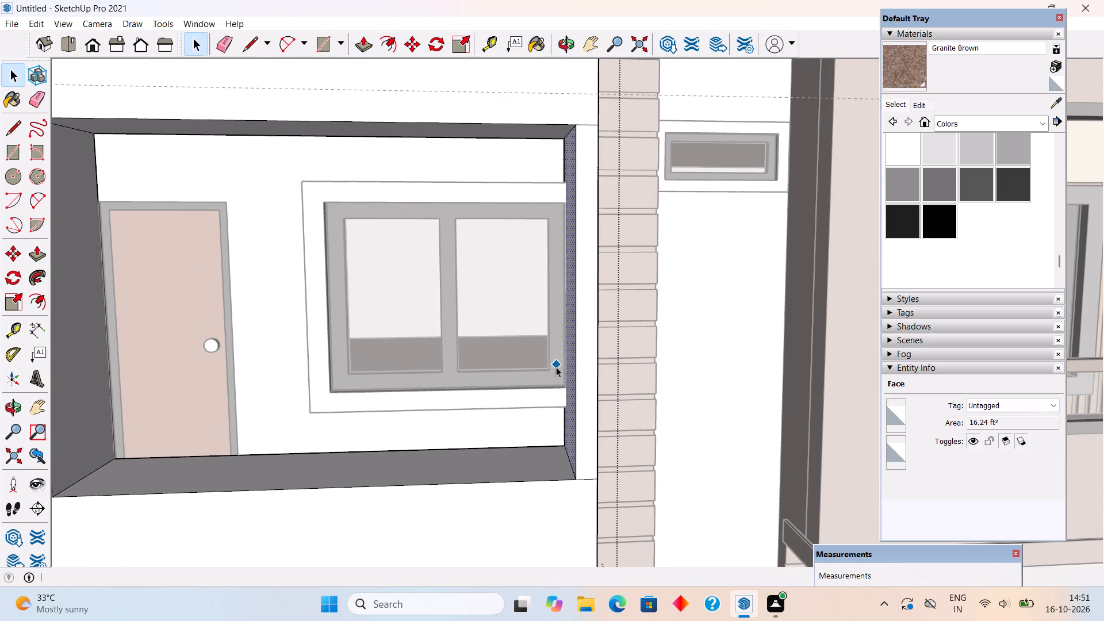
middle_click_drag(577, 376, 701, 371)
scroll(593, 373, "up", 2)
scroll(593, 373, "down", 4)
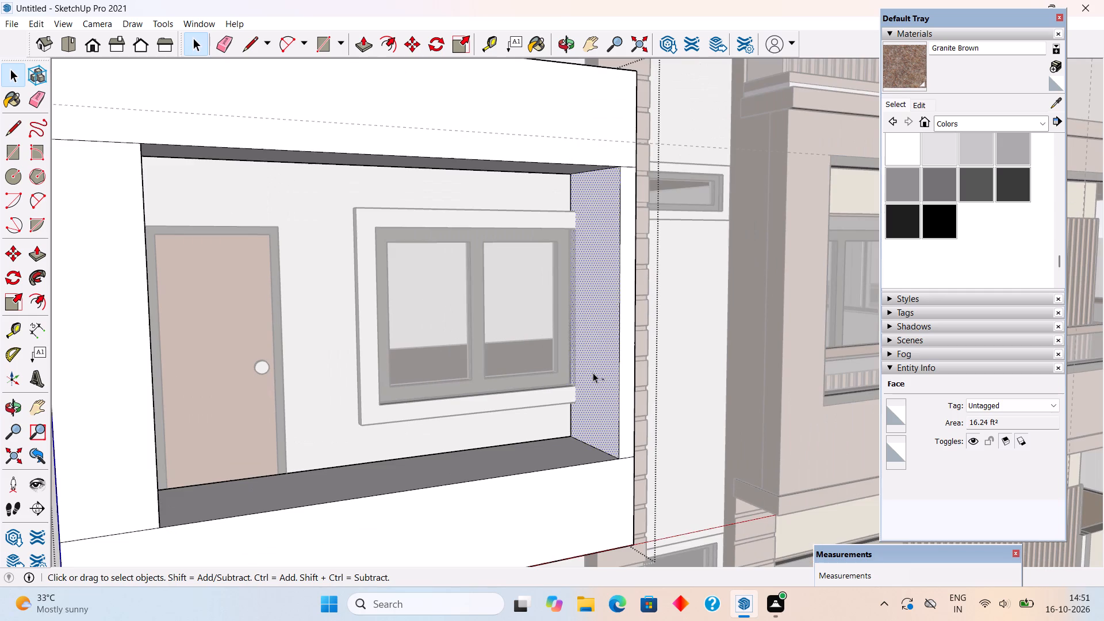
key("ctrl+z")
Pull the window-side inner face 9/16" inward to meet the edge of the window surround.
left_click(610, 370)
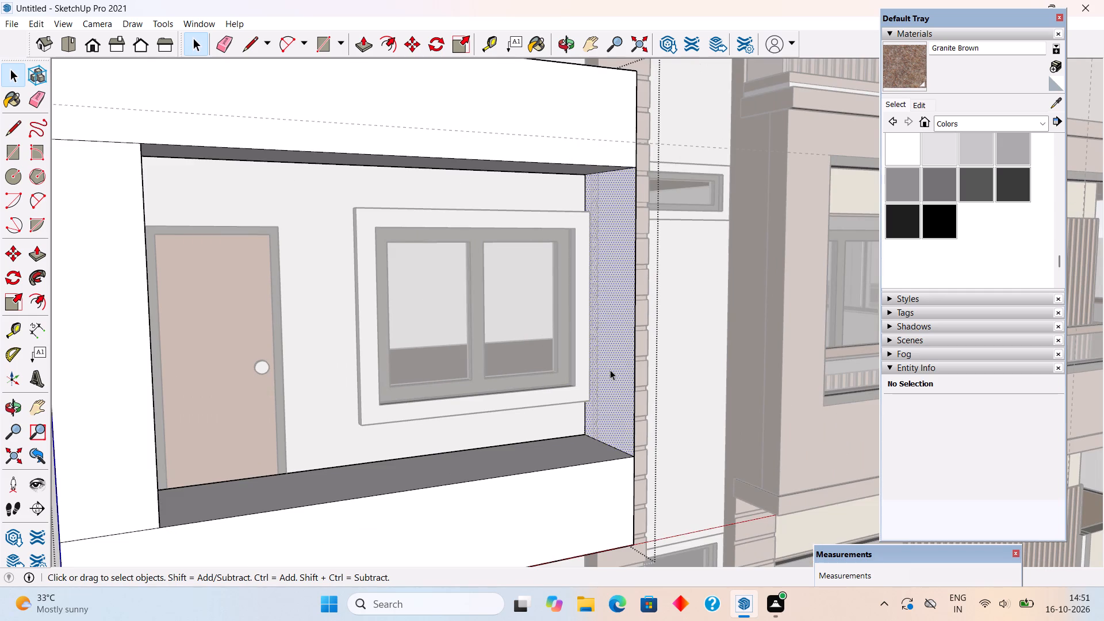
scroll(610, 370, "up", 14)
middle_click_drag(590, 356, 561, 368)
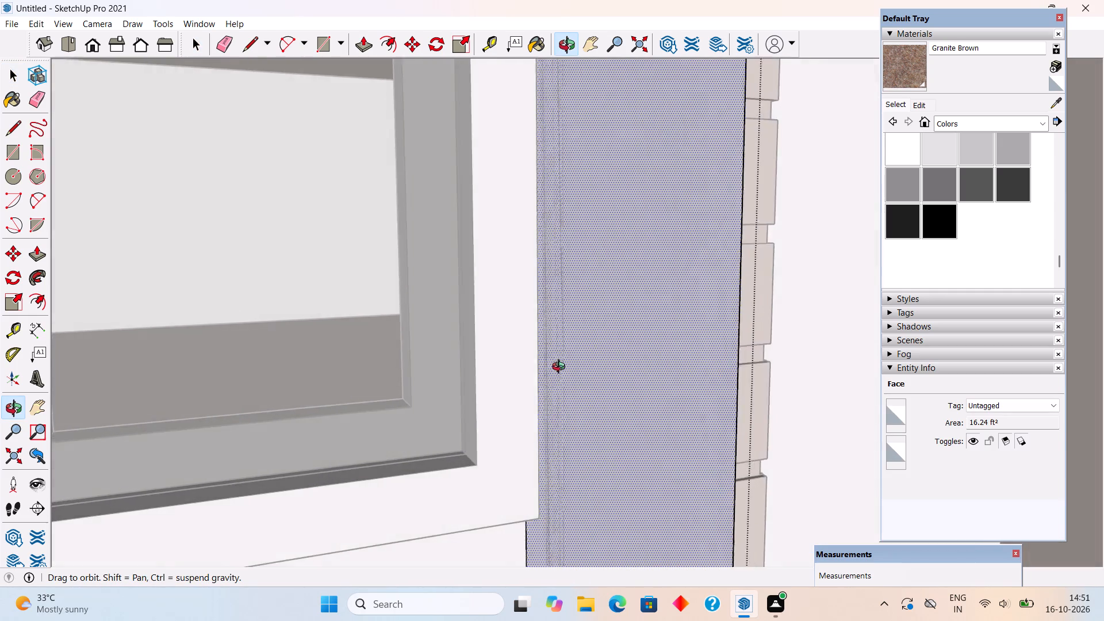
middle_click_drag(561, 368, 534, 349)
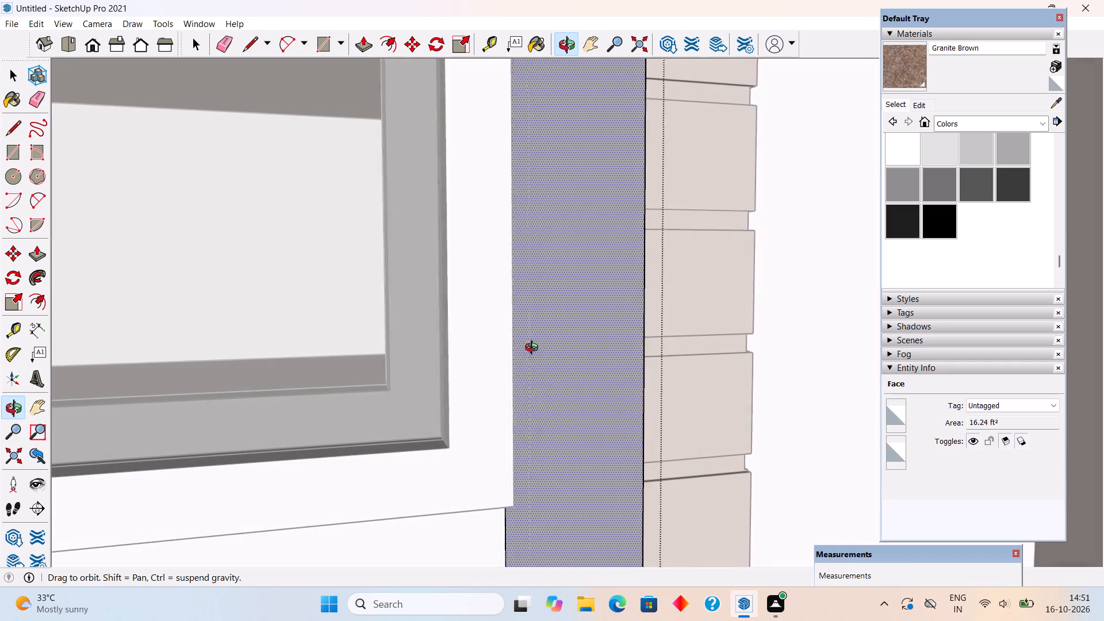
middle_click_drag(534, 349, 540, 349)
key("p")
left_click(542, 348)
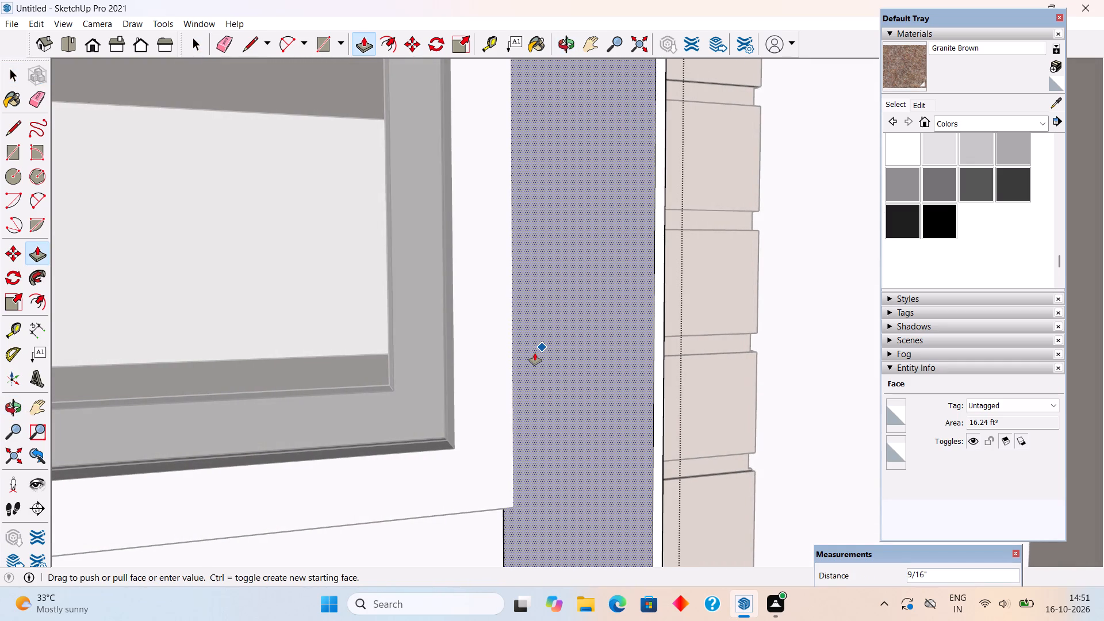
left_click(535, 353)
scroll(533, 356, "down", 14)
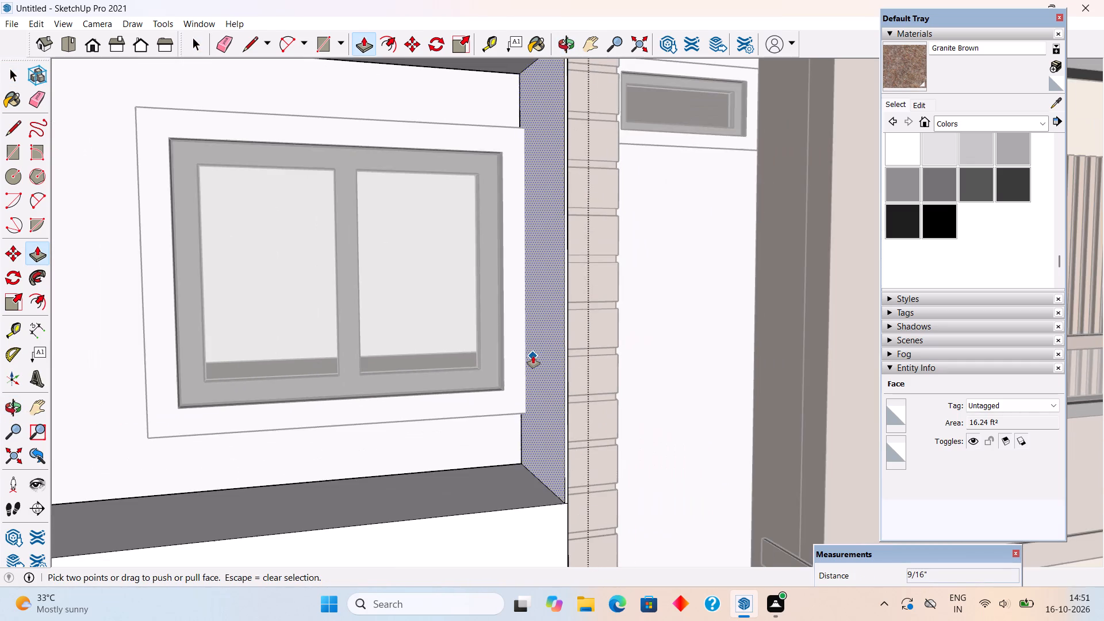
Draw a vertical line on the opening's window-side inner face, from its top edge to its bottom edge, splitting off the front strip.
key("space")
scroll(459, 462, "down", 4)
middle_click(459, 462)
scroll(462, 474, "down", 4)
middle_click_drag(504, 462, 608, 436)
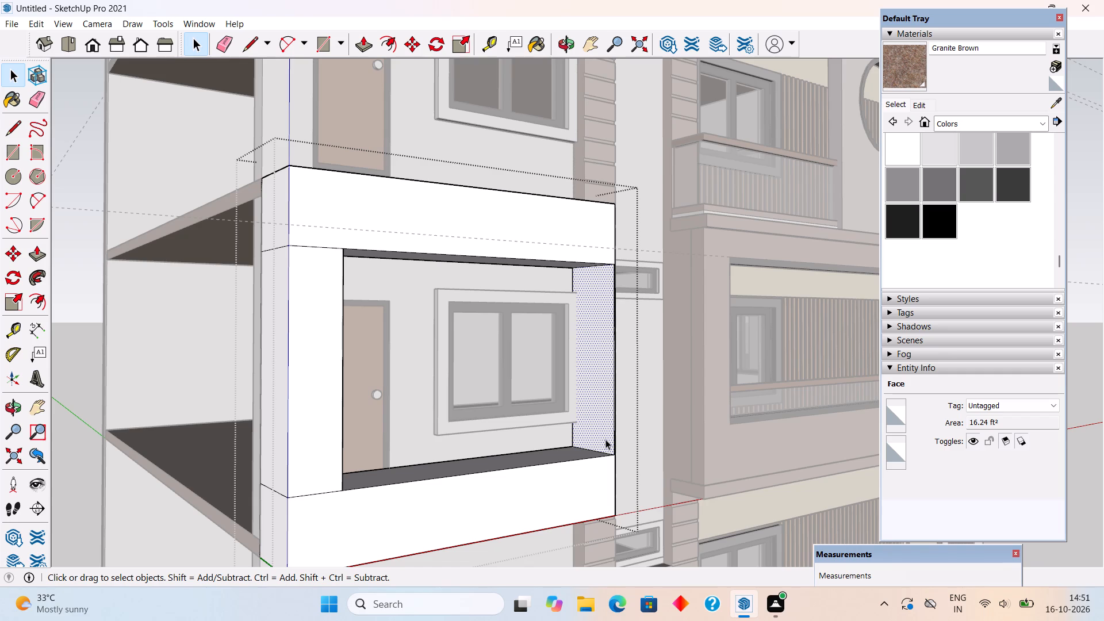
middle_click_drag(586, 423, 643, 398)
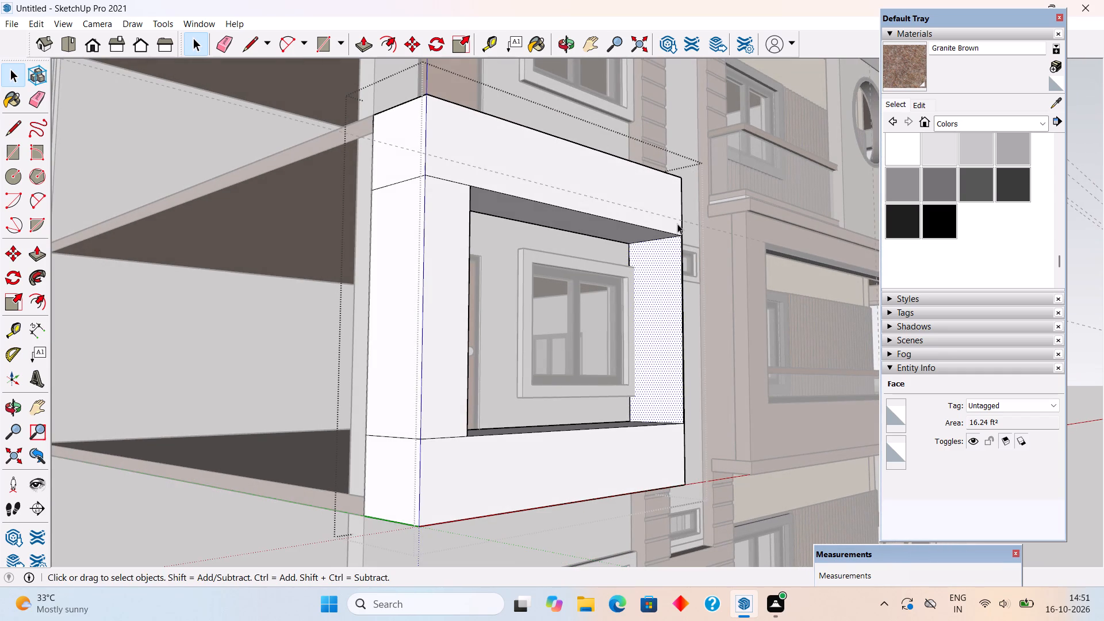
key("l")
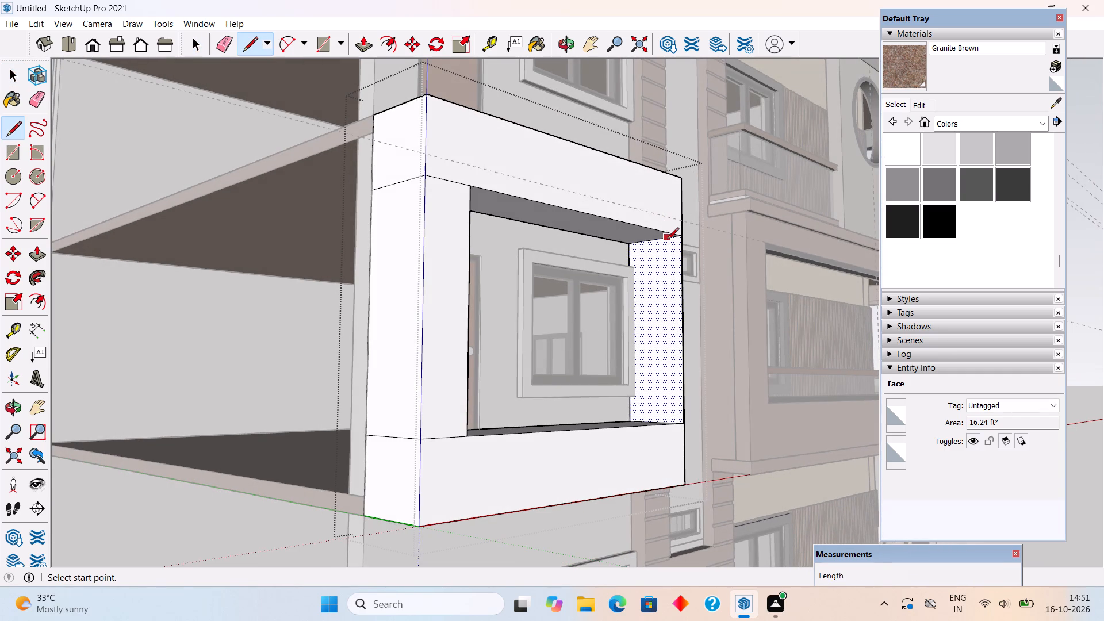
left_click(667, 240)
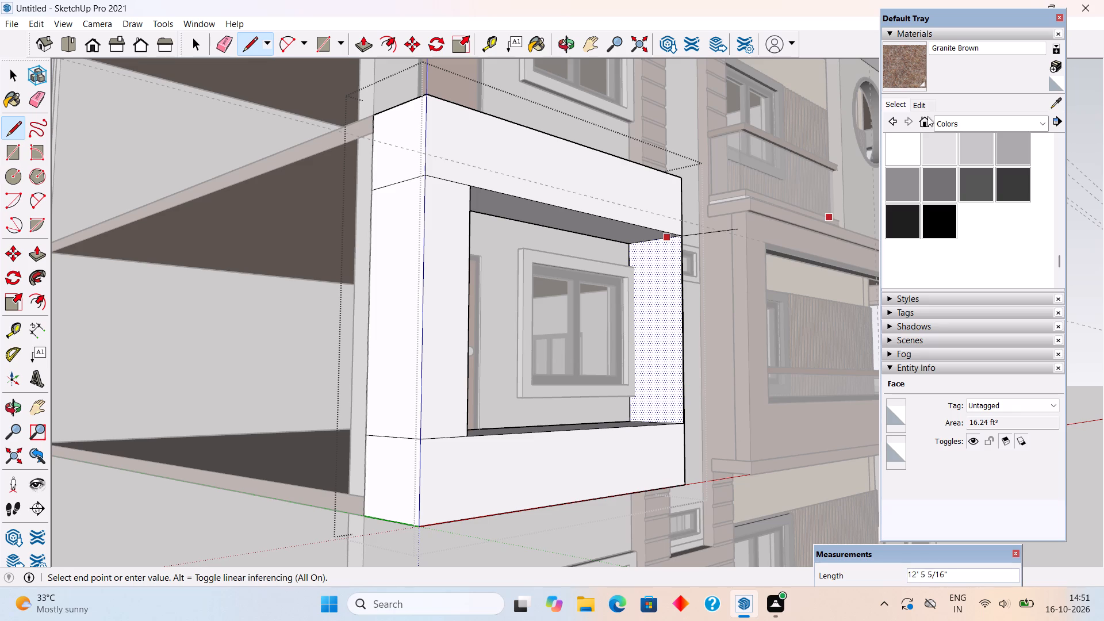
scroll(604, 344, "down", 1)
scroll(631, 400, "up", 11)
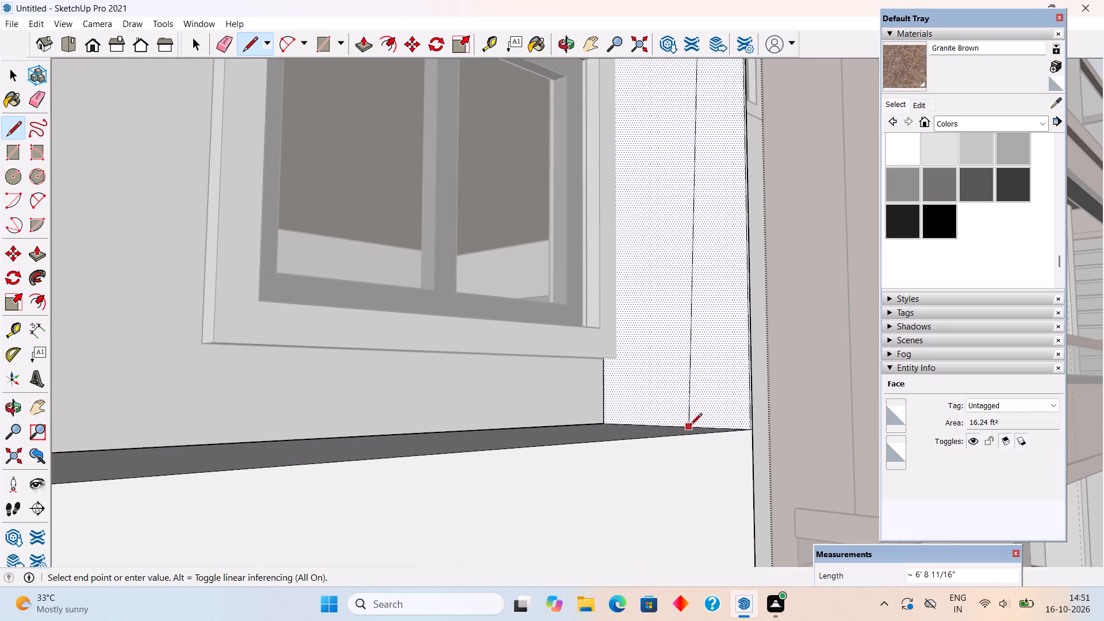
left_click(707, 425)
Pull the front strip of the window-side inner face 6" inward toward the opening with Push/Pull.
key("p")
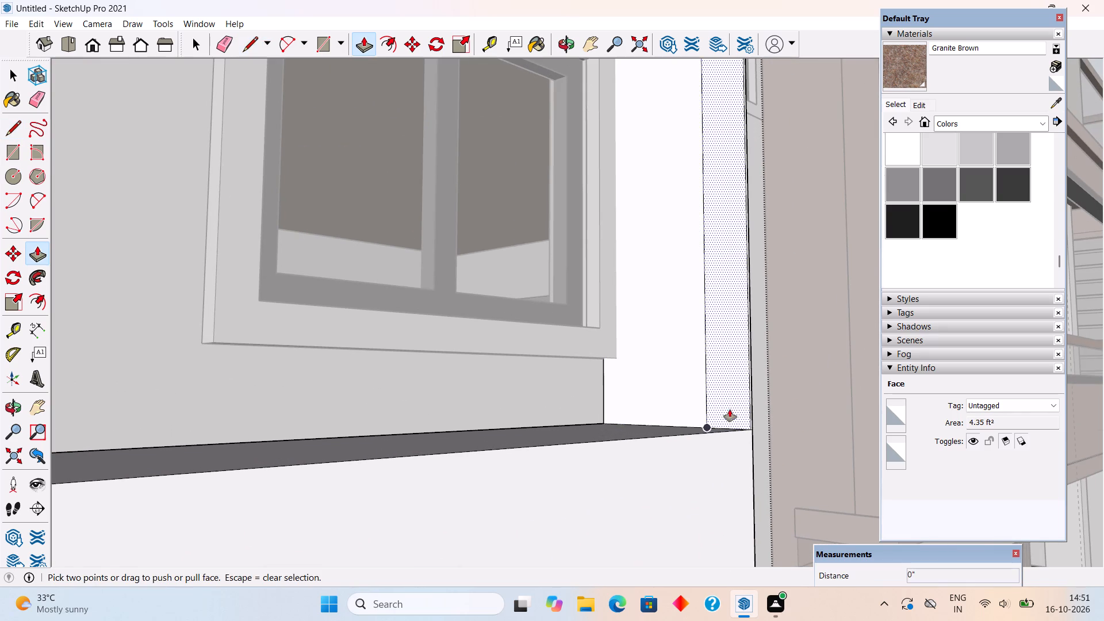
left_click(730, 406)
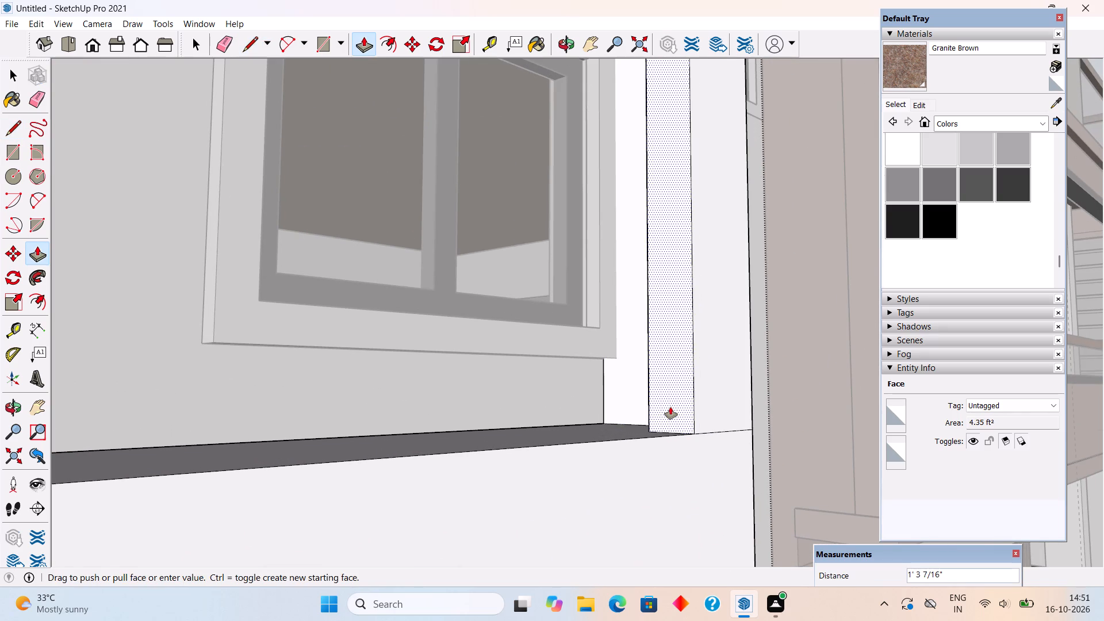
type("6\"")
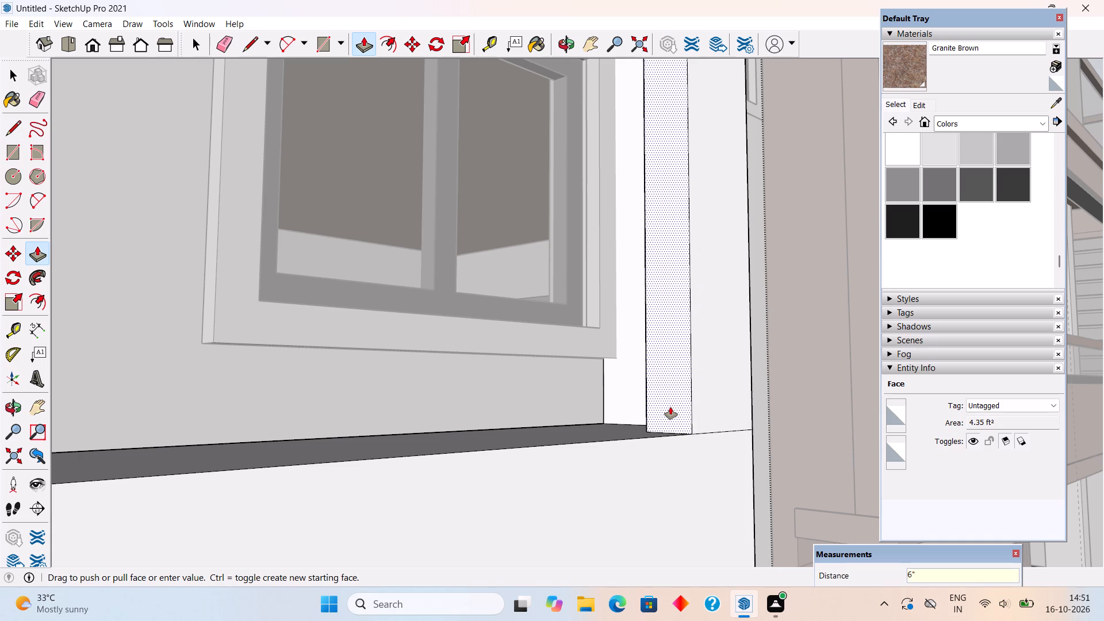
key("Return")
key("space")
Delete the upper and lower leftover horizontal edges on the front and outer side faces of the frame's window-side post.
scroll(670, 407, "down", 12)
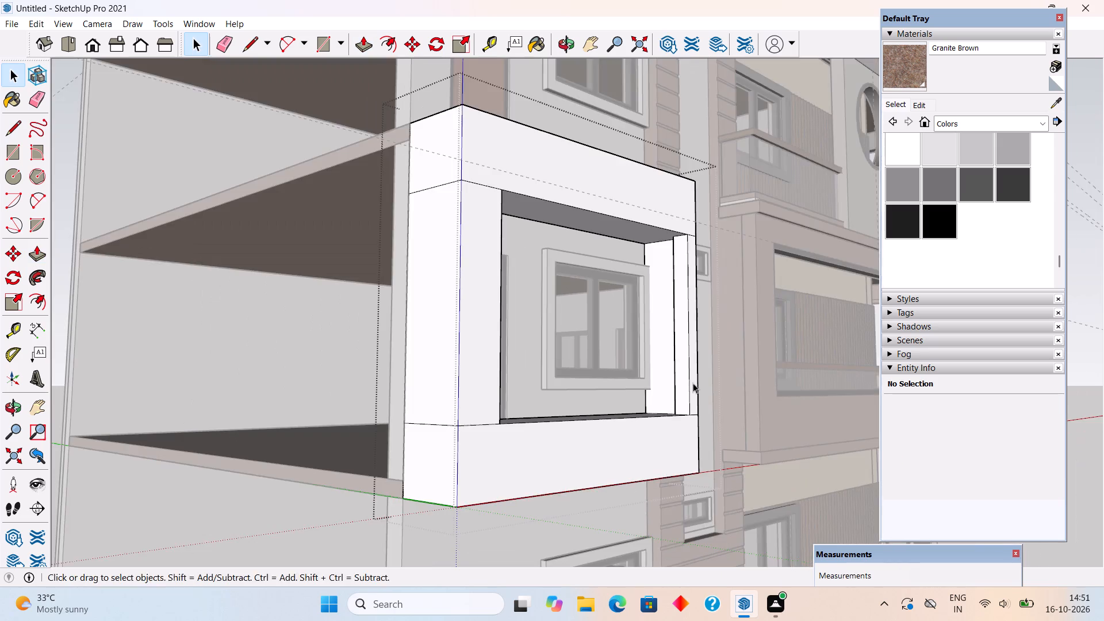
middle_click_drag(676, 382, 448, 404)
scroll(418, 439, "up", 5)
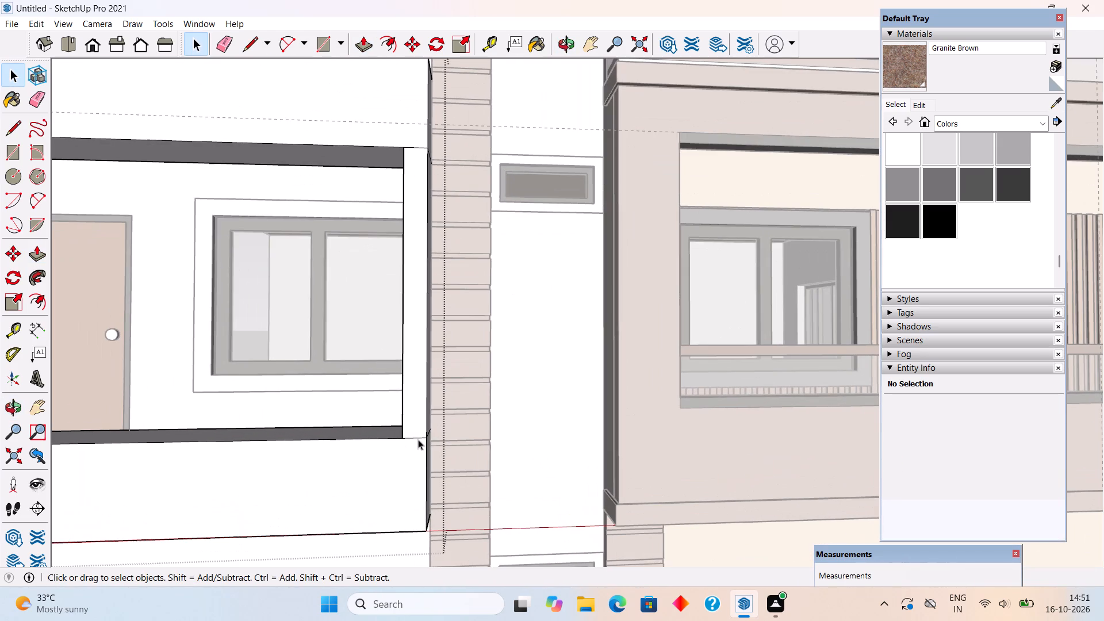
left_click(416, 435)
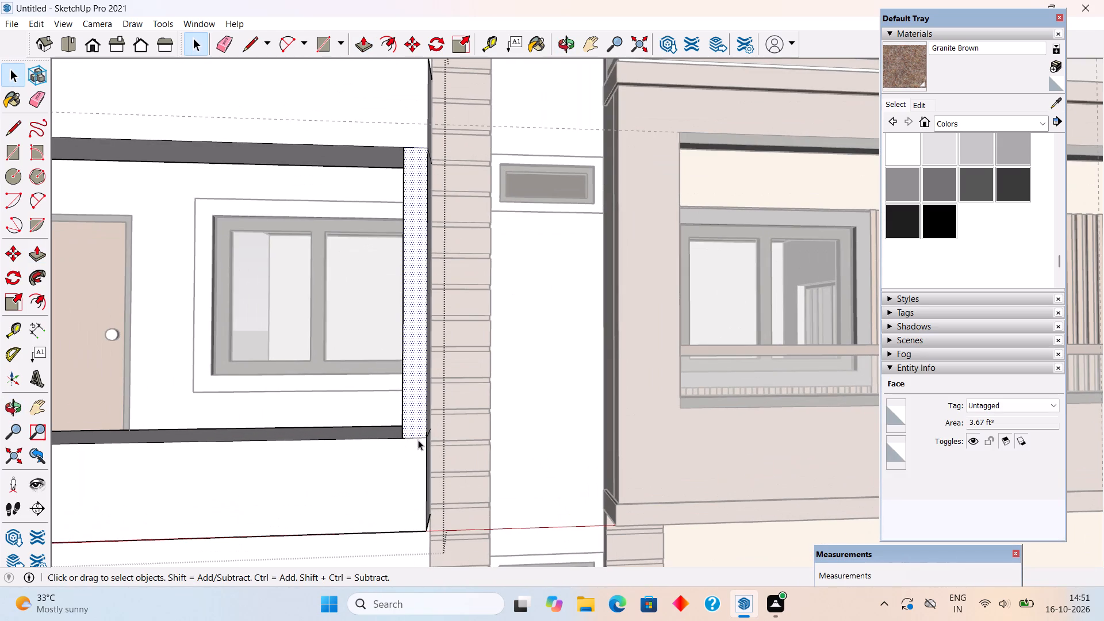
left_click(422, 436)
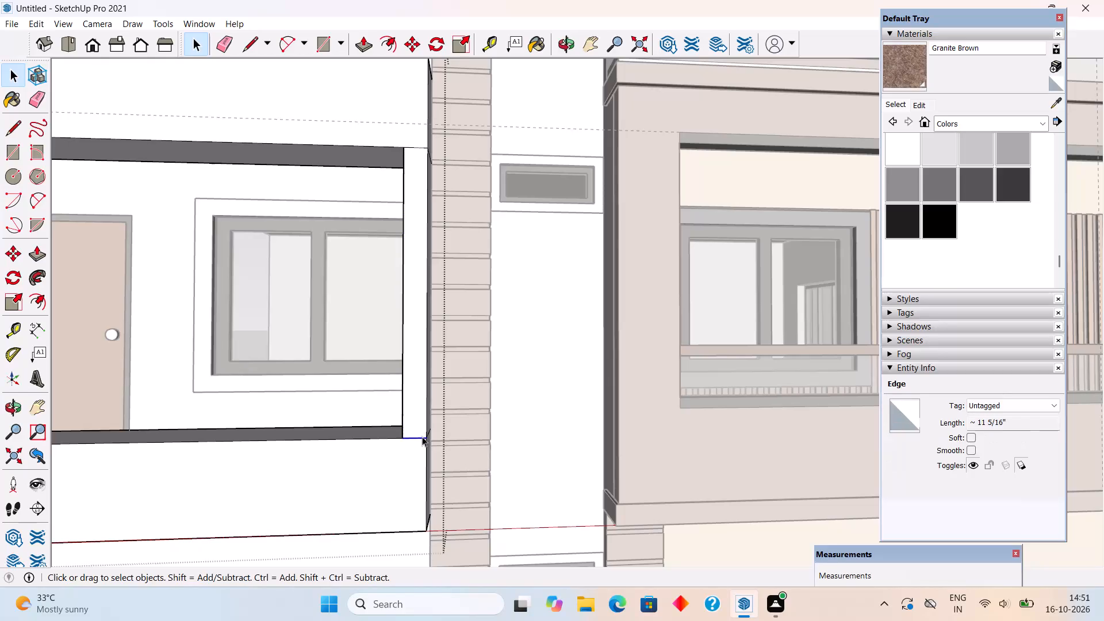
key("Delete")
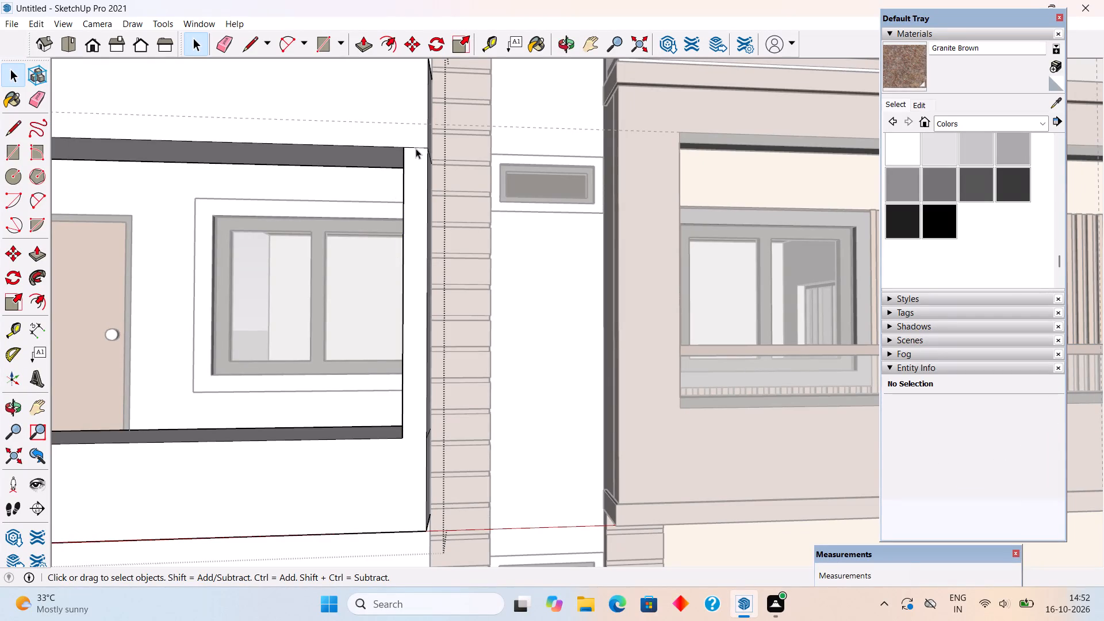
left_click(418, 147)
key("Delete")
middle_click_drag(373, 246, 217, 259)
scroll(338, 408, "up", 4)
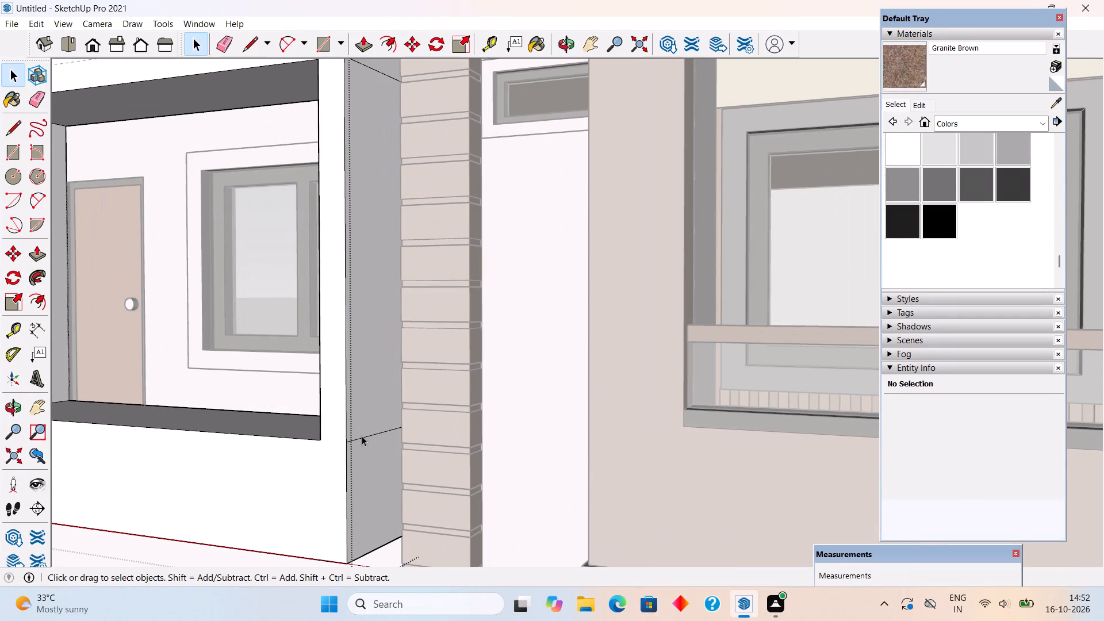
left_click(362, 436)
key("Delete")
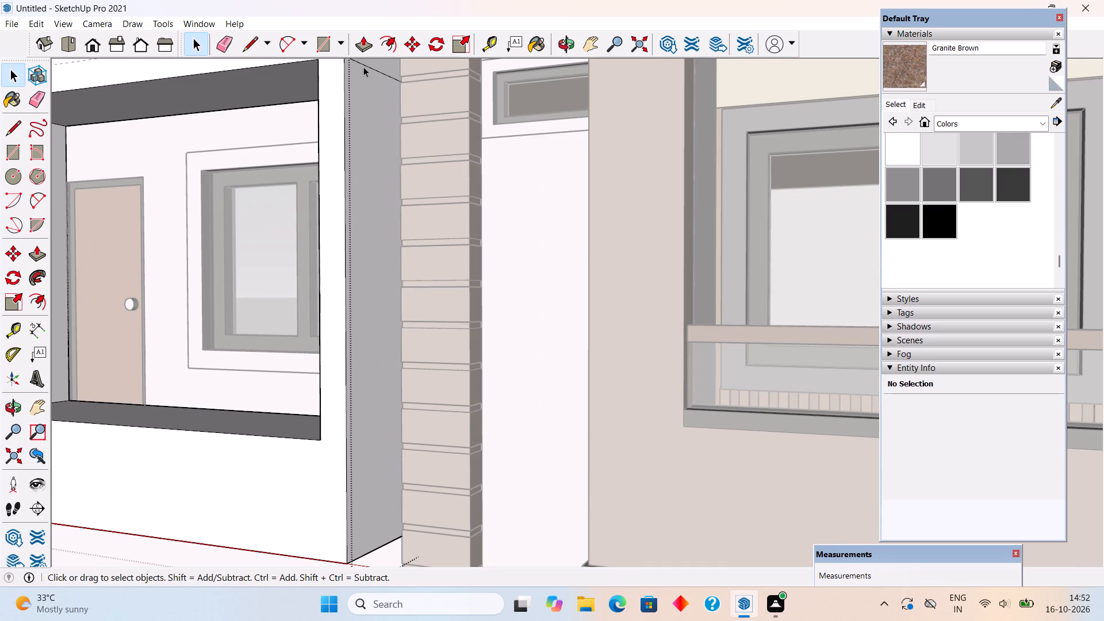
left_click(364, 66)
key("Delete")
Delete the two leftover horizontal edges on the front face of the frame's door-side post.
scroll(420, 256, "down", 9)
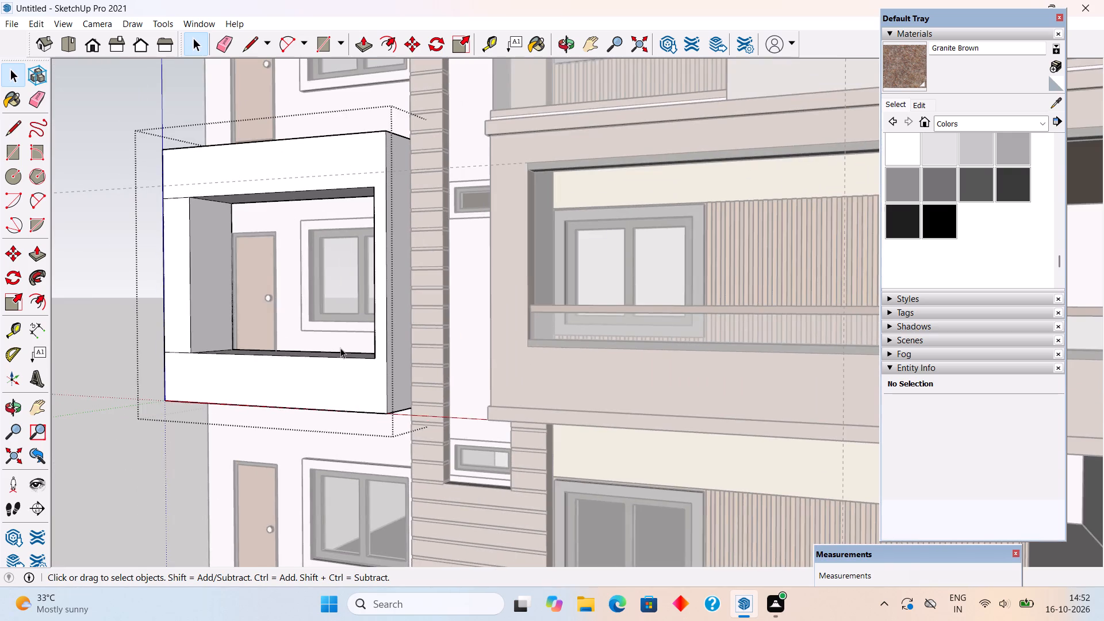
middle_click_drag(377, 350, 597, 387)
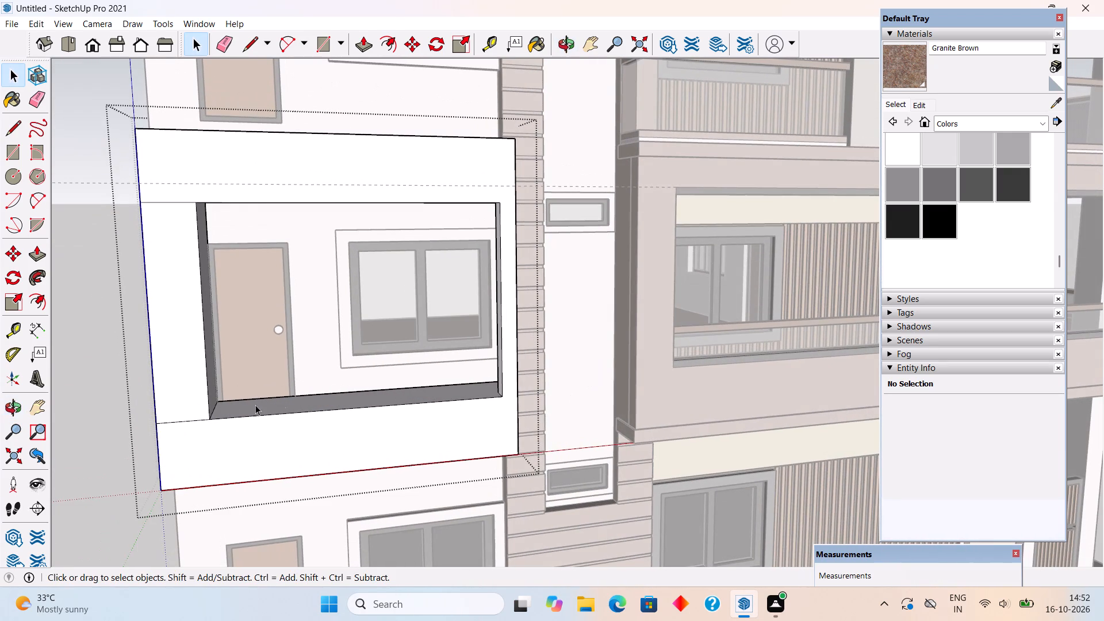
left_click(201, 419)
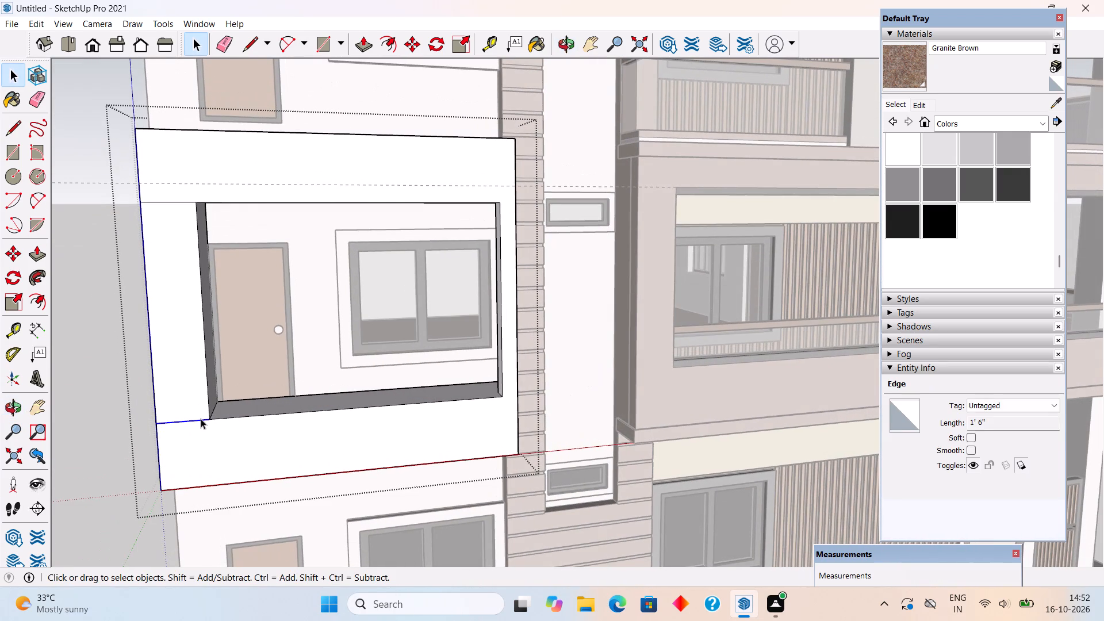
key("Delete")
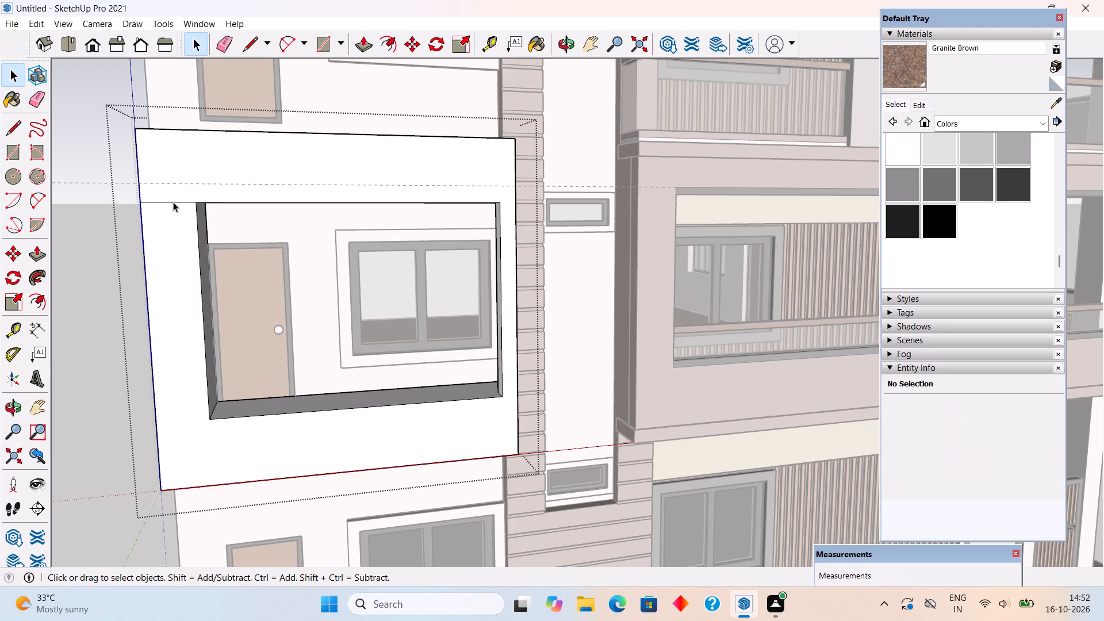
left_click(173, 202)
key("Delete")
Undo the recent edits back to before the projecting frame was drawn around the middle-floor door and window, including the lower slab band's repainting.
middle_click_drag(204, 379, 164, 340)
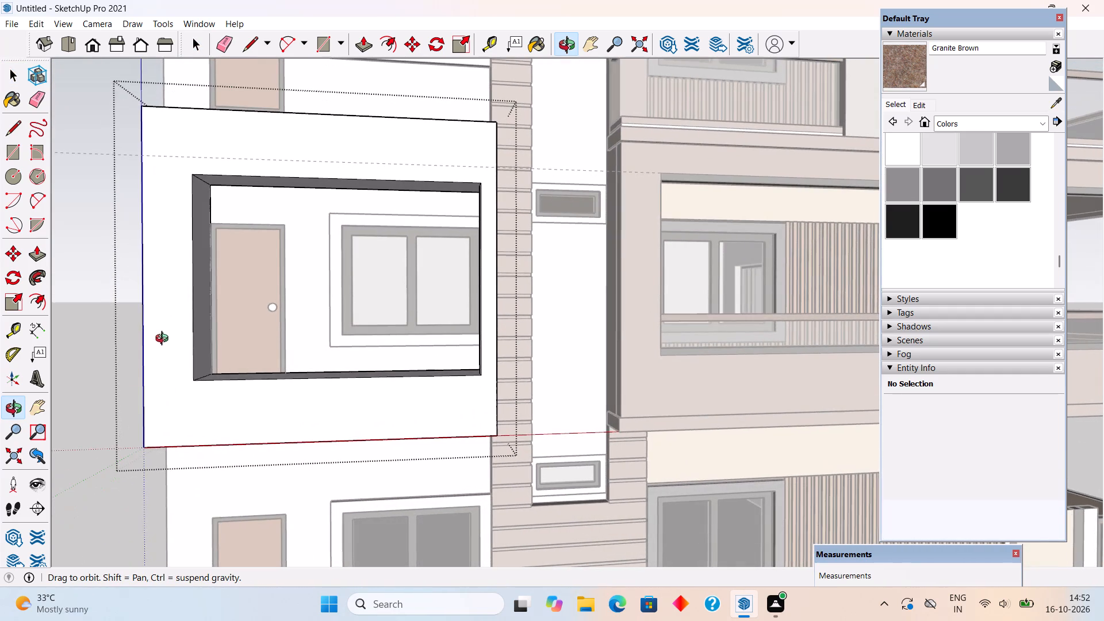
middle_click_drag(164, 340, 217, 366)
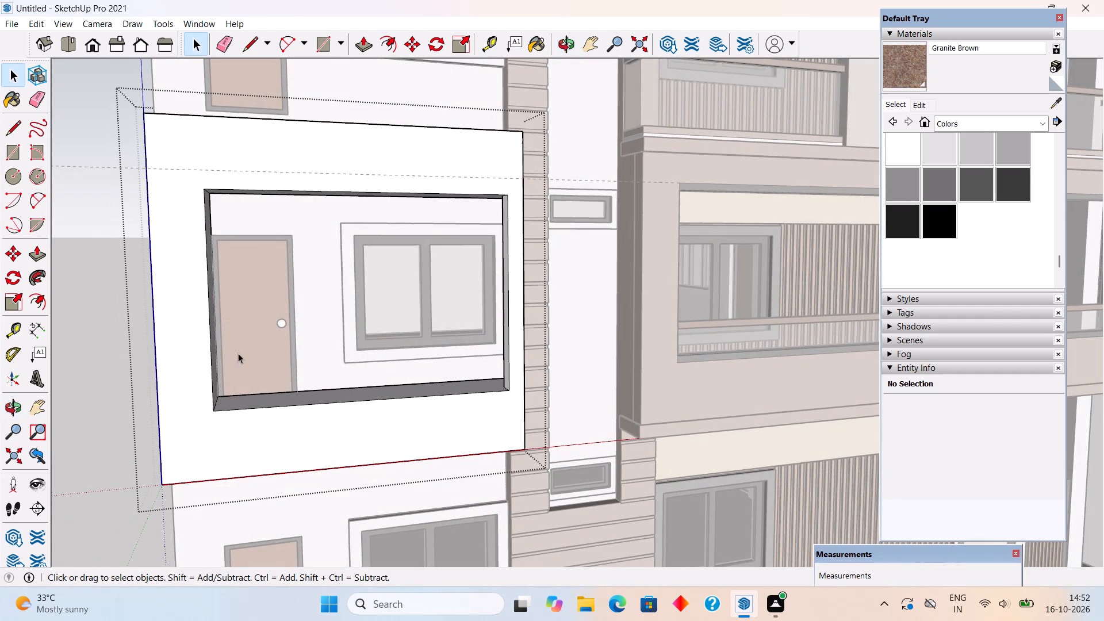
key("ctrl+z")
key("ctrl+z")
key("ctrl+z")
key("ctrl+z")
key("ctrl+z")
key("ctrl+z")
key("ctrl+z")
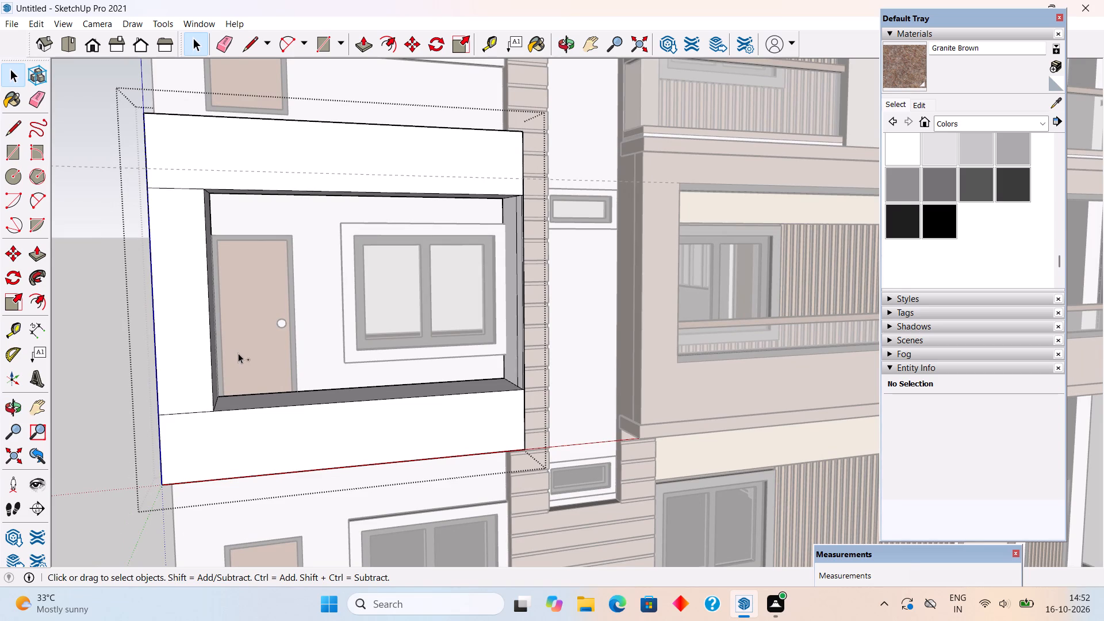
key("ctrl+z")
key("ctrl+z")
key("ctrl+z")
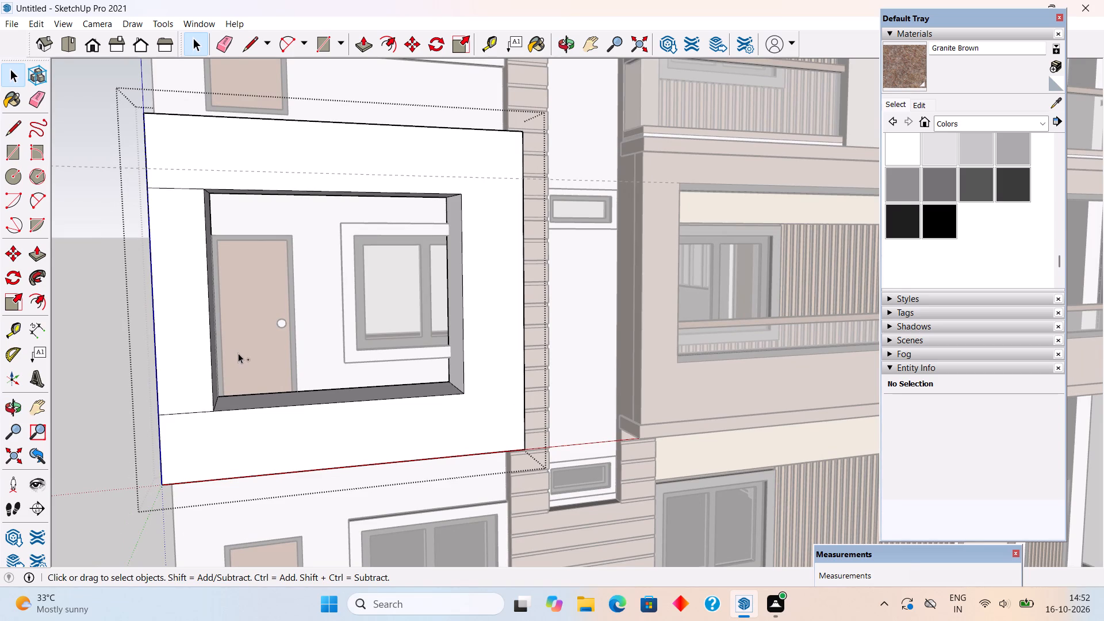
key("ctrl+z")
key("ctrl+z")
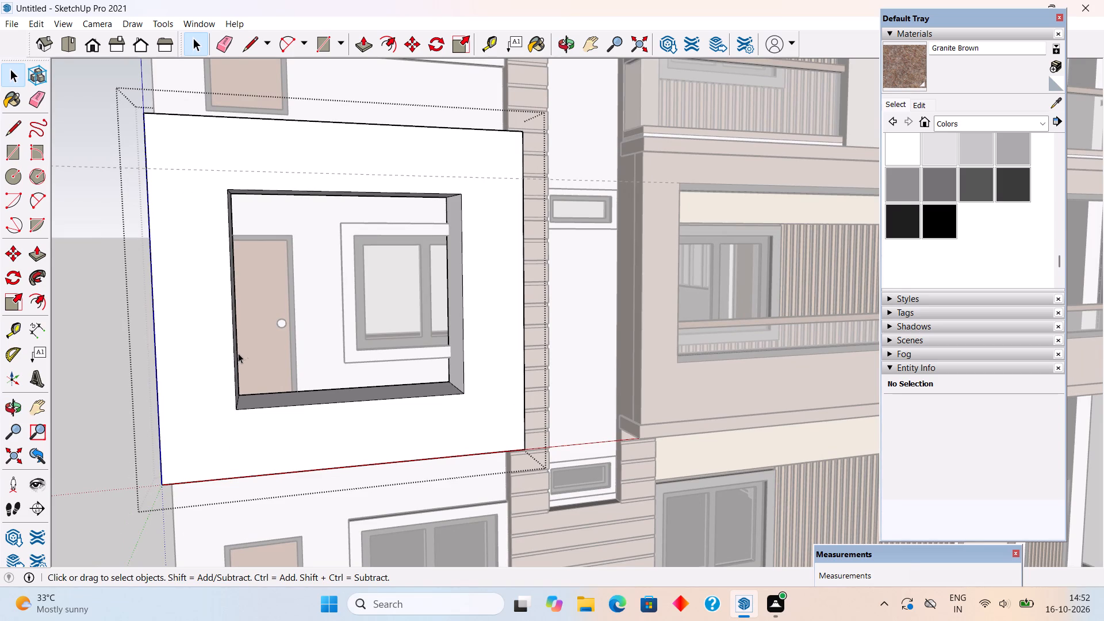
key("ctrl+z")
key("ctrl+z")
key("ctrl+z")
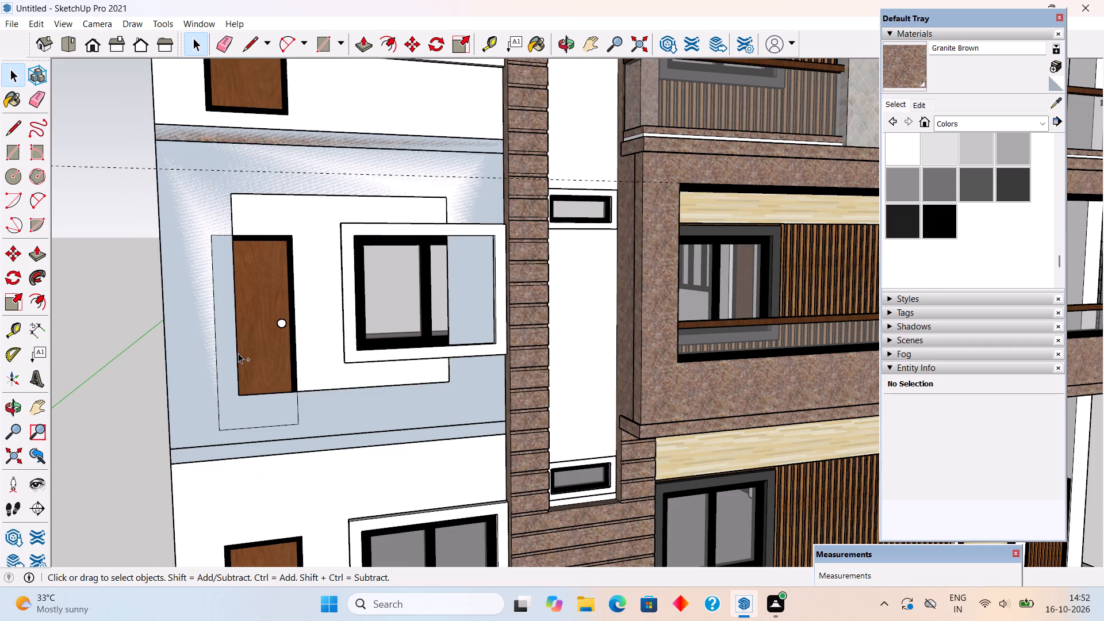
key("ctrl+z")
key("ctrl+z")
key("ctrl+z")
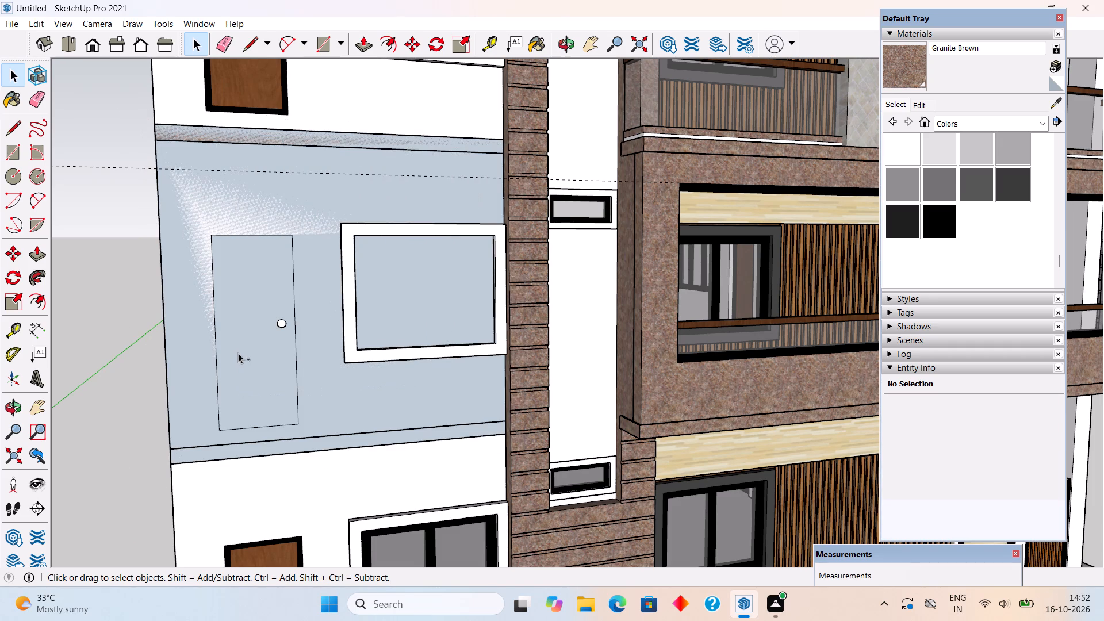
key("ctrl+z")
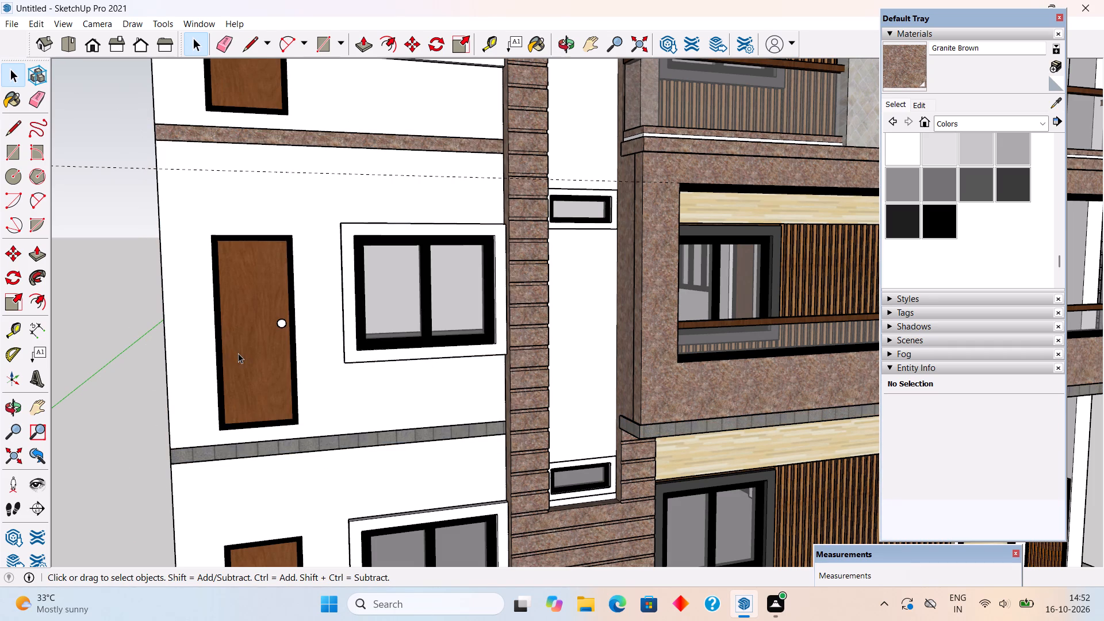
Sample Granite Brown from the balcony frame and paint the grey band along the bottom of the middle floor with it.
scroll(238, 353, "down", 5)
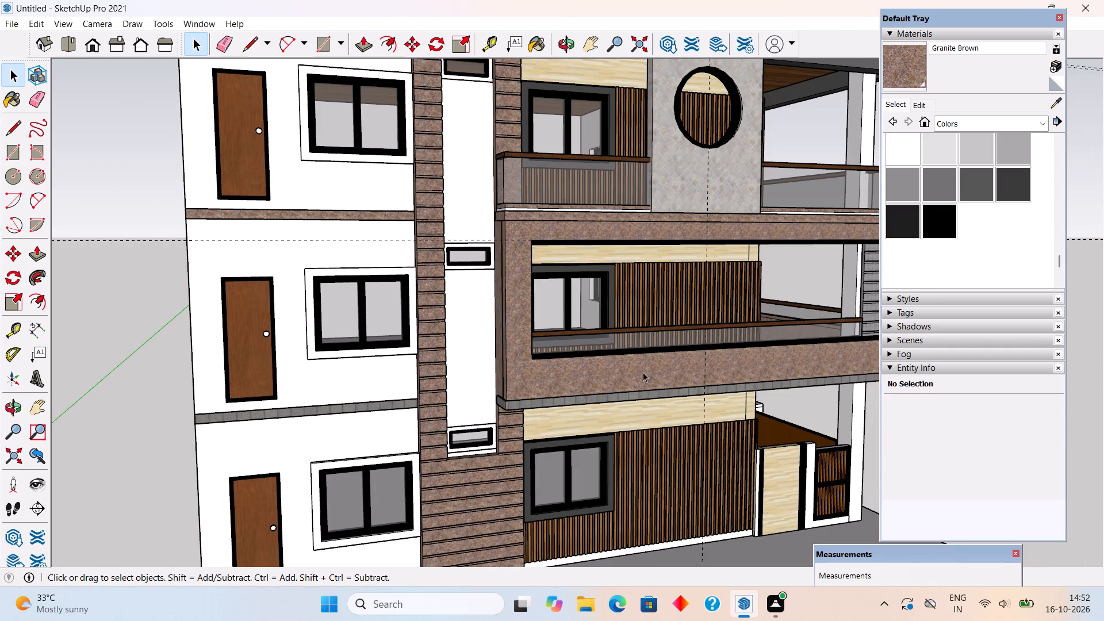
left_click(1063, 101)
left_click(839, 237)
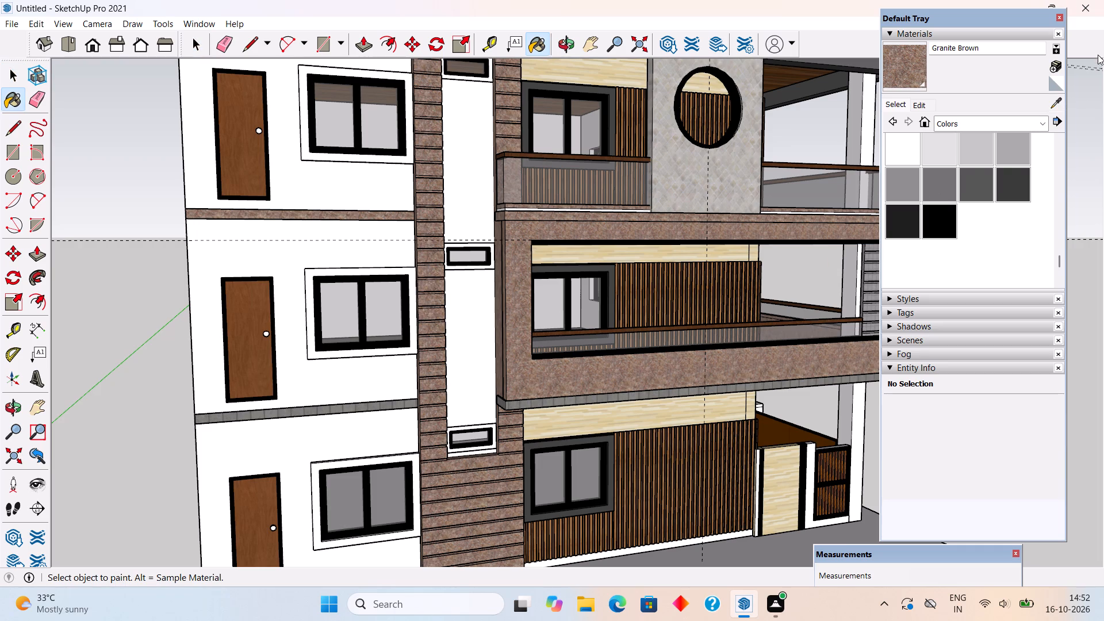
left_click(692, 392)
key("space")
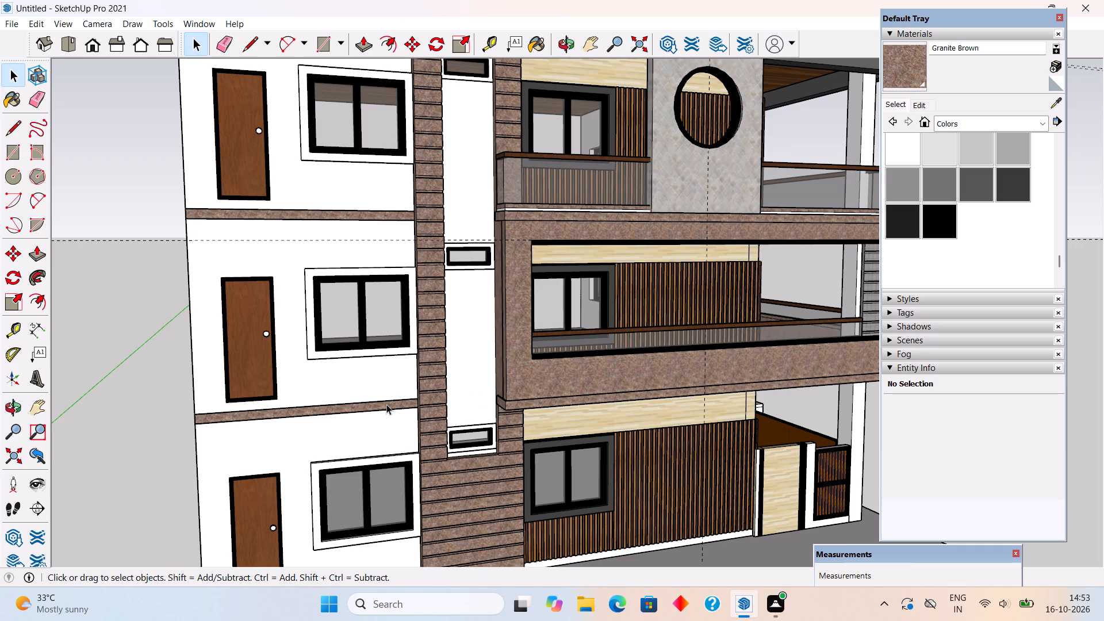
Open the middle-floor slab group and draw a 6" vertical edge closing its granite band against the grooved stone column.
middle_click_drag(454, 388, 589, 392)
scroll(520, 436, "up", 5)
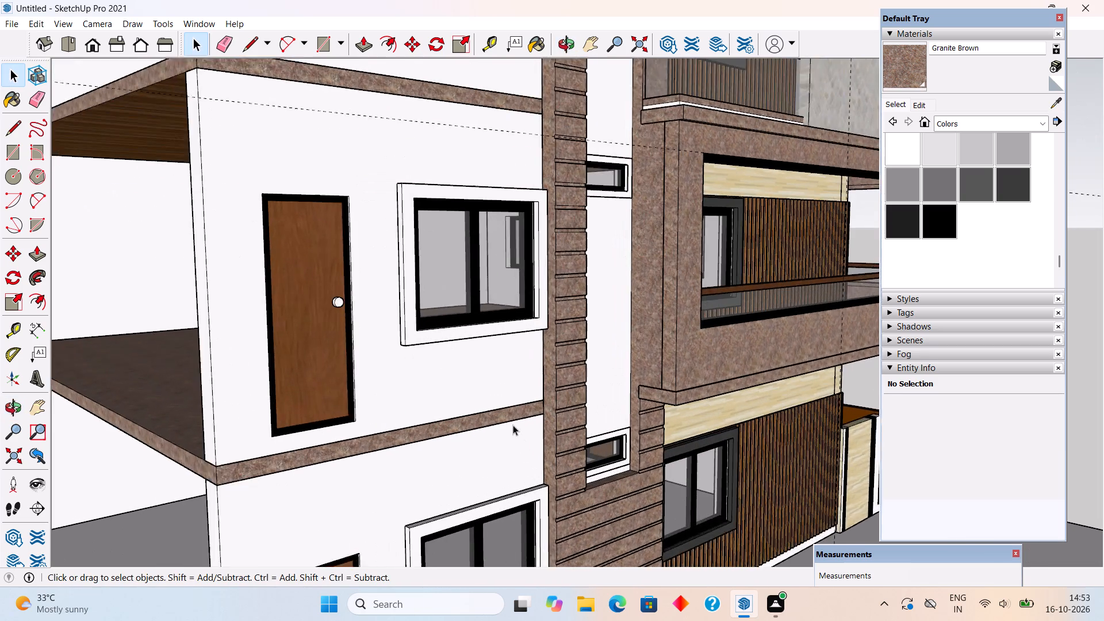
triple_click(509, 415)
scroll(509, 415, "up", 5)
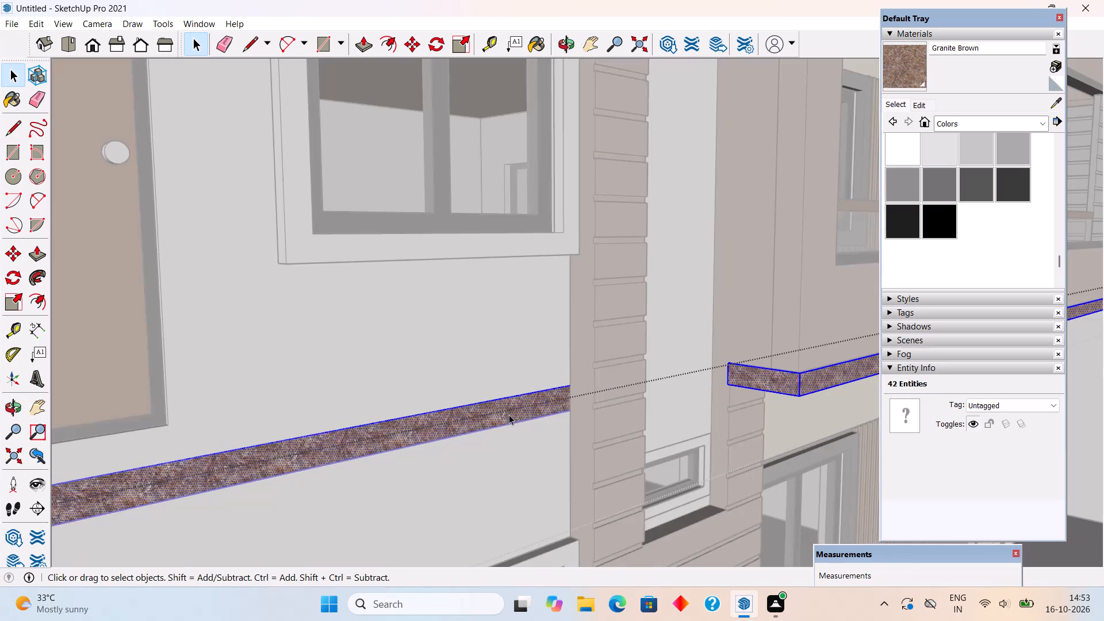
left_click(509, 413)
scroll(530, 403, "up", 14)
key("l")
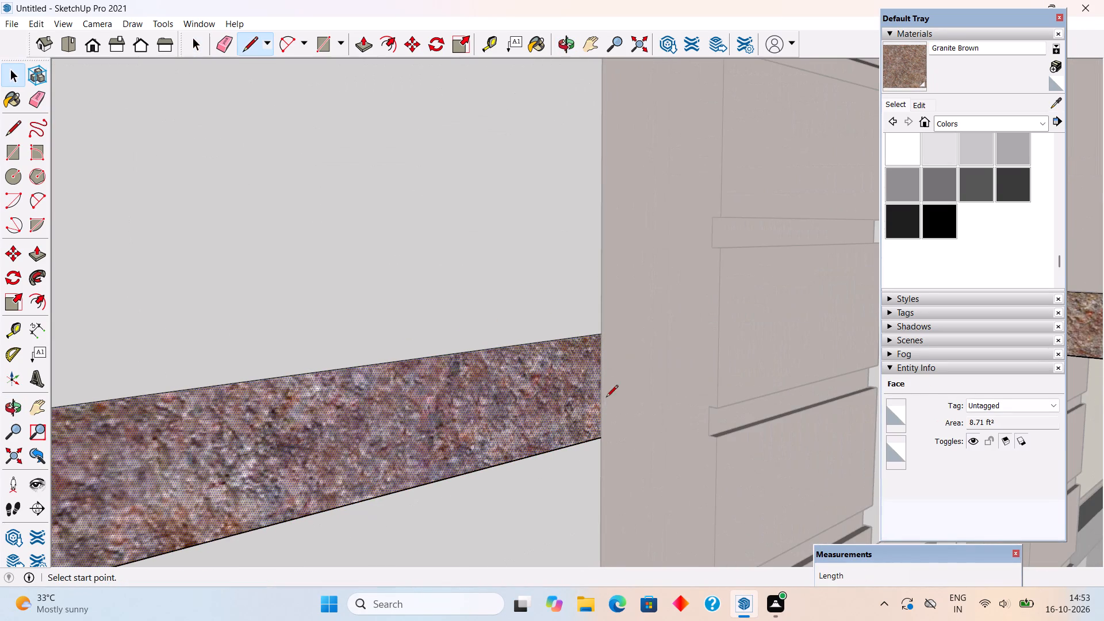
left_click(599, 336)
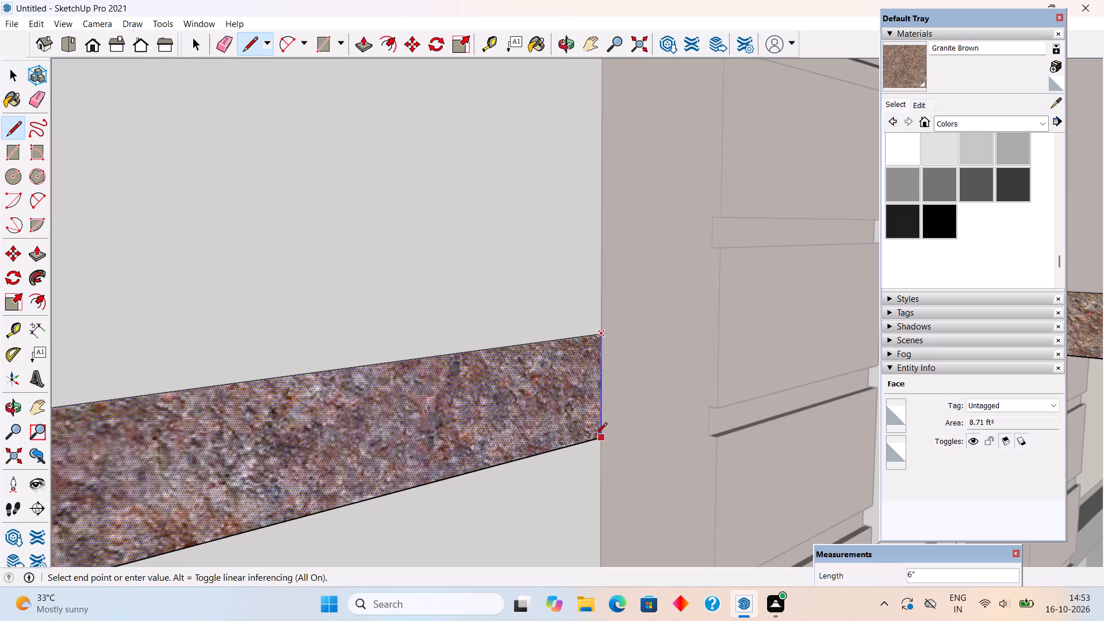
left_click(598, 435)
scroll(577, 291, "down", 13)
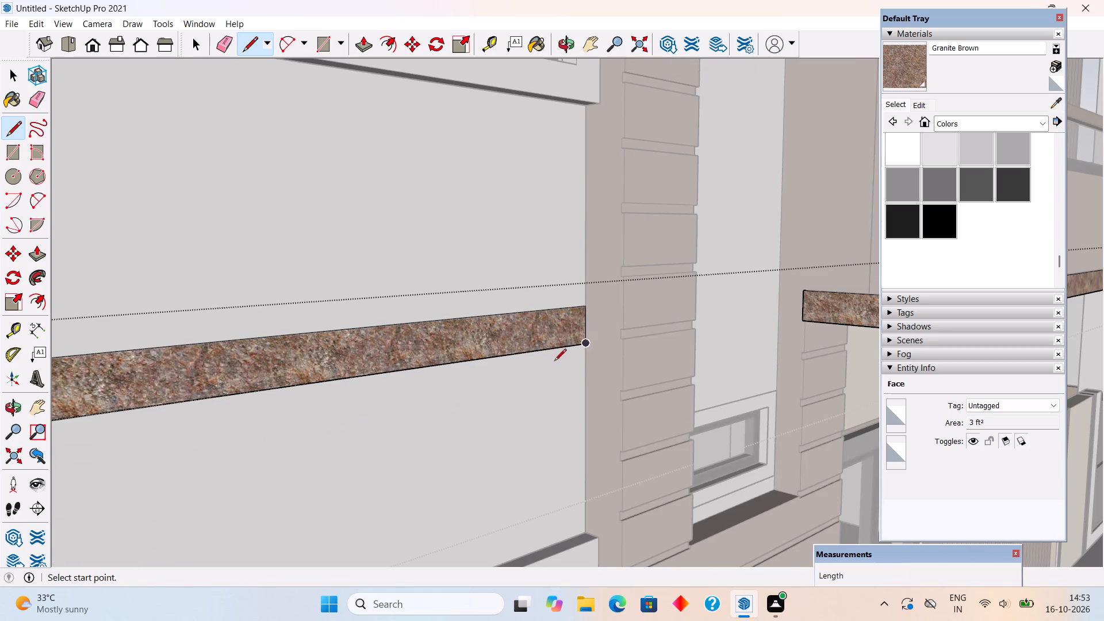
key("space")
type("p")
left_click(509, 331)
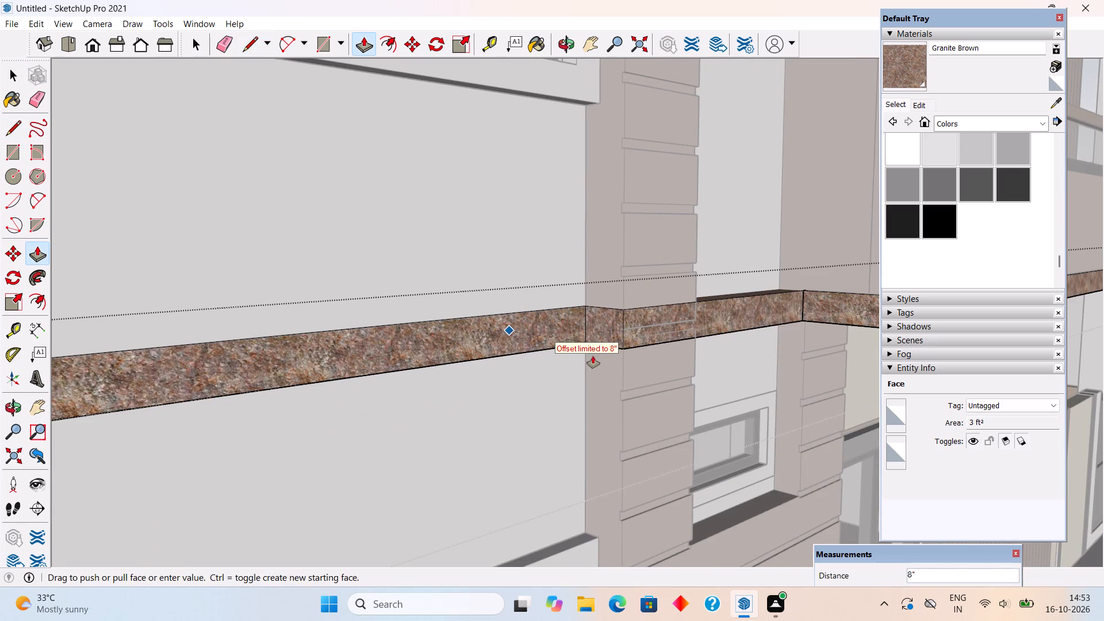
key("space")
Extrude the granite band below the middle-floor door and window outward as a ledge, level with the neighbouring projecting slab.
left_click(504, 333)
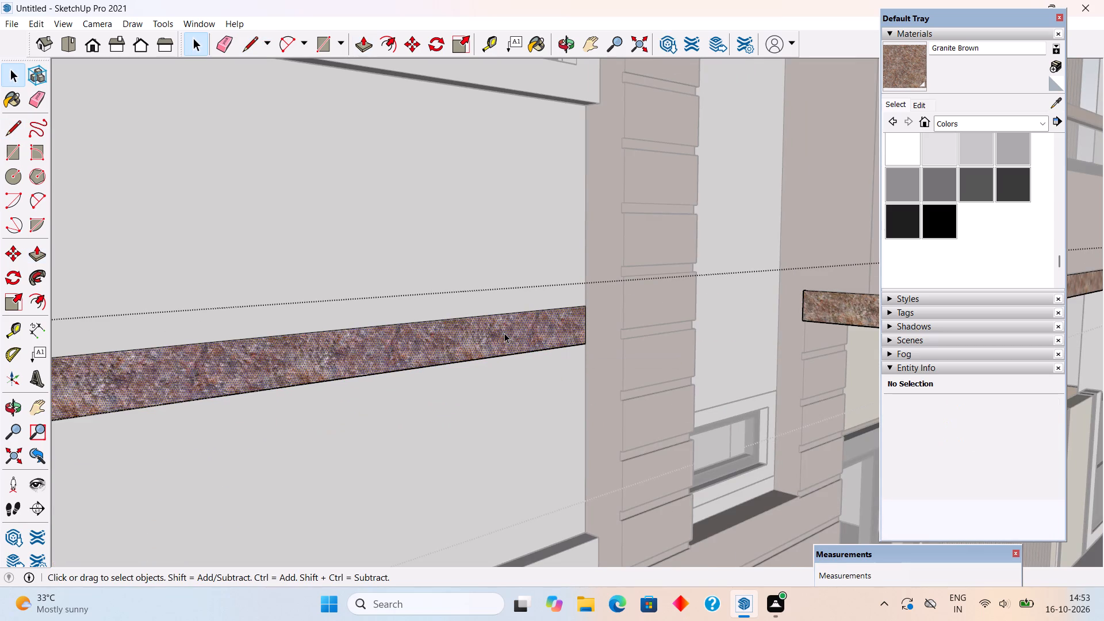
key("p")
left_click(504, 333)
scroll(587, 342, "down", 9)
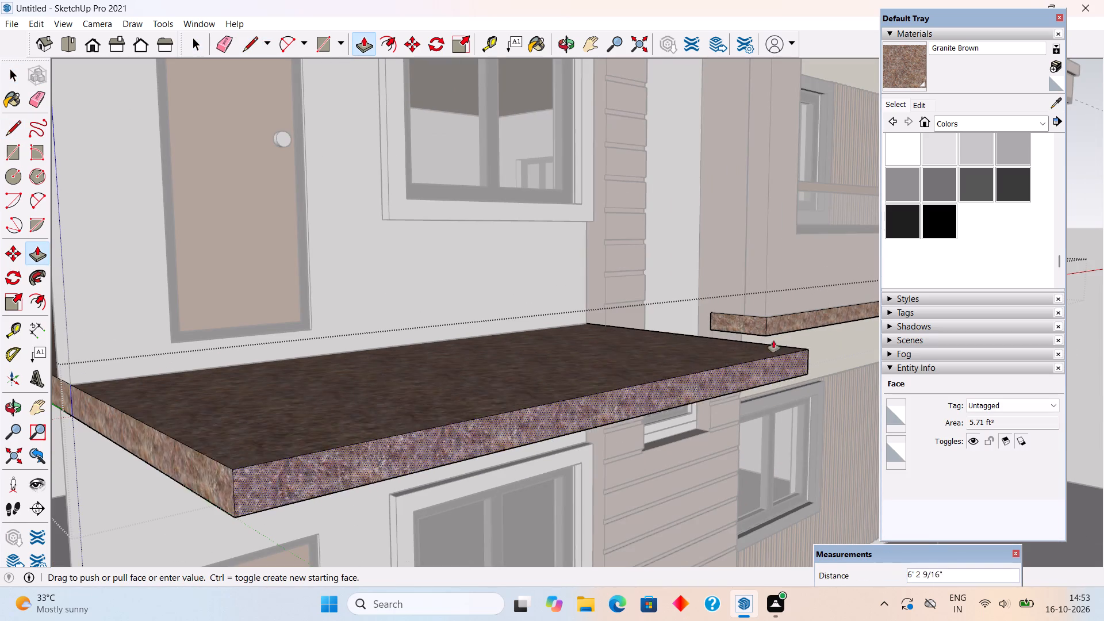
left_click(773, 325)
key("space")
scroll(773, 325, "down", 11)
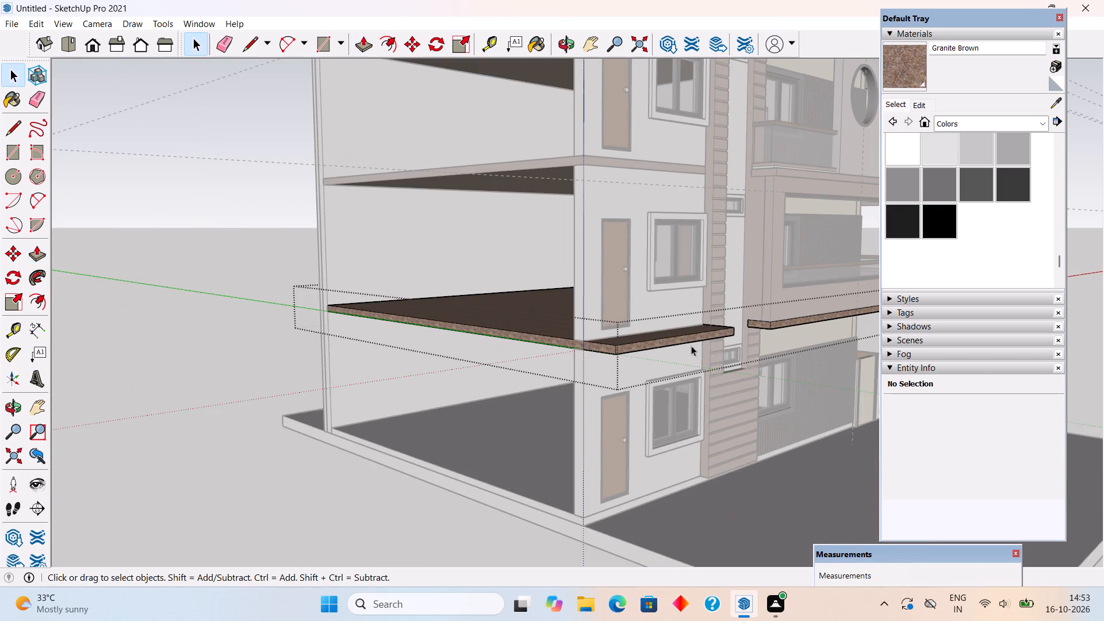
left_click(343, 493)
Place a guide 9" in from the outer side edge of the middle-floor granite ledge.
middle_click_drag(646, 318, 526, 402)
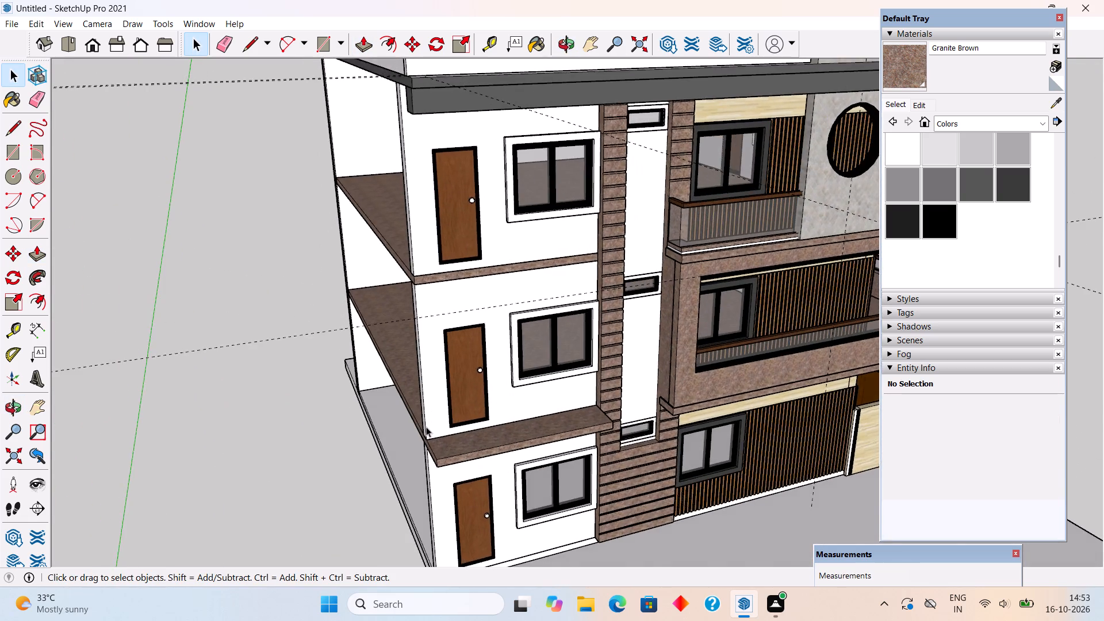
scroll(426, 427, "up", 4)
scroll(454, 475, "up", 2)
middle_click_drag(386, 481, 347, 489)
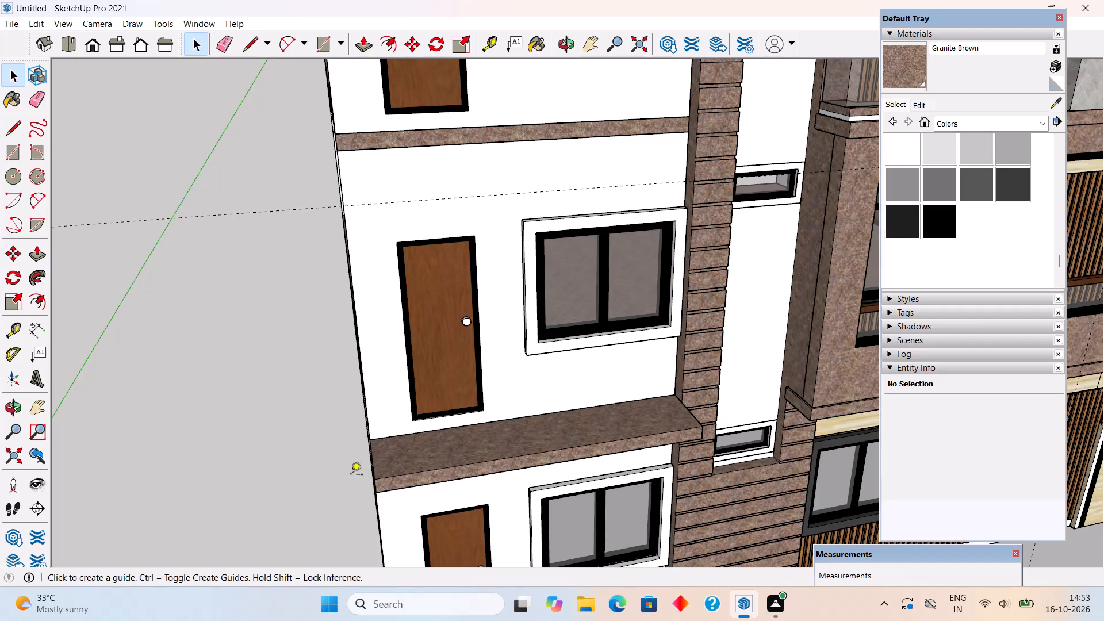
key("t")
left_click(375, 467)
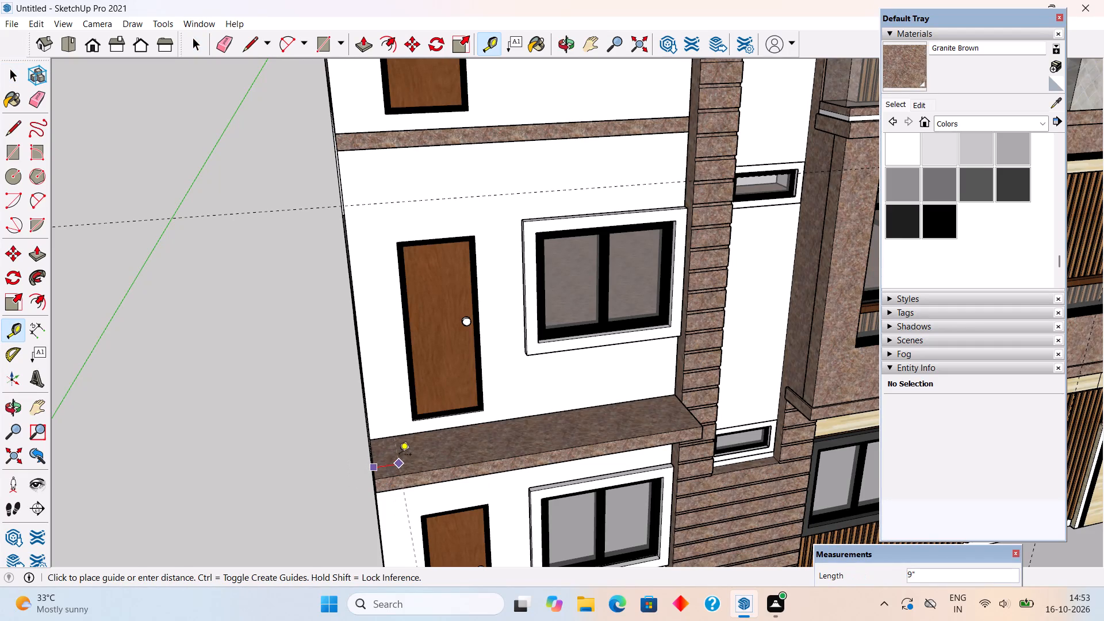
key("9")
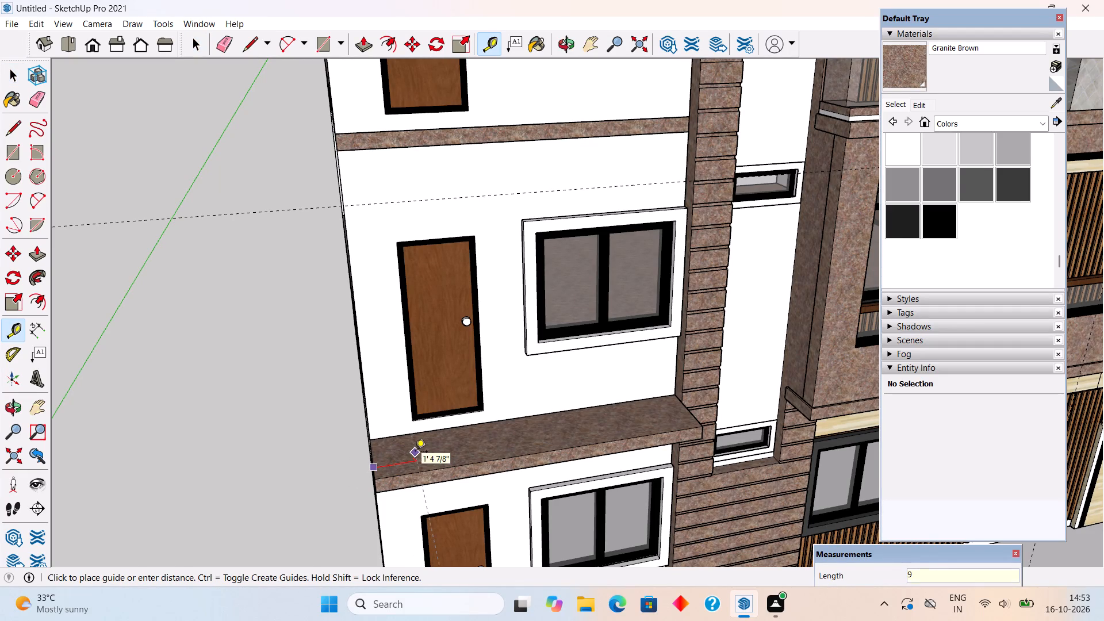
key("shift+quotedbl")
key("Return")
Draw a 9" wide rectangle on the ledge's outer end, from the wall corner to the guide at the front edge.
key("r")
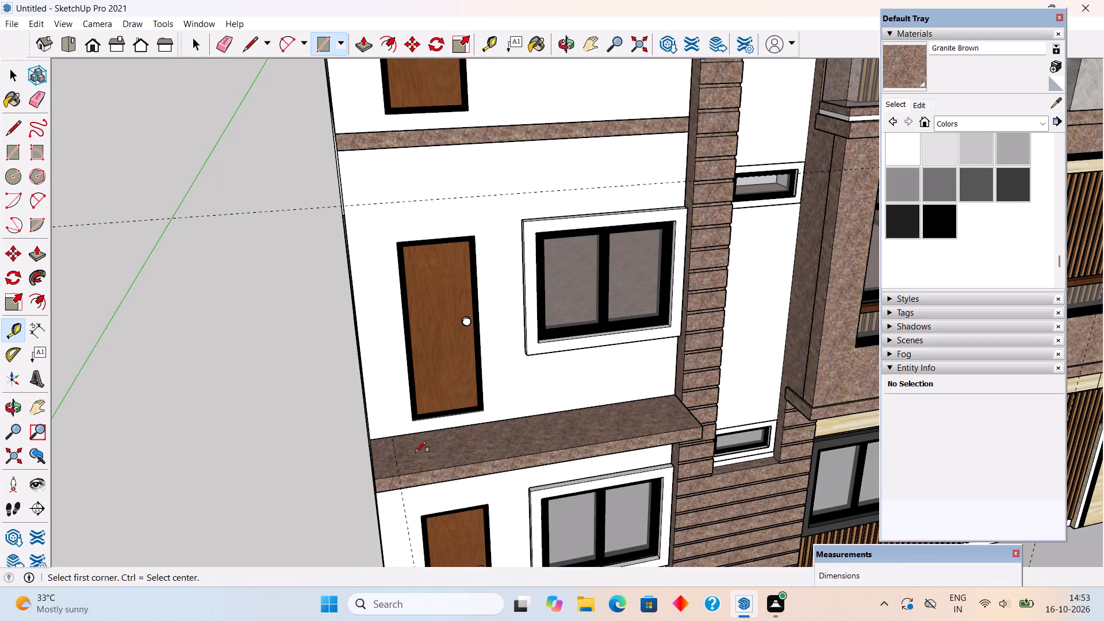
scroll(386, 434, "up", 9)
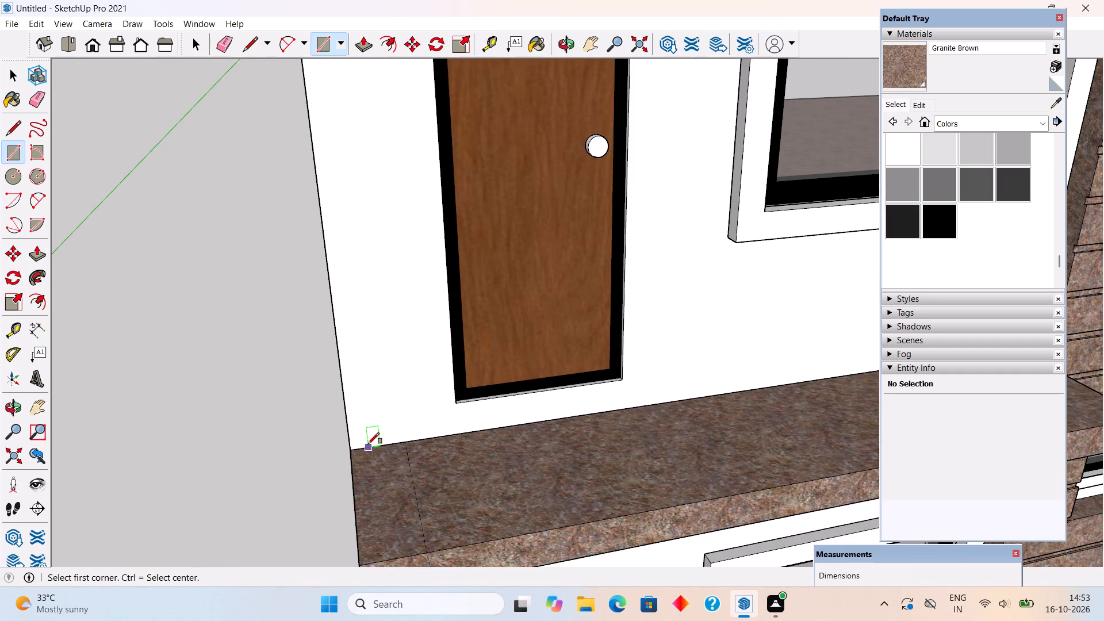
left_click(355, 445)
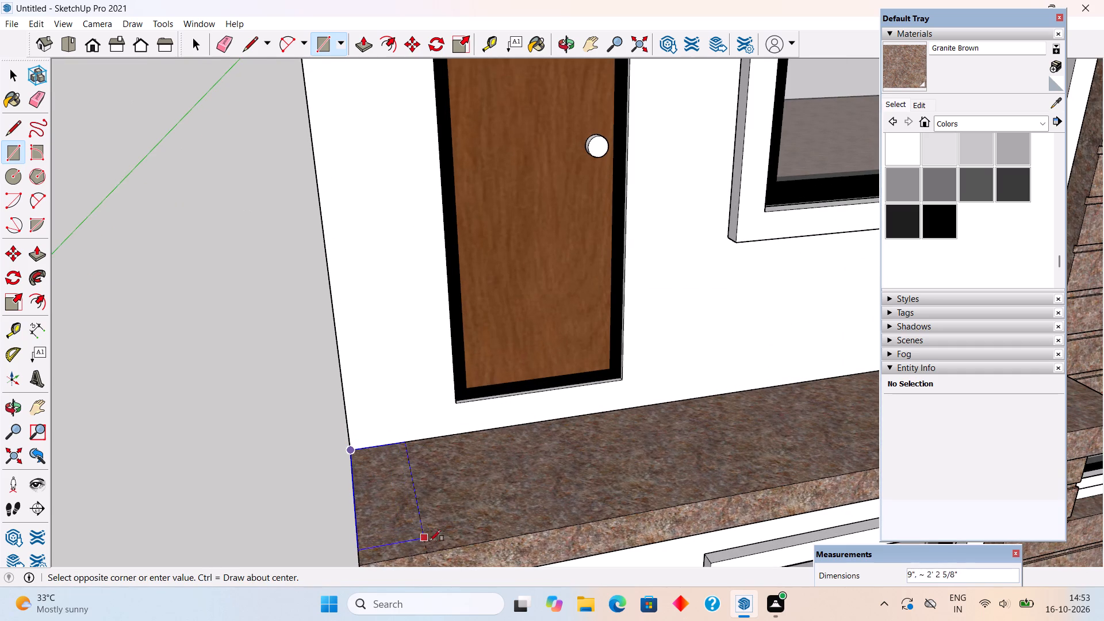
left_click(428, 552)
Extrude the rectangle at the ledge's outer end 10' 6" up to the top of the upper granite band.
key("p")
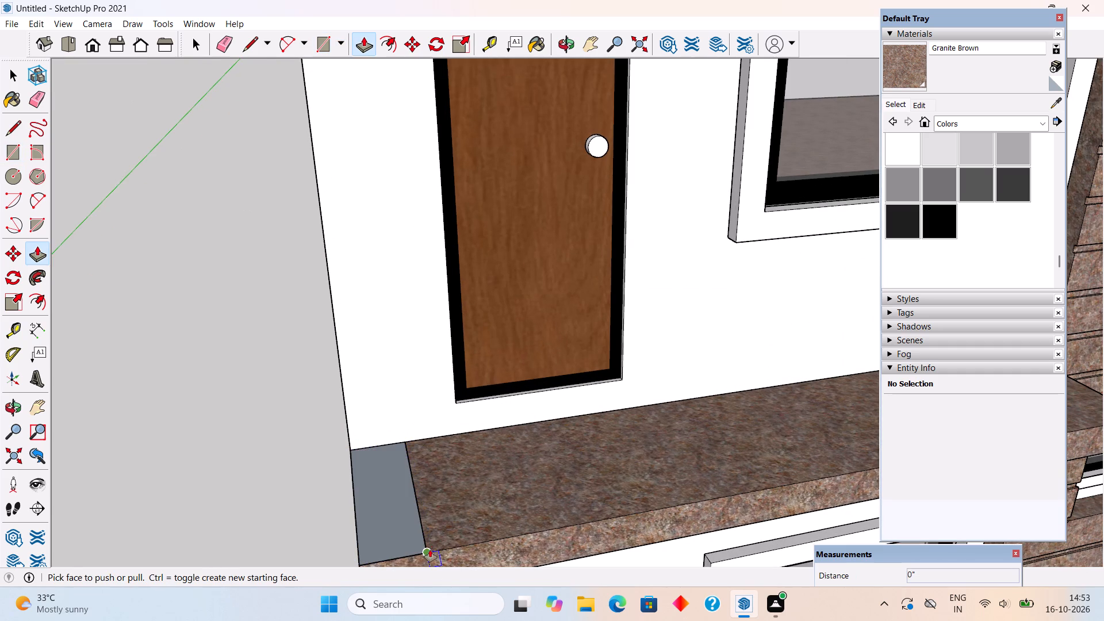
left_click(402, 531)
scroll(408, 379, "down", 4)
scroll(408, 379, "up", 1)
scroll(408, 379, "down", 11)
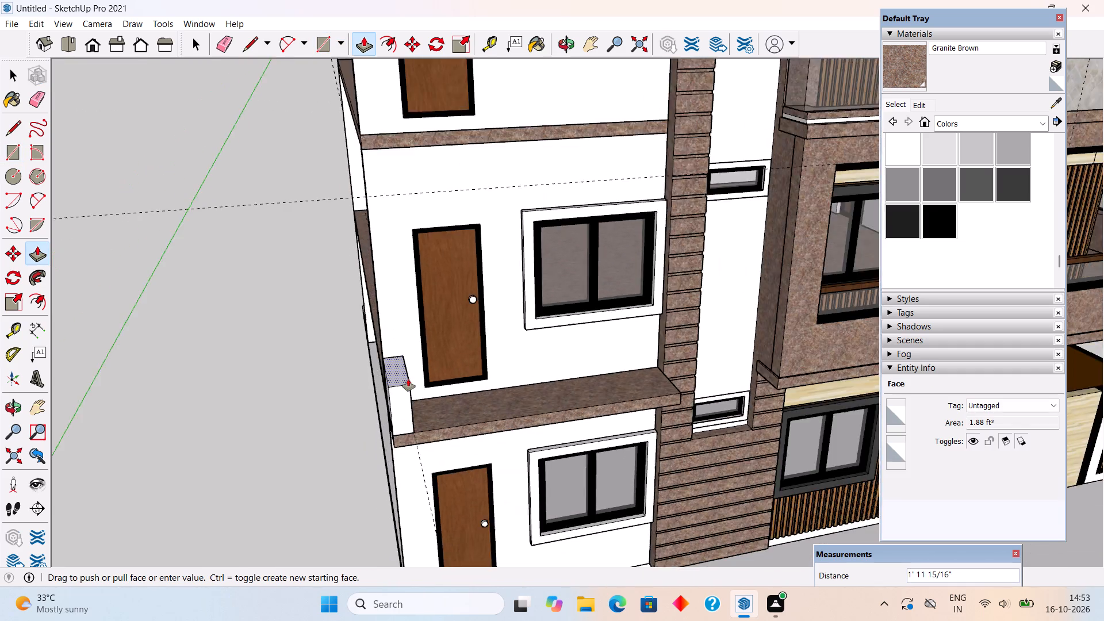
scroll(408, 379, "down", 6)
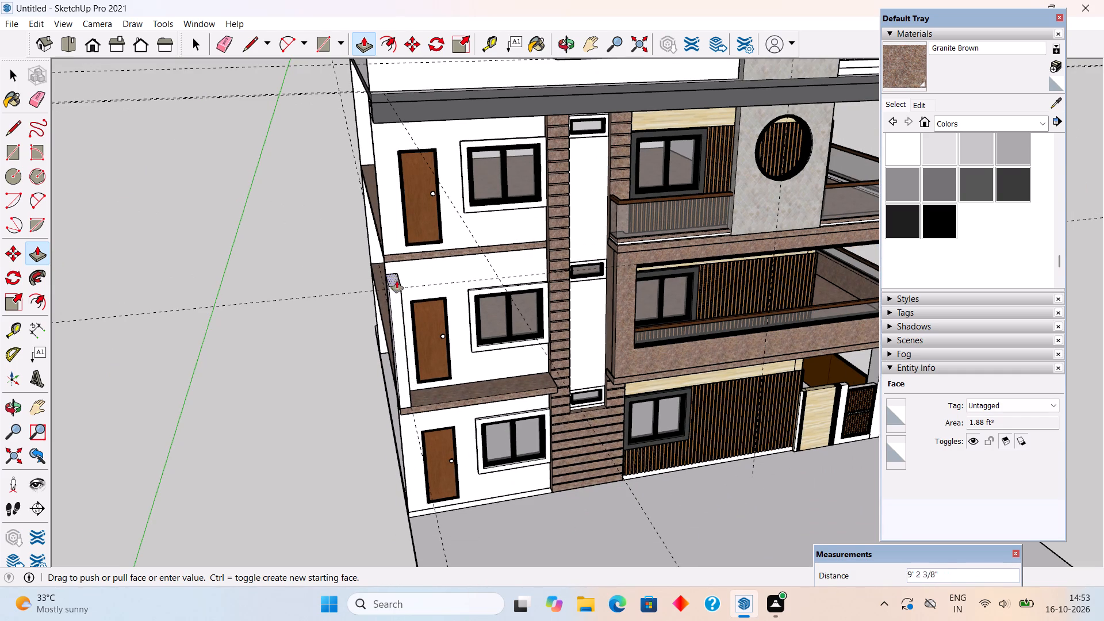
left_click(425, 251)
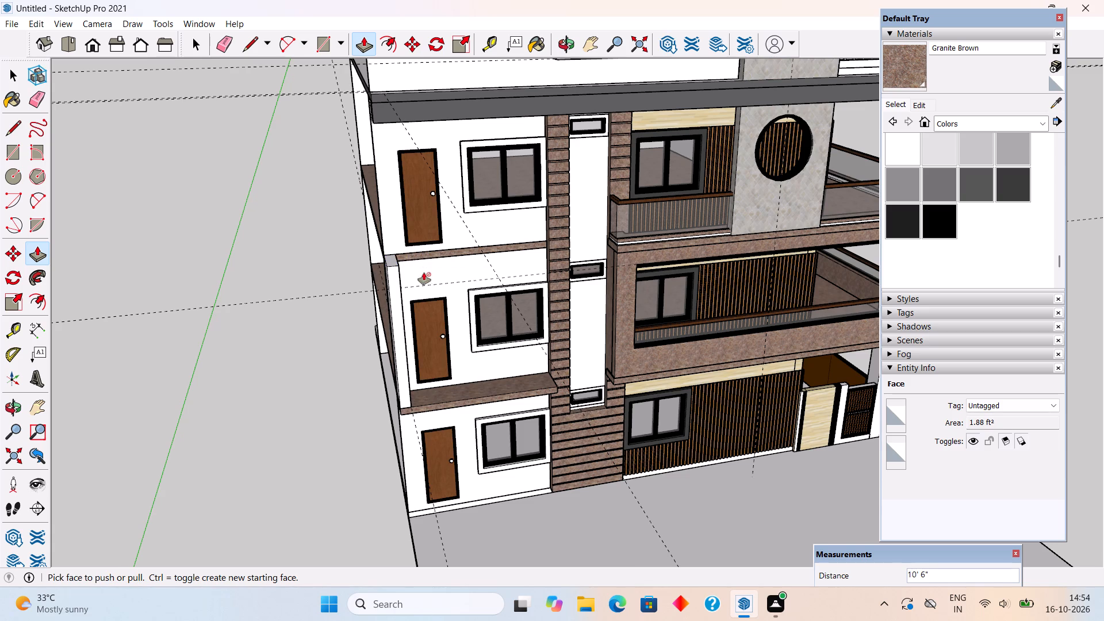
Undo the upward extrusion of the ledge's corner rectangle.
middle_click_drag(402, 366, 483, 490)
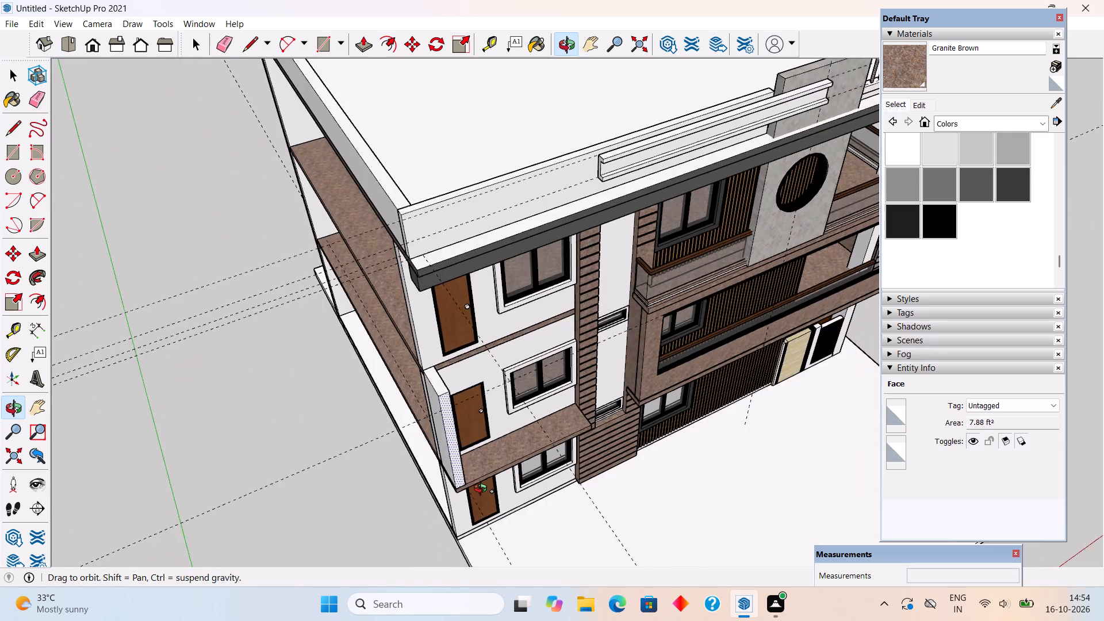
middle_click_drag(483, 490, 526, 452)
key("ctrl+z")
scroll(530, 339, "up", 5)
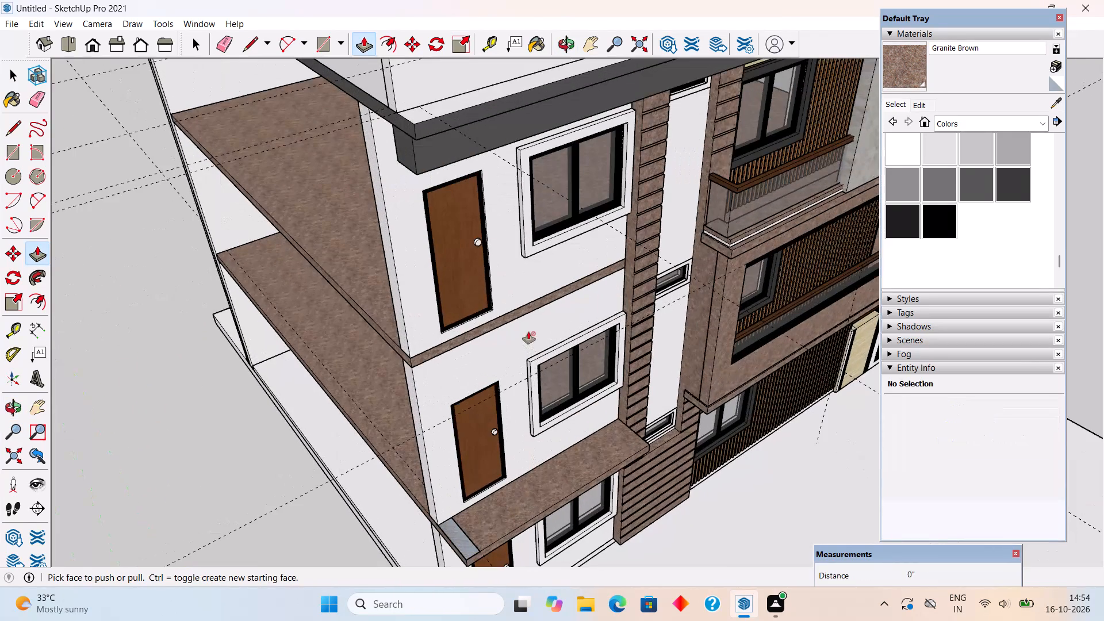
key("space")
Open the top-floor slab group and draw a 6" vertical edge closing its granite band against the grooved stone column.
scroll(515, 329, "up", 5)
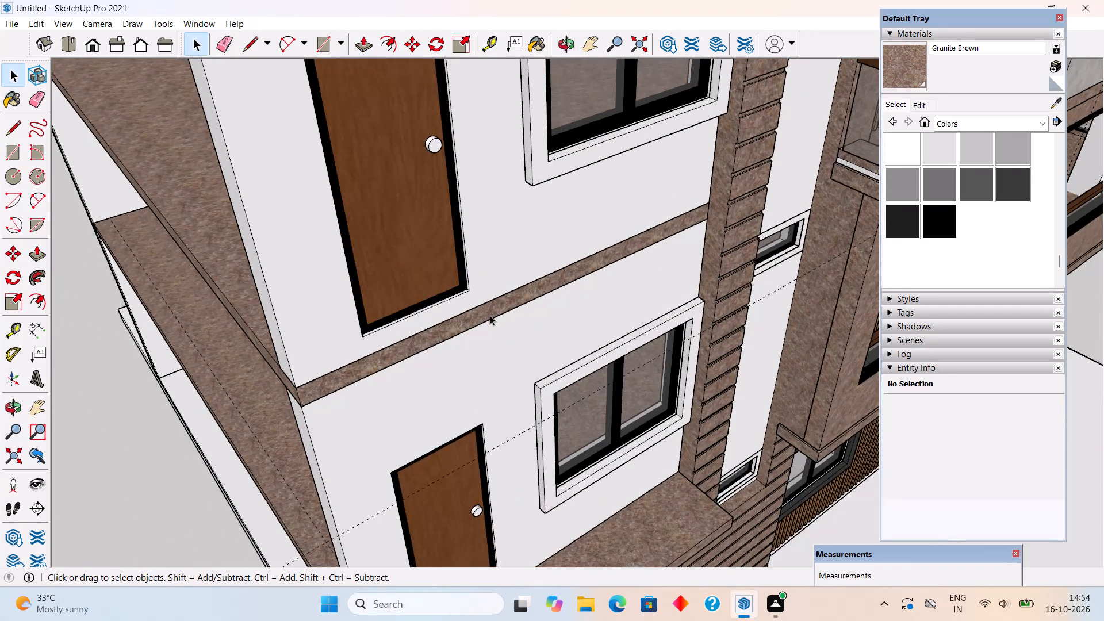
triple_click(490, 315)
left_click(490, 315)
scroll(490, 315, "up", 4)
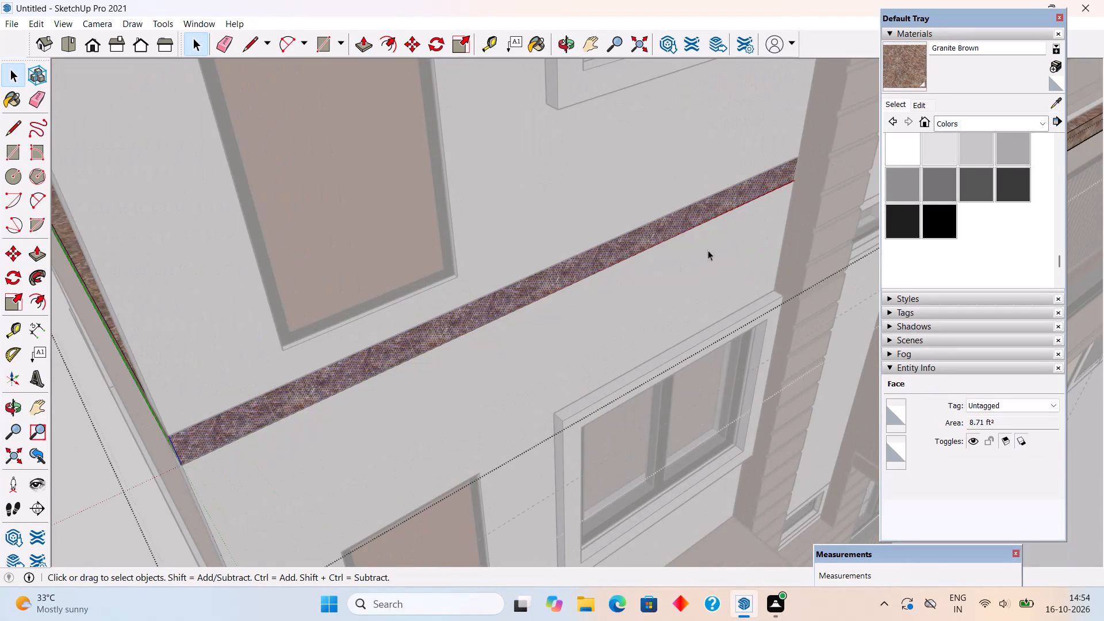
scroll(845, 162, "up", 16)
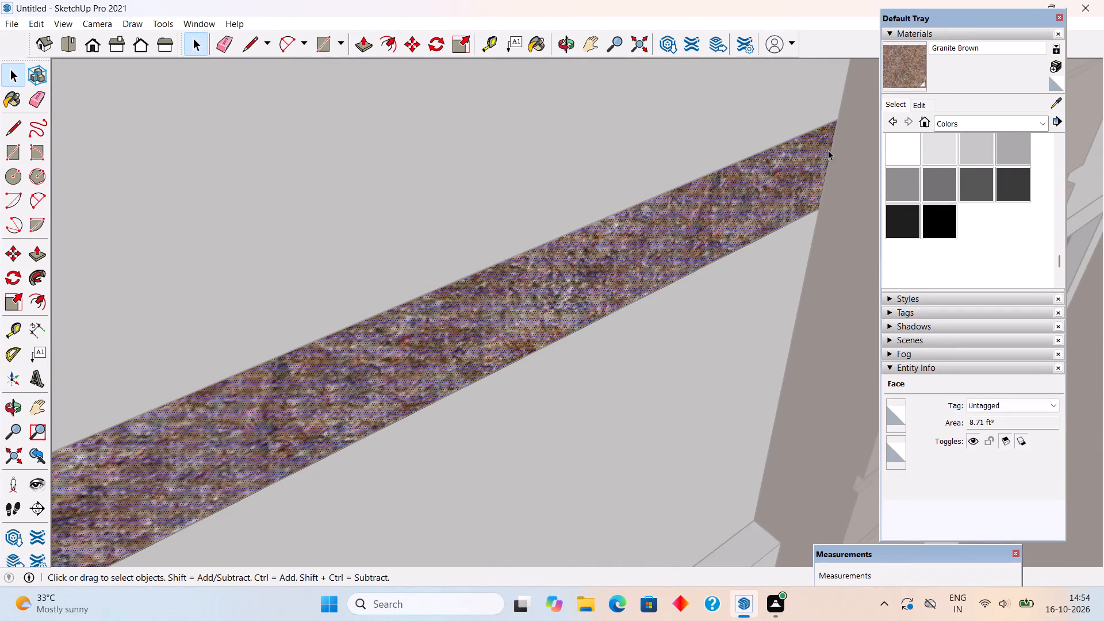
key("l")
left_click(841, 117)
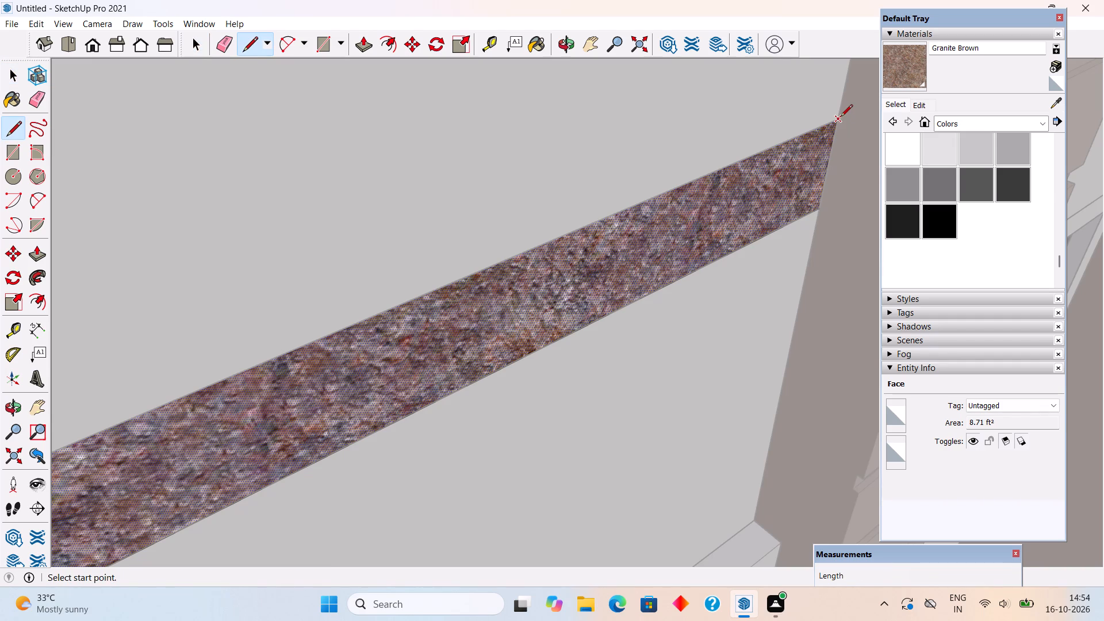
left_click(822, 207)
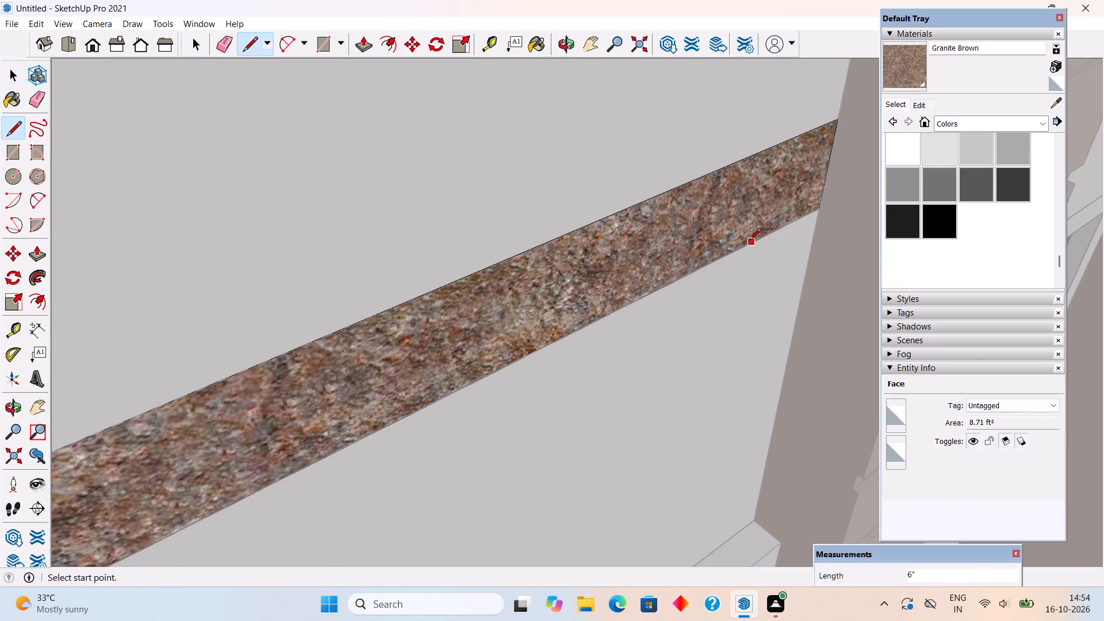
key("space")
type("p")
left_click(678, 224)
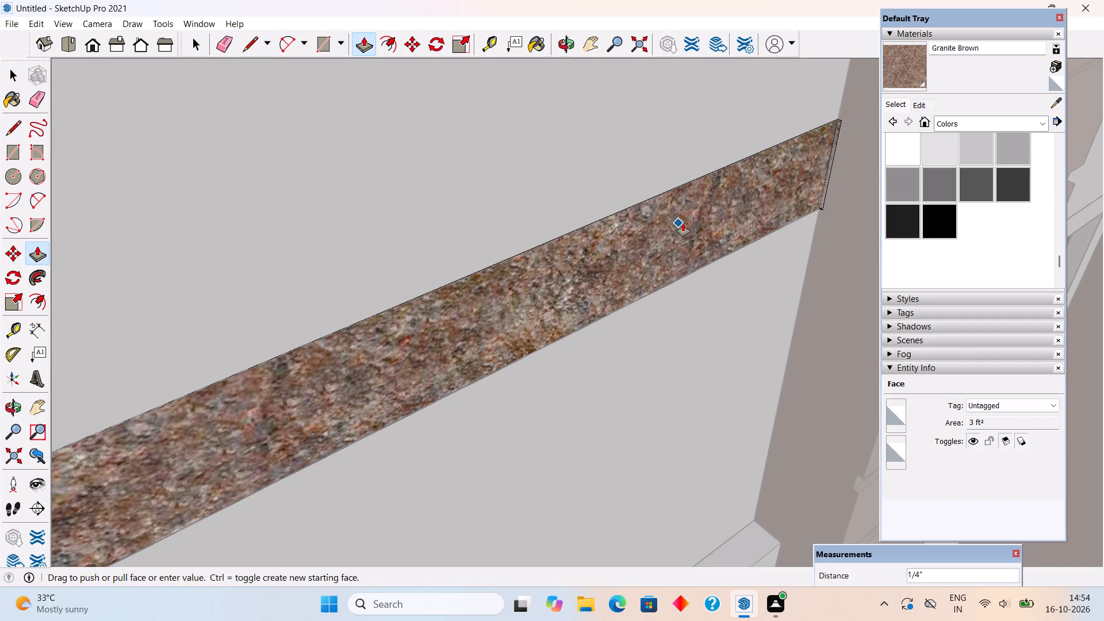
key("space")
Extrude the granite band below the top-floor door and window outward to match the projection of the ledge below.
left_click(683, 224)
key("p")
left_click(683, 224)
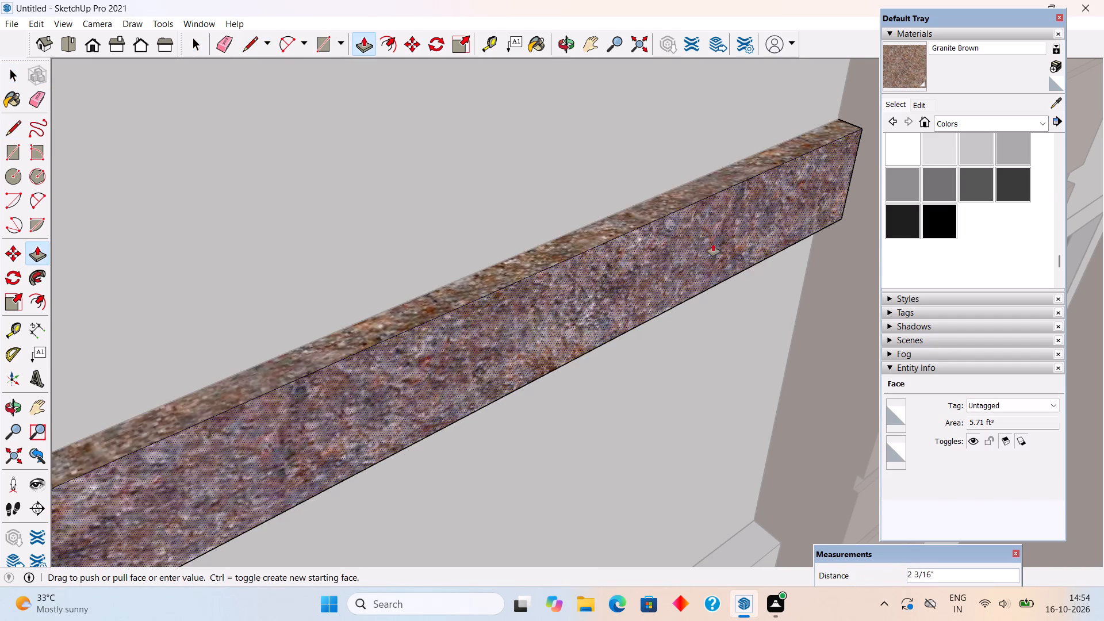
scroll(715, 244, "down", 20)
scroll(717, 227, "down", 4)
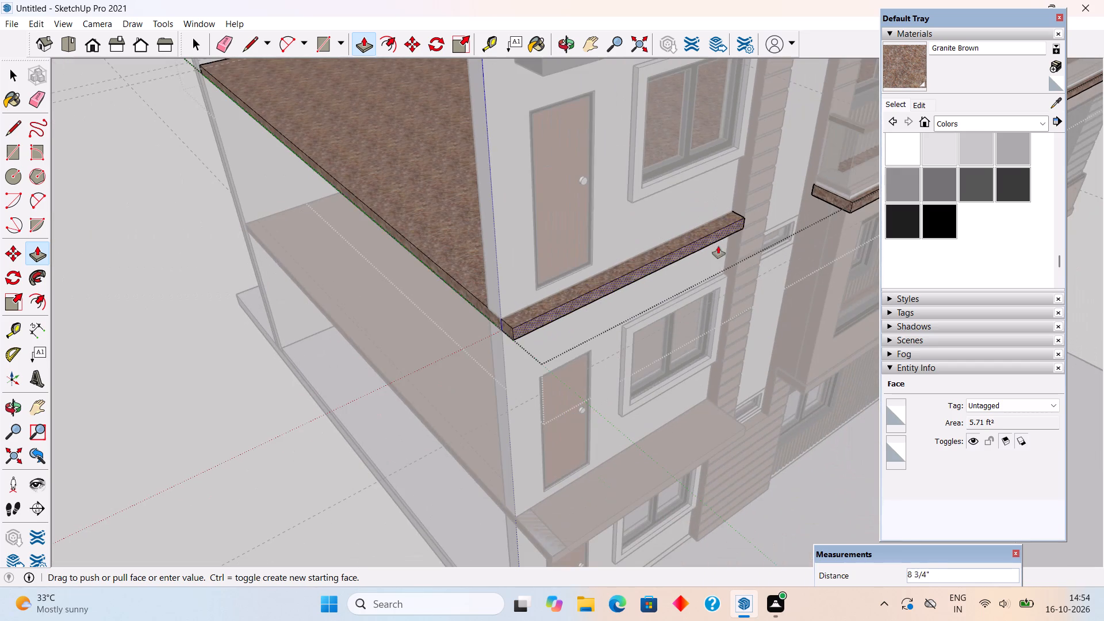
left_click(703, 461)
key("space")
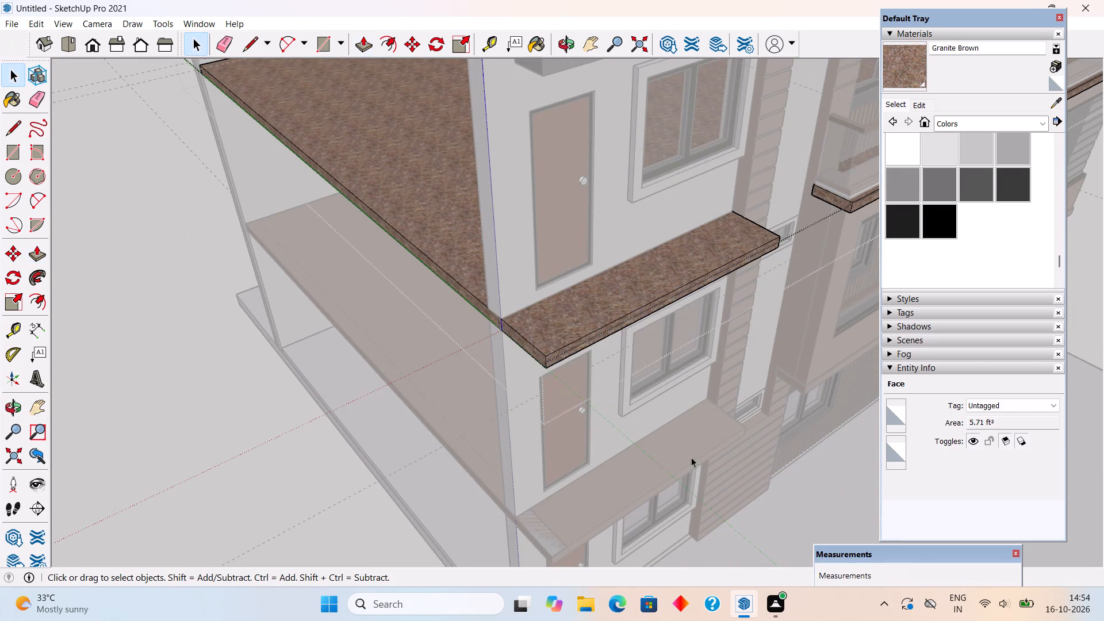
left_click(252, 417)
Extrude the 9" wide corner rectangle 10' up from the lower ledge to the underside of the upper ledge.
middle_click_drag(547, 477, 451, 377)
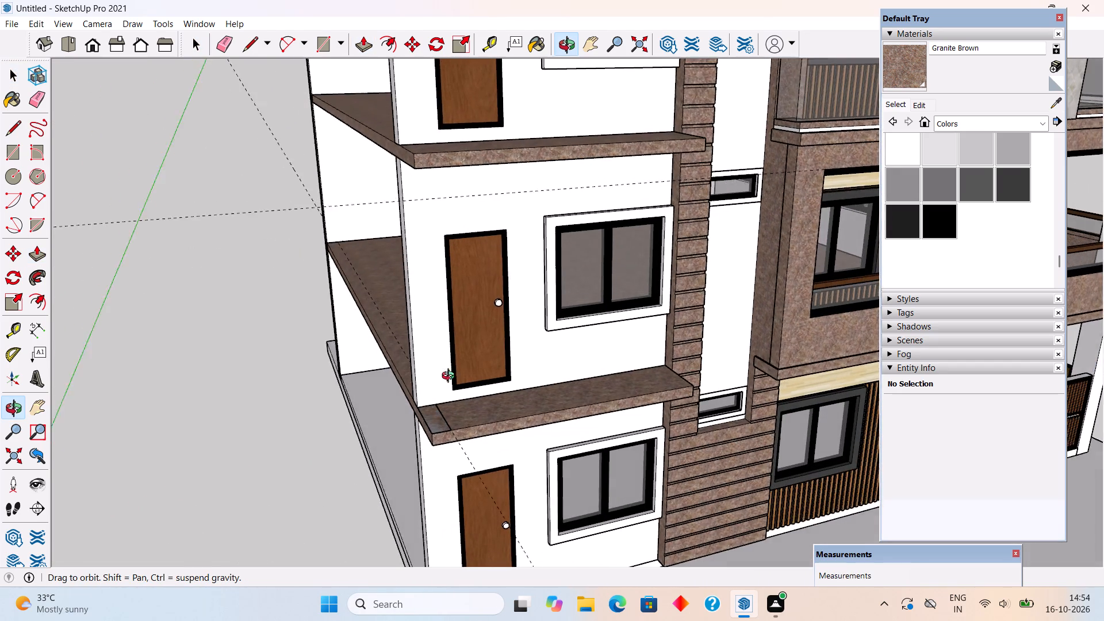
middle_click_drag(451, 377, 436, 381)
key("p")
left_click(419, 423)
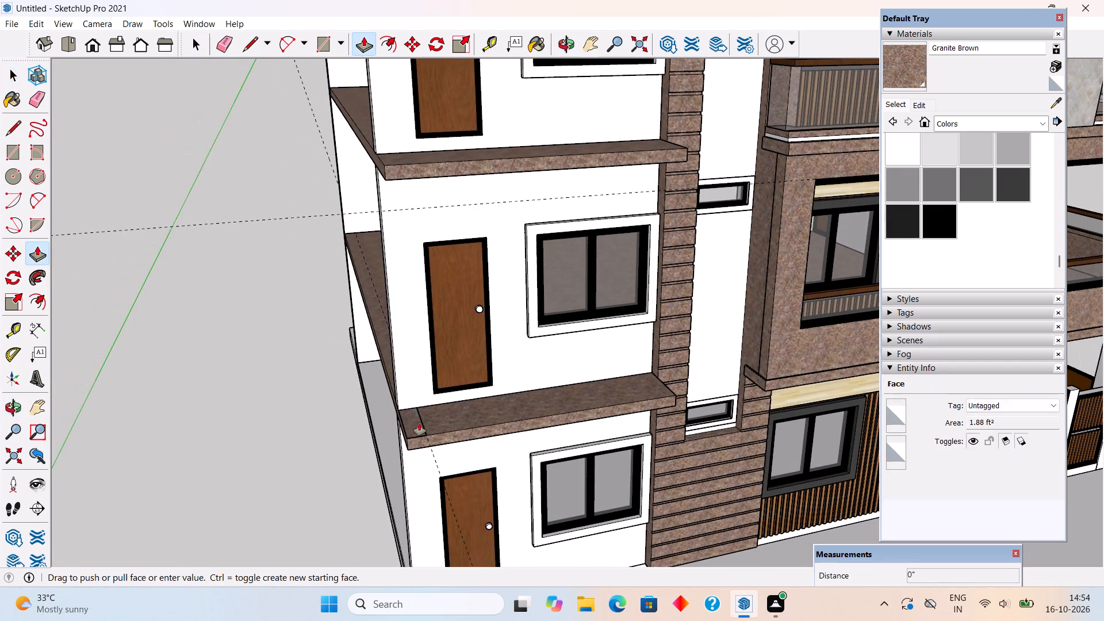
left_click(422, 174)
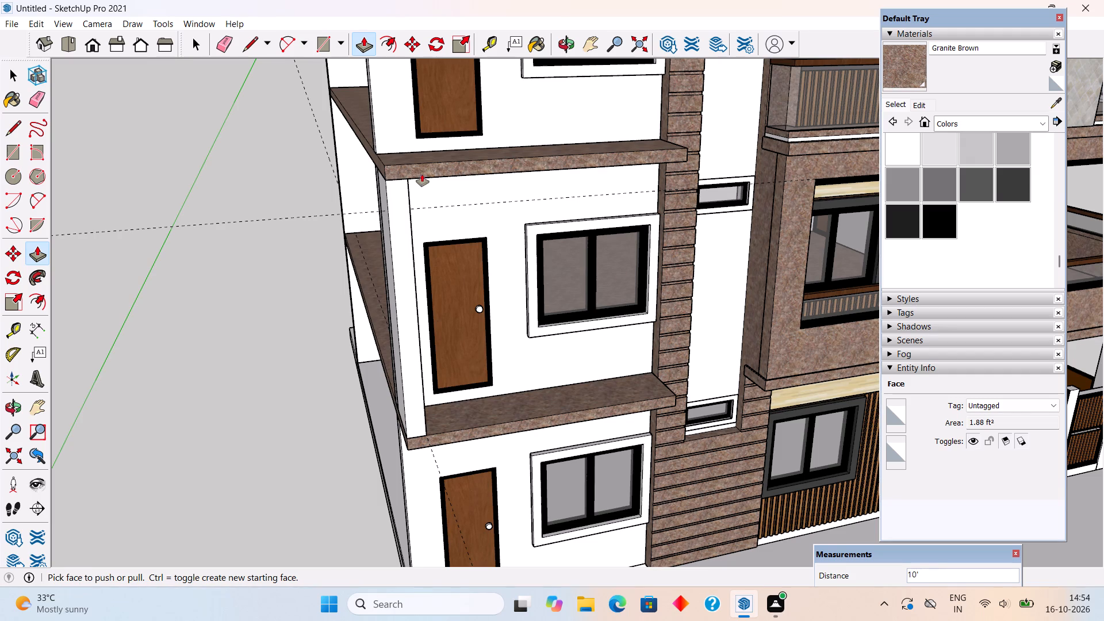
left_click(287, 287)
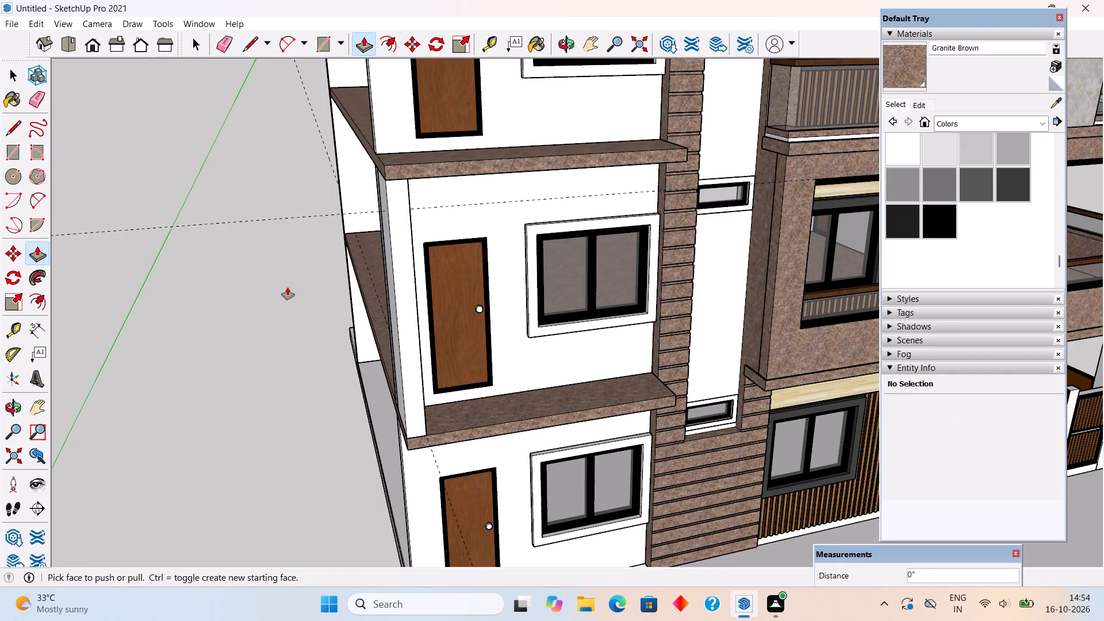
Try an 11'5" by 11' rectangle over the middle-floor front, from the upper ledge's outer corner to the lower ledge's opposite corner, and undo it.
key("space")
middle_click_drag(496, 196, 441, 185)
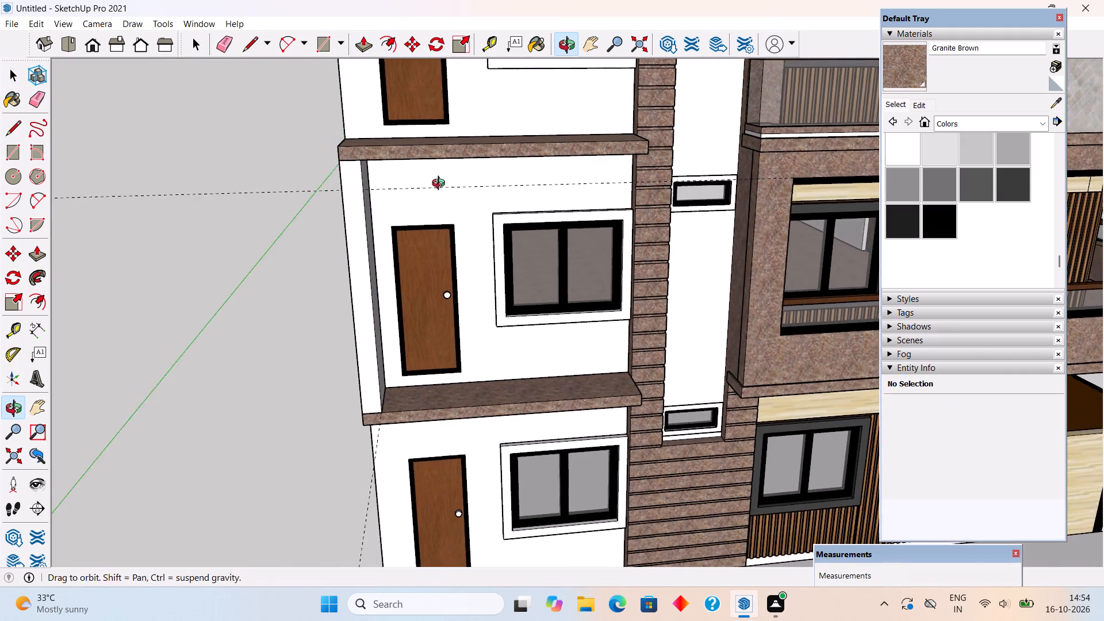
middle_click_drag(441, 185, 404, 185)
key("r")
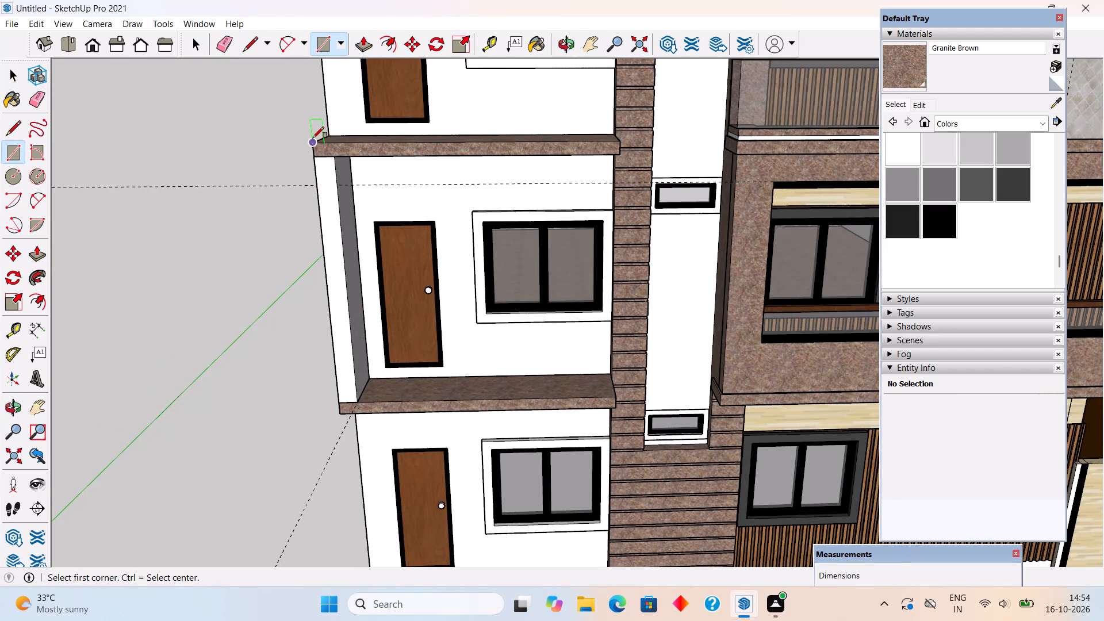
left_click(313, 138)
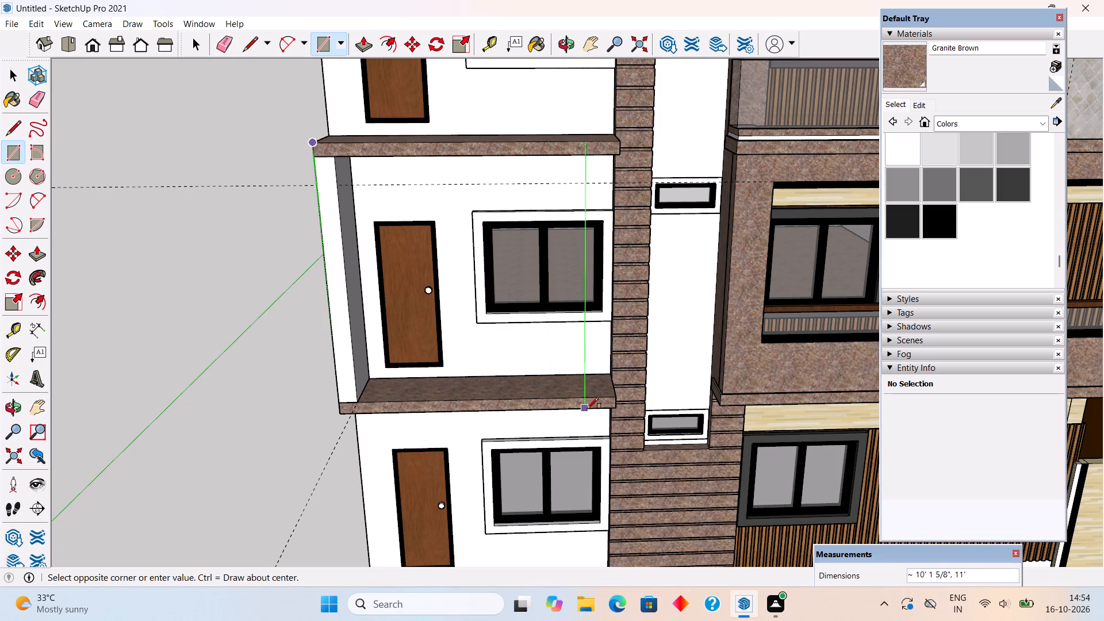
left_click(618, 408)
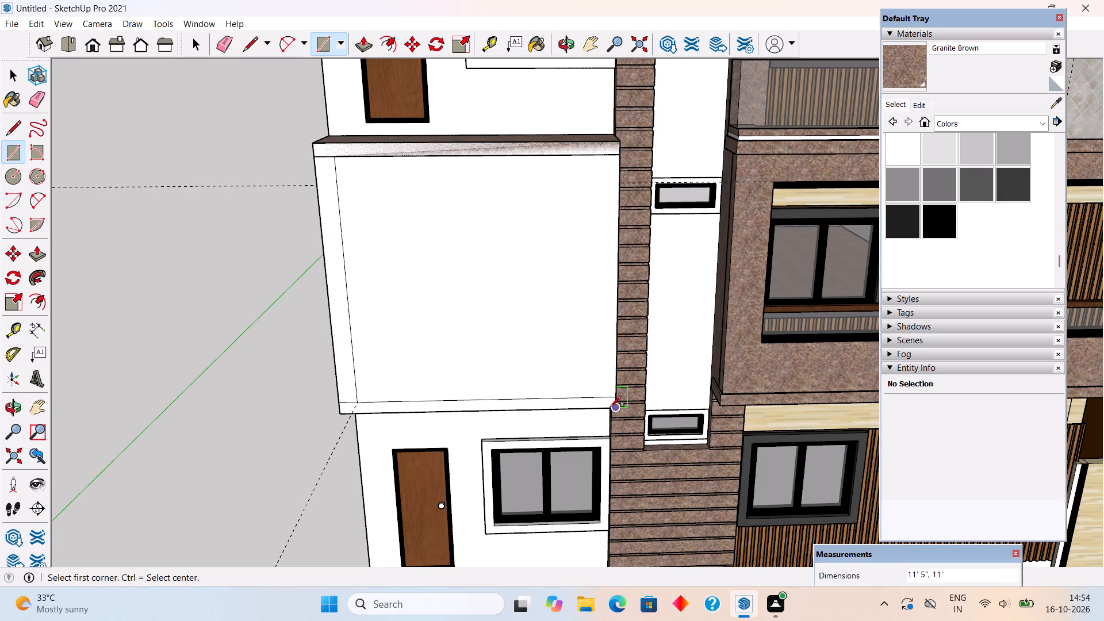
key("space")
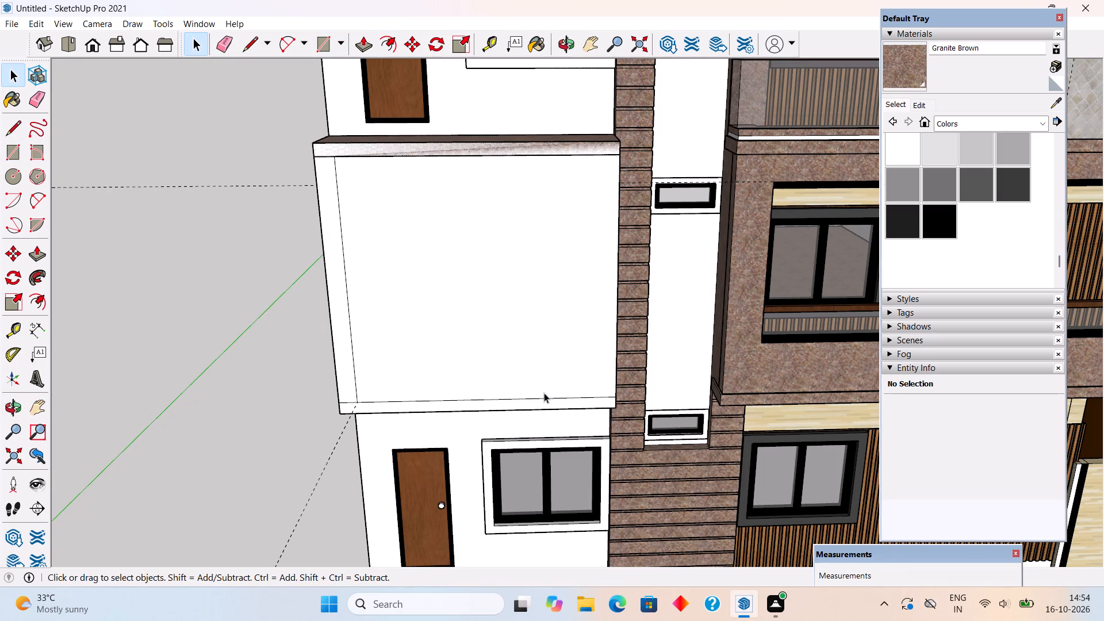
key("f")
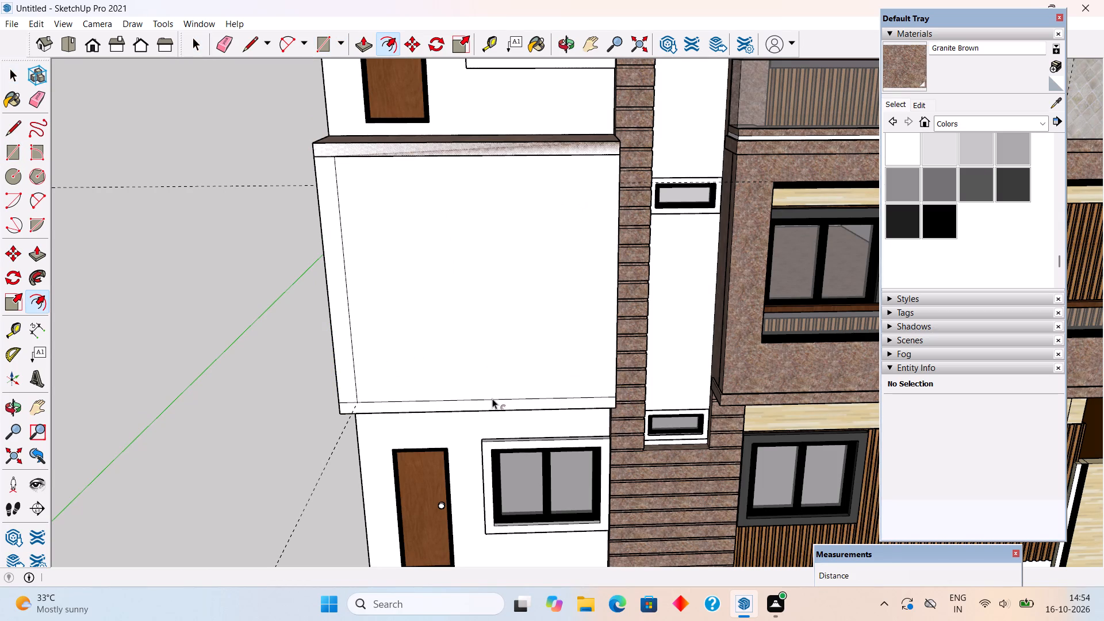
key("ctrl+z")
Make a group of all the connected geometry of the white corner post between the two granite ledges.
left_click(342, 318)
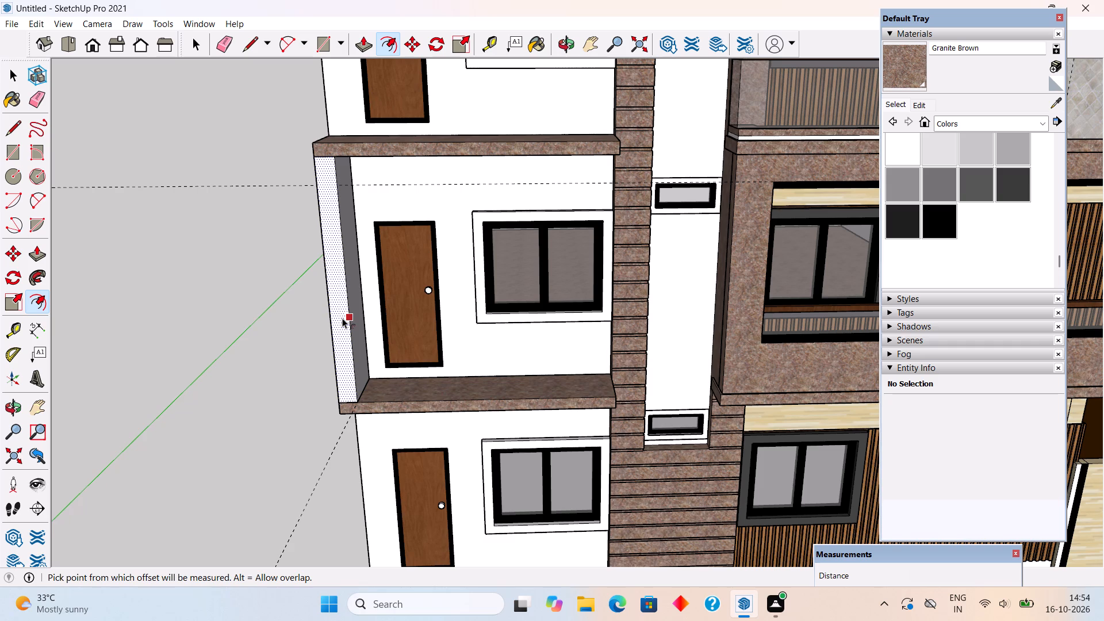
key("space")
triple_click(342, 318)
right_click(342, 317)
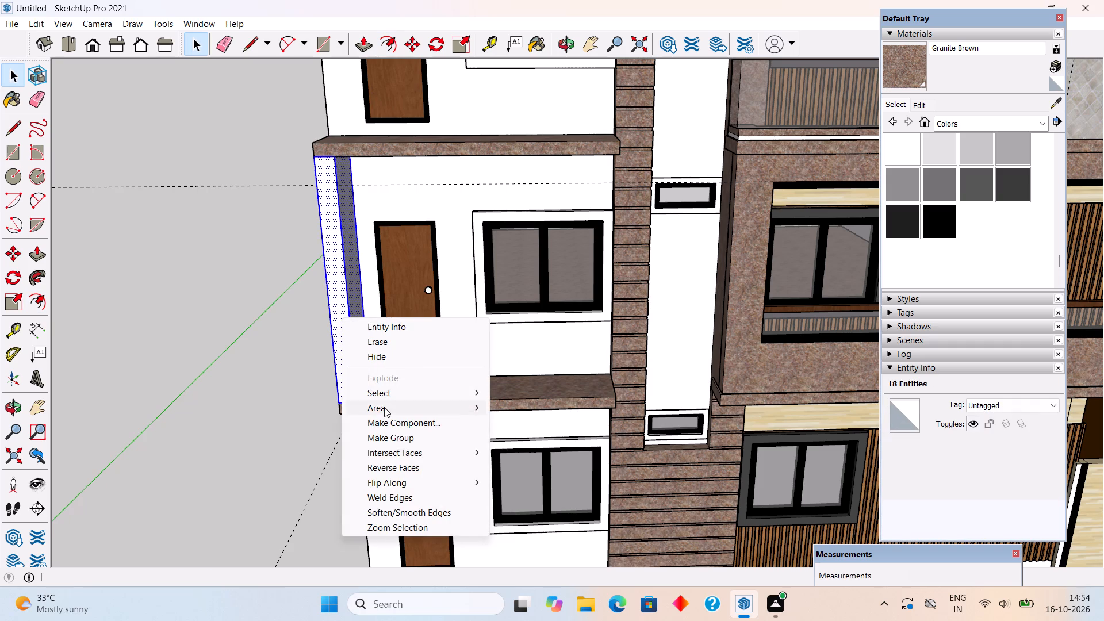
left_click(404, 435)
left_click(247, 340)
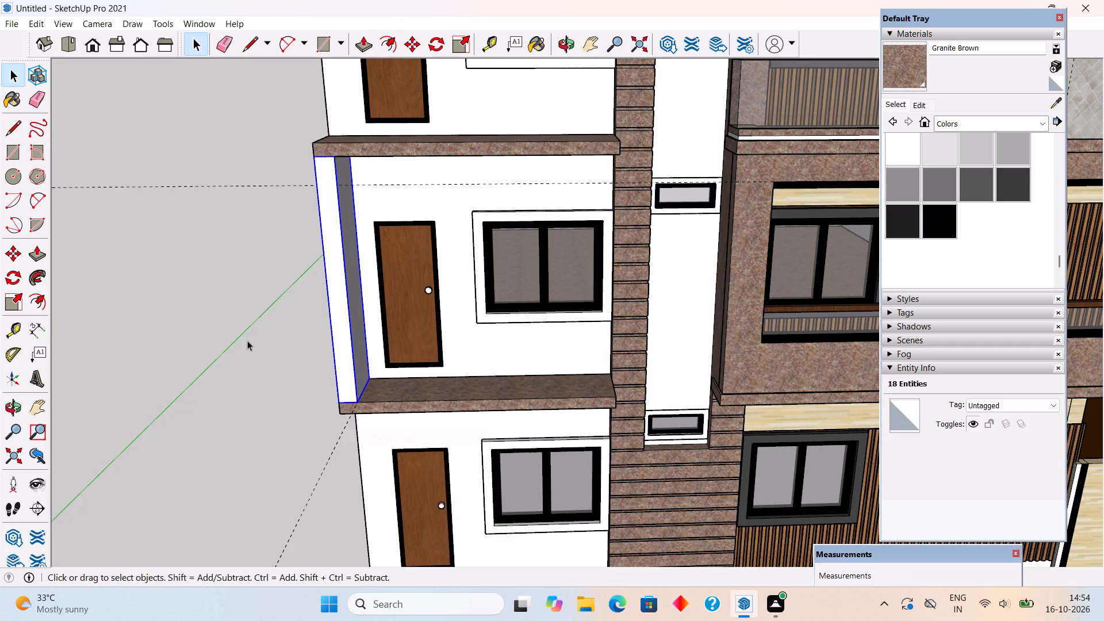
Draw an 11'5" by 11' rectangle across the middle-floor front, from the upper ledge's outer top corner to the lower ledge's bottom corner beside the stone column.
key("r")
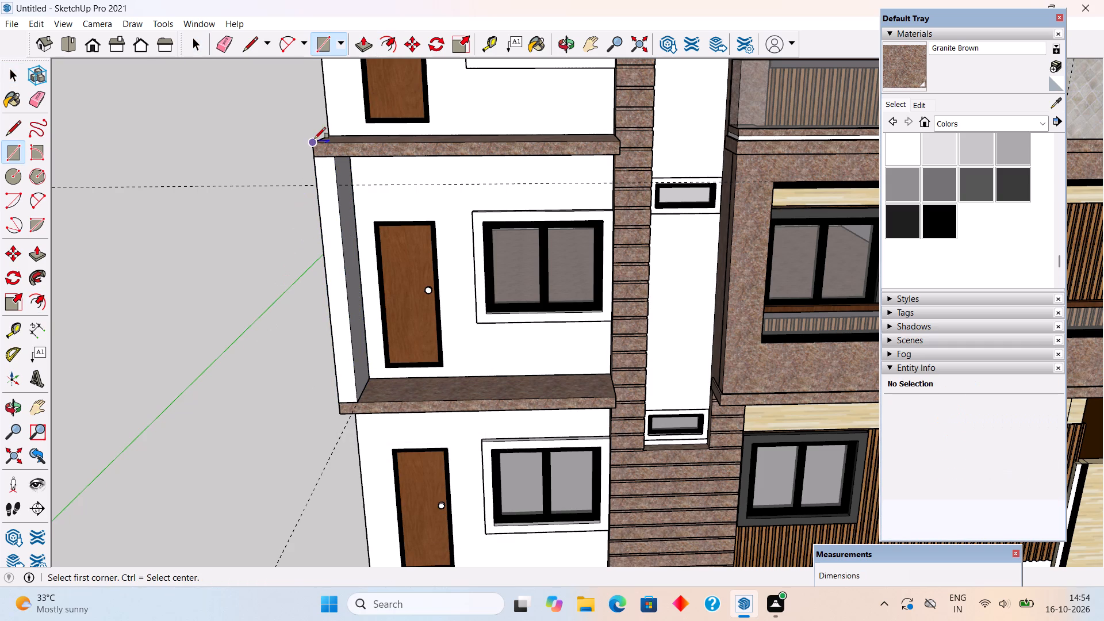
left_click(315, 139)
left_click(616, 412)
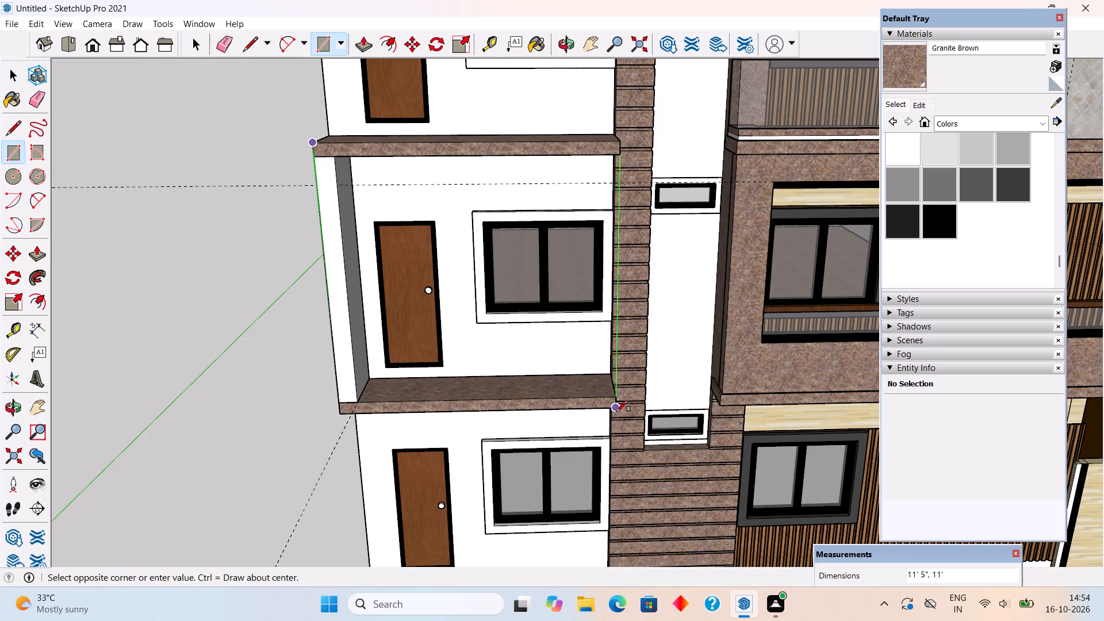
key("space")
Offset the new rectangle's outline inward by 6".
type("f")
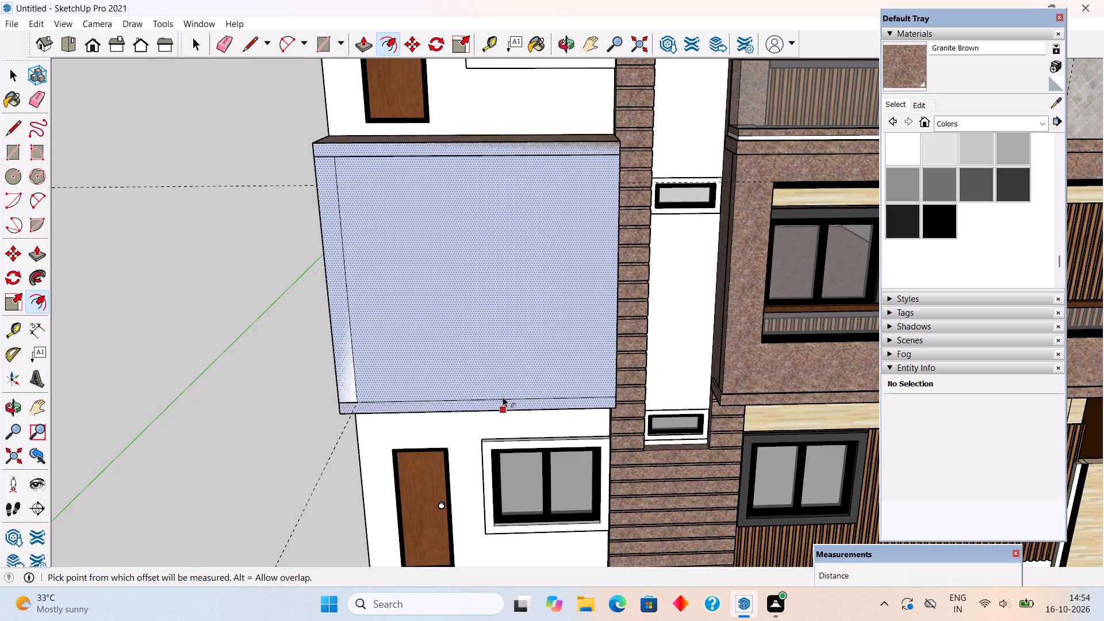
left_click(503, 397)
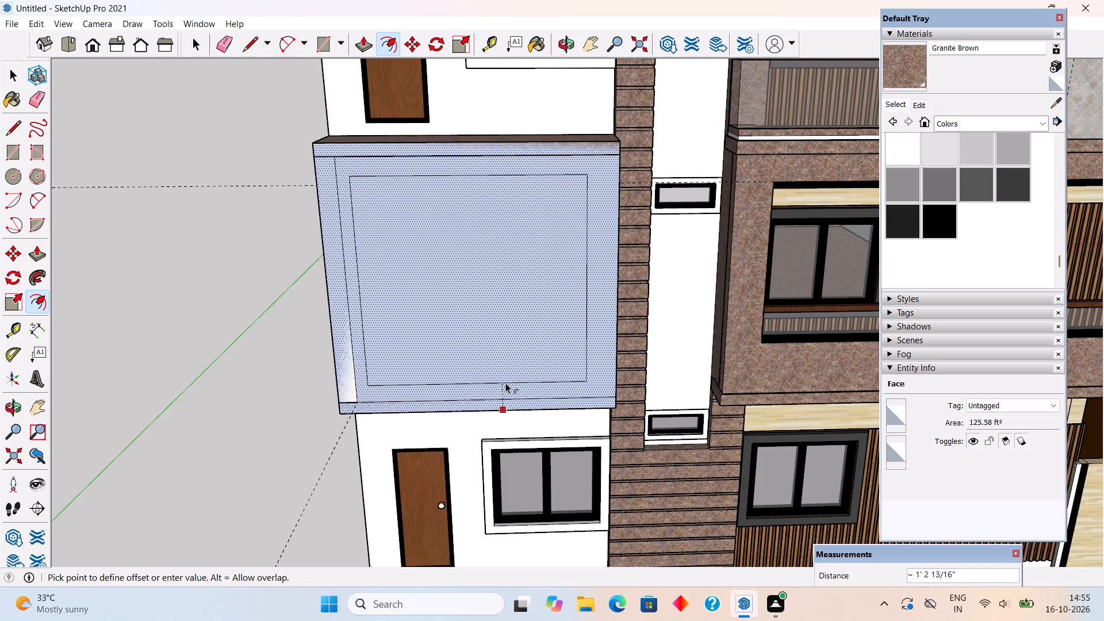
type("6\"")
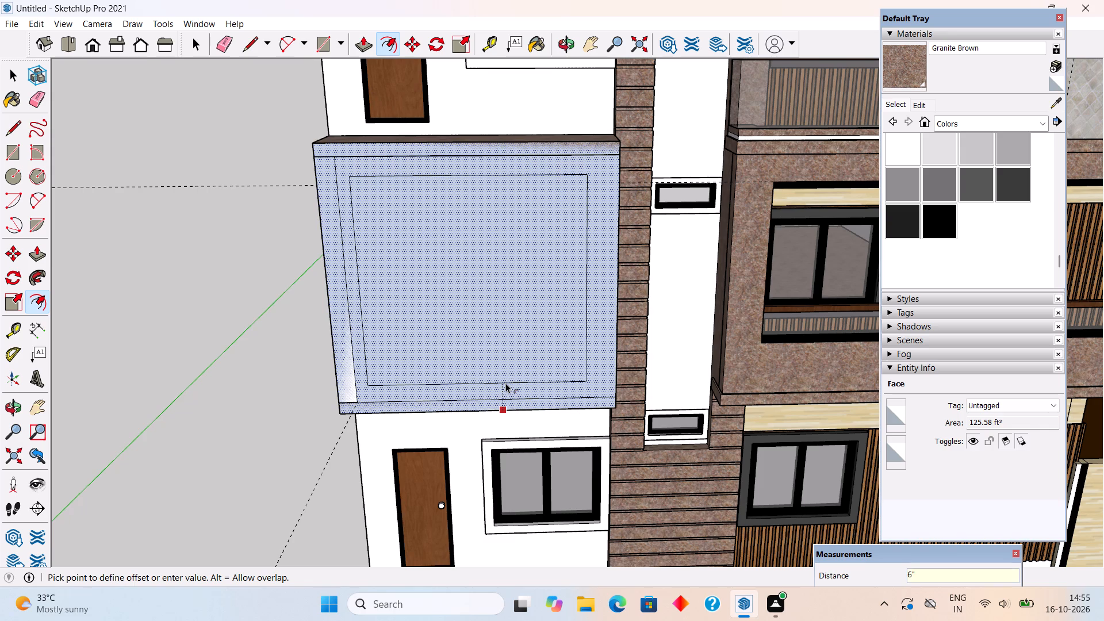
key("Return")
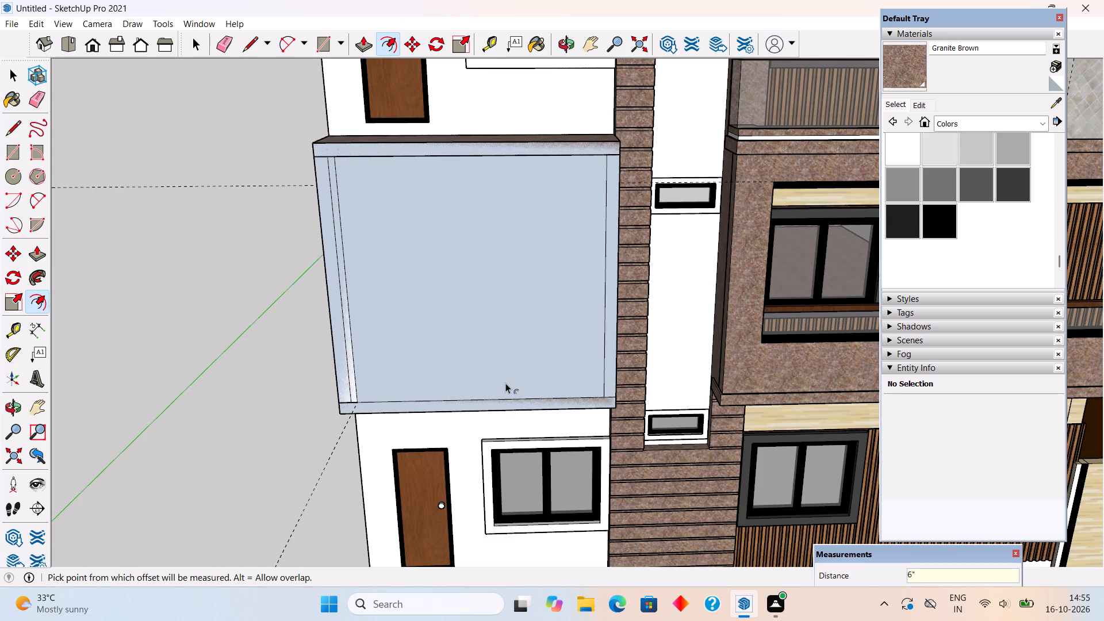
key("space")
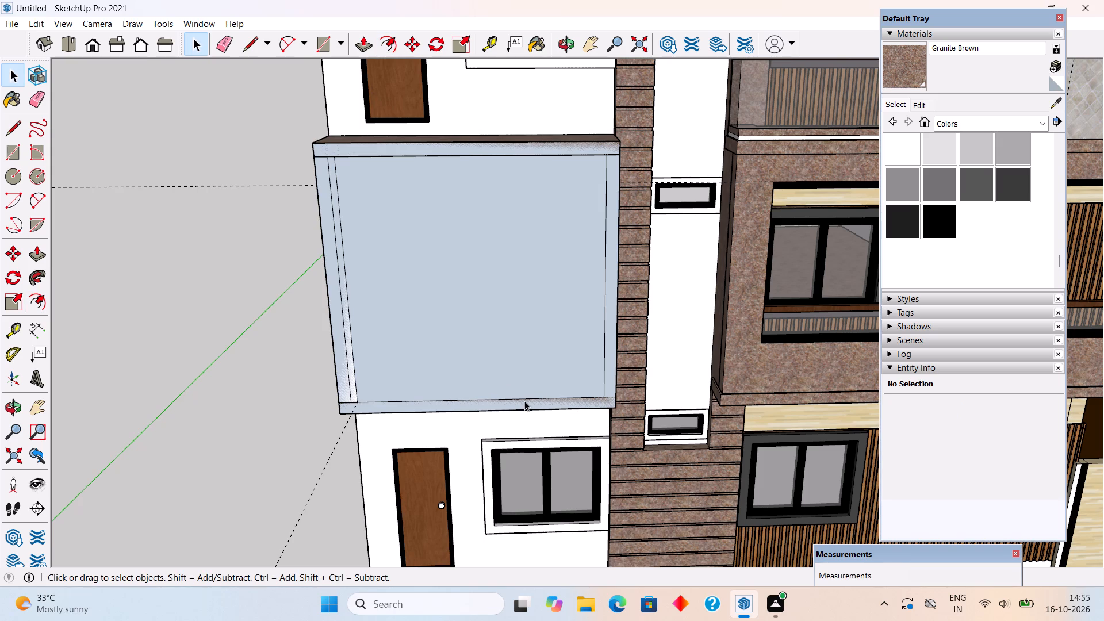
Place guides on the rectangle 1' above its bottom edge, 2' in from its outer vertical edge and 2.5' below its top edge.
key("t")
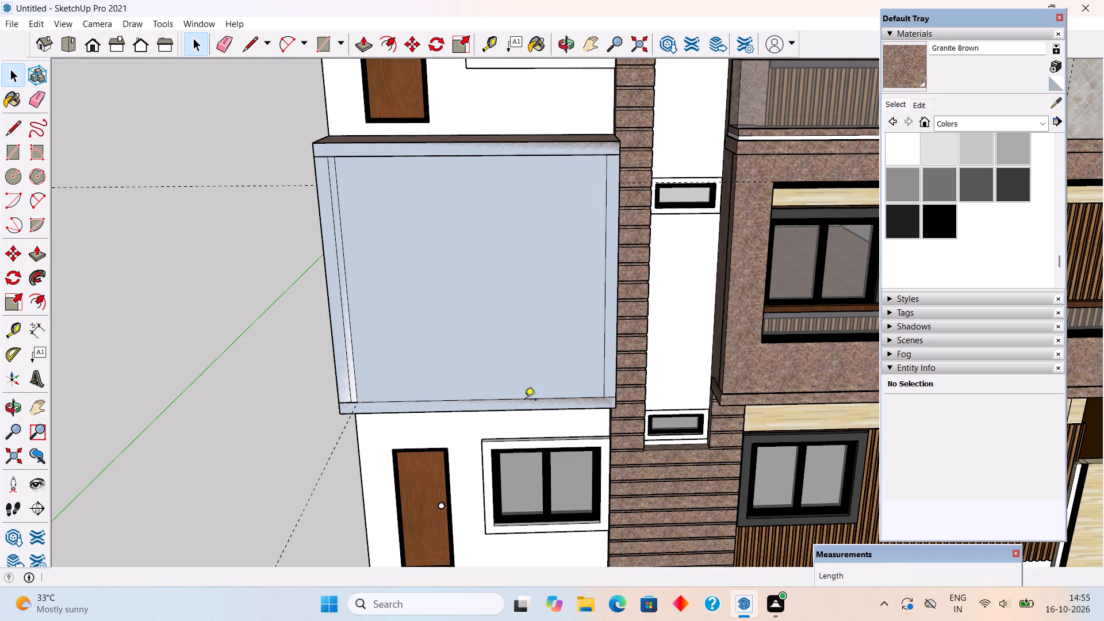
left_click(527, 411)
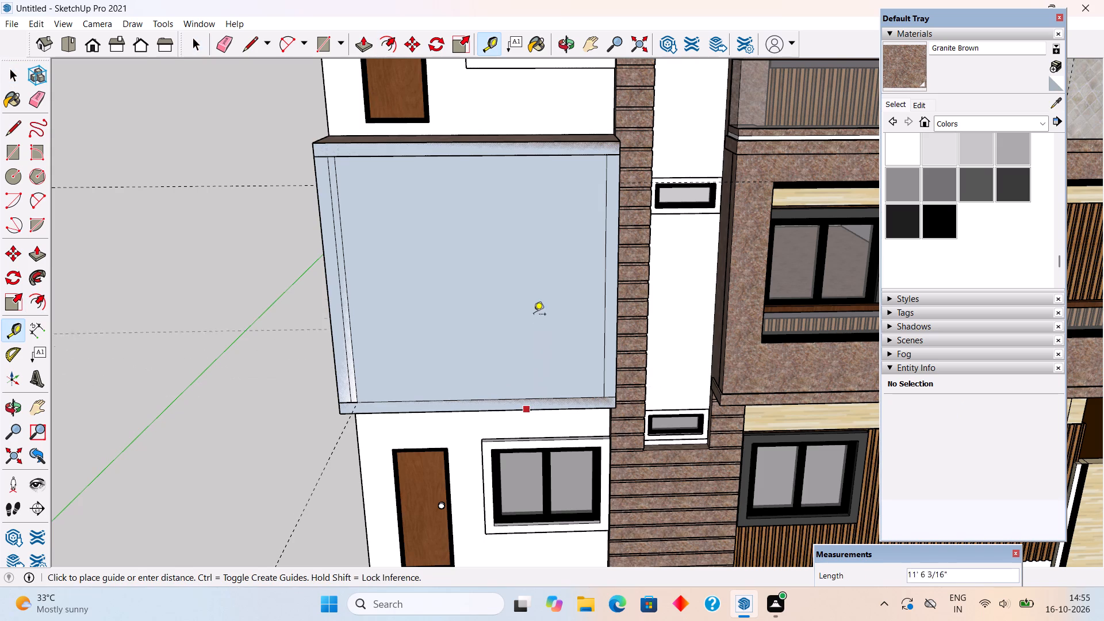
type("1'")
key("Return")
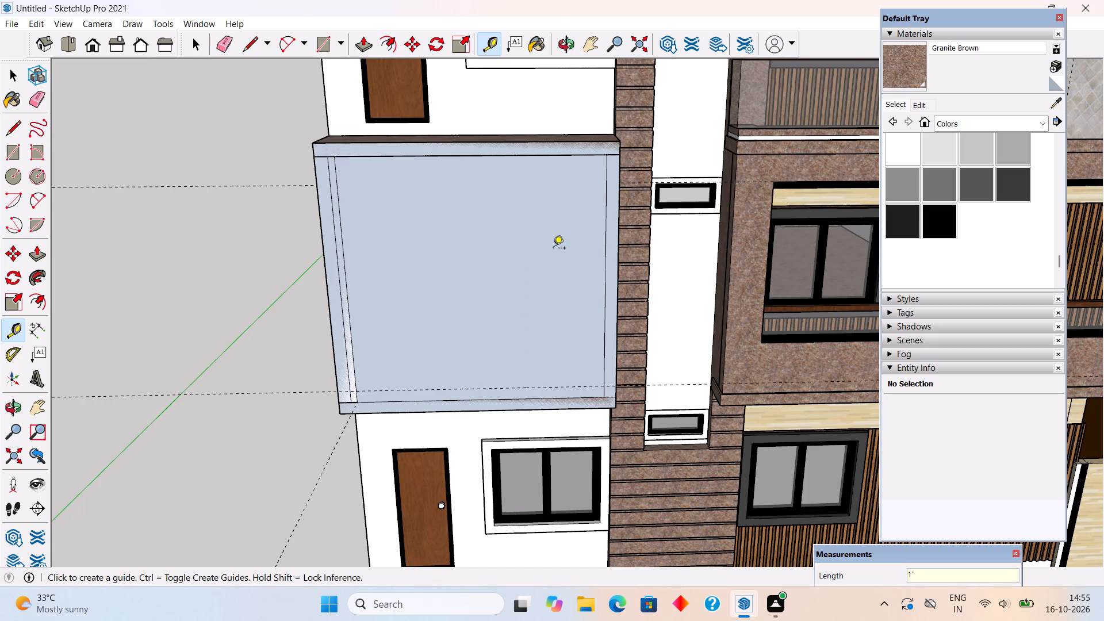
left_click(327, 296)
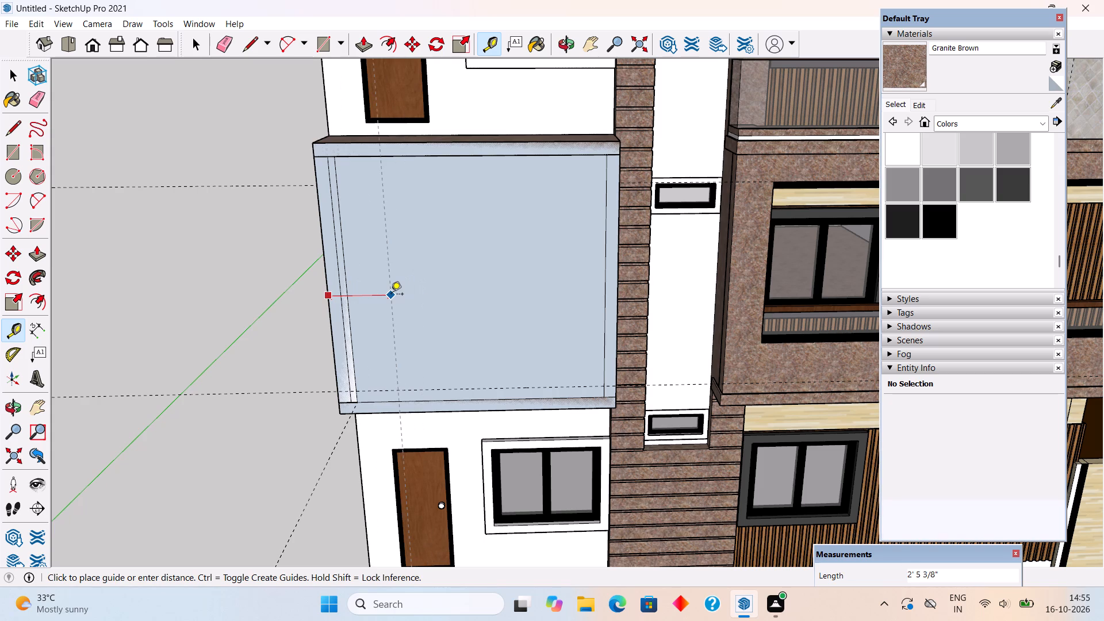
type("2'")
key("Return")
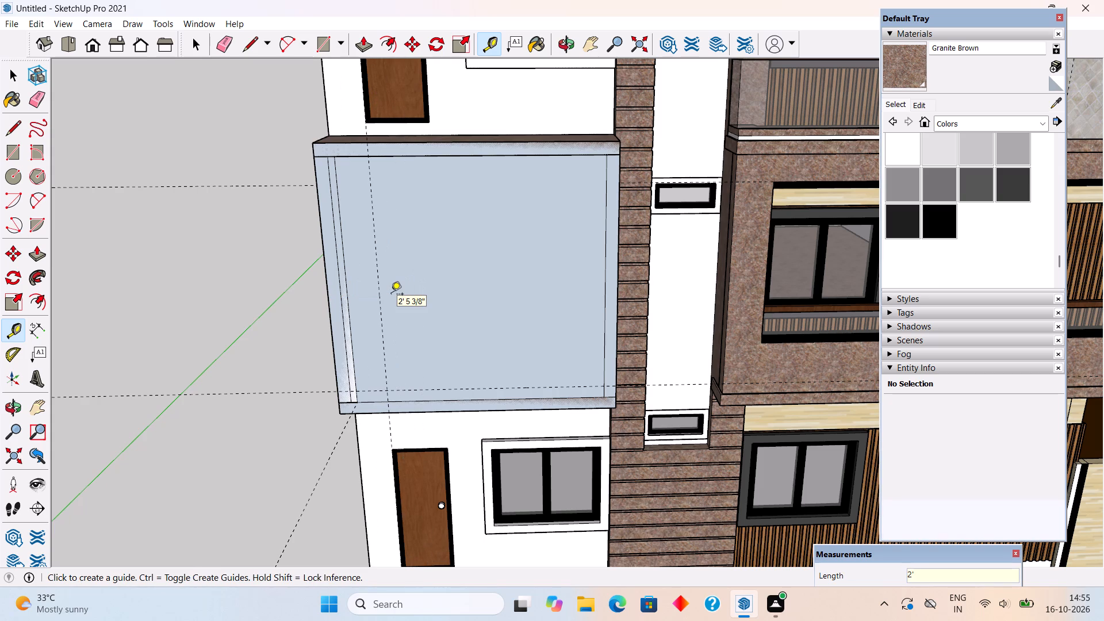
left_click(458, 139)
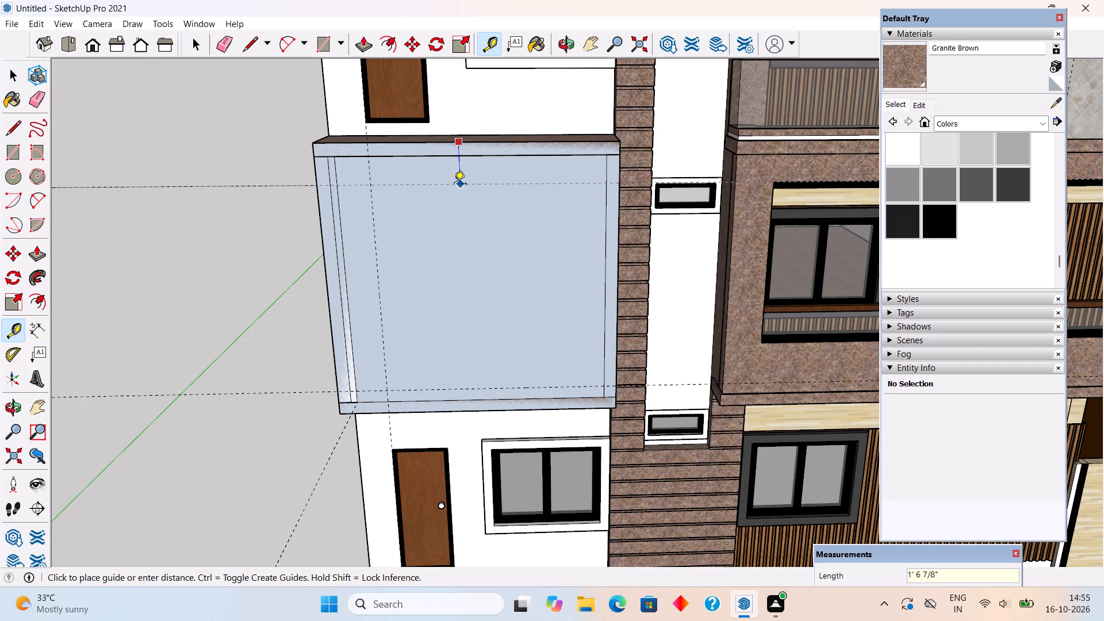
type("2.5'")
key("Return")
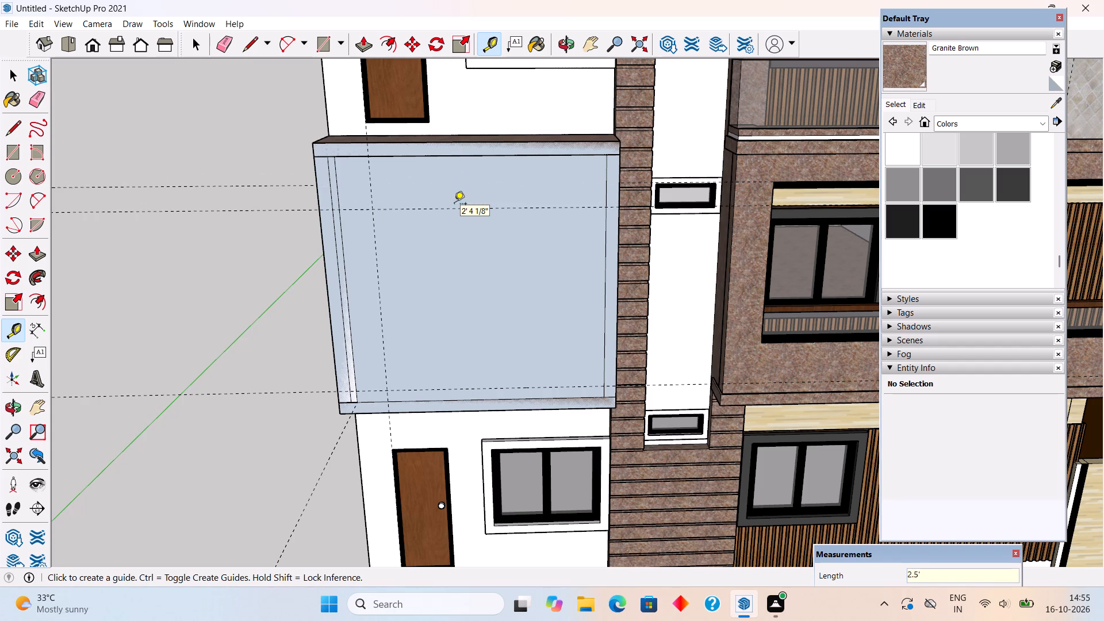
key("space")
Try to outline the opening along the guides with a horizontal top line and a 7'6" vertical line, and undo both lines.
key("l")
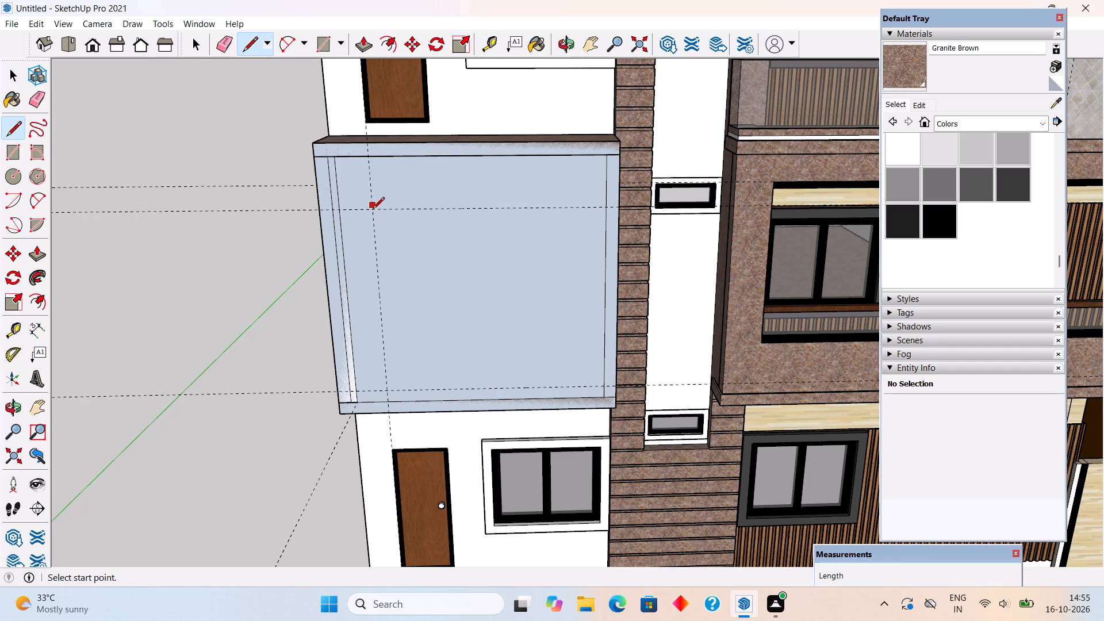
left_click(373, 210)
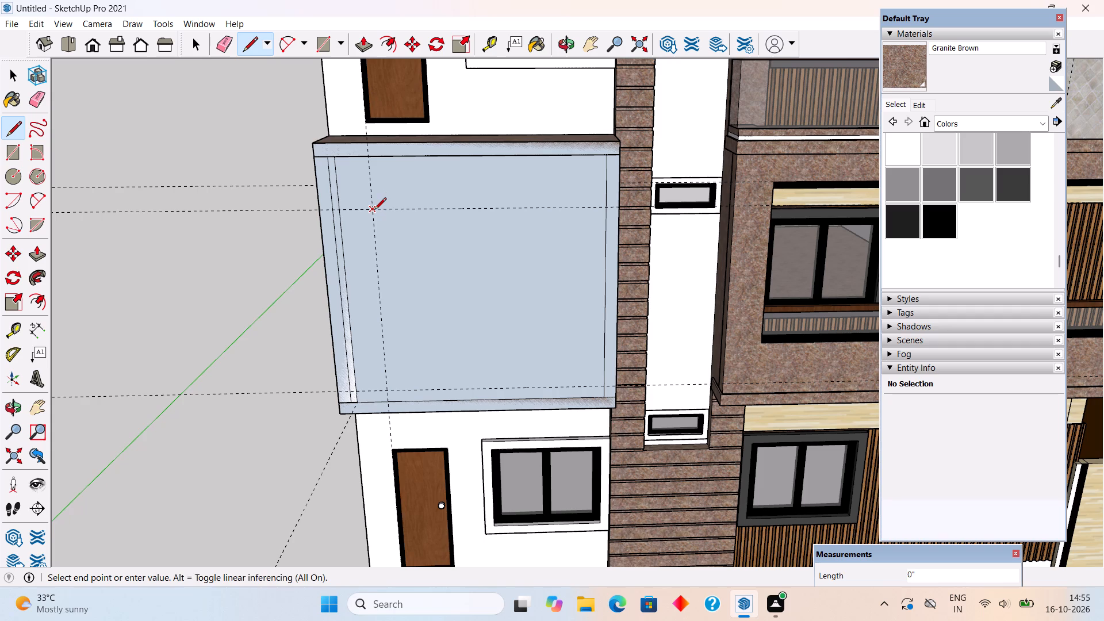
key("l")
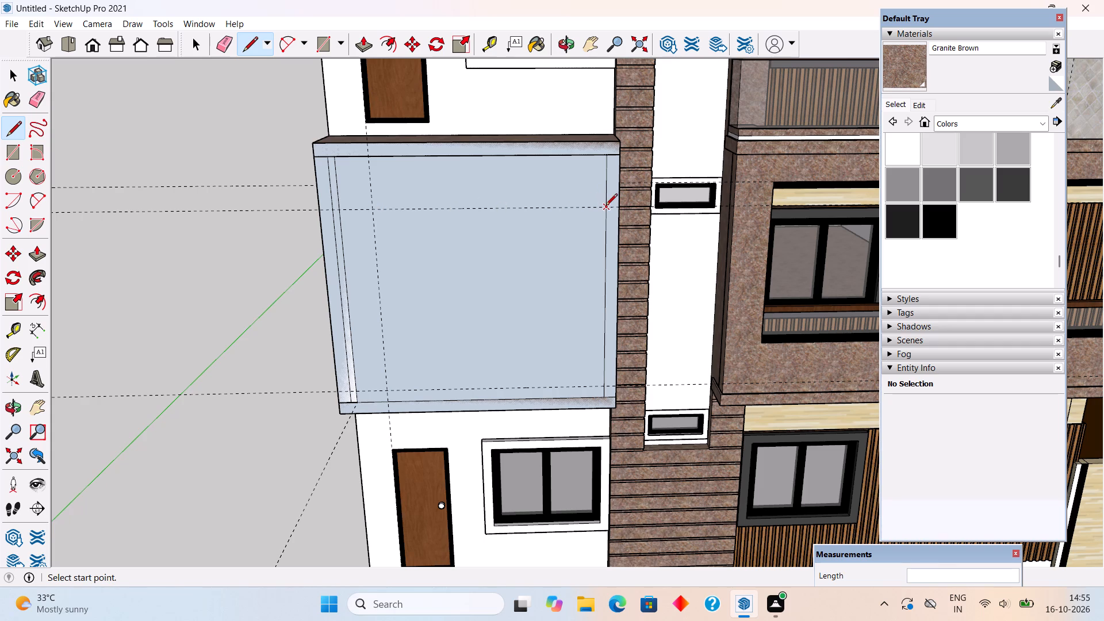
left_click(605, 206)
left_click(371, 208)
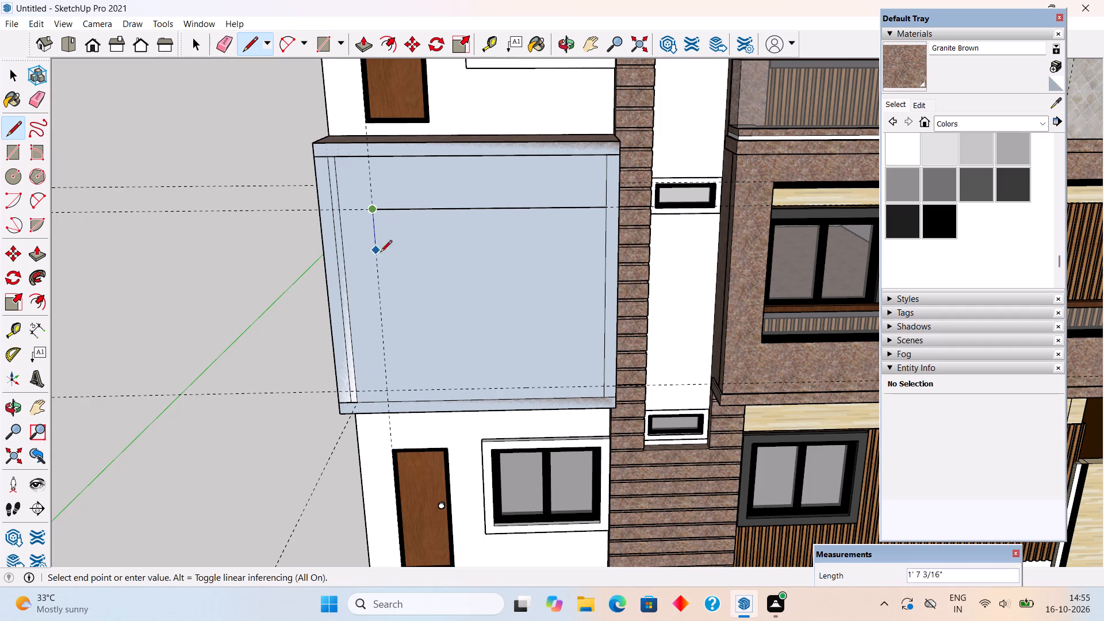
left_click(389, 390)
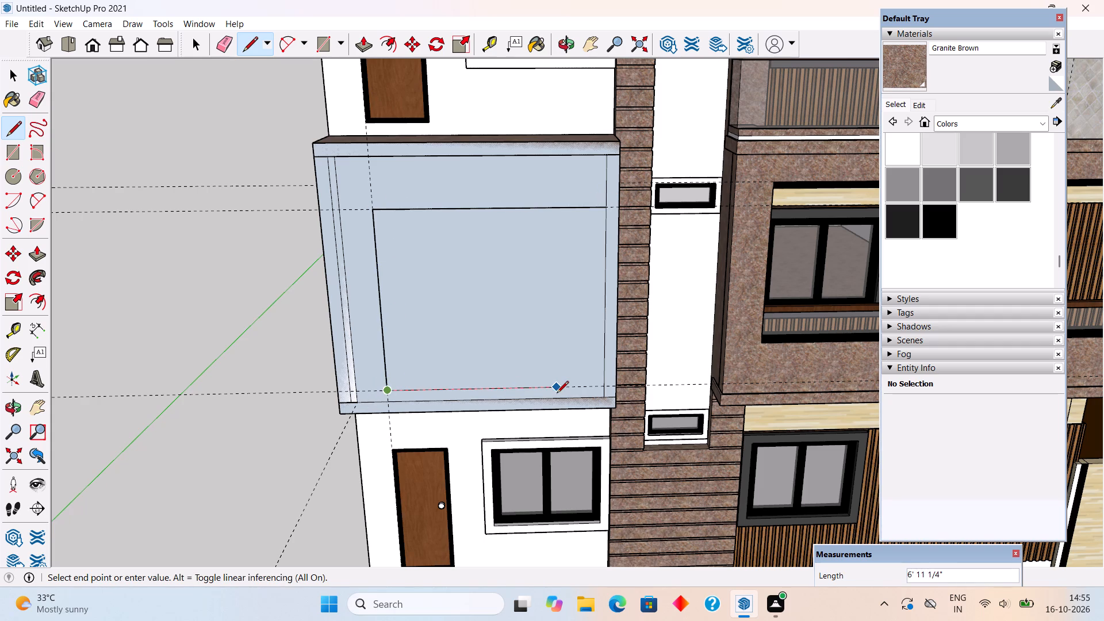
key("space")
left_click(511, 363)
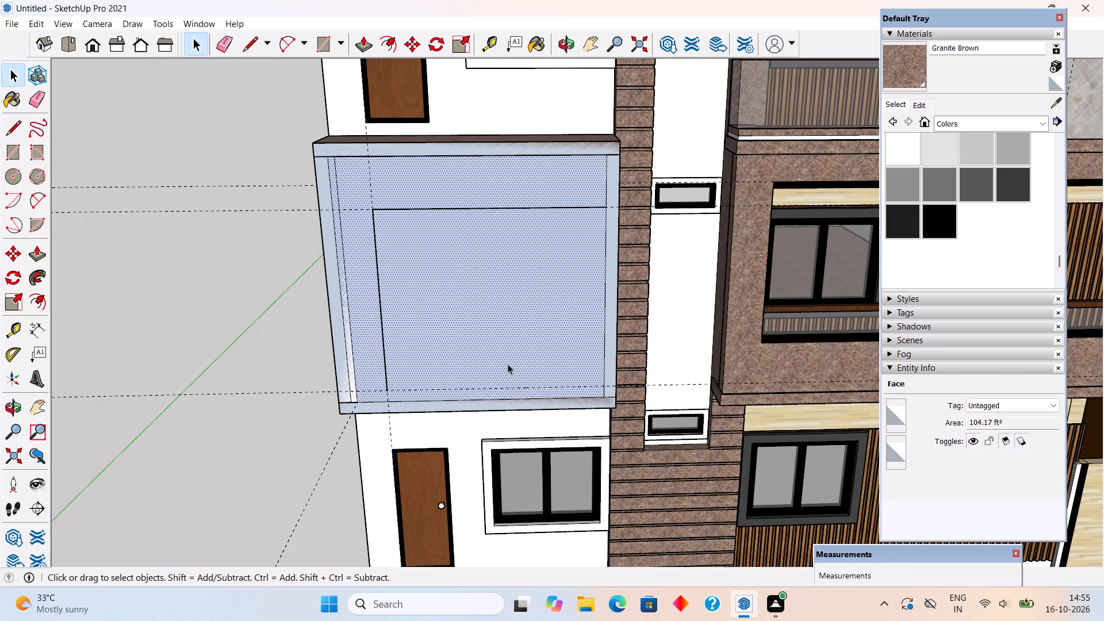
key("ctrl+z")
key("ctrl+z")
Outline an 8'11" by 7'6" opening along the guides with top, side and bottom lines meeting the inset edge beside the stone column.
key("l")
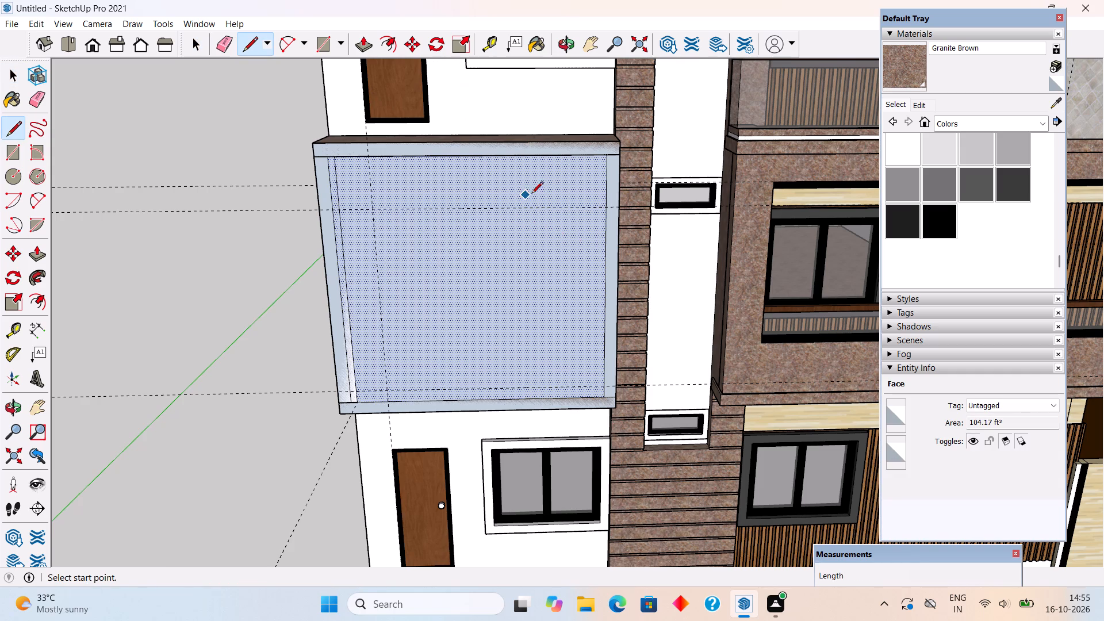
left_click(604, 210)
left_click(371, 212)
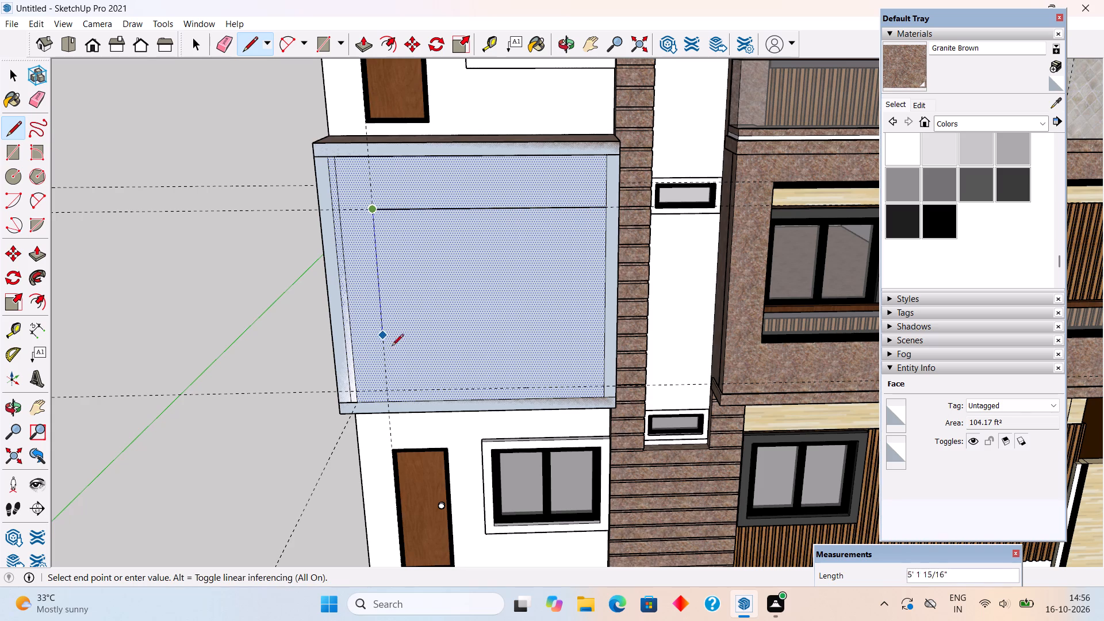
left_click(388, 392)
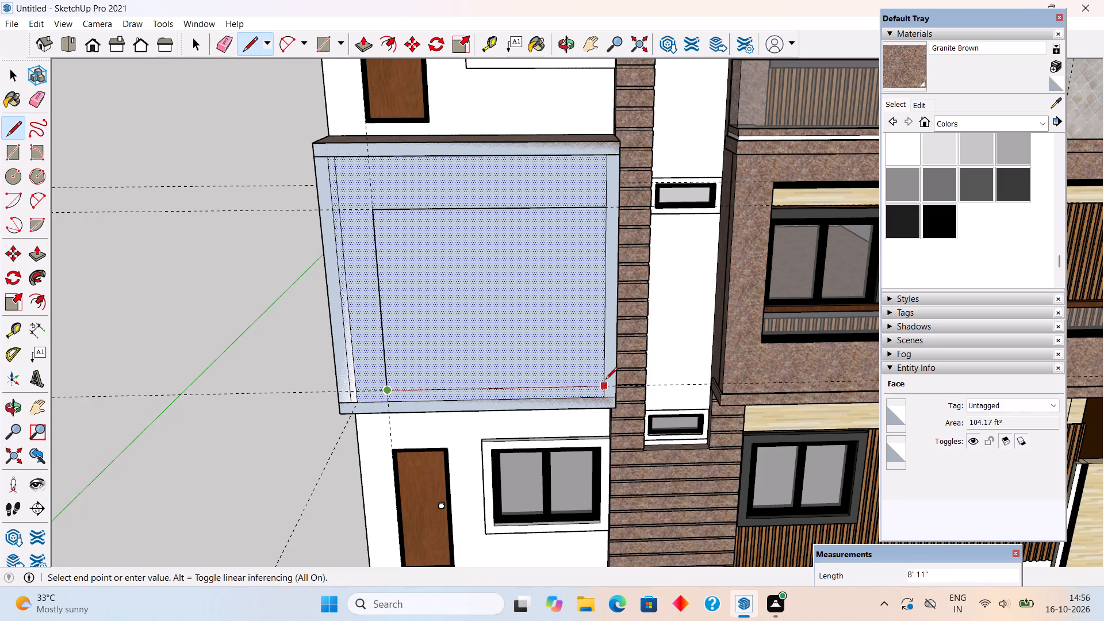
left_click(605, 380)
key("space")
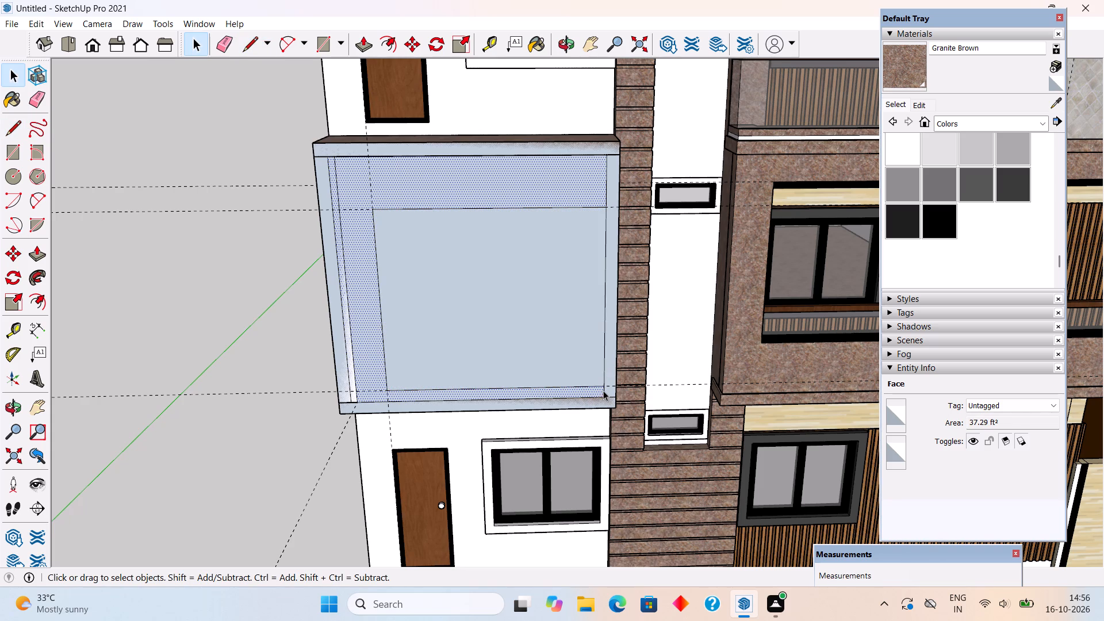
Delete the leftover inset lines around the opening outline: the short vertical below it, the outer vertical edge and the top edge.
left_click(603, 390)
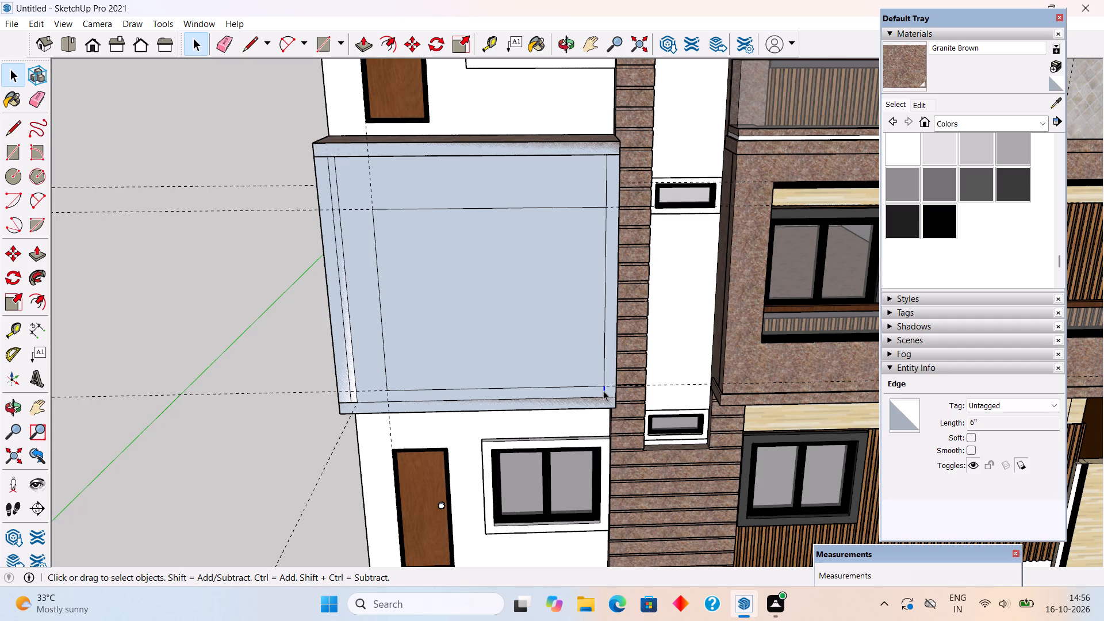
middle_click_drag(604, 390, 443, 396)
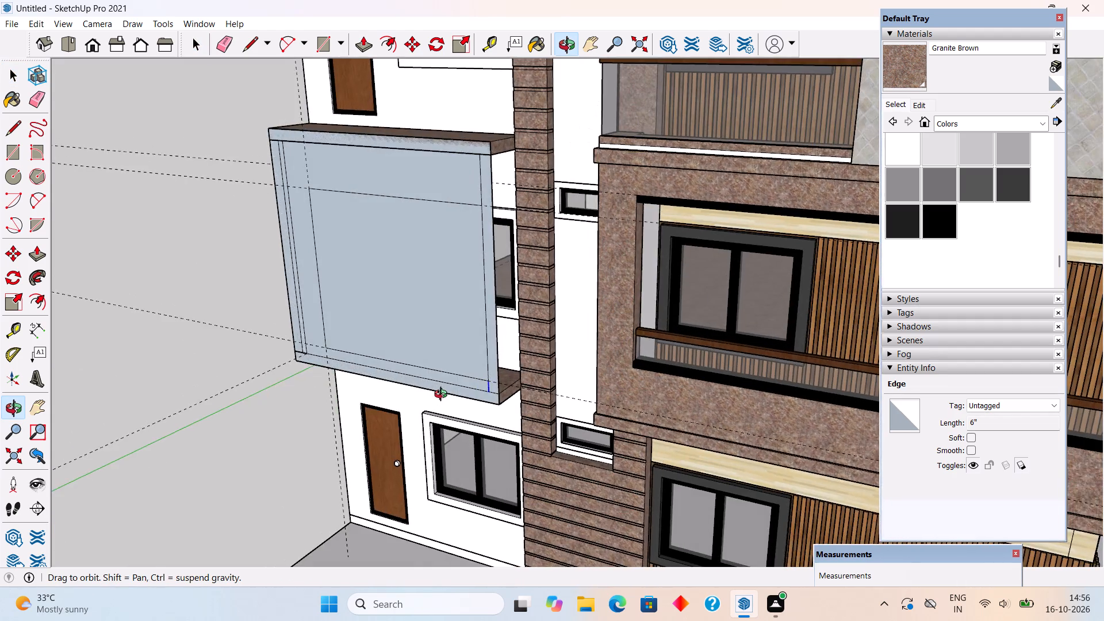
middle_click_drag(443, 396, 570, 398)
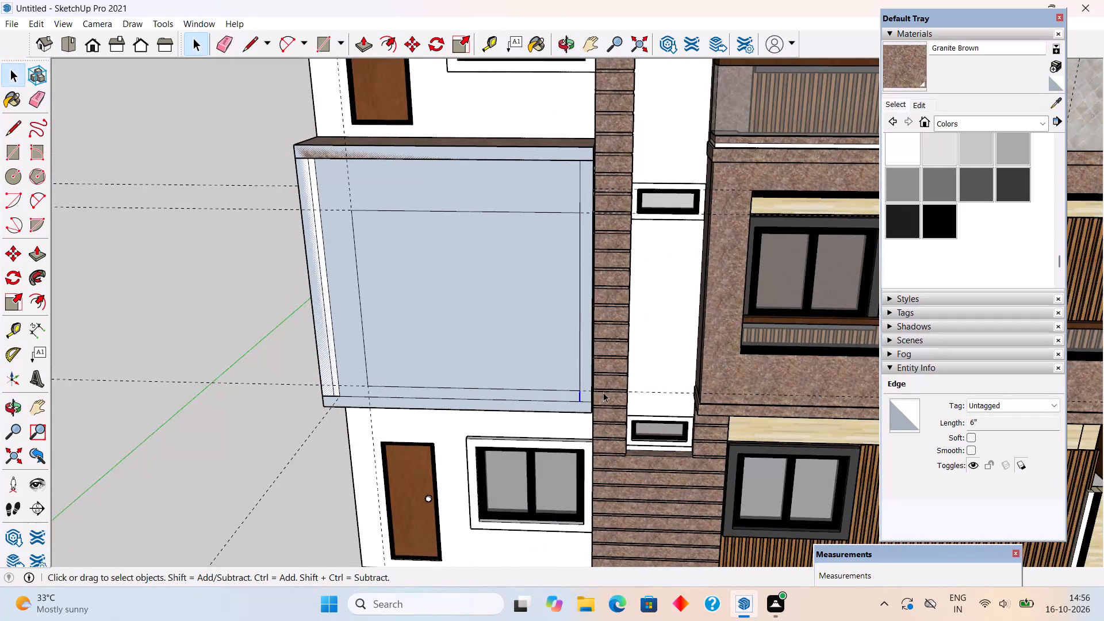
key("p")
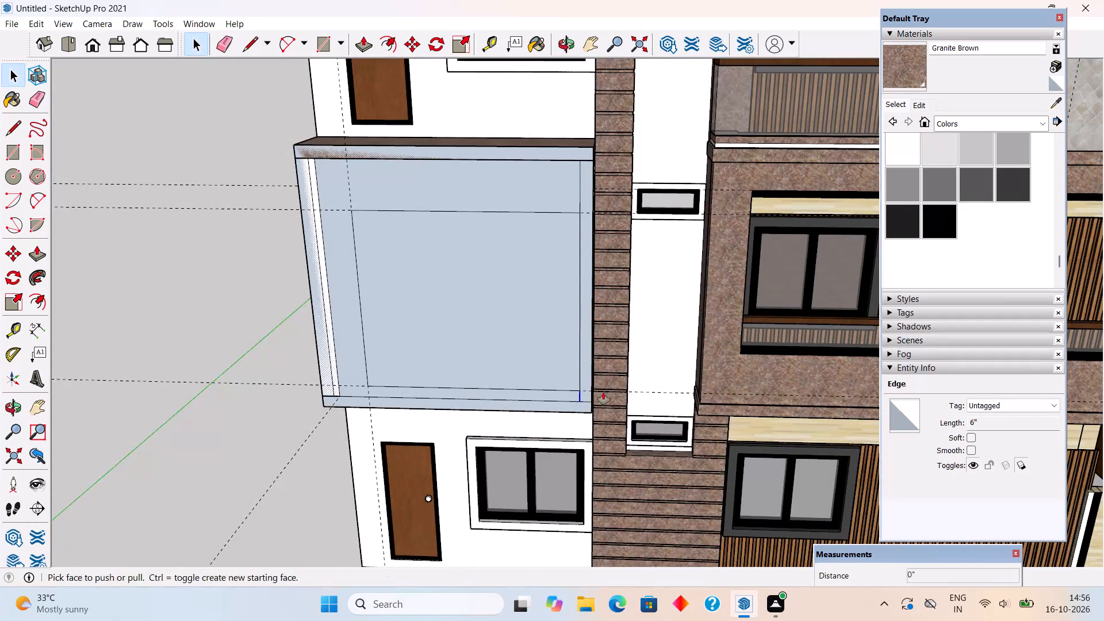
key("space")
scroll(530, 396, "up", 1)
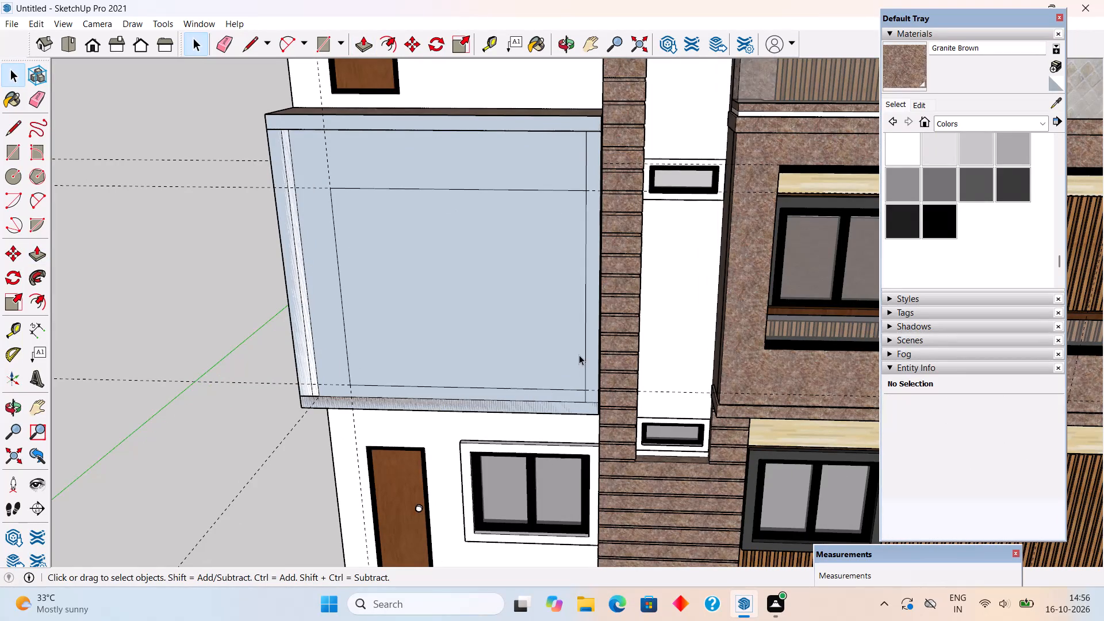
left_click(584, 397)
key("Delete")
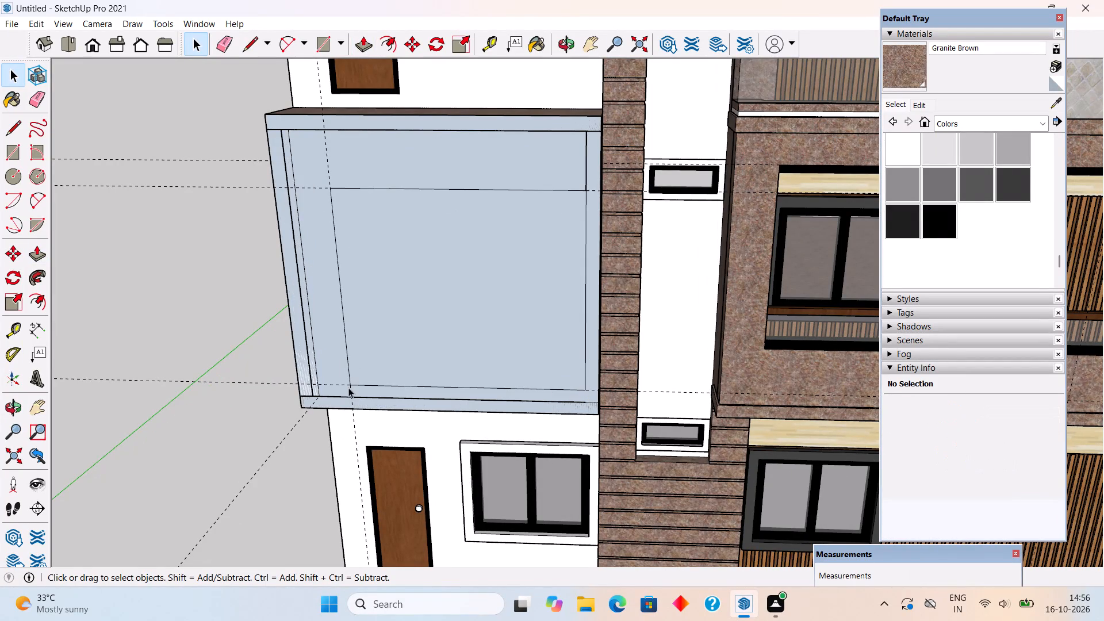
left_click(308, 370)
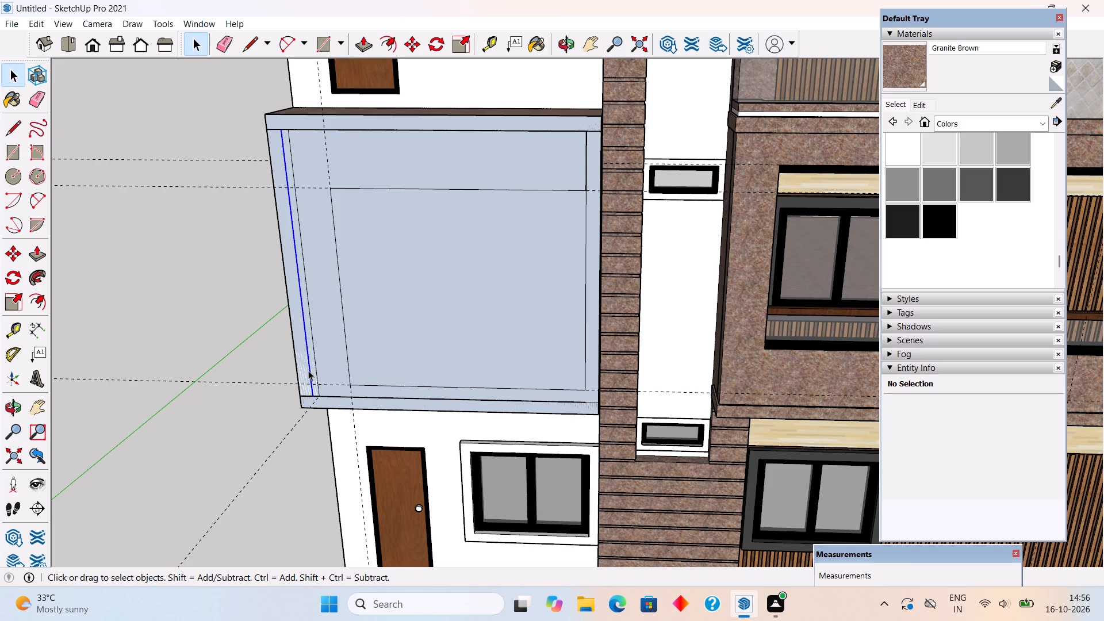
key("Delete")
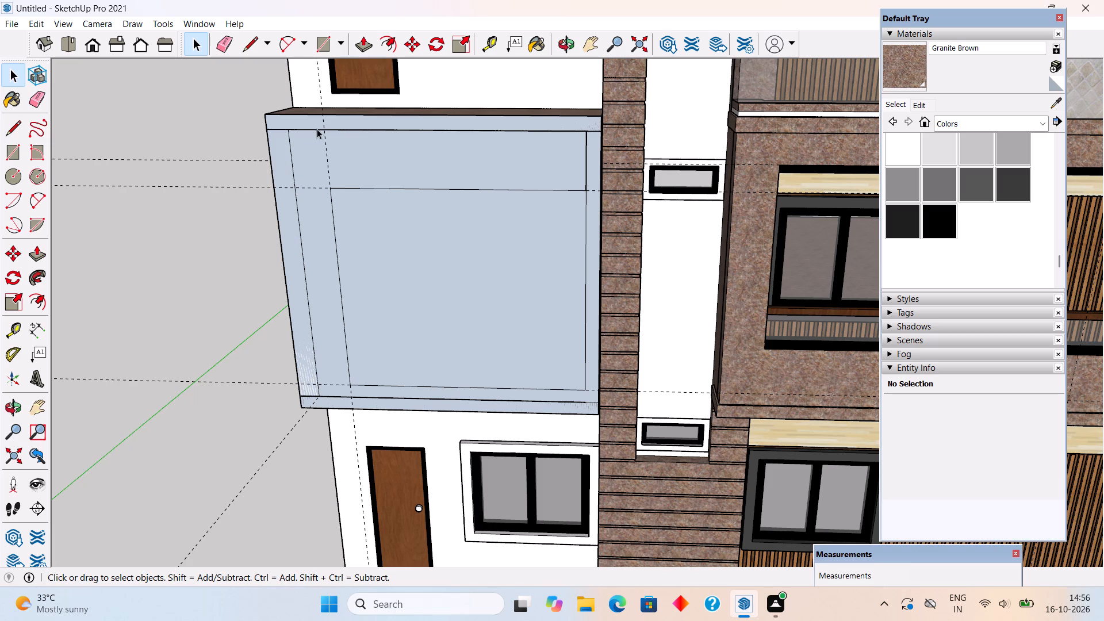
left_click(318, 128)
key("Delete")
Delete the face inside the opening outline so the front panel is open towards the door and window.
left_click(309, 261)
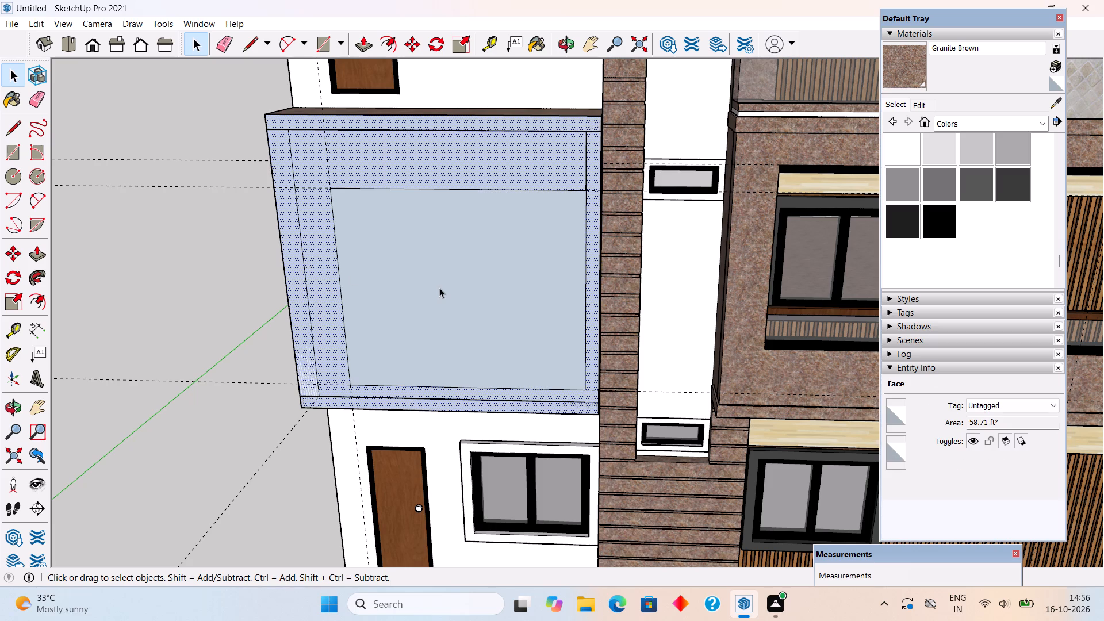
left_click(439, 287)
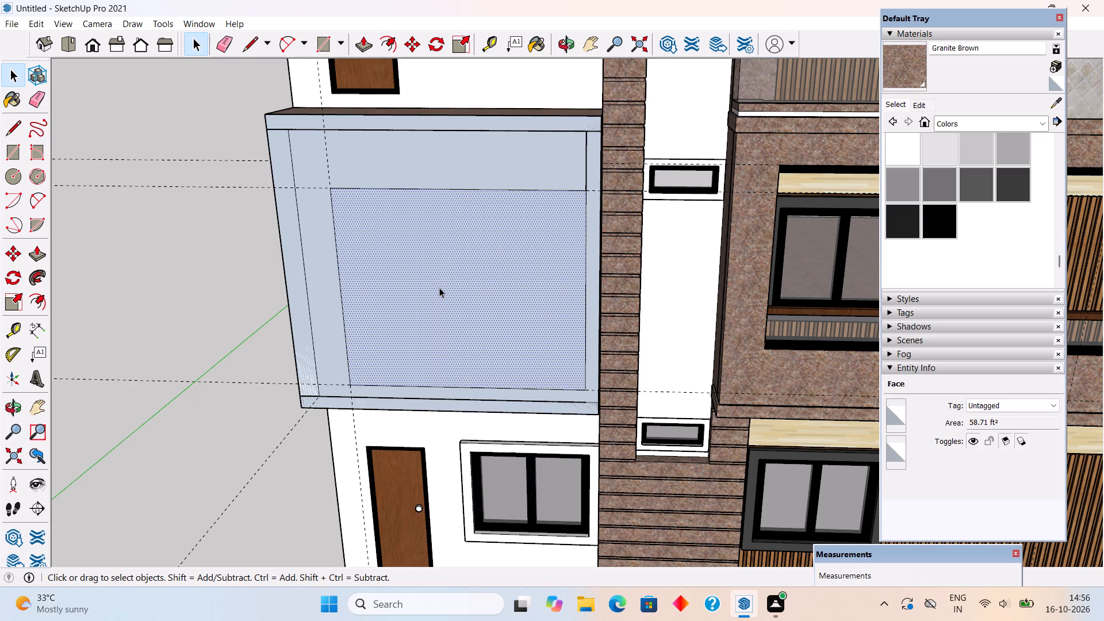
key("Delete")
Push/Pull the remaining frame face of the front panel outward by 6".
key("p")
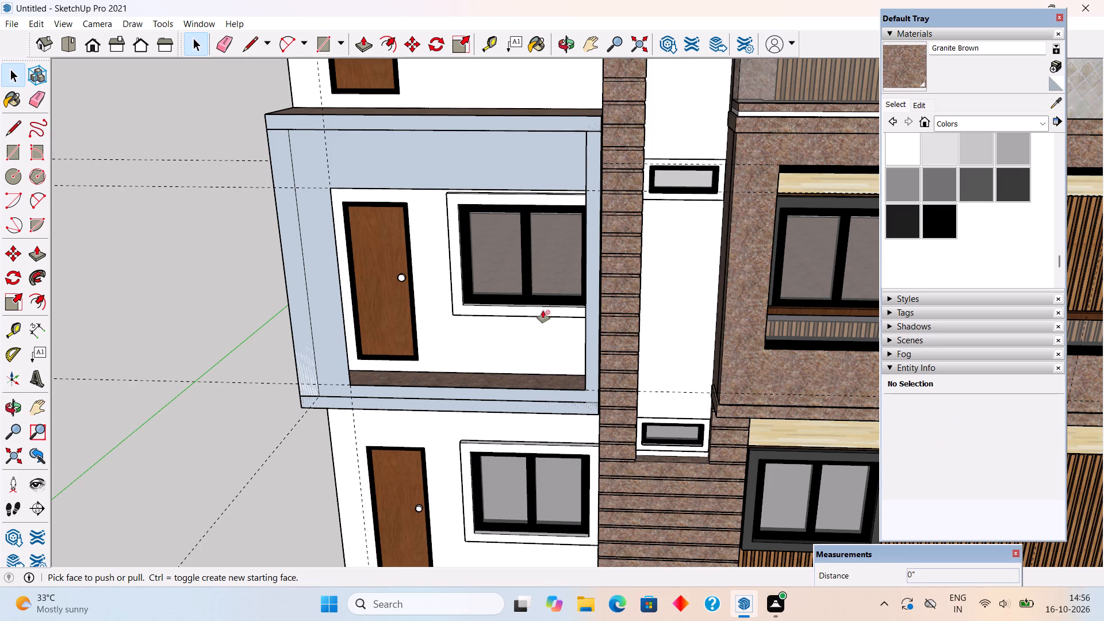
left_click(594, 284)
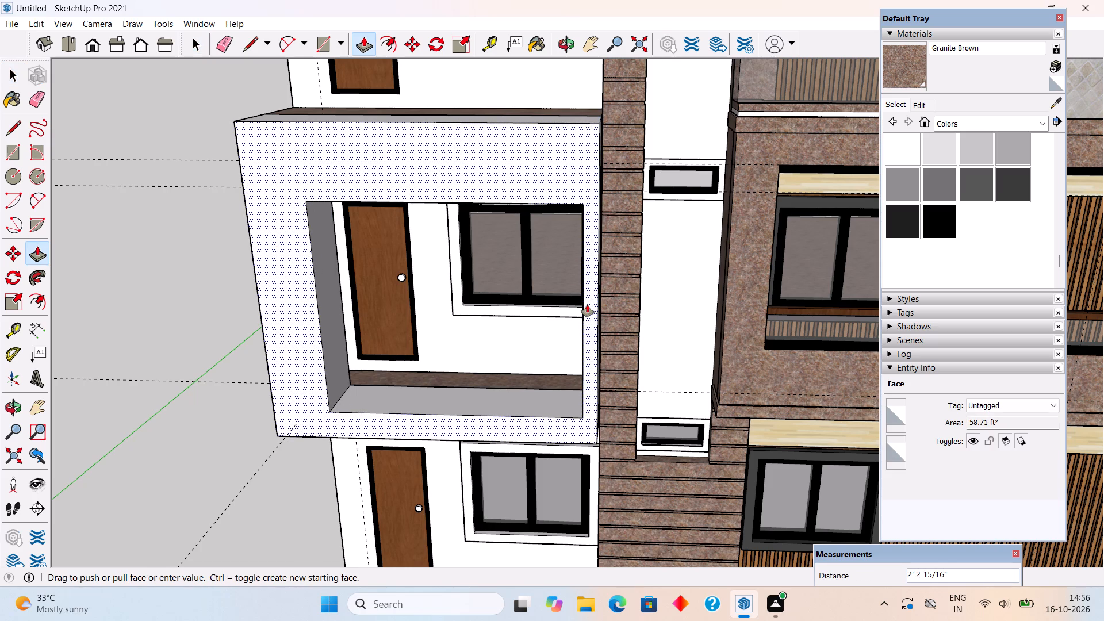
type("6\"")
key("Return")
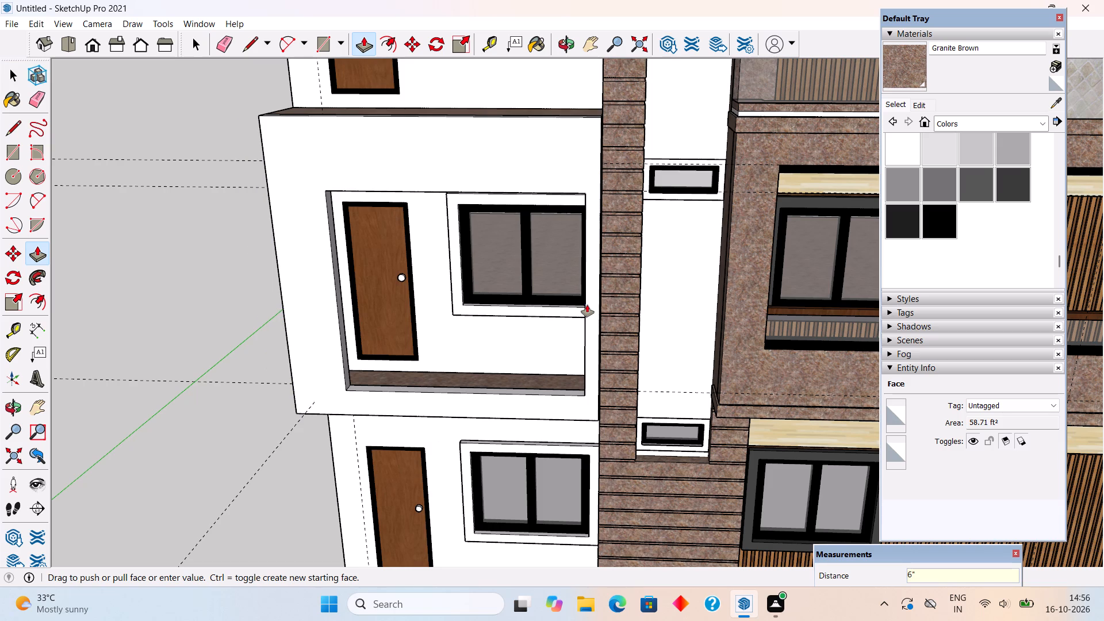
key("space")
Hide the corner post group that stands between the ledges behind the front frame panel.
middle_click_drag(507, 338, 233, 325)
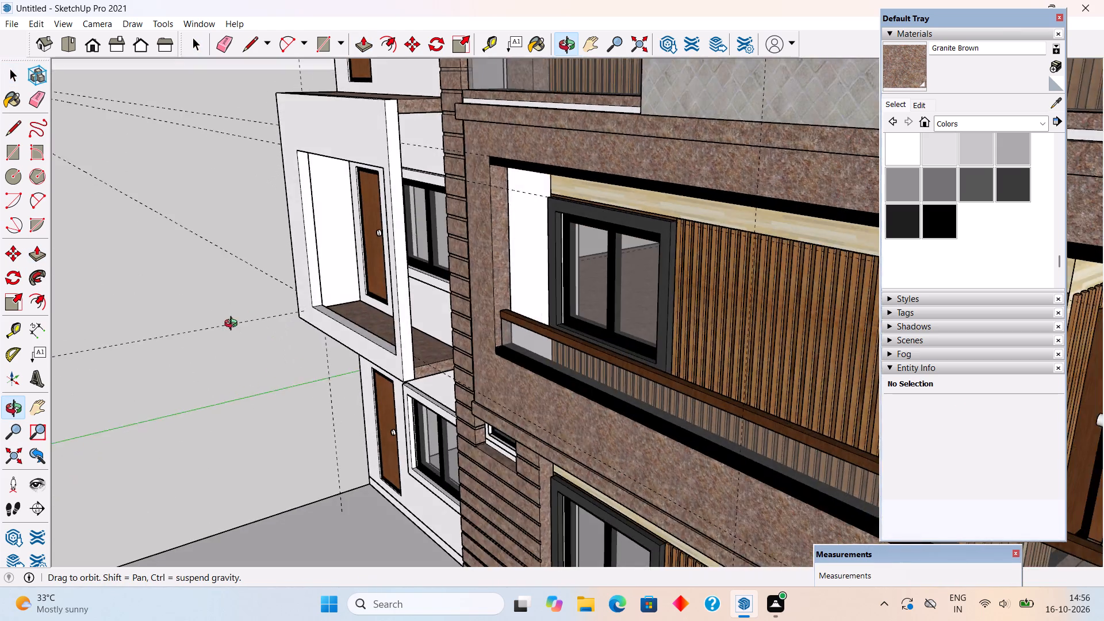
middle_click_drag(233, 325, 741, 289)
middle_click_drag(483, 385, 708, 411)
left_click(787, 317)
right_click(787, 317)
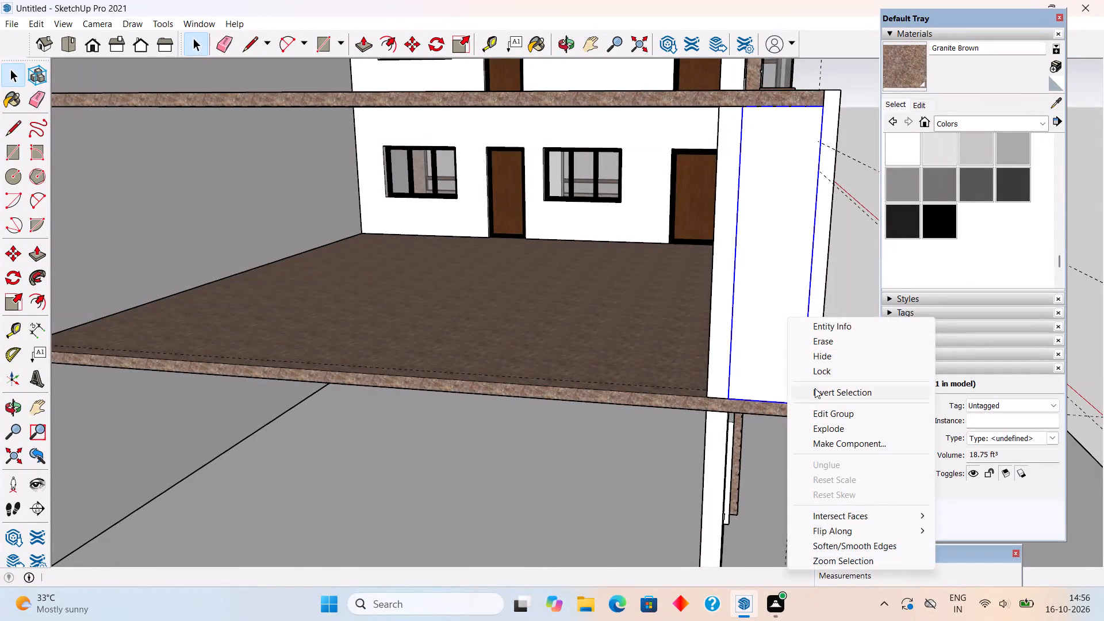
left_click(825, 355)
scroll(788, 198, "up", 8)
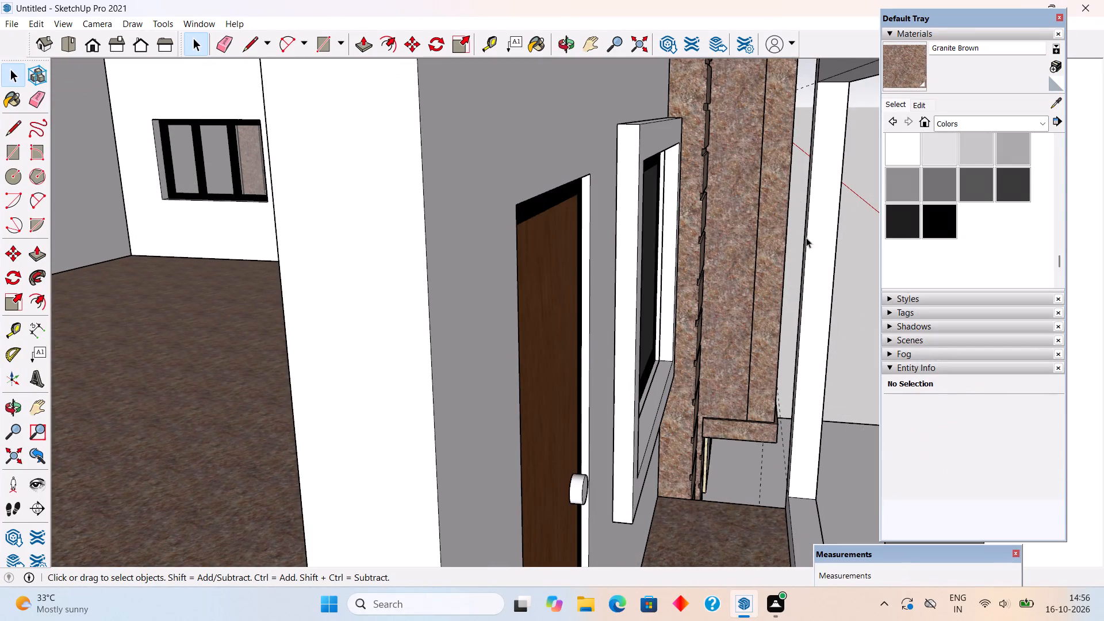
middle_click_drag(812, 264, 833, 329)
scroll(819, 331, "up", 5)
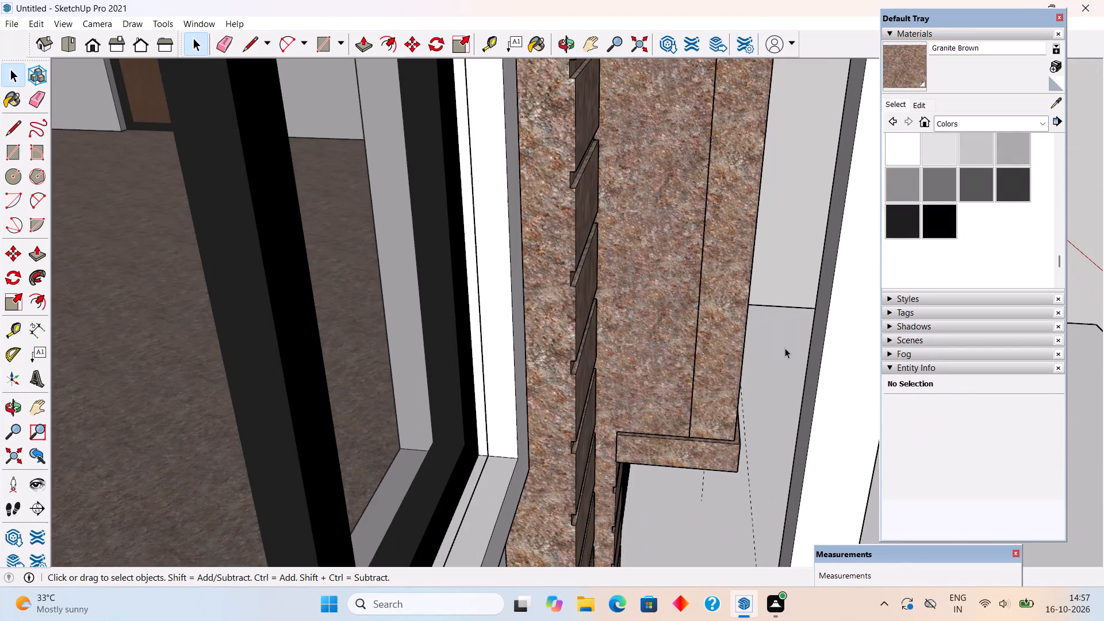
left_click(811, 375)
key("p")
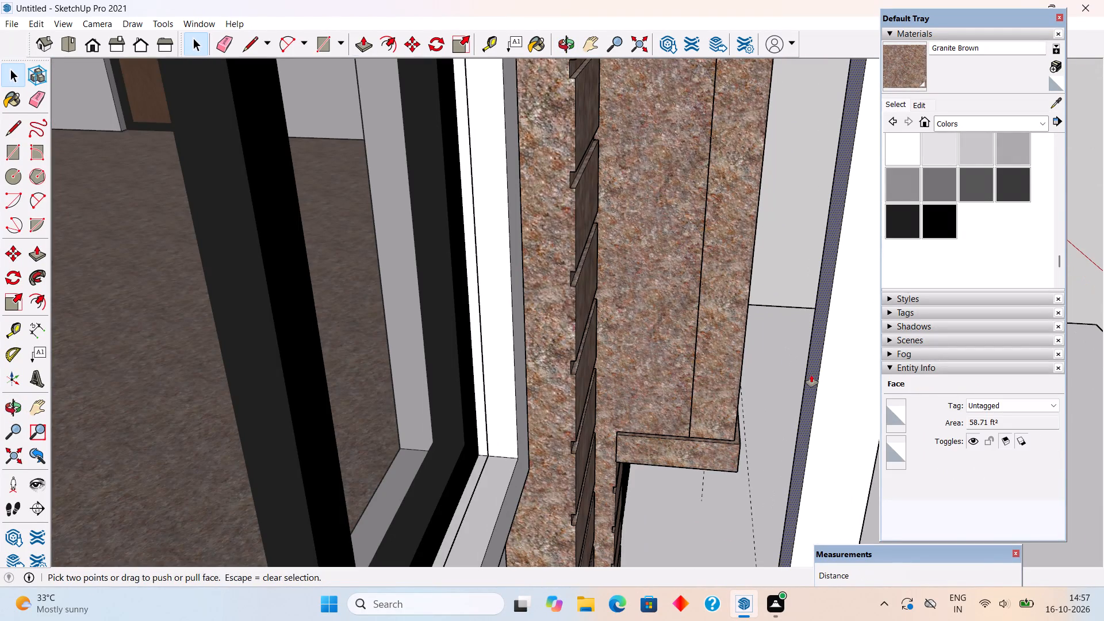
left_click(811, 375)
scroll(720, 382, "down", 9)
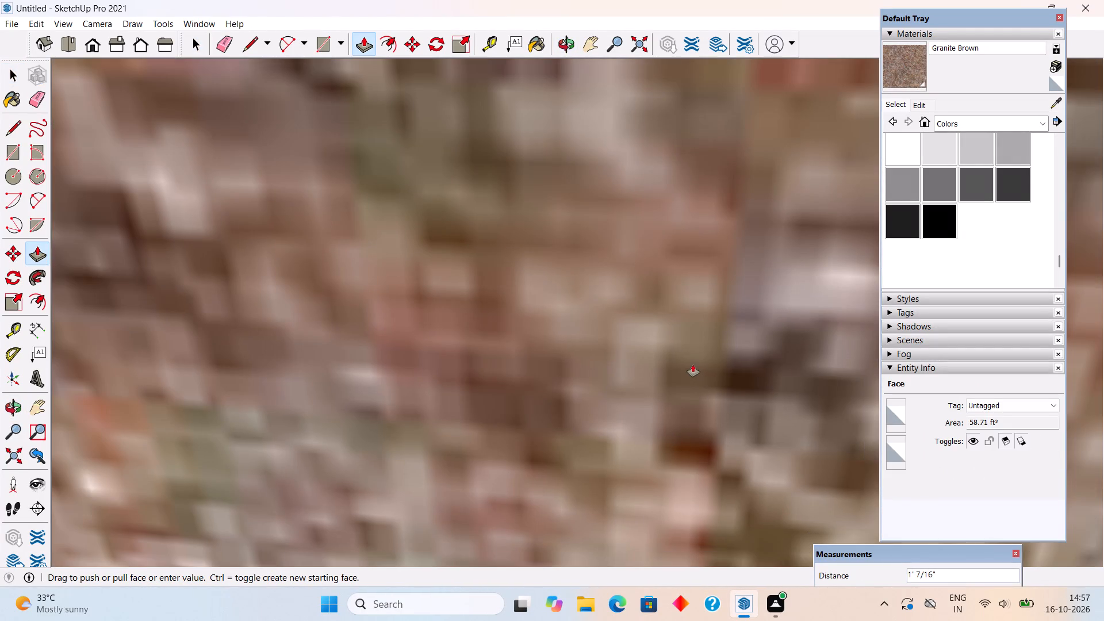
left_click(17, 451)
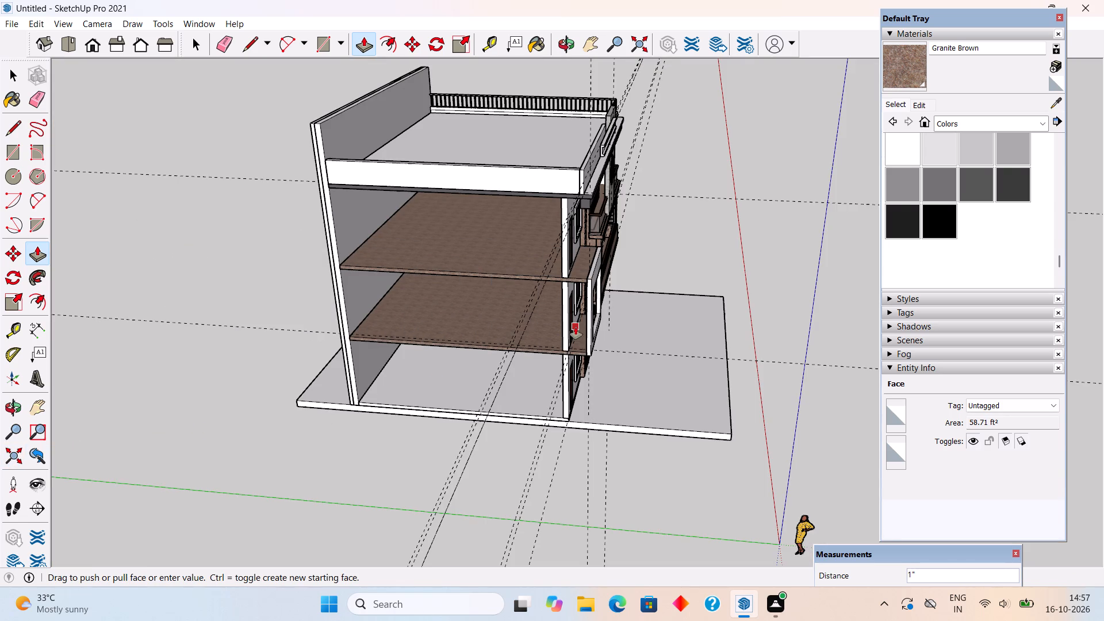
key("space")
Select all connected geometry of the front frame panel and make it a group.
middle_click_drag(607, 282, 190, 263)
scroll(462, 259, "up", 4)
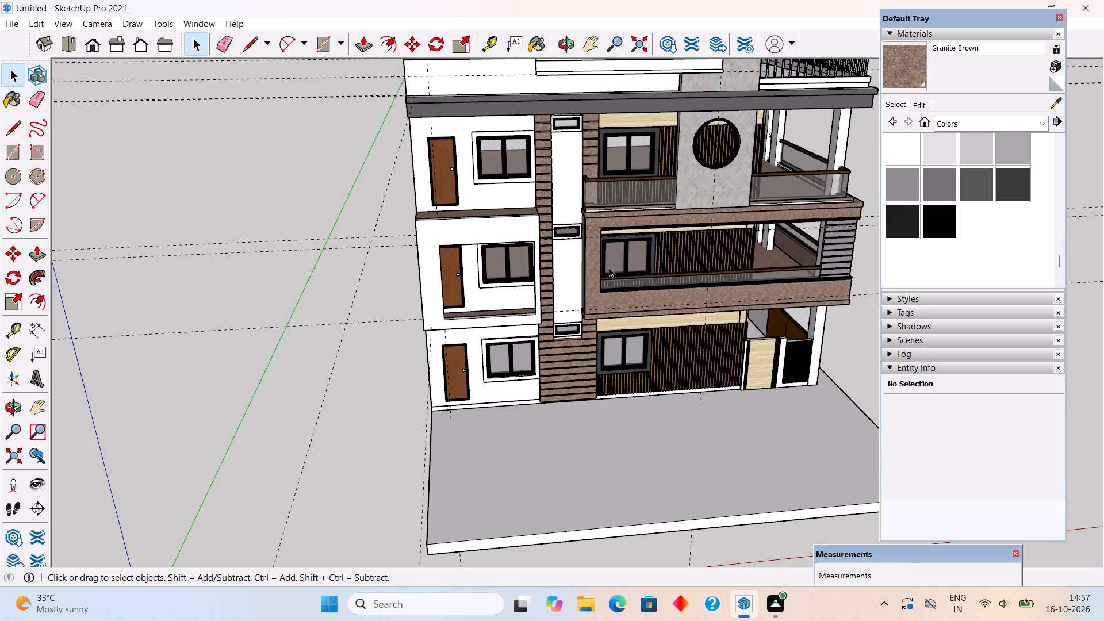
middle_click_drag(428, 208, 301, 193)
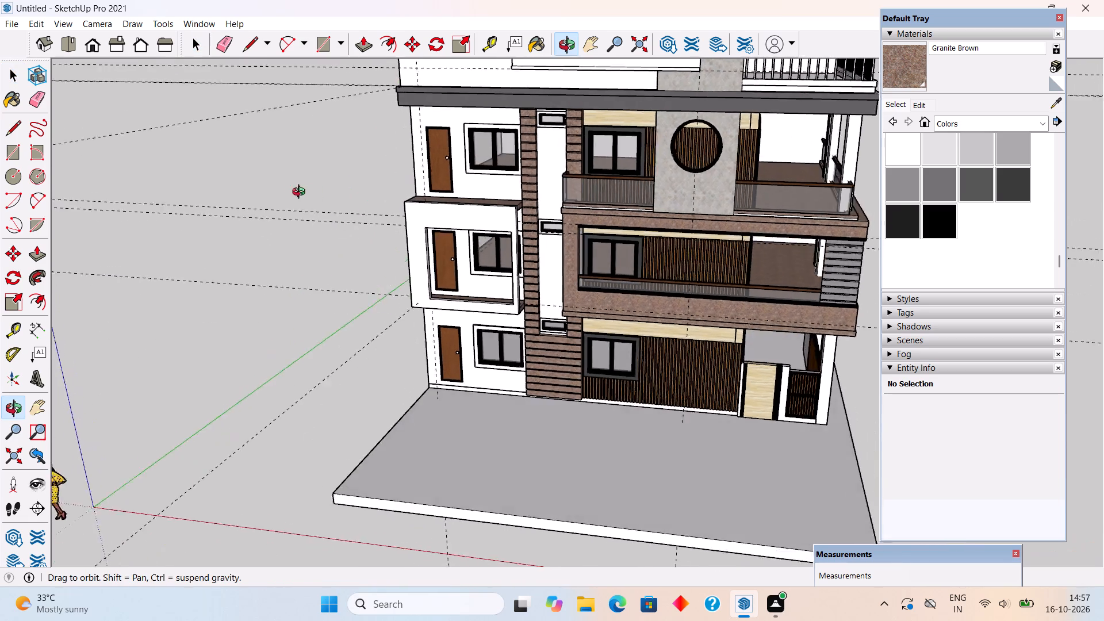
middle_click_drag(301, 193, 243, 186)
scroll(431, 173, "up", 4)
scroll(561, 288, "up", 4)
scroll(469, 263, "up", 3)
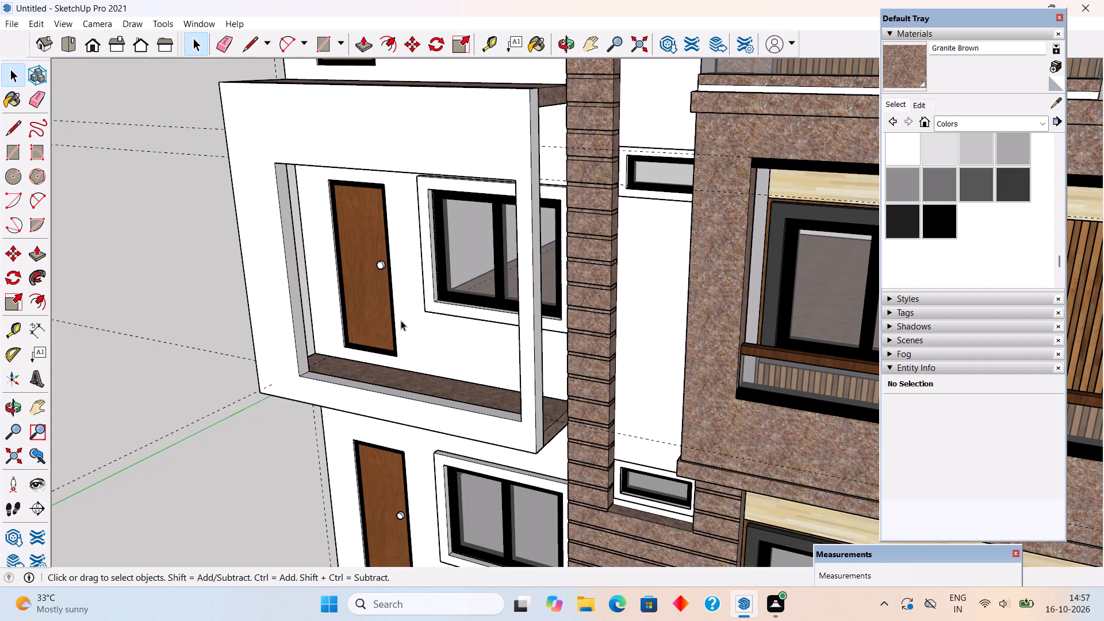
middle_click_drag(350, 316, 456, 116)
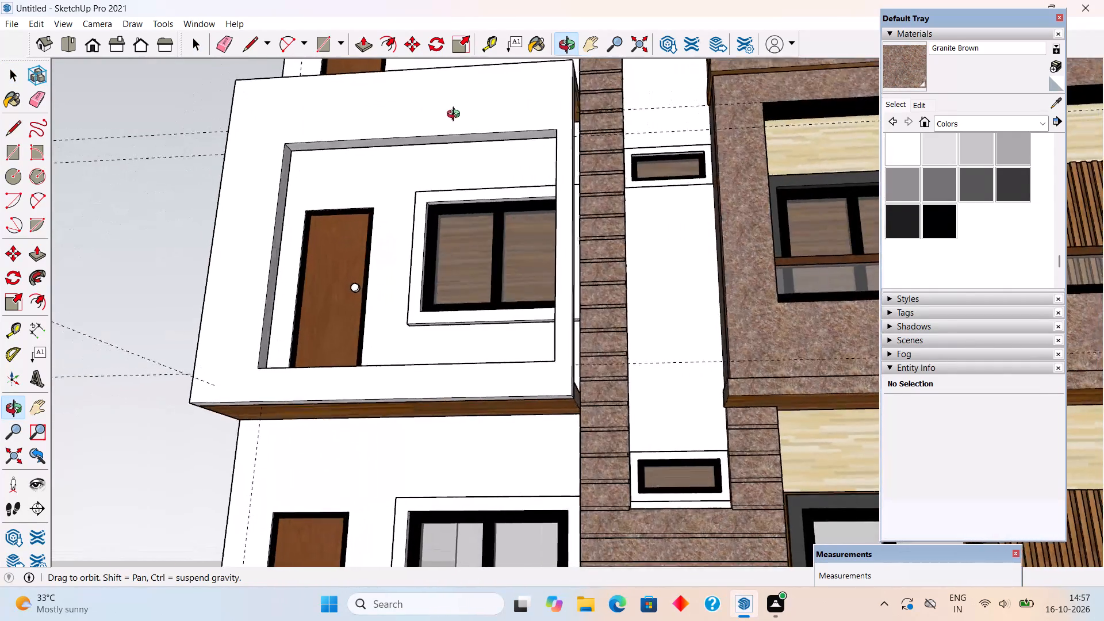
middle_click_drag(456, 116, 628, 296)
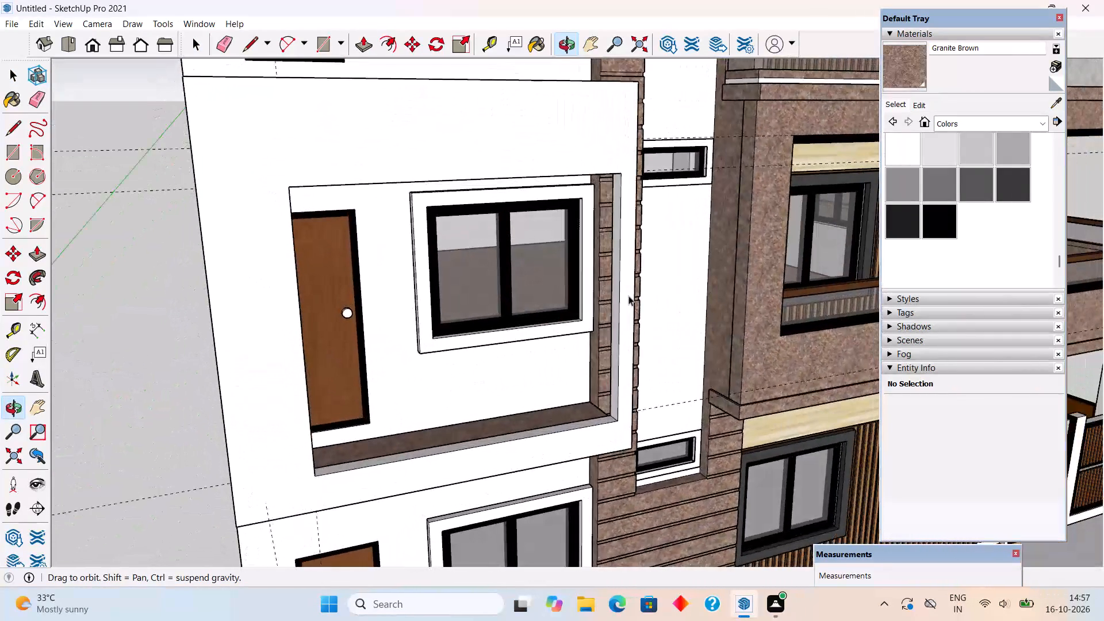
triple_click(220, 256)
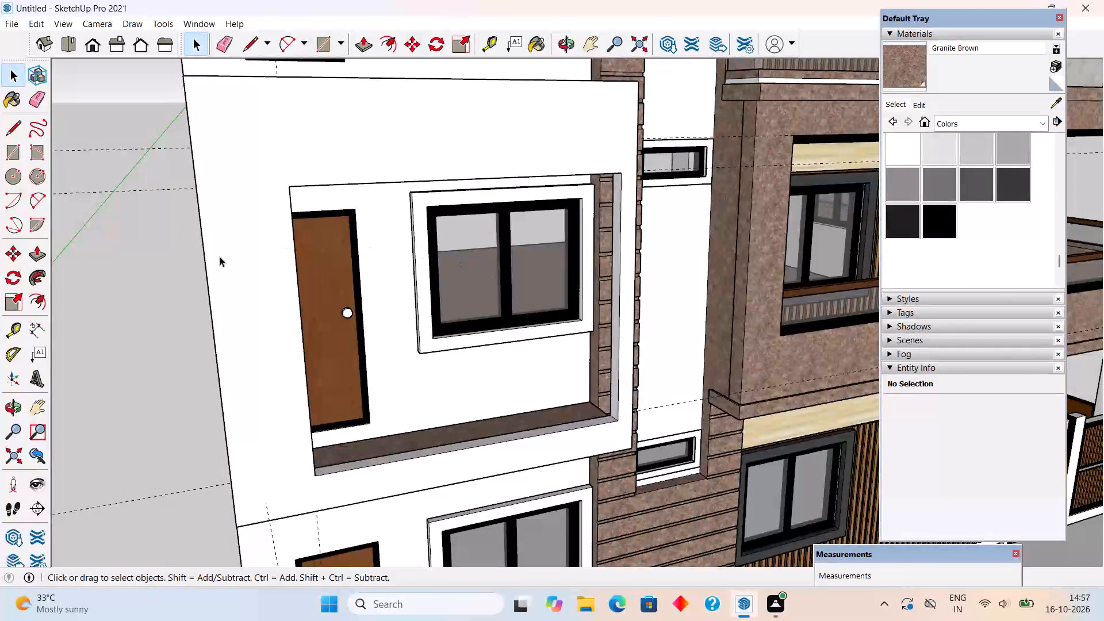
right_click(220, 256)
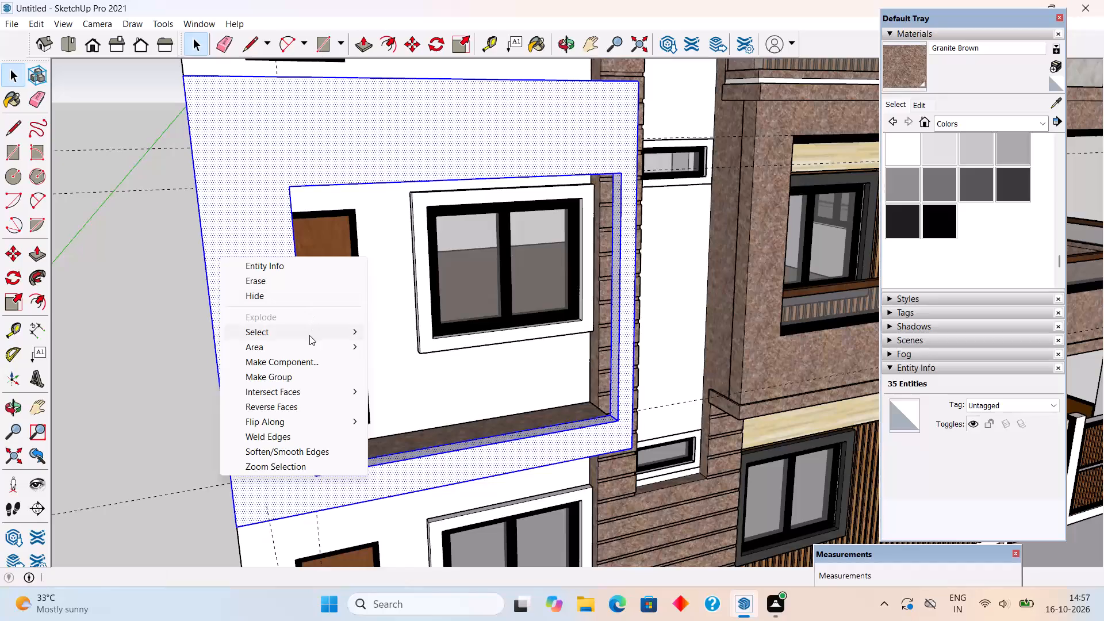
left_click(315, 371)
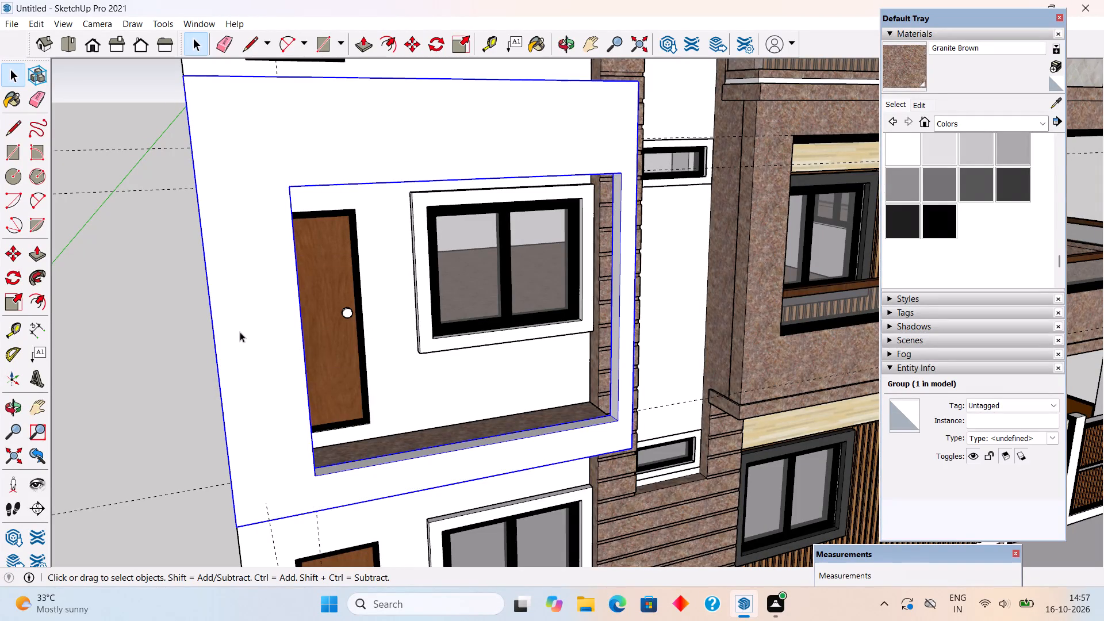
Isolate the frame panel group by inverting the selection and hiding all the other entities in the model.
right_click(240, 332)
left_click(303, 409)
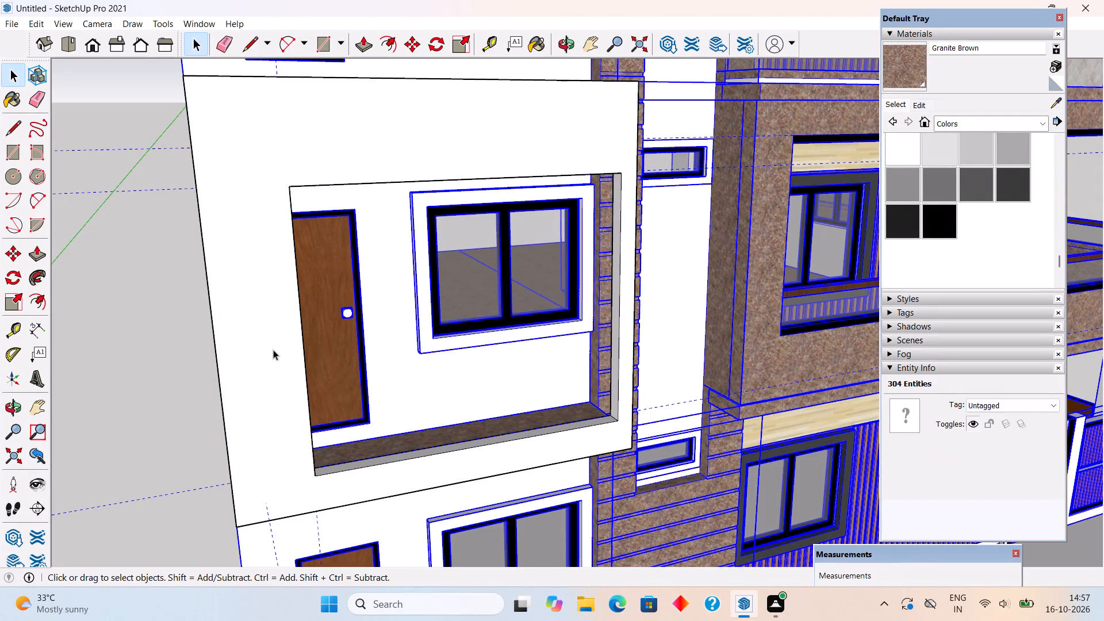
right_click(359, 340)
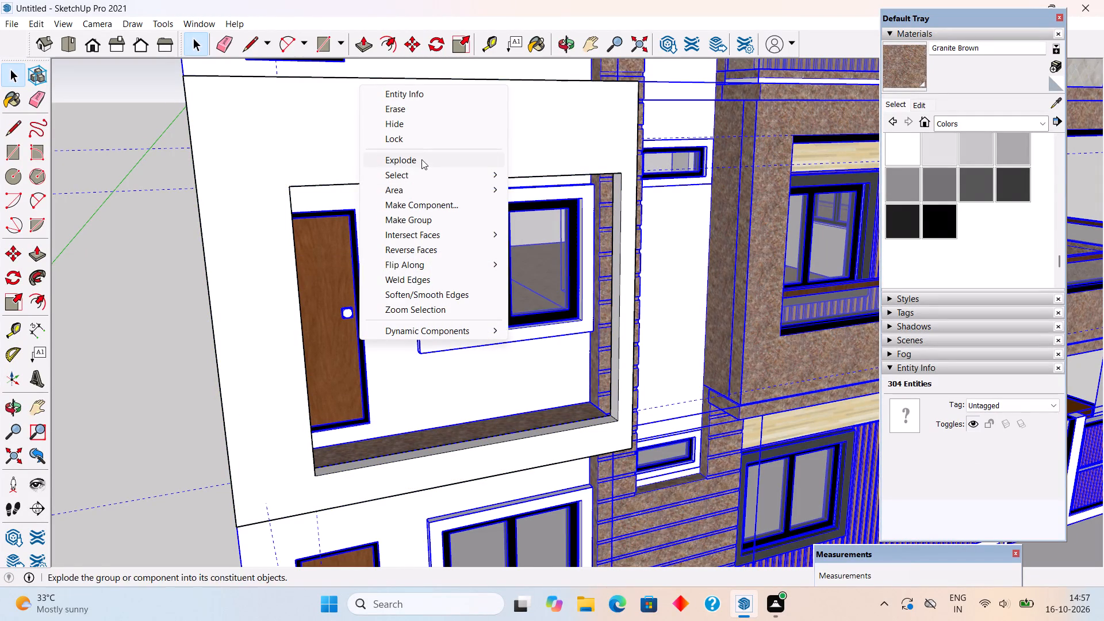
left_click(420, 126)
Open the frame panel group and delete the stray vertical edge above the opening's corner on the back face.
scroll(371, 281, "down", 3)
scroll(198, 350, "down", 2)
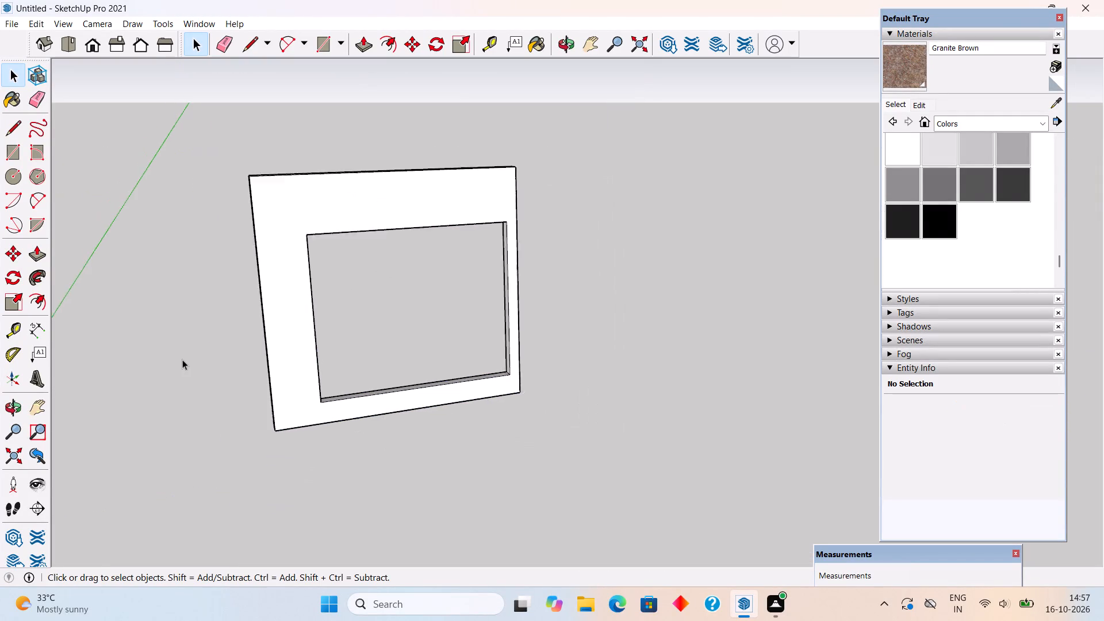
scroll(182, 359, "down", 1)
middle_click_drag(193, 361, 720, 307)
middle_click_drag(612, 426, 811, 417)
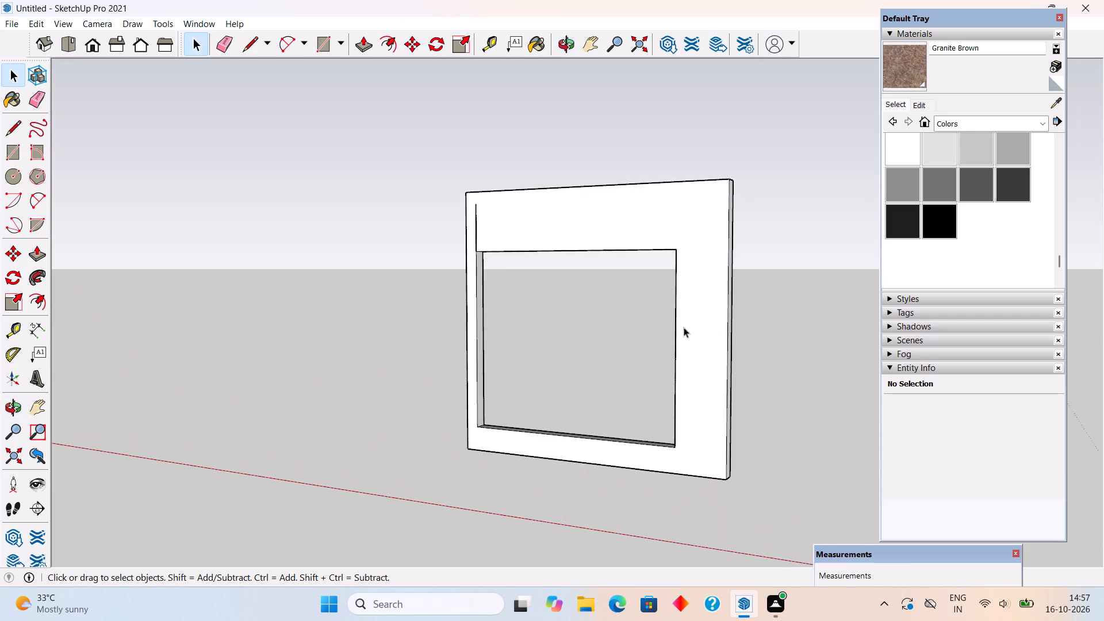
scroll(396, 214, "up", 4)
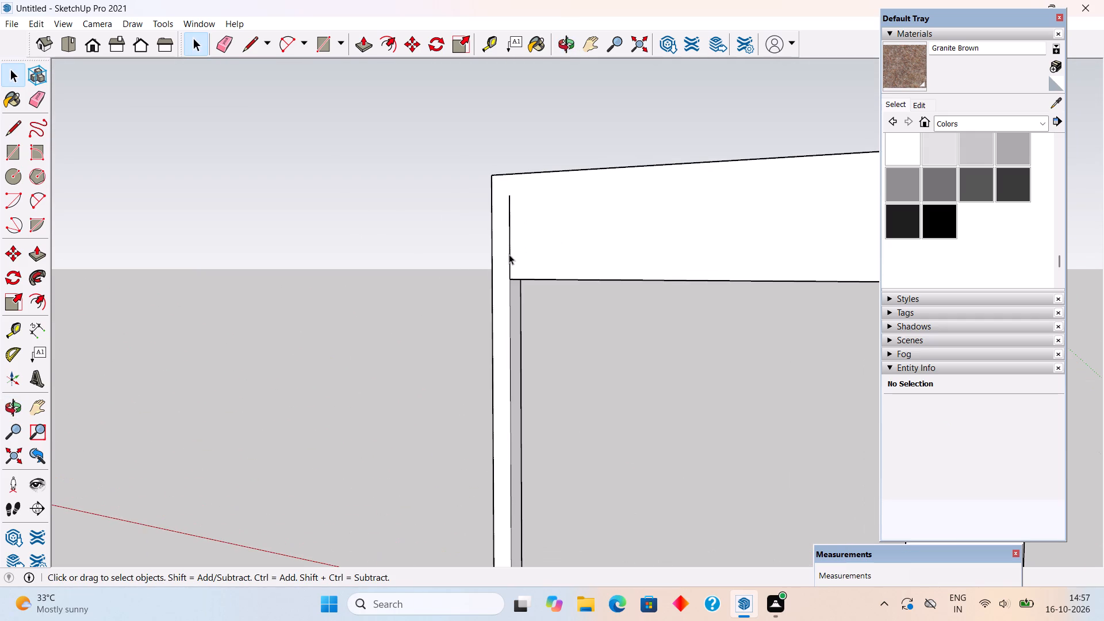
left_click(509, 254)
triple_click(509, 254)
left_click(509, 254)
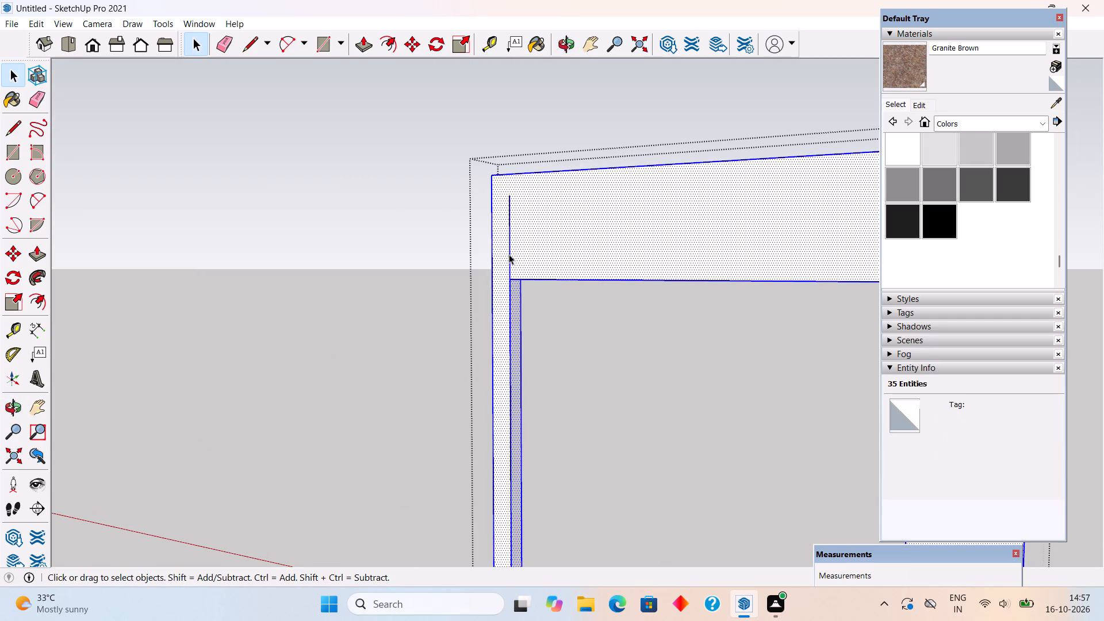
left_click(509, 254)
key("Delete")
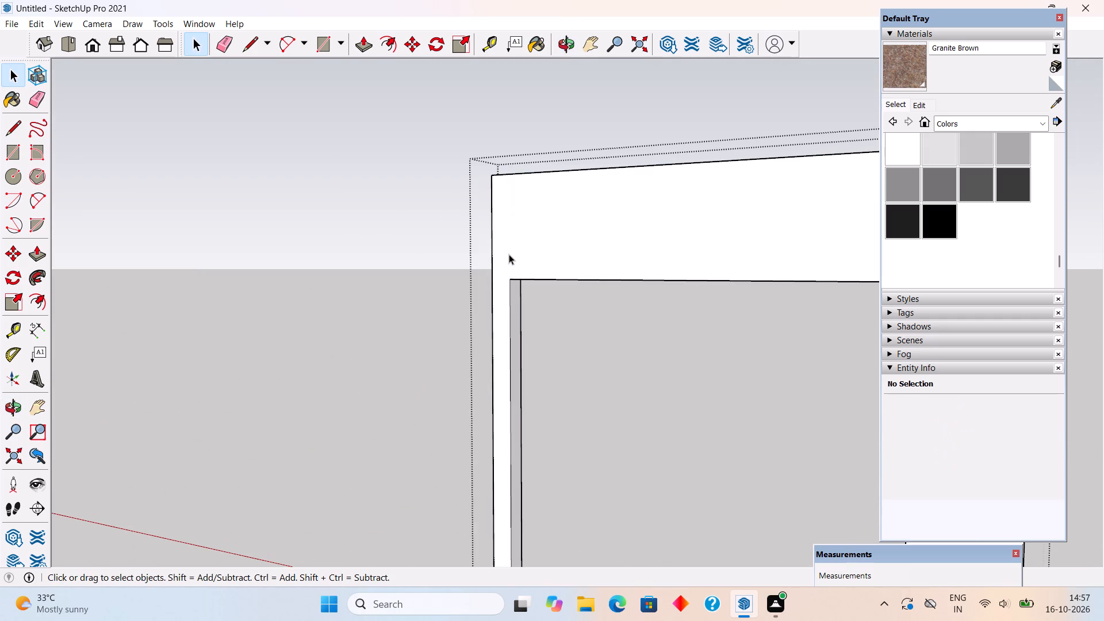
Draw vertical lines from the opening's corners to the panel's top edge (2' 6") and bottom edge (1'), separating the narrow side strip on the back face.
key("l")
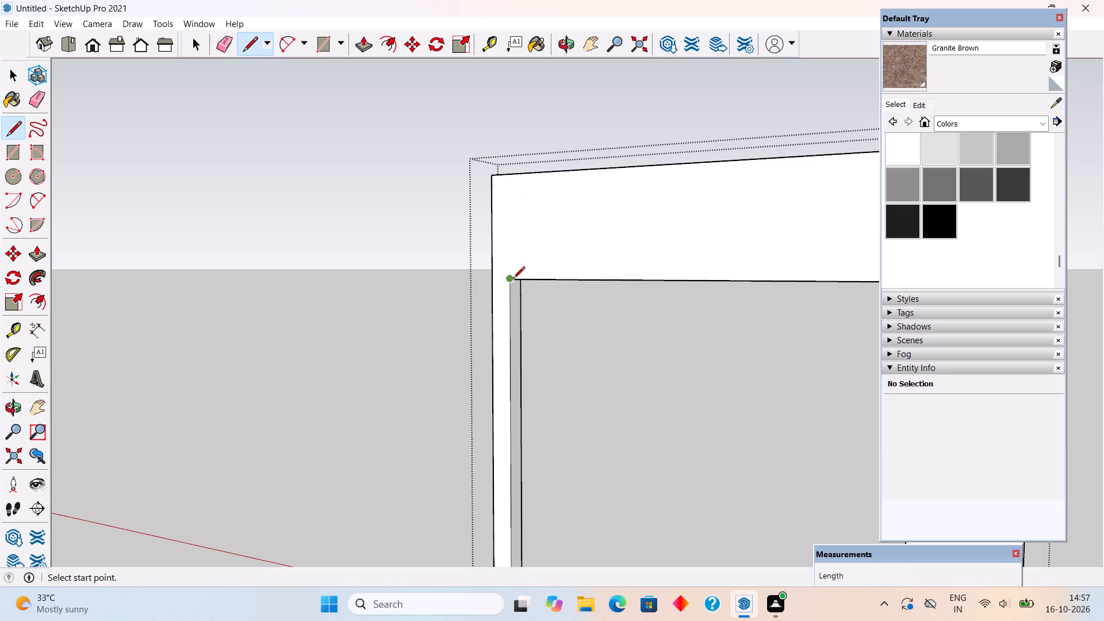
left_click(513, 279)
left_click(510, 177)
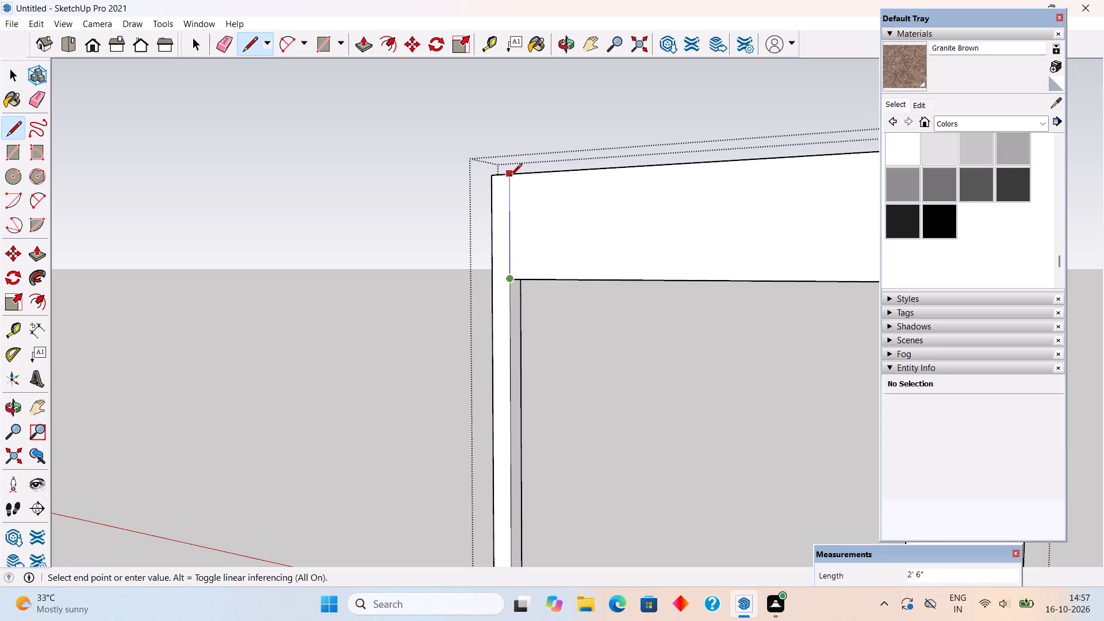
scroll(516, 232, "down", 10)
scroll(525, 401, "up", 5)
scroll(498, 352, "up", 4)
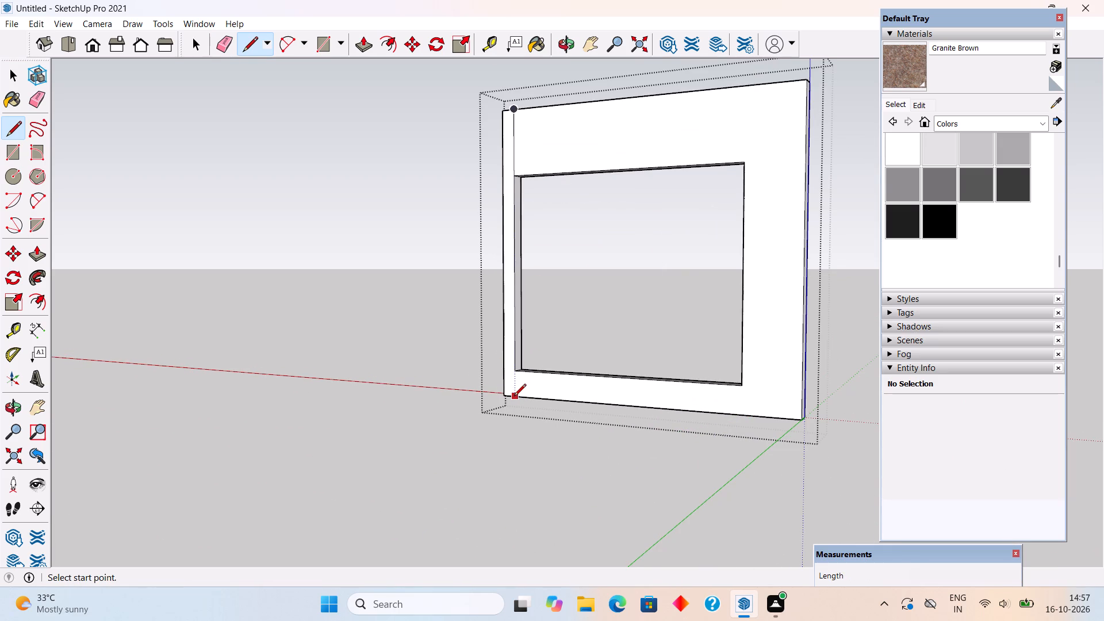
scroll(512, 399, "up", 10)
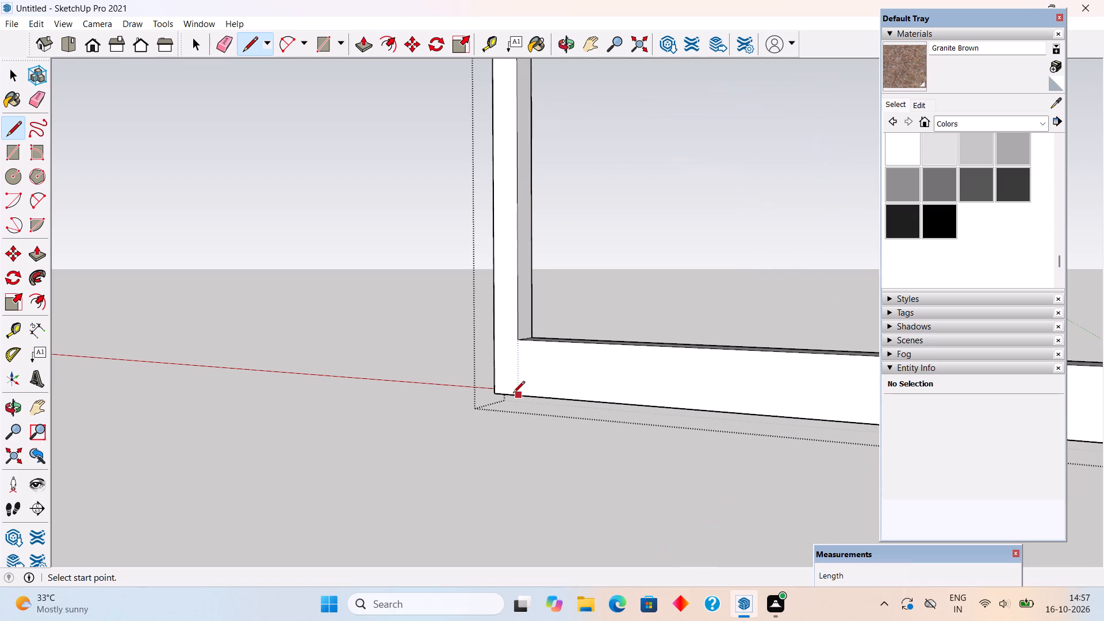
left_click(517, 396)
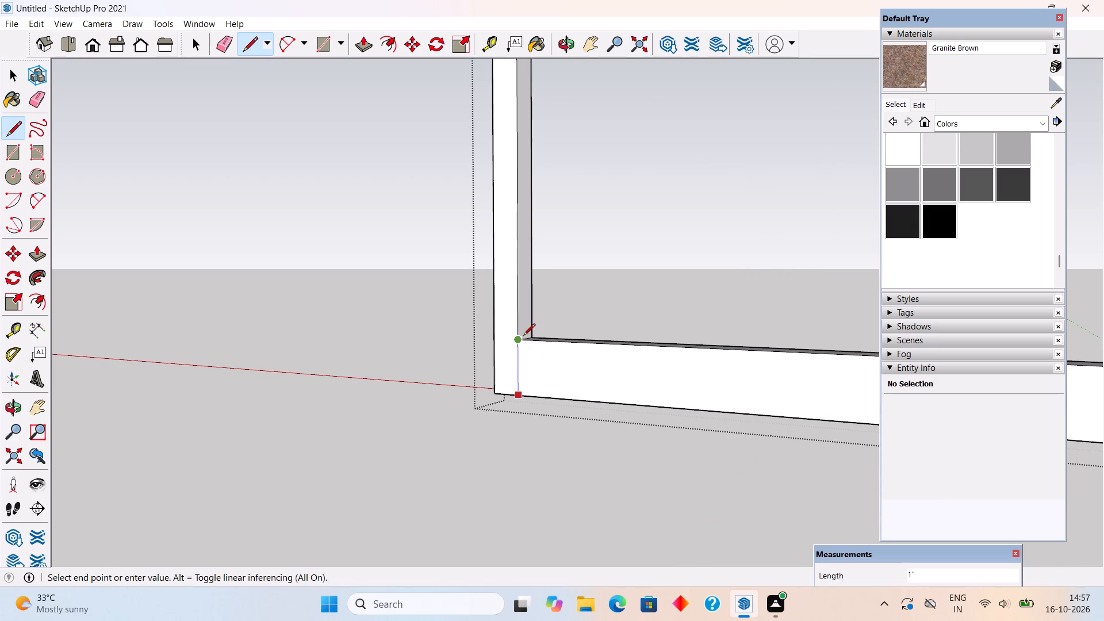
left_click(523, 336)
key("space")
Push/Pull the full-height narrow strip on the panel's back face about 3' 1" backward as a side return.
key("p")
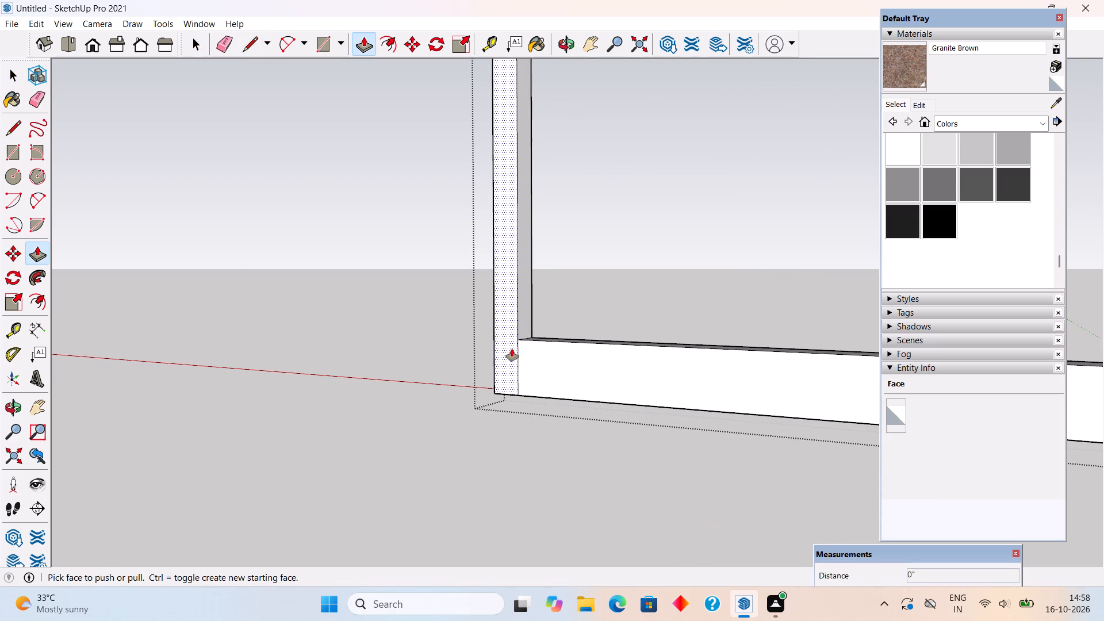
left_click(512, 349)
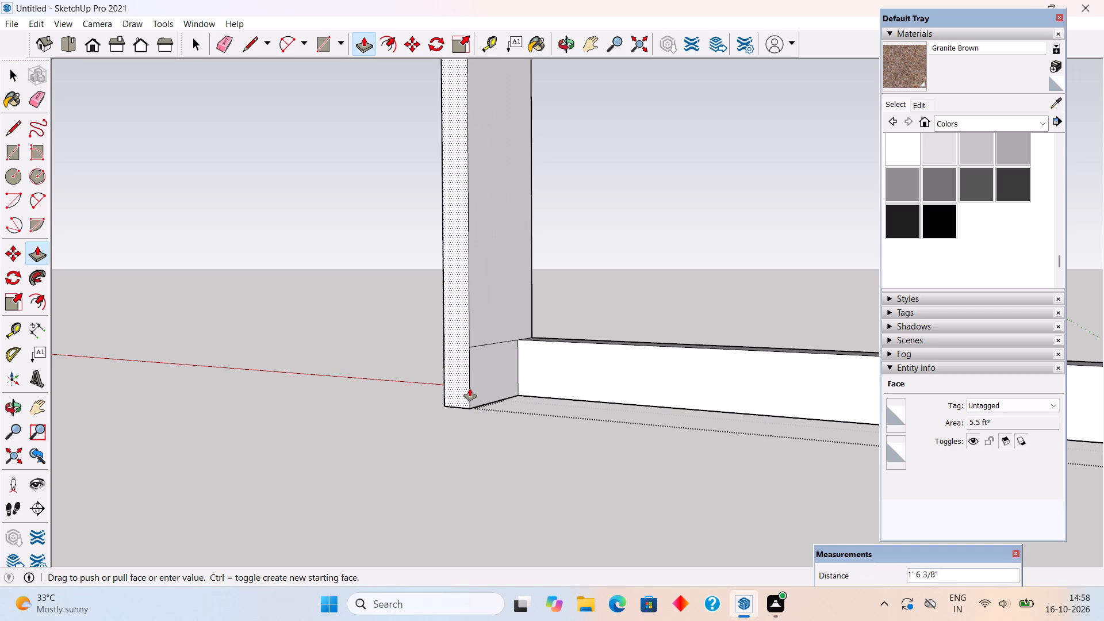
scroll(265, 494, "down", 12)
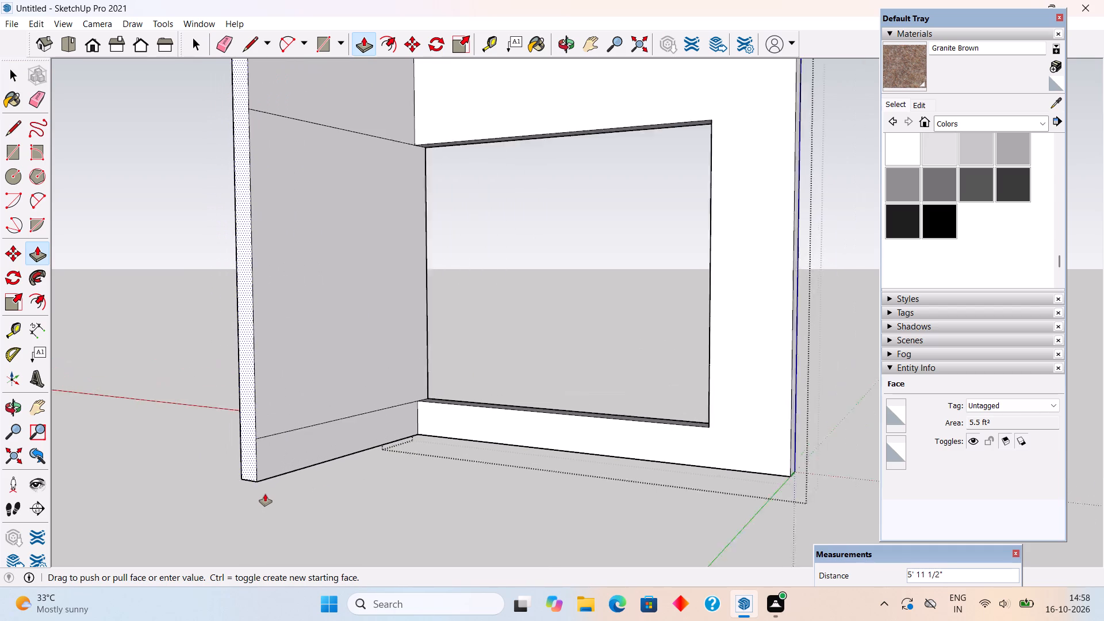
scroll(265, 494, "down", 1)
middle_click_drag(264, 494, 459, 510)
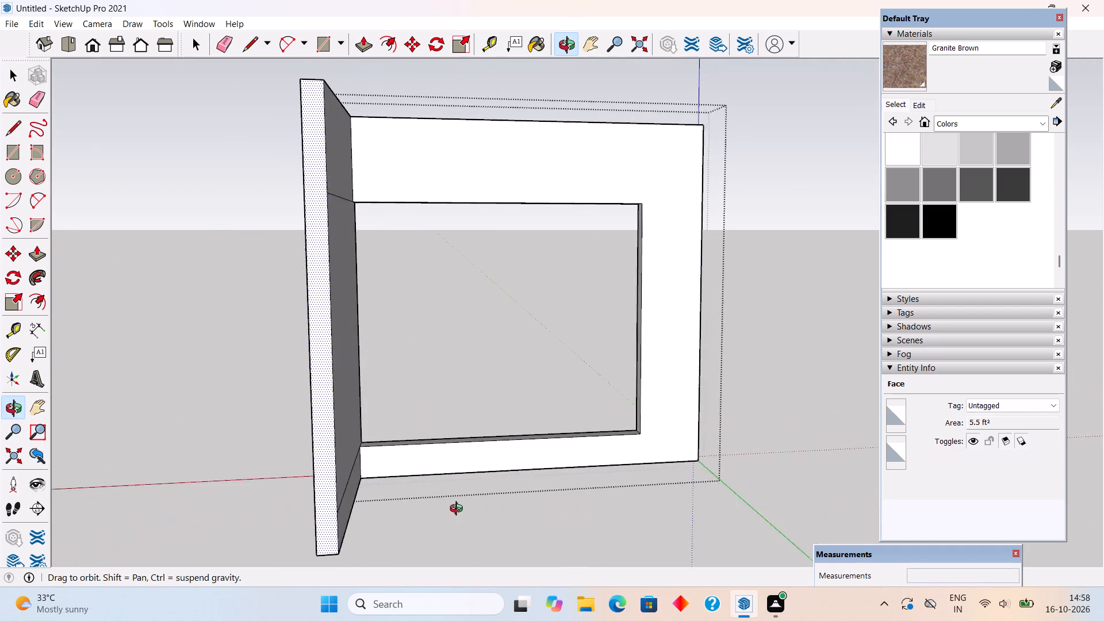
middle_click_drag(459, 510, 411, 514)
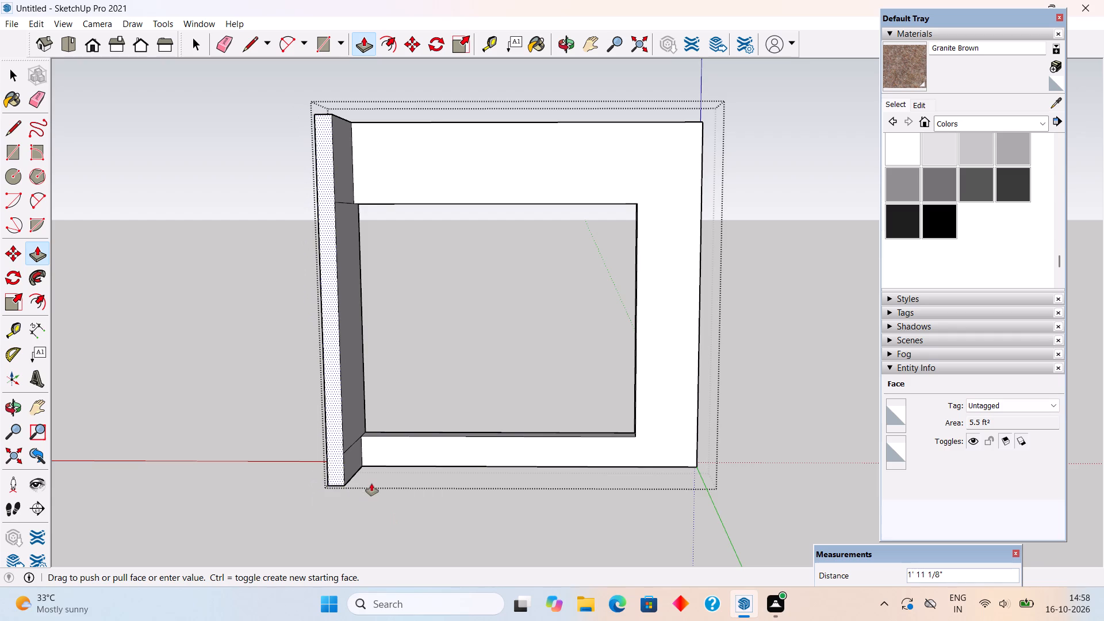
left_click(363, 499)
Examine the isolated frame panel and its side return from the back, sides and front.
middle_click_drag(570, 440, 95, 440)
scroll(95, 440, "down", 4)
middle_click_drag(613, 414, 399, 415)
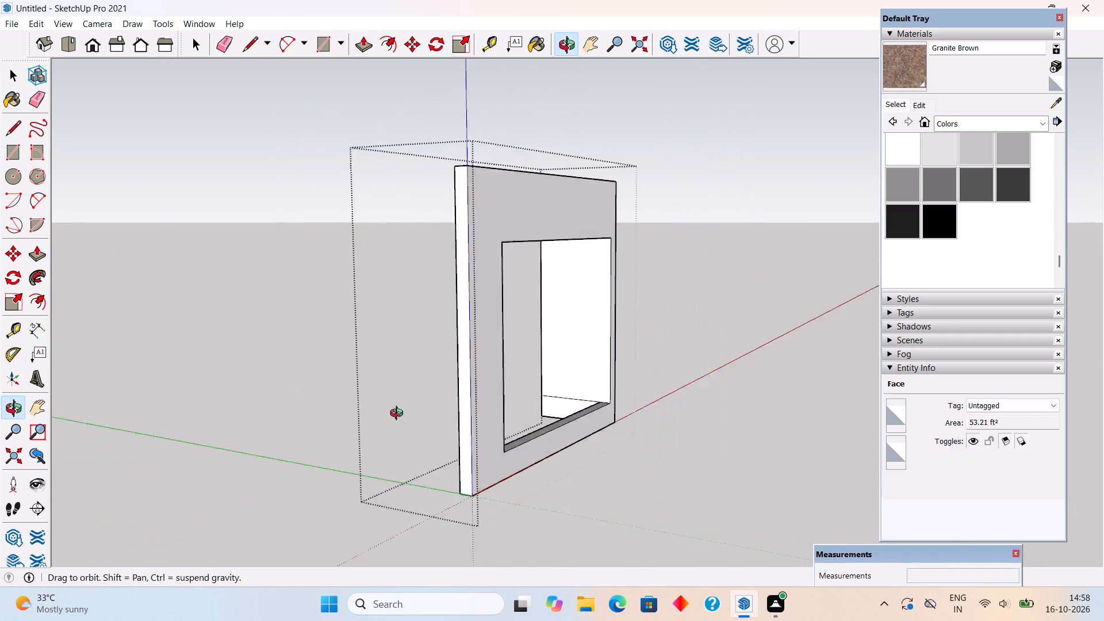
middle_click_drag(399, 415, 250, 415)
middle_click_drag(630, 407, 610, 451)
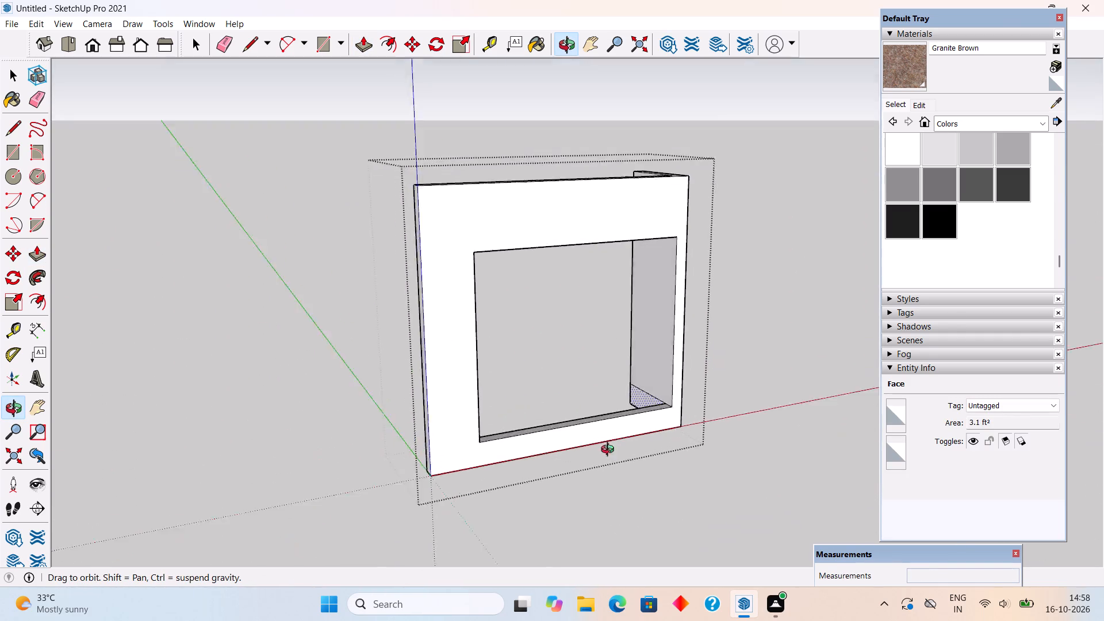
middle_click_drag(610, 451, 825, 441)
middle_click_drag(538, 436, 844, 363)
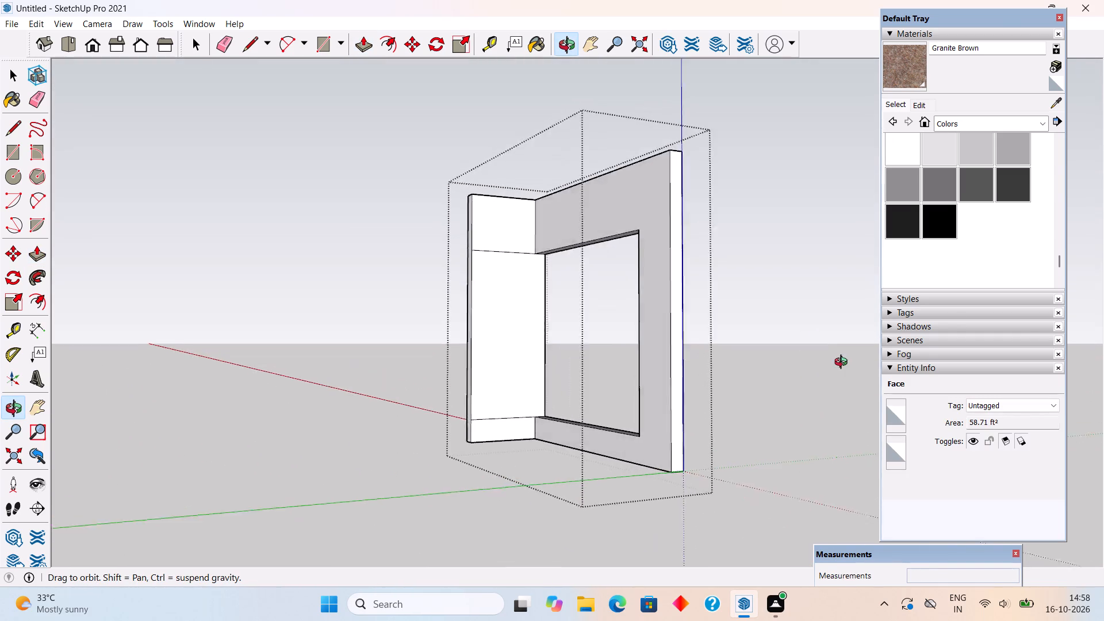
middle_click_drag(844, 363, 504, 381)
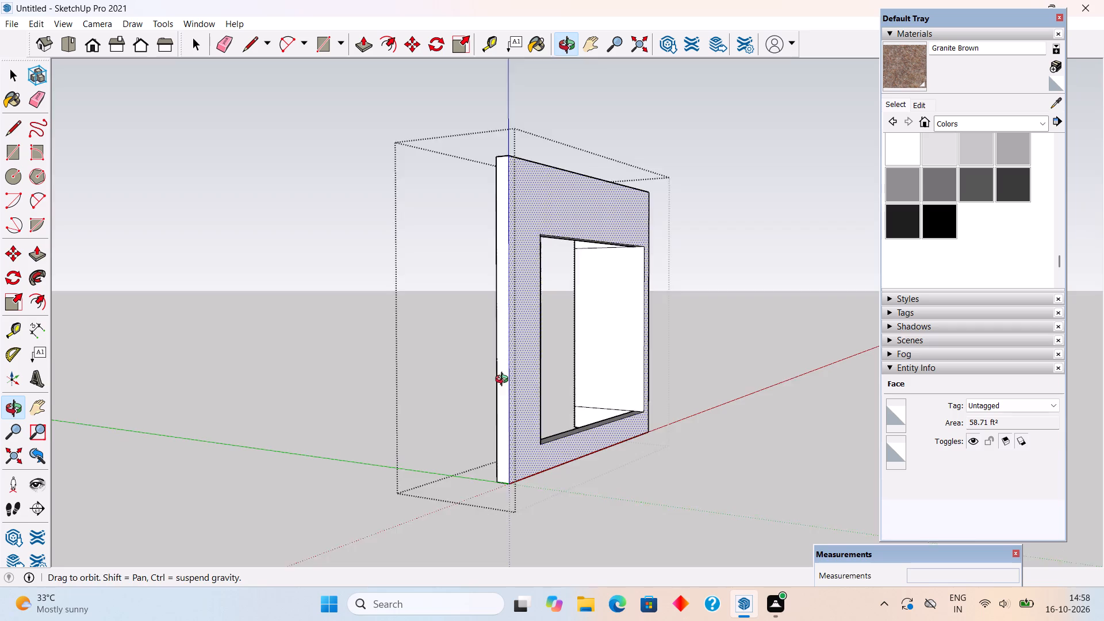
middle_click_drag(504, 381, 481, 390)
scroll(686, 362, "up", 7)
middle_click_drag(664, 360, 578, 361)
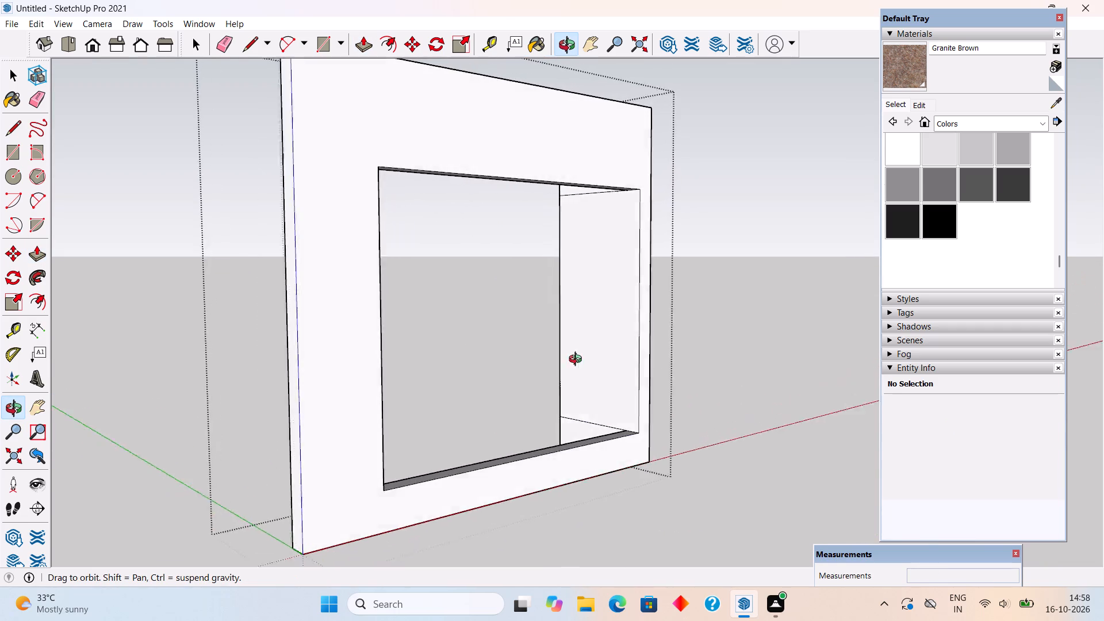
middle_click_drag(578, 361, 339, 370)
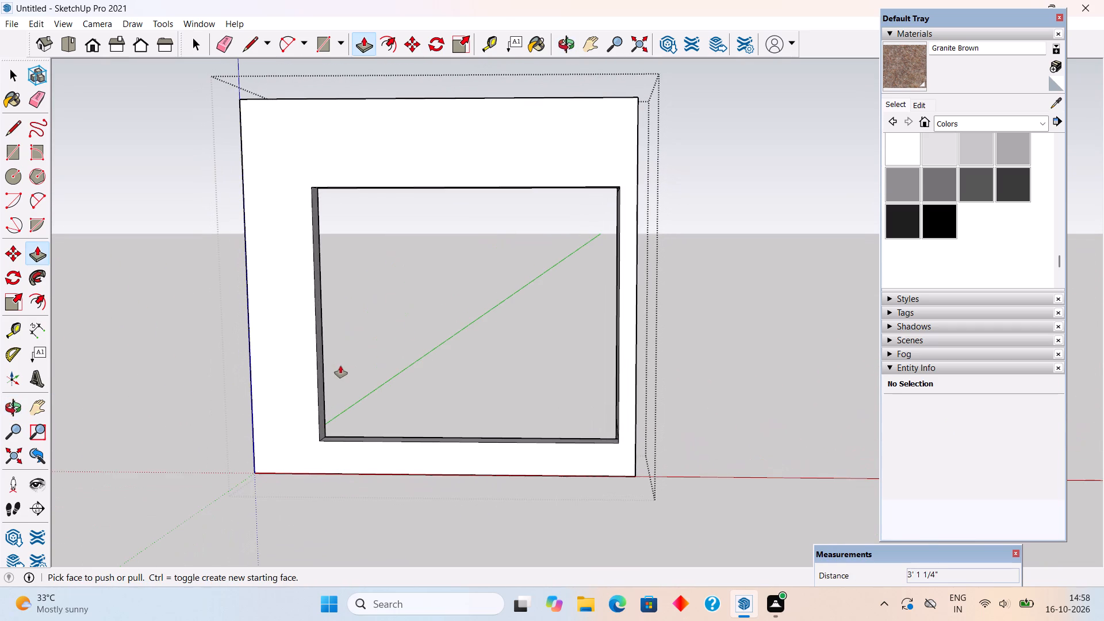
Close the frame panel group and unhide all the hidden entities of the house model.
key("space")
left_click(36, 25)
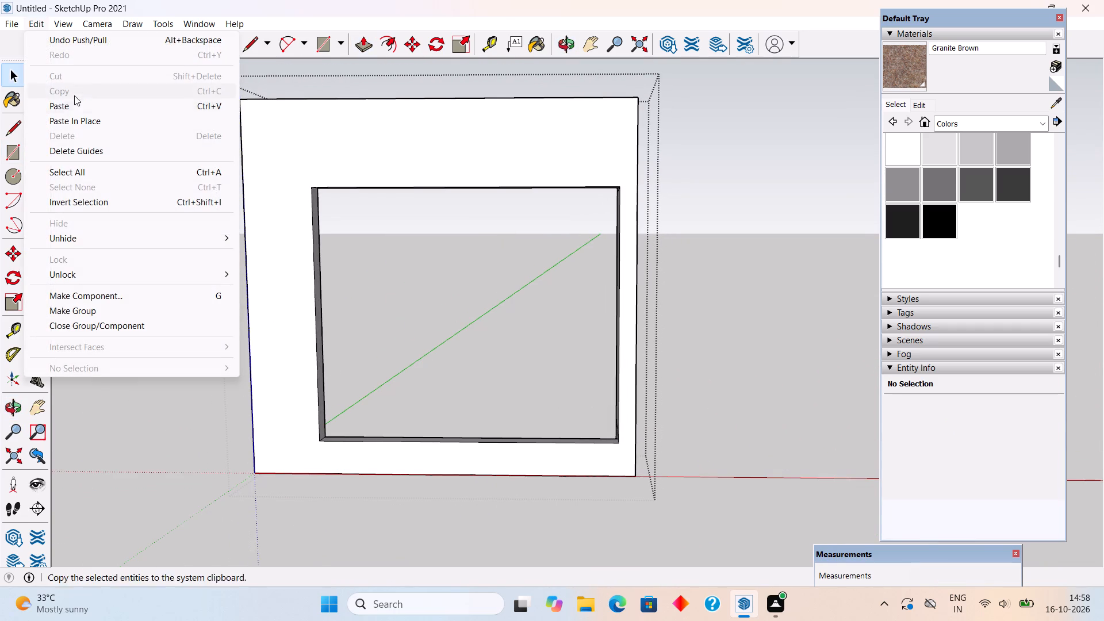
left_click(128, 233)
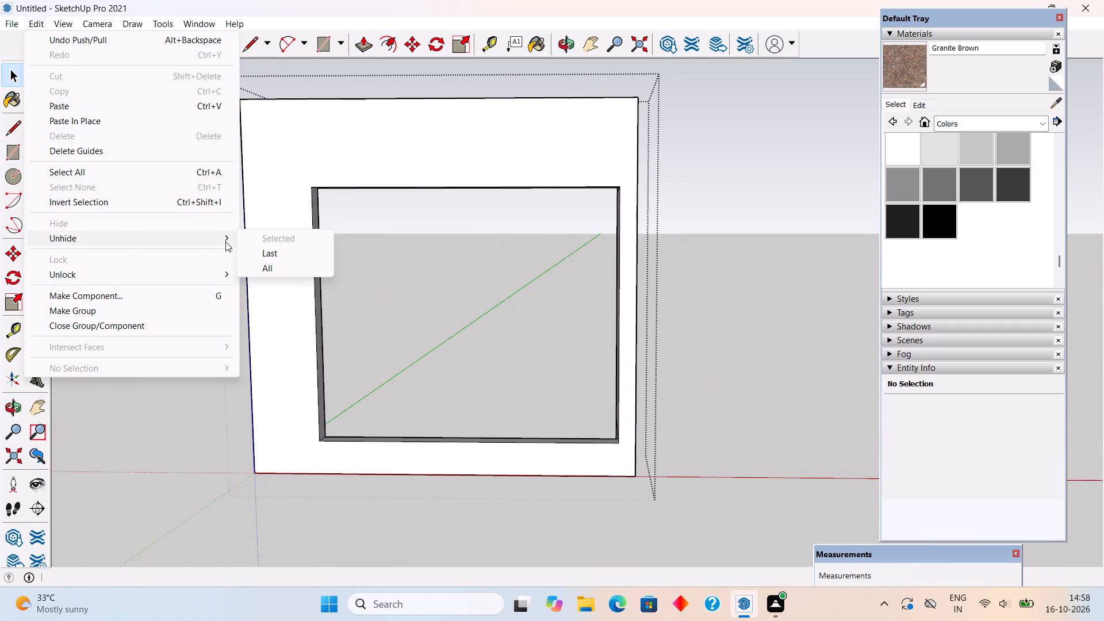
left_click(247, 266)
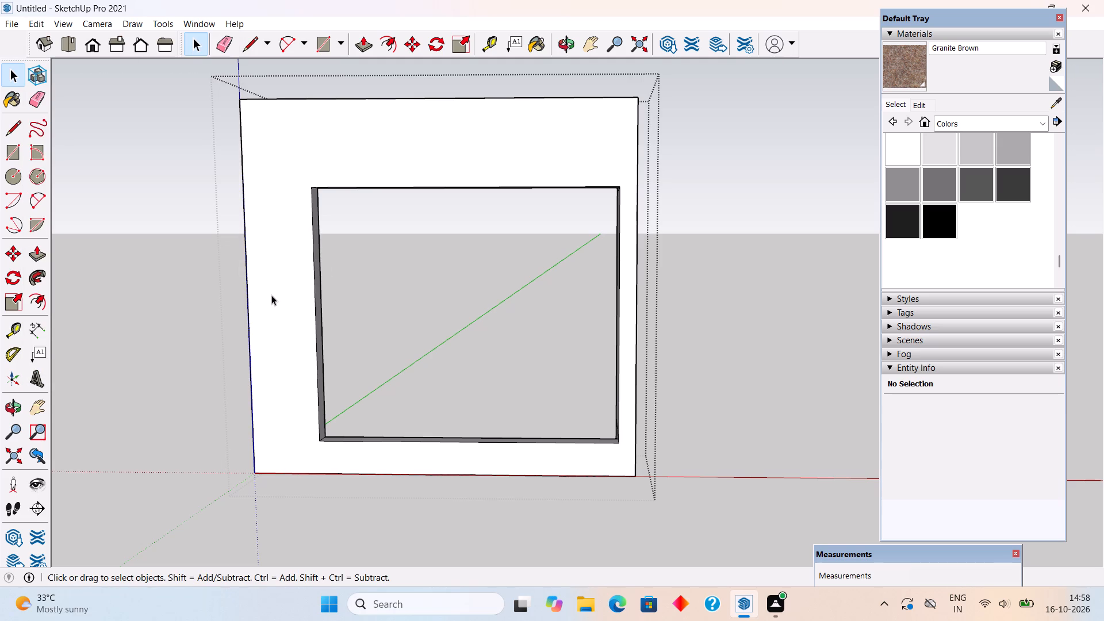
left_click(166, 260)
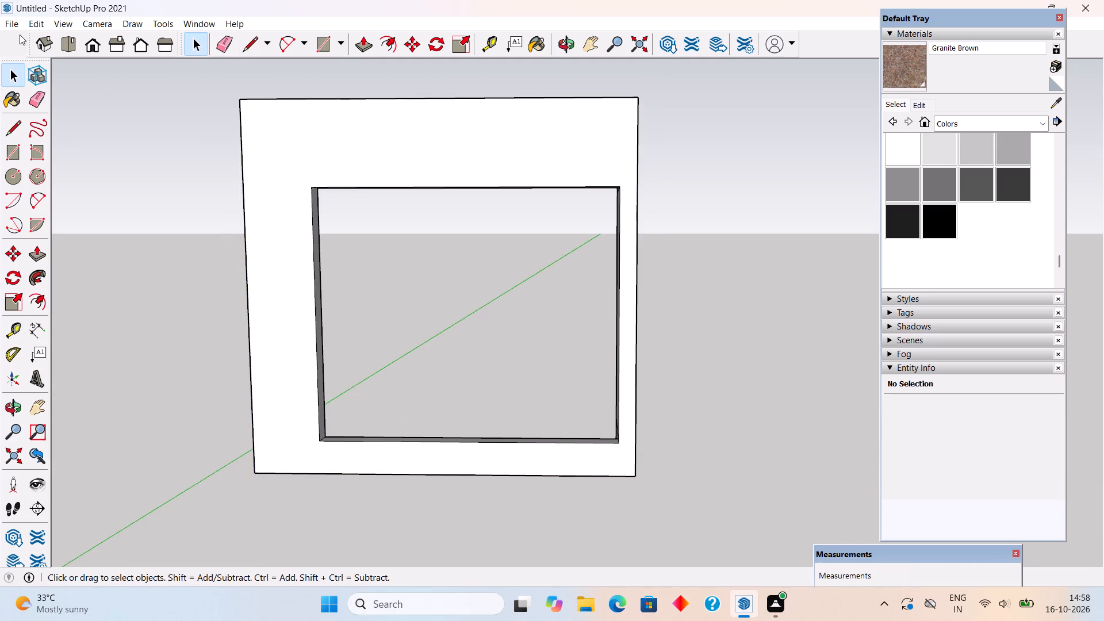
left_click(30, 27)
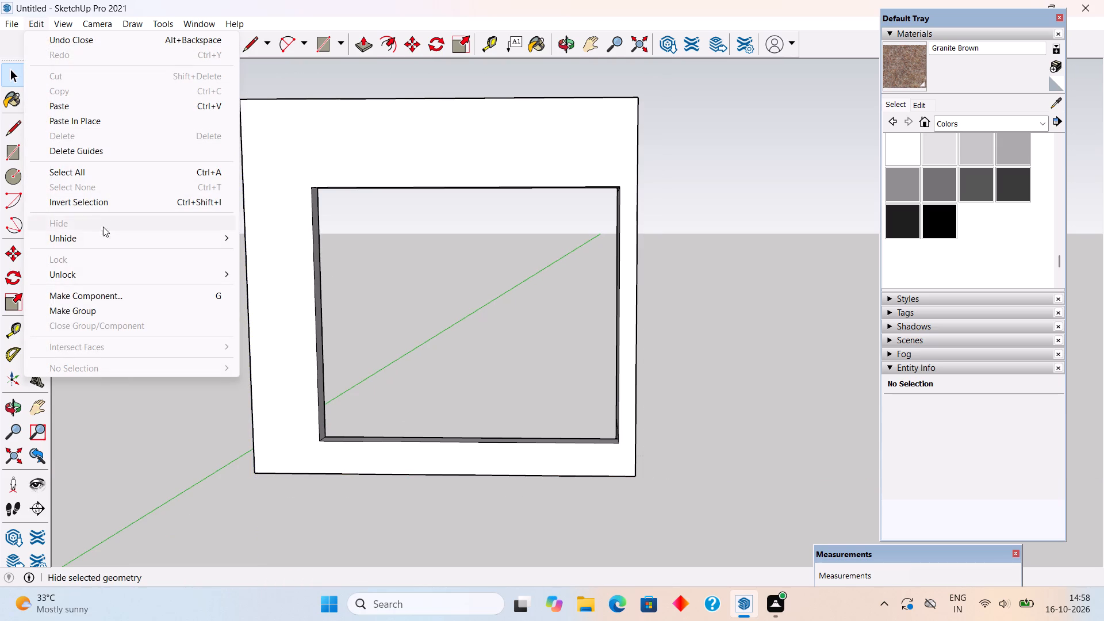
left_click(107, 239)
left_click(262, 266)
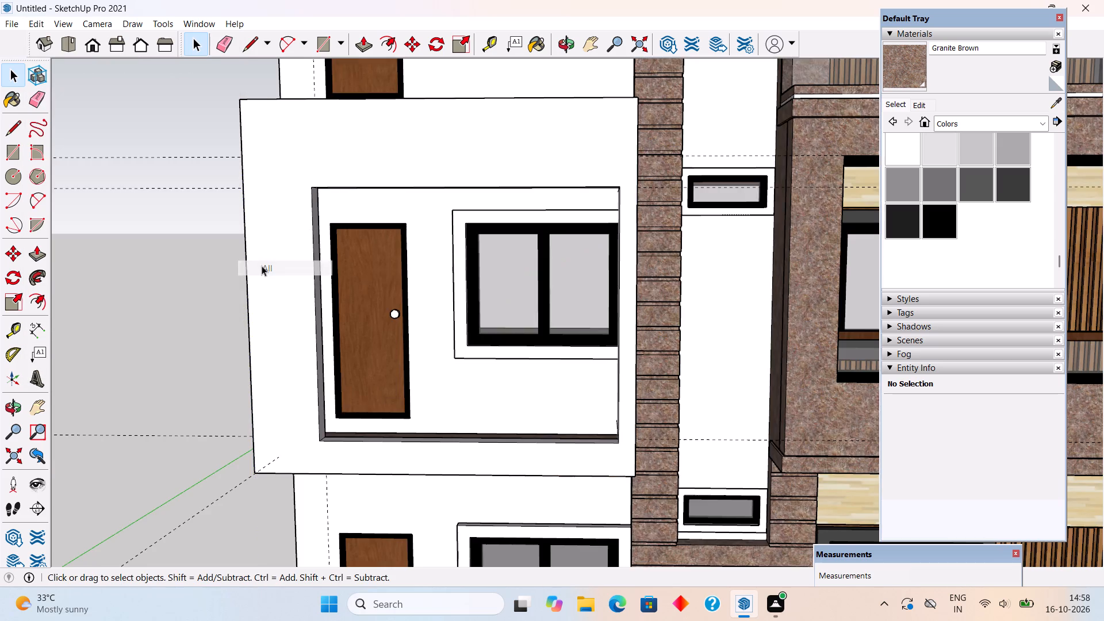
Inspect how the frame panel group and its side return sit against the middle-floor wall, slabs and neighbouring facade.
scroll(262, 266, "down", 4)
middle_click_drag(385, 305, 888, 316)
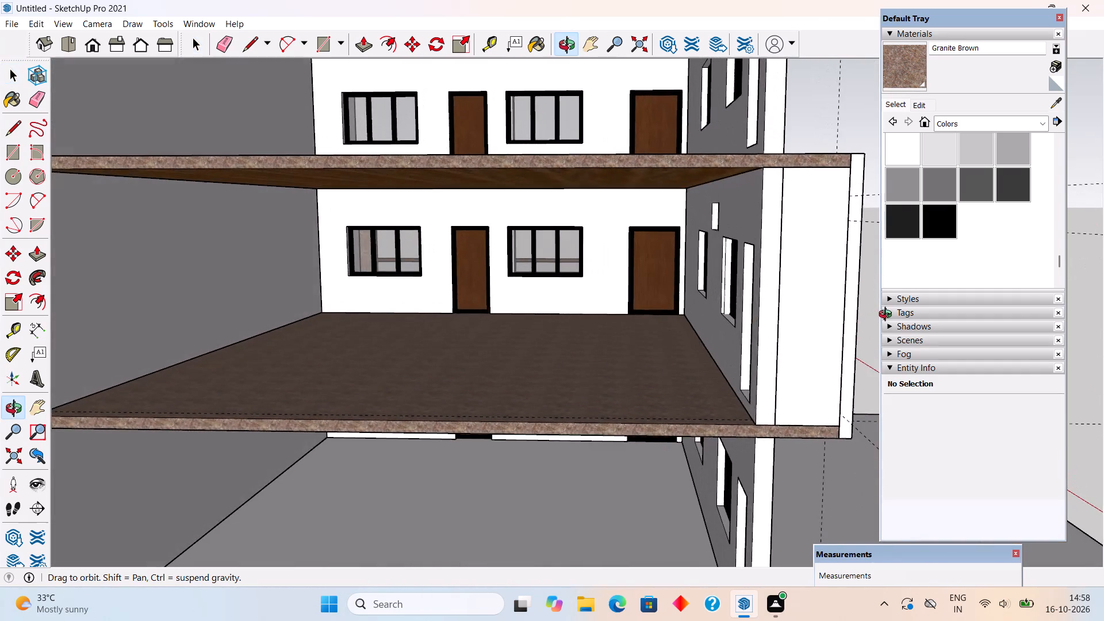
middle_click_drag(888, 316, 726, 296)
scroll(727, 296, "up", 5)
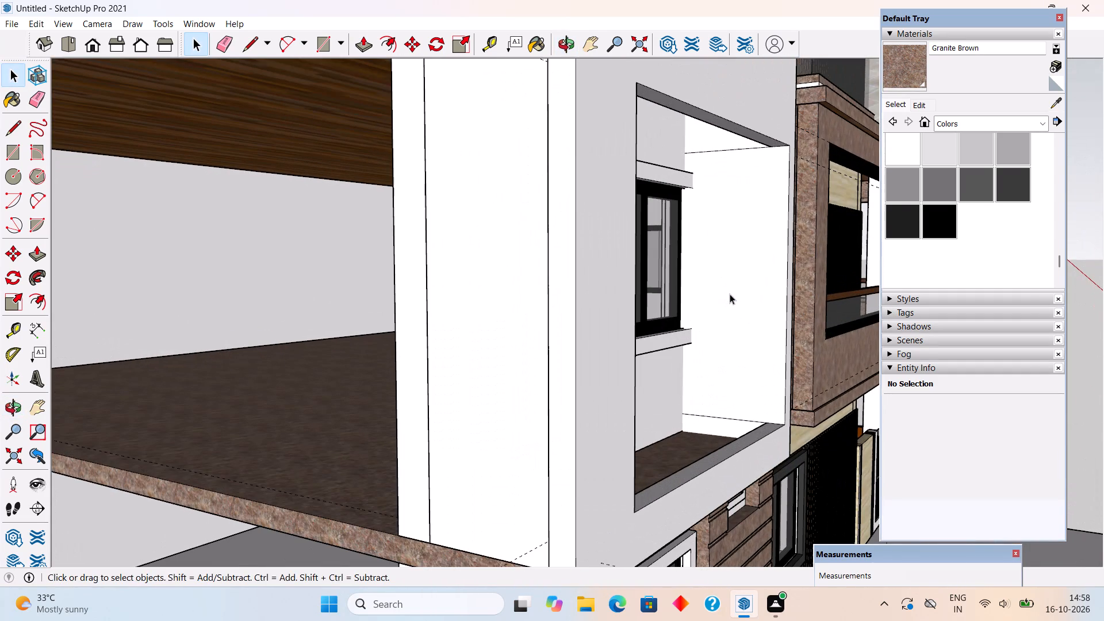
left_click(730, 294)
left_click(730, 294)
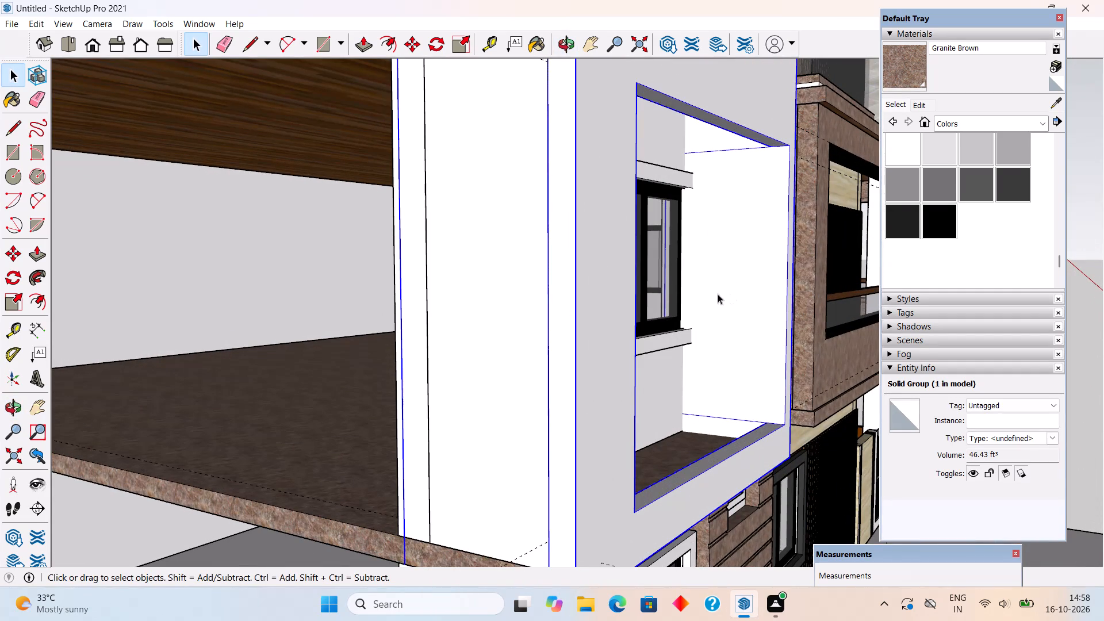
middle_click_drag(493, 322, 773, 296)
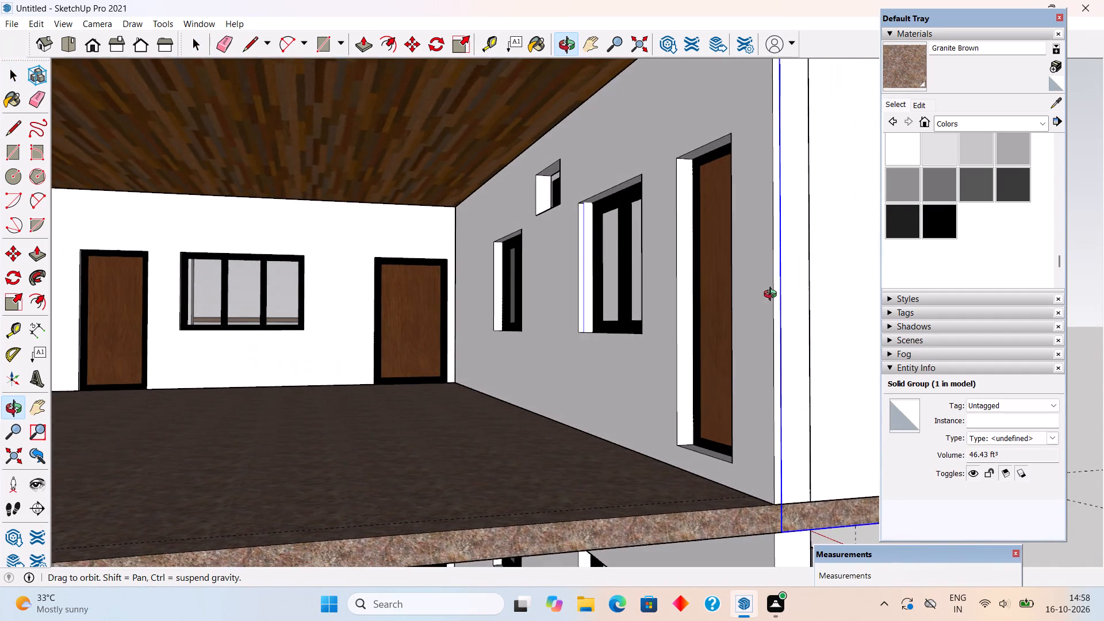
middle_click_drag(773, 296, 378, 340)
scroll(365, 335, "down", 6)
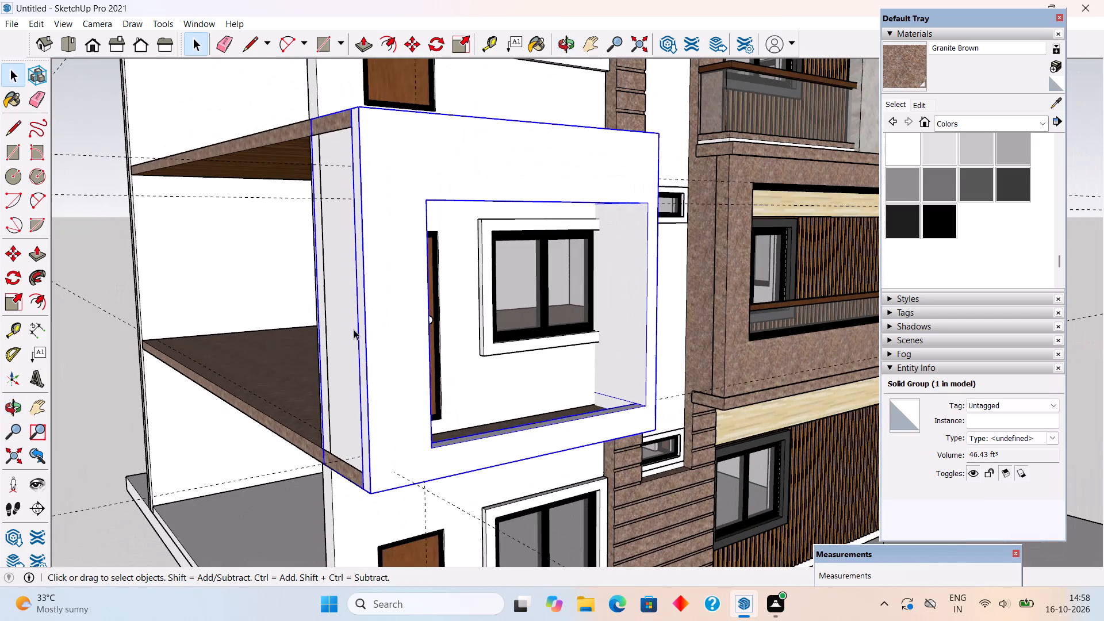
left_click(103, 305)
middle_click_drag(643, 329, 463, 334)
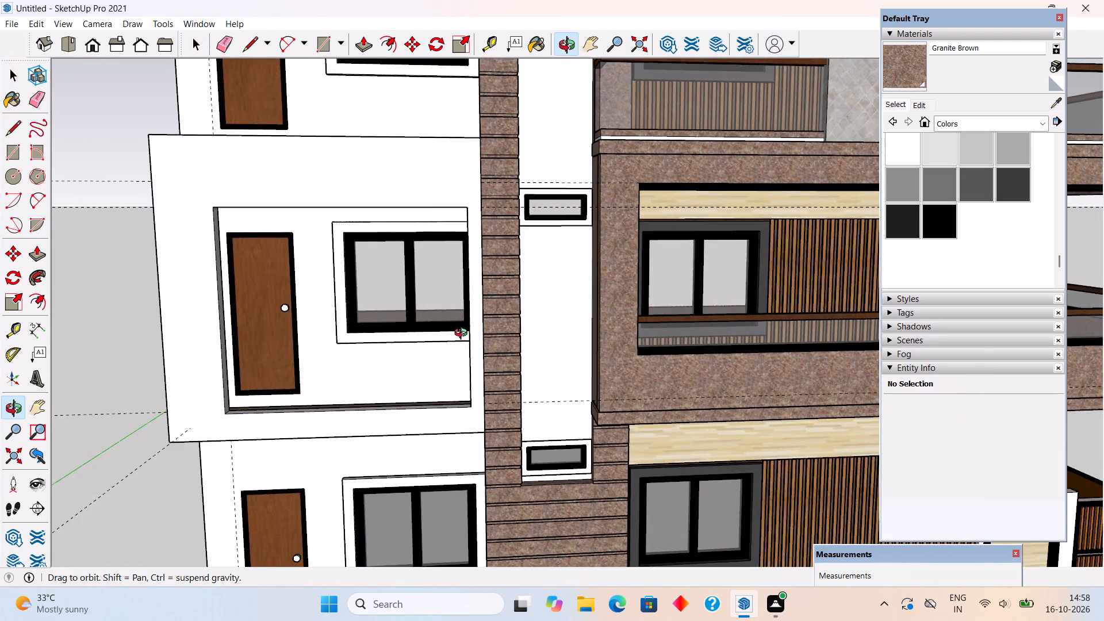
middle_click_drag(463, 334, 729, 284)
scroll(729, 284, "down", 4)
scroll(660, 226, "down", 4)
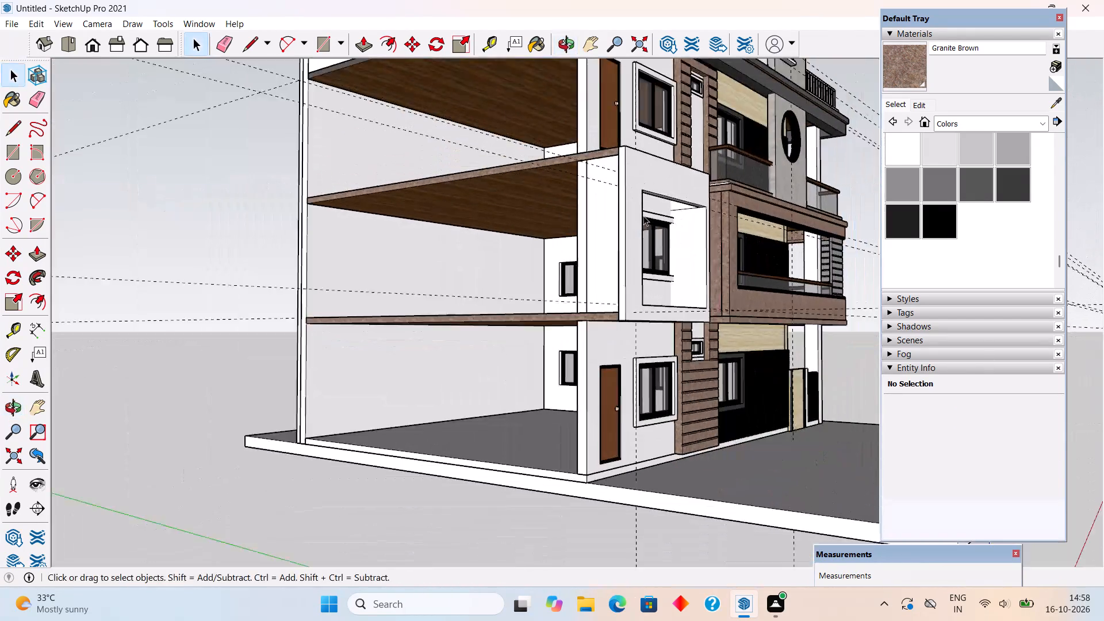
middle_click_drag(599, 228, 654, 404)
scroll(708, 398, "up", 5)
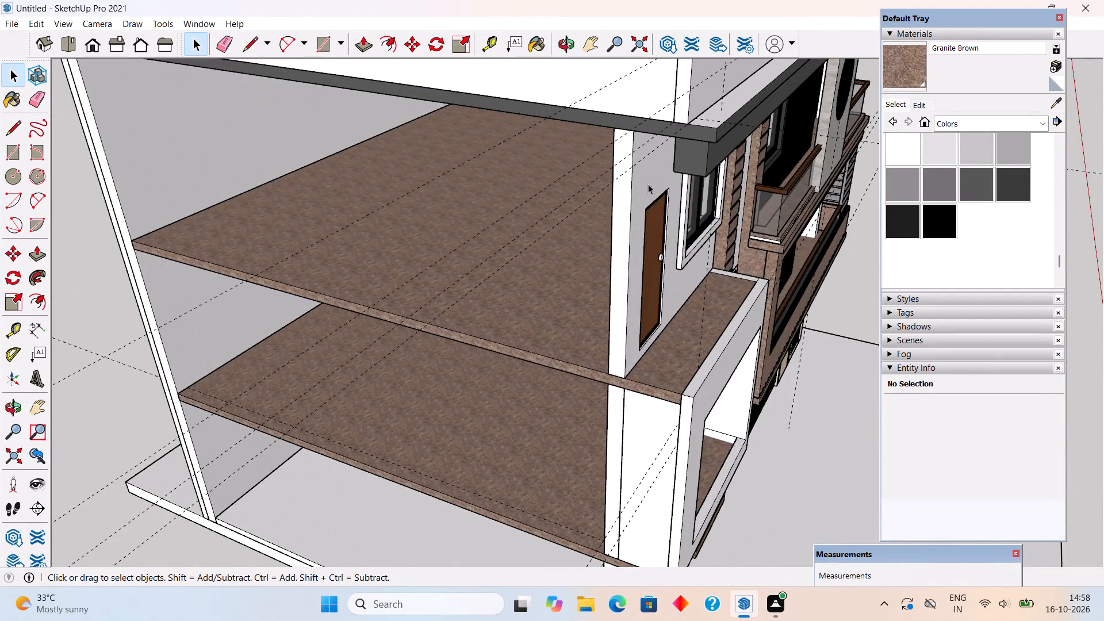
Examine the frame panel, its opening and its side return from the open side and from the front.
scroll(648, 184, "down", 4)
scroll(700, 484, "up", 4)
scroll(617, 456, "up", 2)
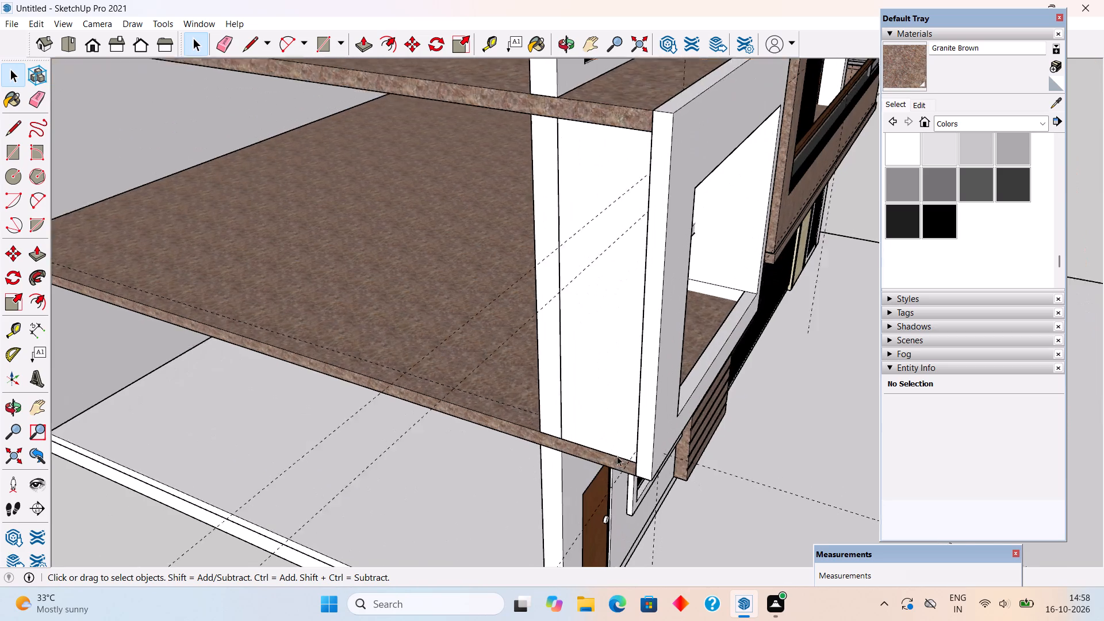
scroll(617, 456, "up", 2)
scroll(570, 419, "up", 2)
left_click(601, 402)
middle_click_drag(647, 377, 338, 298)
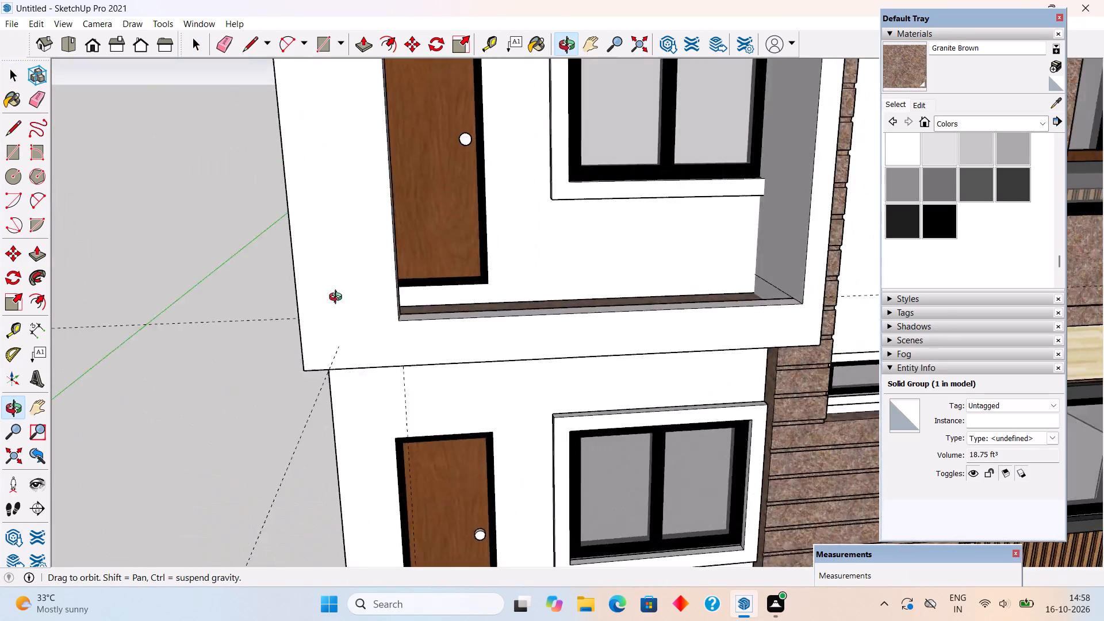
middle_click_drag(338, 298, 287, 308)
scroll(288, 308, "down", 8)
middle_click_drag(554, 206, 576, 200)
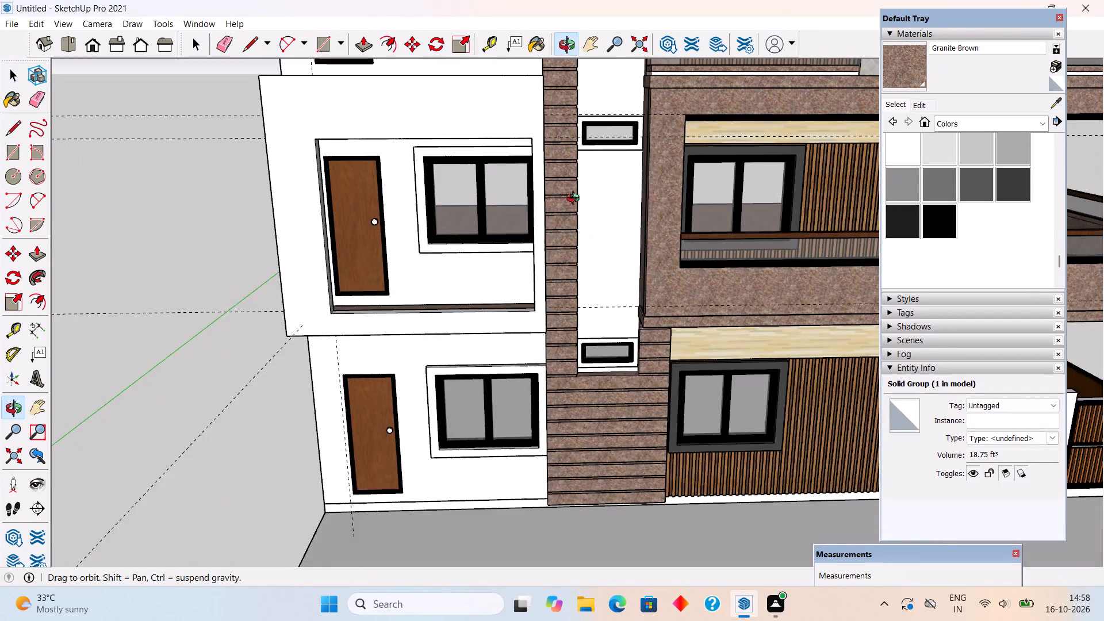
middle_click_drag(576, 200, 630, 189)
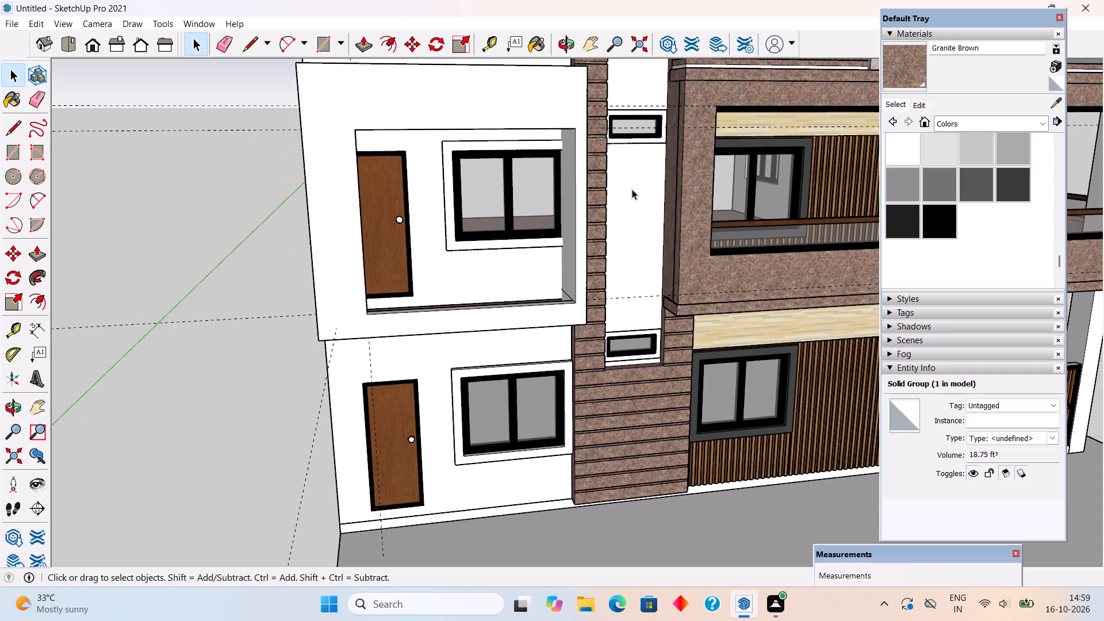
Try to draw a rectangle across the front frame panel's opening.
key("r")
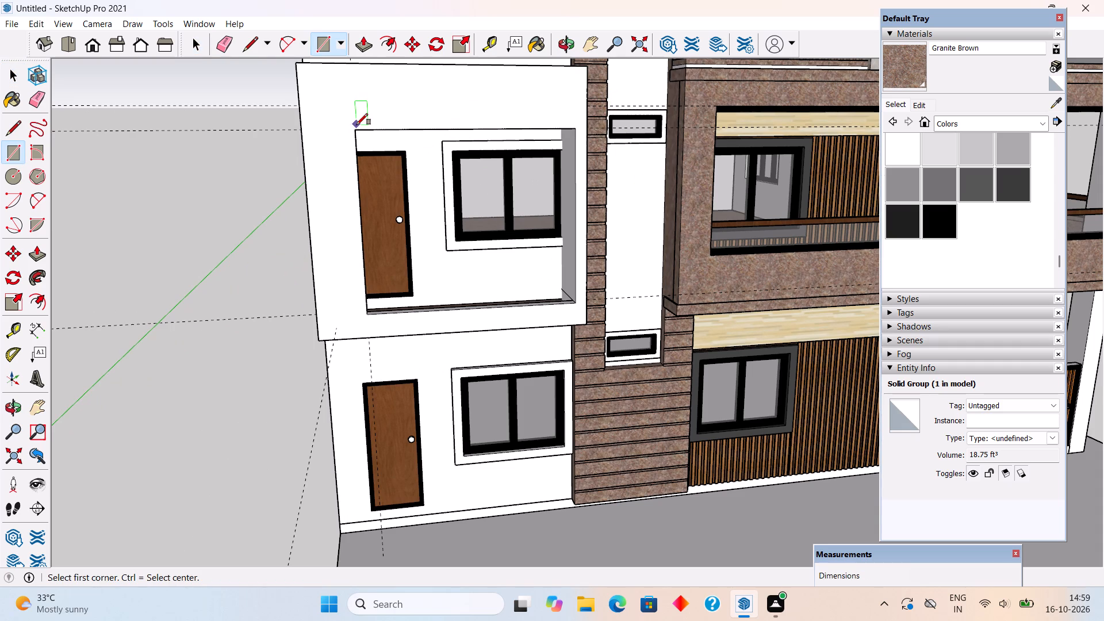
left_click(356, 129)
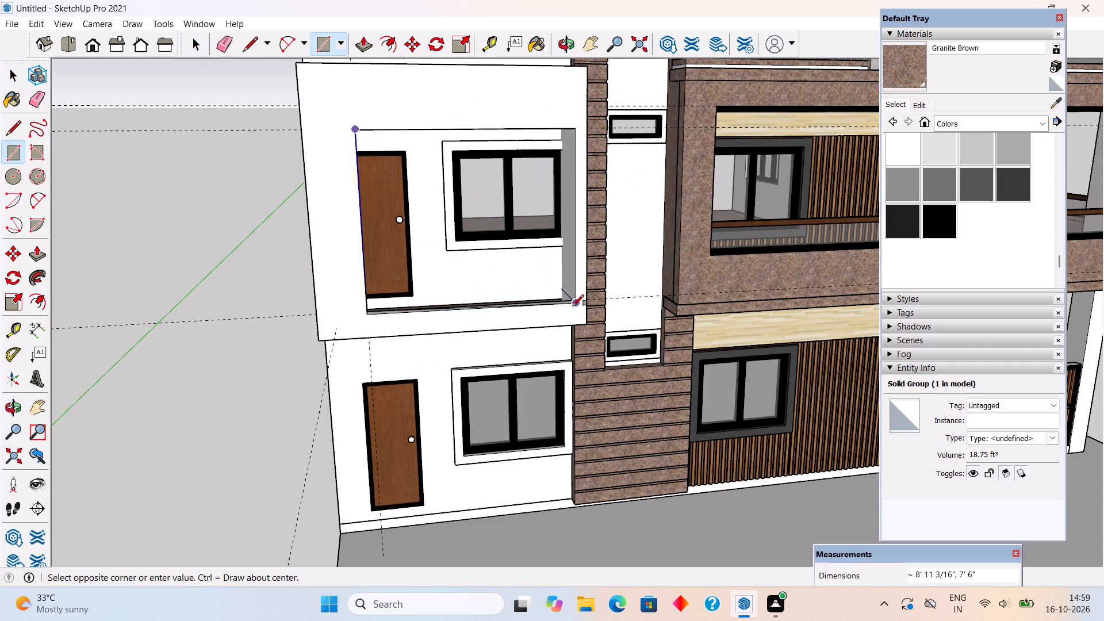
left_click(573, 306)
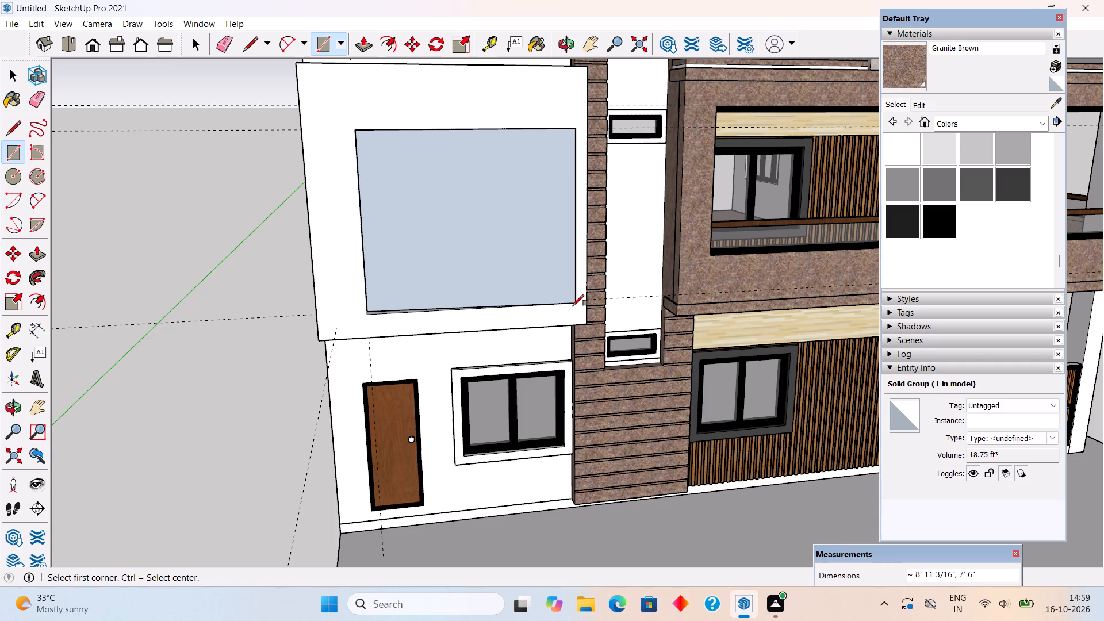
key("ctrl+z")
Draw an 8' 11" by 7' 6" rectangle across the front frame panel's opening, corner to corner.
middle_click_drag(339, 118, 398, 134)
scroll(390, 148, "up", 4)
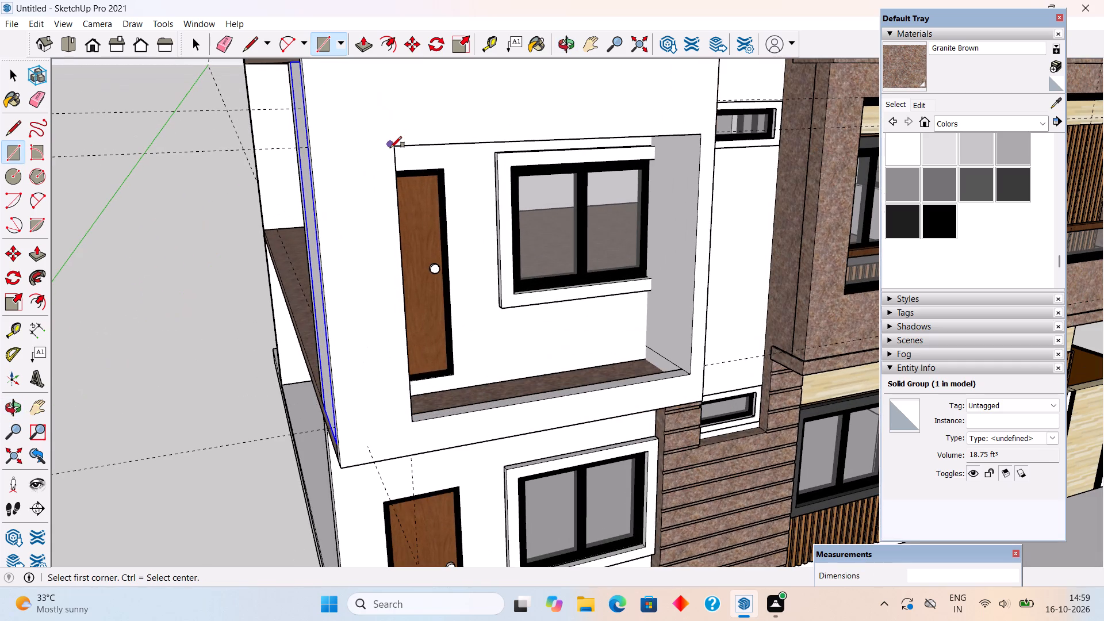
left_click(399, 145)
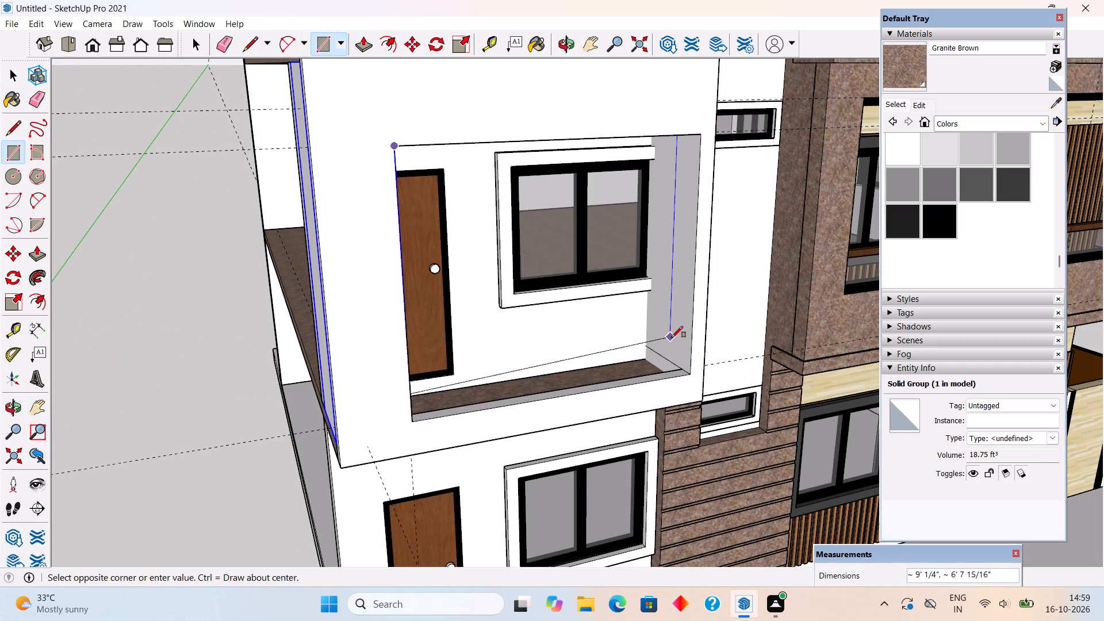
left_click(691, 374)
Offset the rectangle's outline 5" inward and delete the inner face to leave a border around the opening.
key("f")
left_click(602, 364)
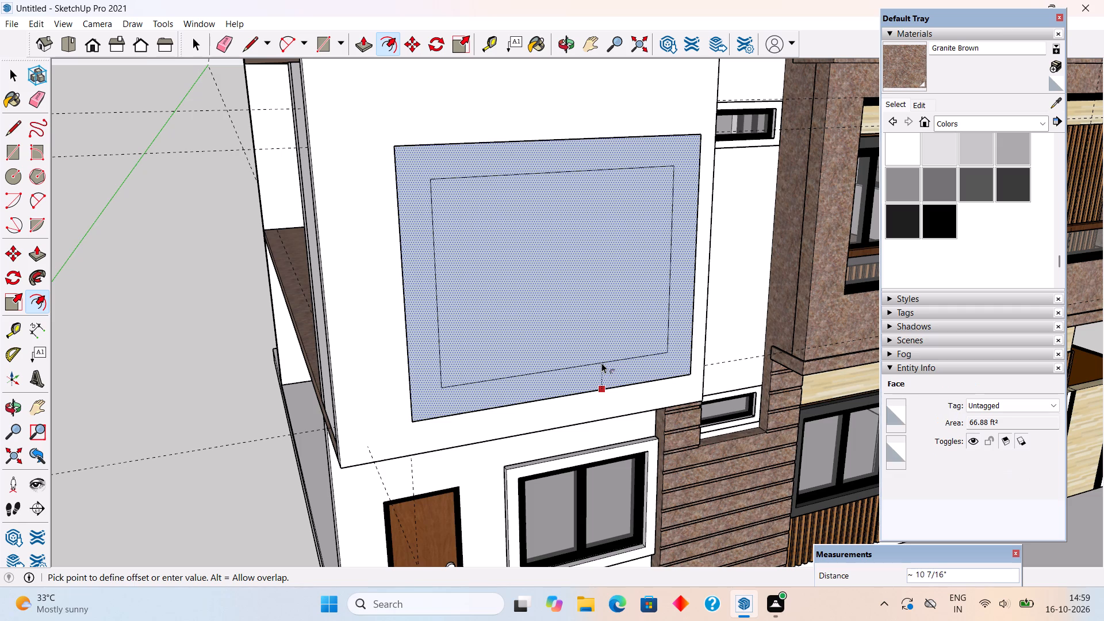
type("5\"")
key("Return")
key("space")
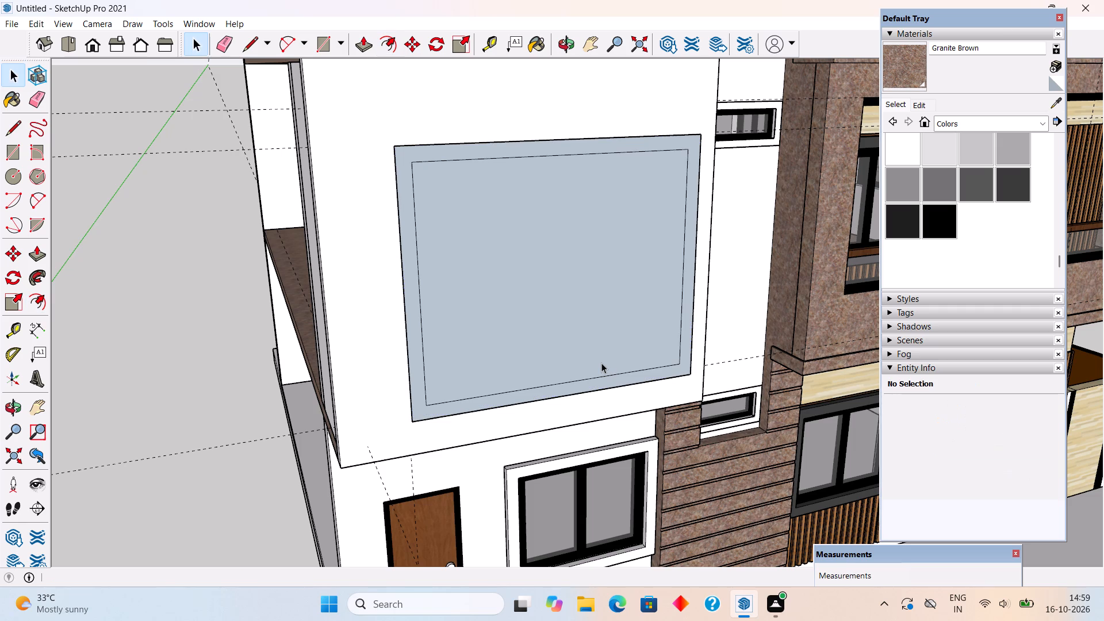
left_click(601, 357)
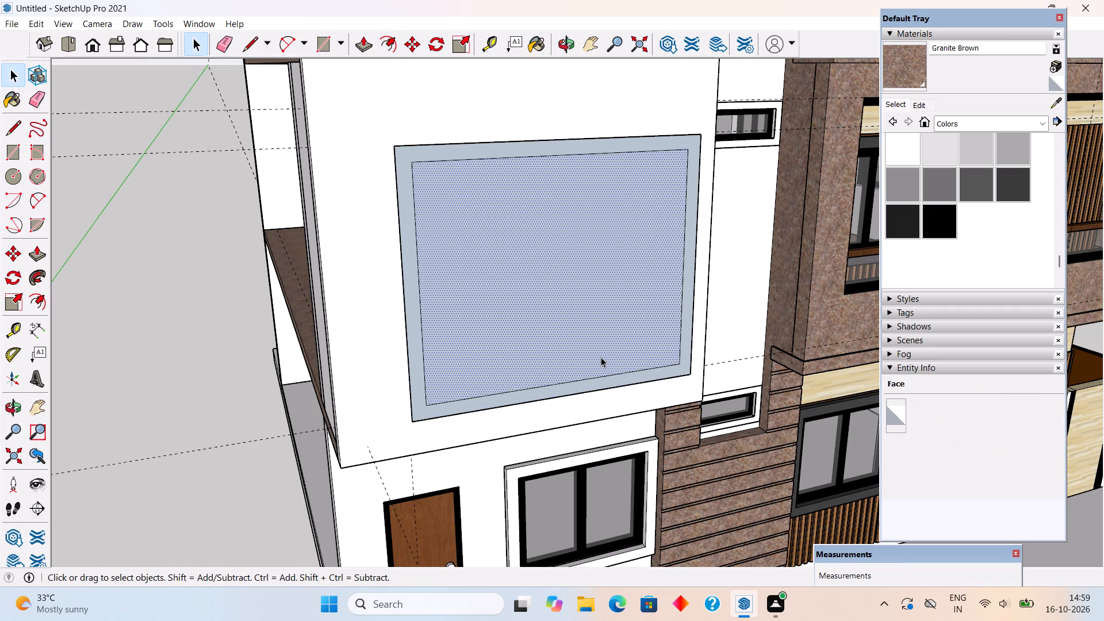
key("p")
key("Delete")
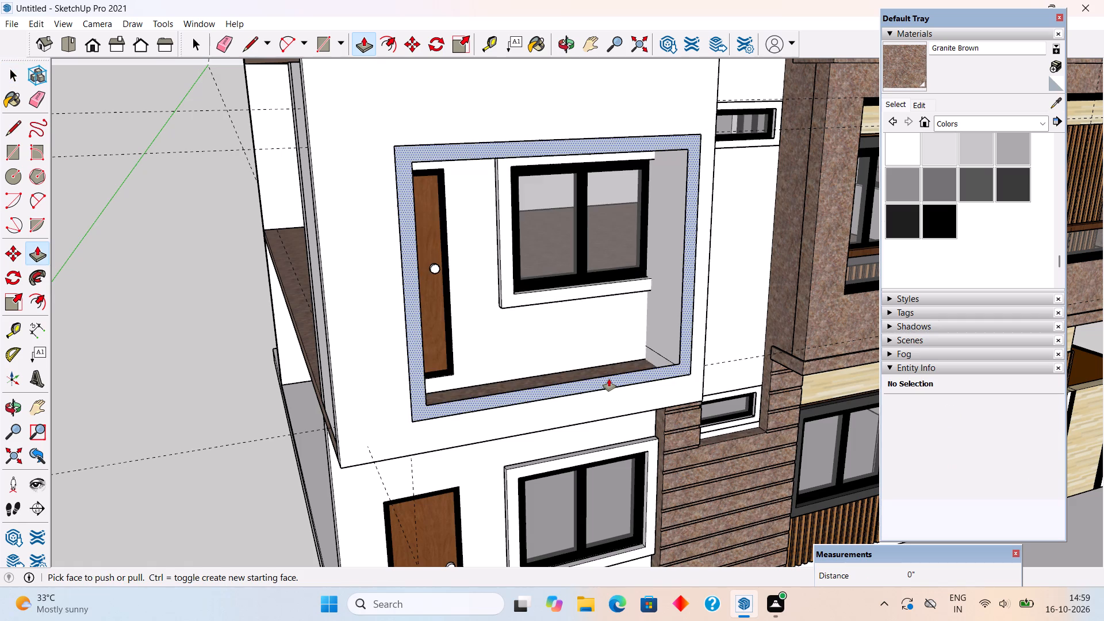
Push/Pull the border face 6" outward from the panel and make the whole border frame a group.
left_click(609, 379)
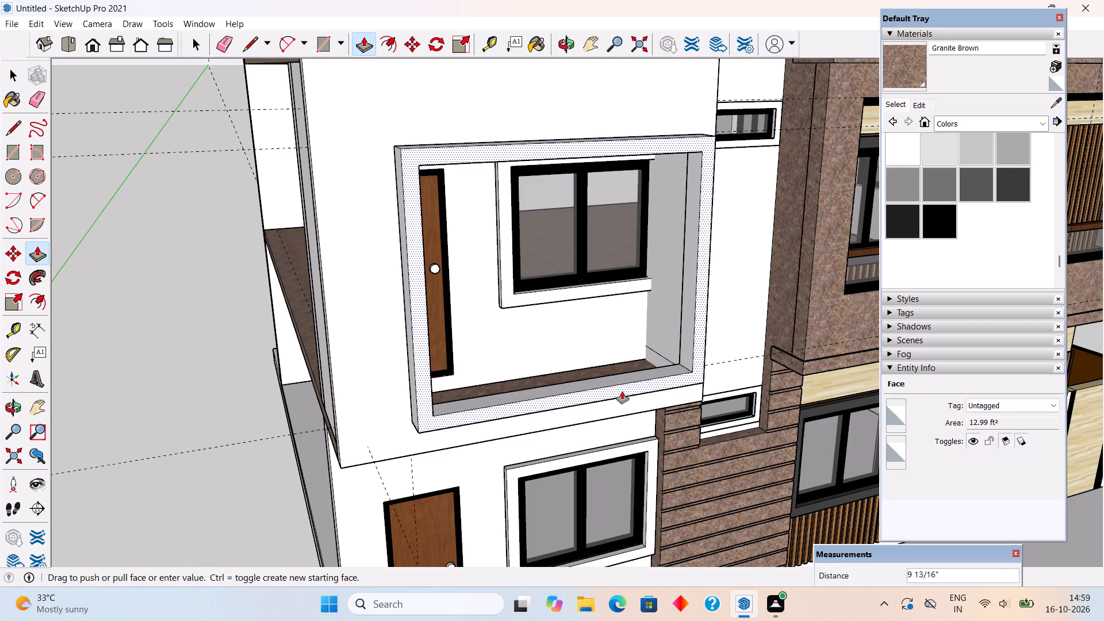
type("6\"")
key("Return")
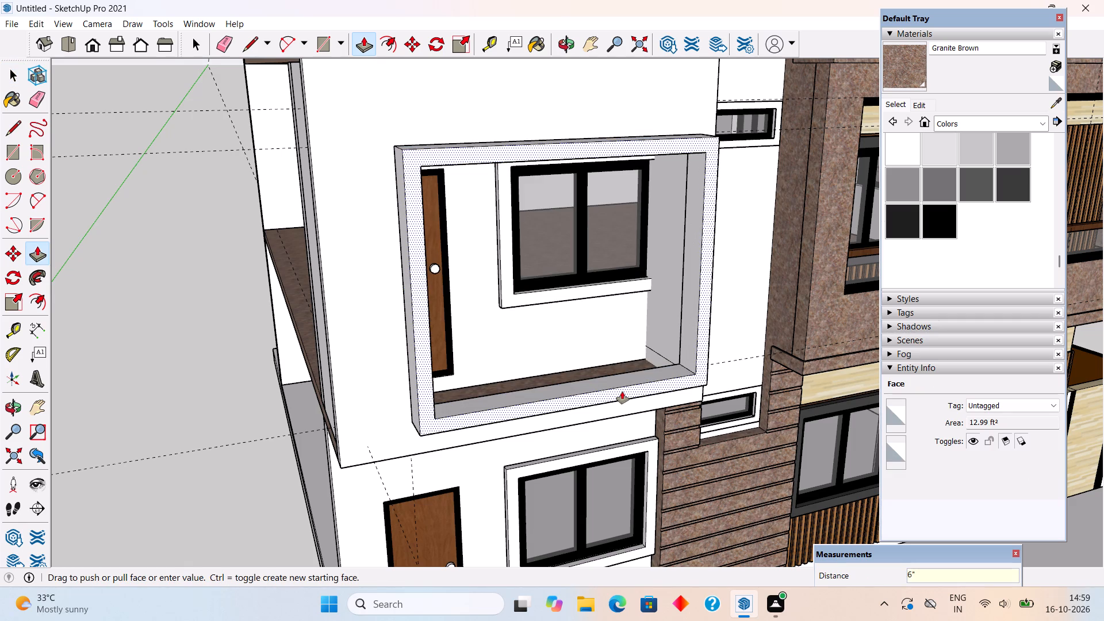
key("space")
triple_click(630, 387)
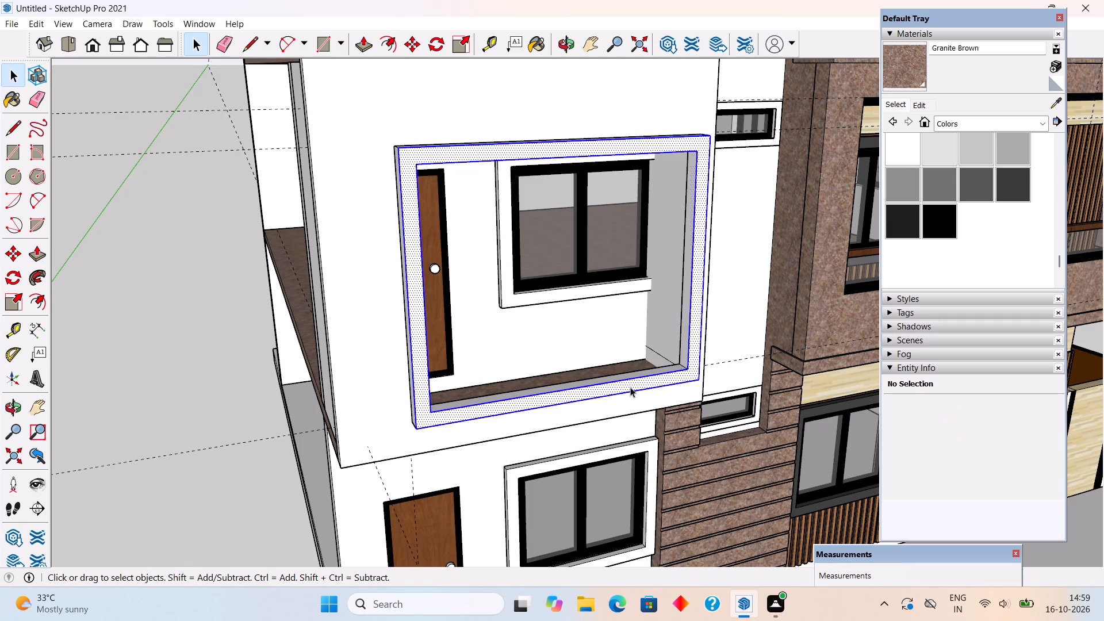
right_click(630, 387)
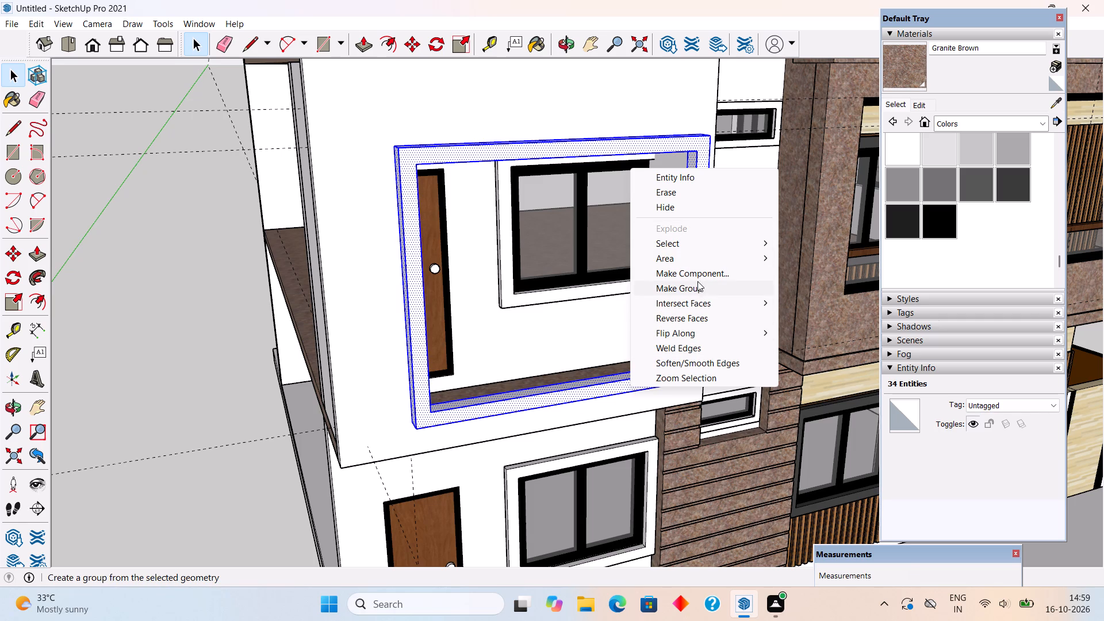
left_click(699, 283)
Open the front frame panel group for editing at the underside corner where its side return overlaps the slab.
middle_click_drag(671, 313, 388, 282)
scroll(436, 354, "up", 3)
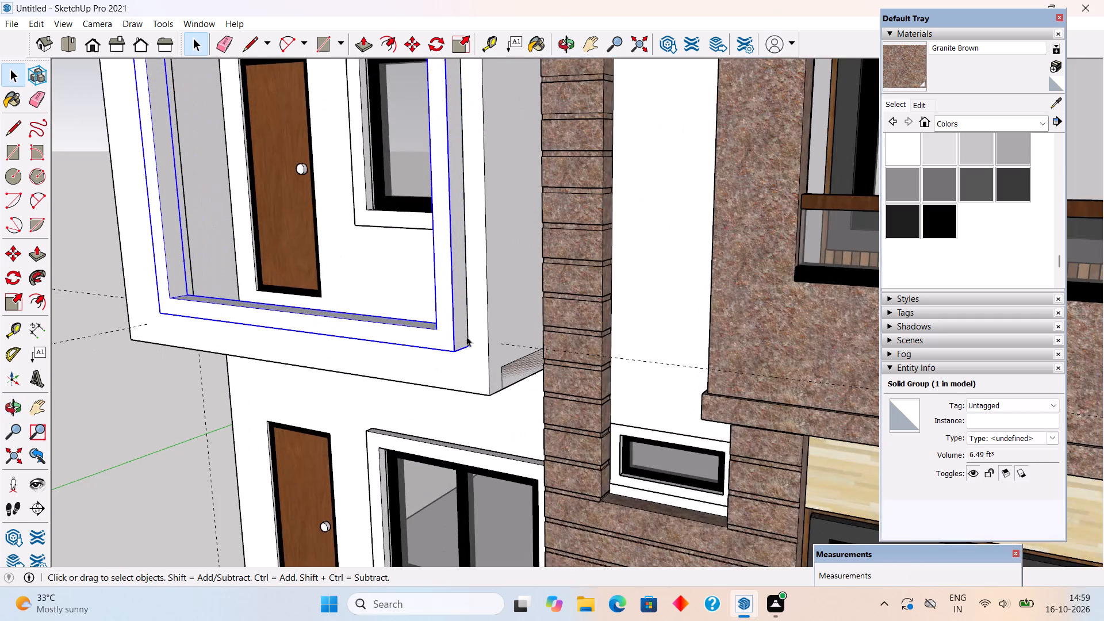
scroll(466, 336, "up", 5)
middle_click_drag(493, 350, 398, 103)
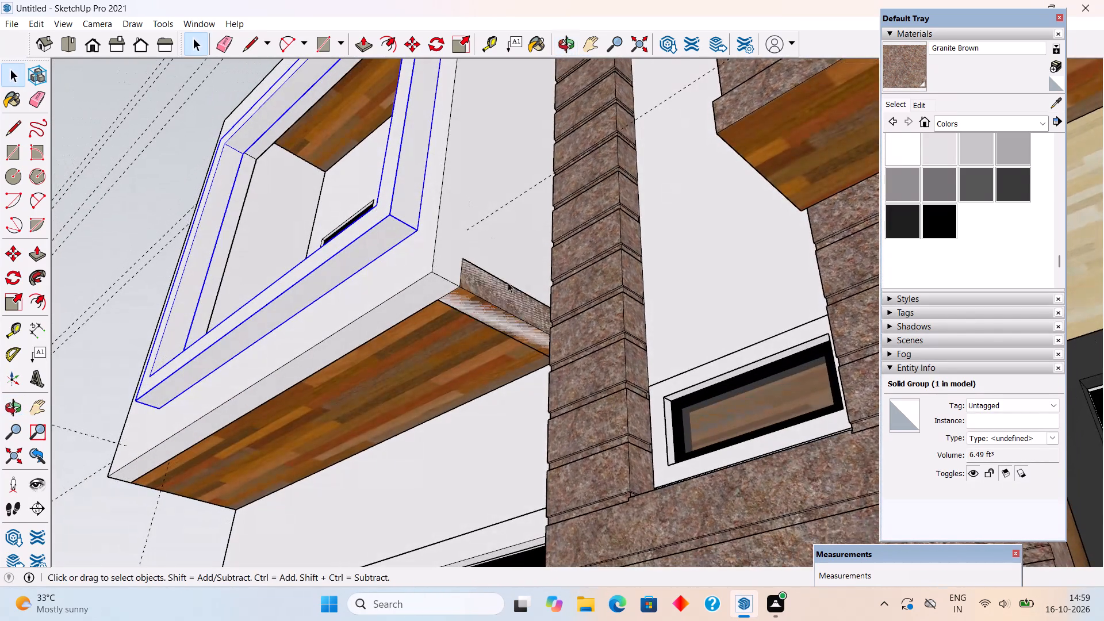
scroll(494, 317, "up", 4)
left_click(493, 306)
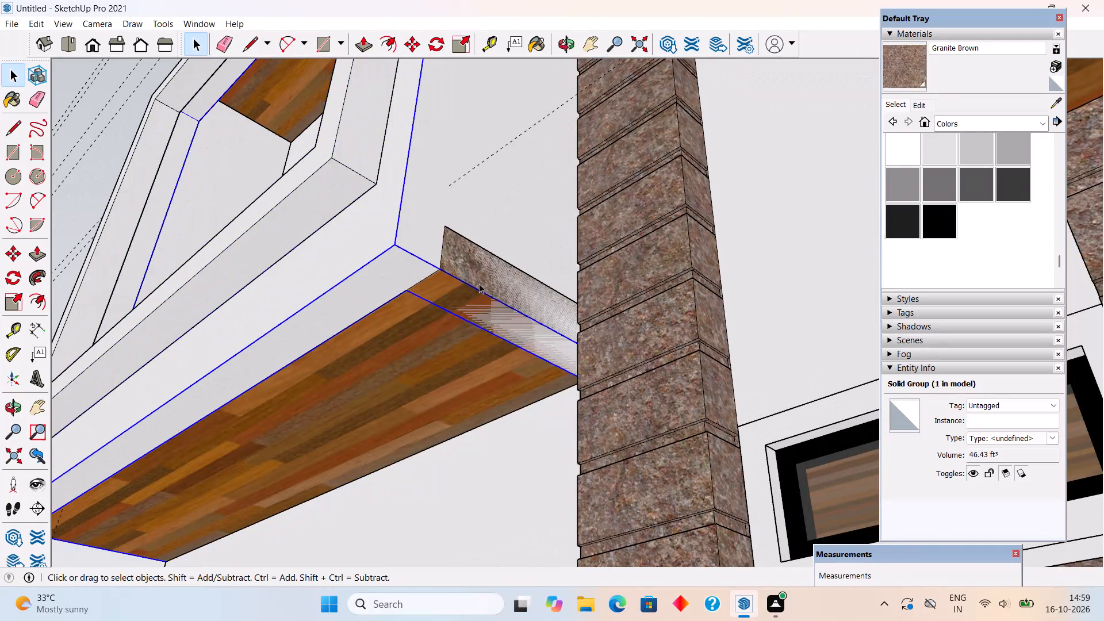
middle_click_drag(439, 308, 437, 342)
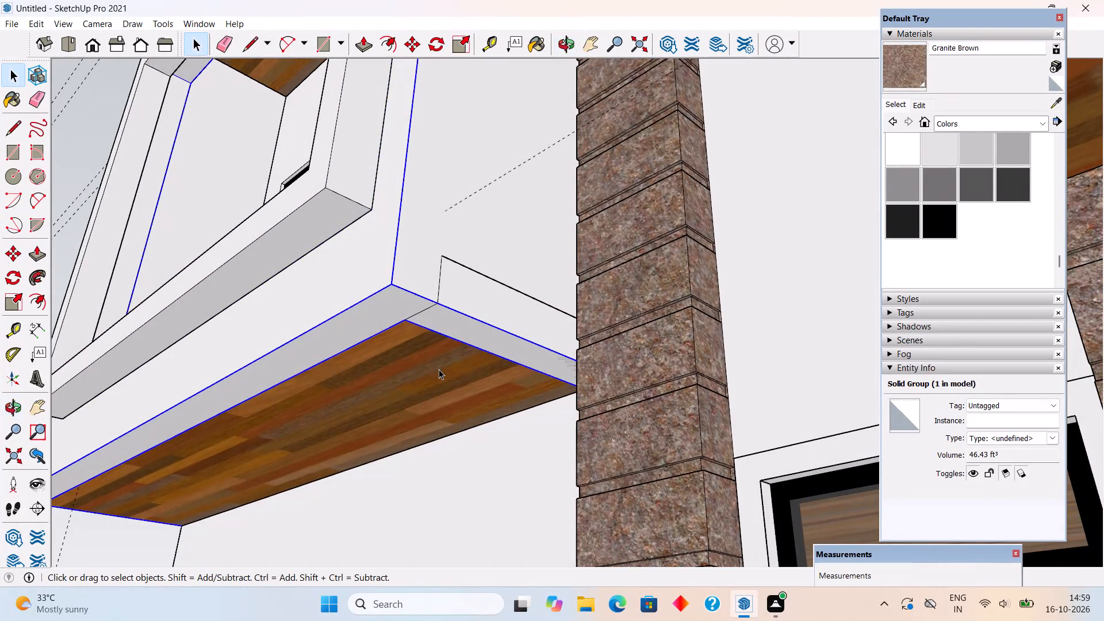
left_click(448, 360)
triple_click(470, 328)
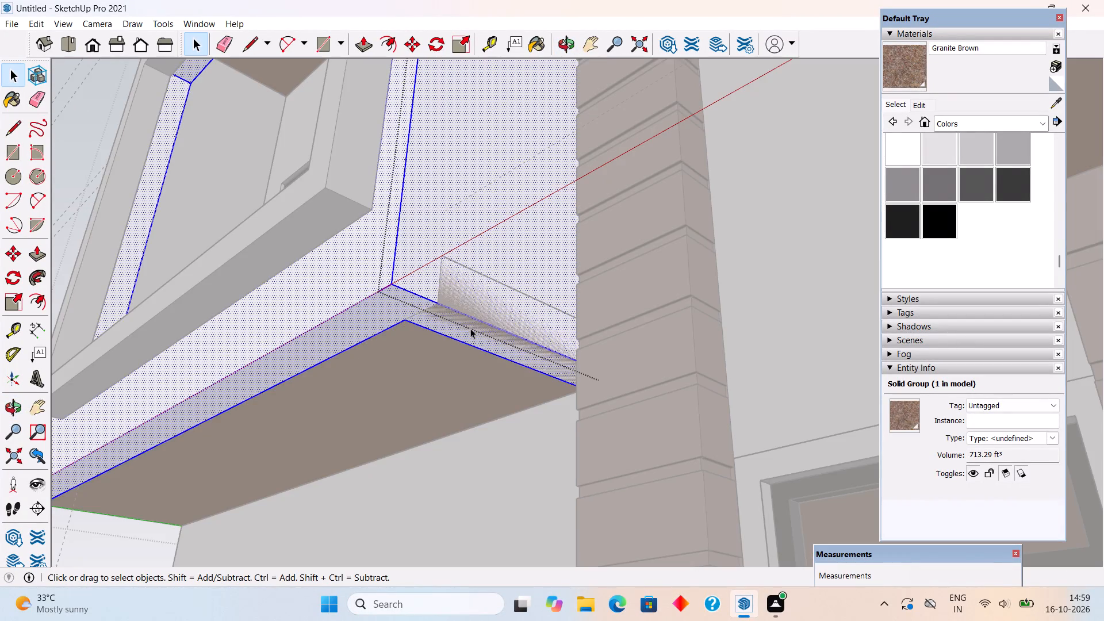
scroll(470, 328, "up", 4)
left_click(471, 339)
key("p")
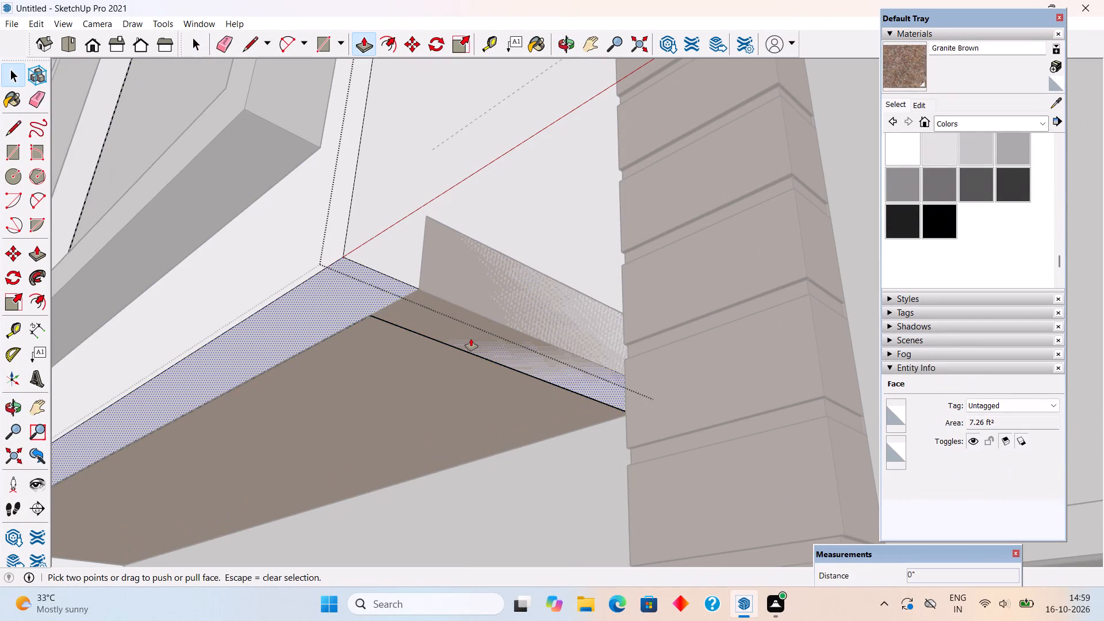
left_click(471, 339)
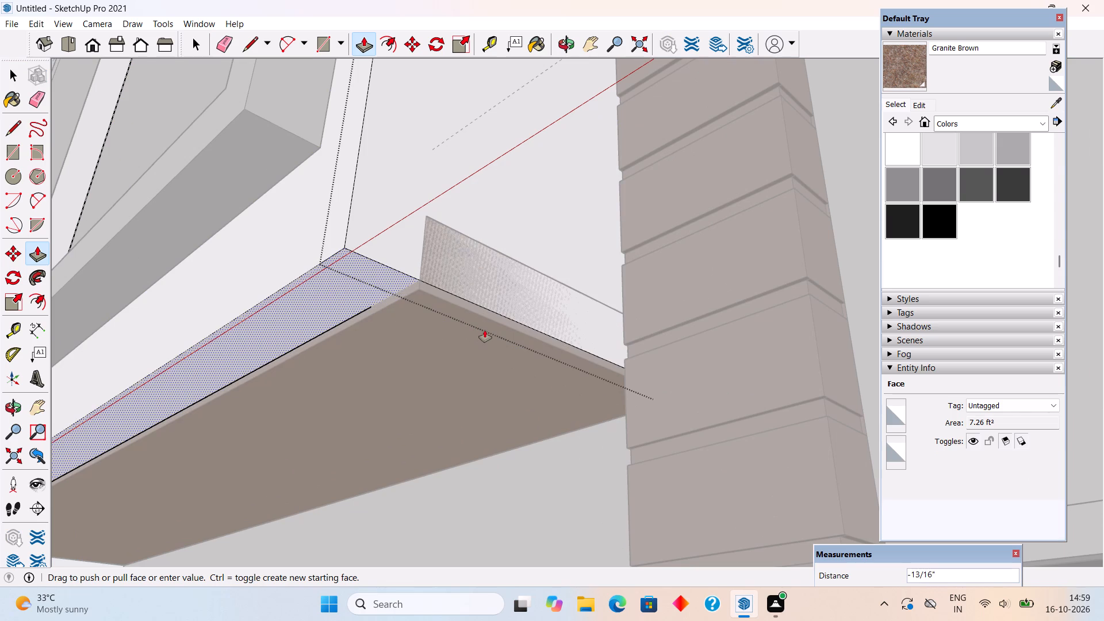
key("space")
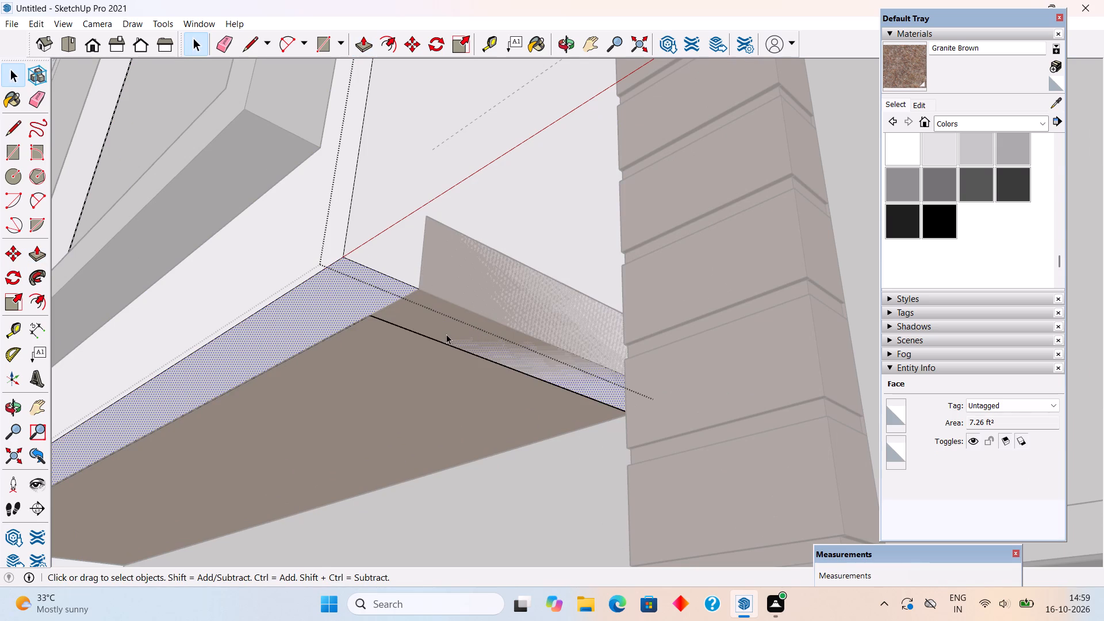
Draw a 6" line across the panel's bottom face at the inner corner to separate the side return's strip.
key("l")
left_click(378, 314)
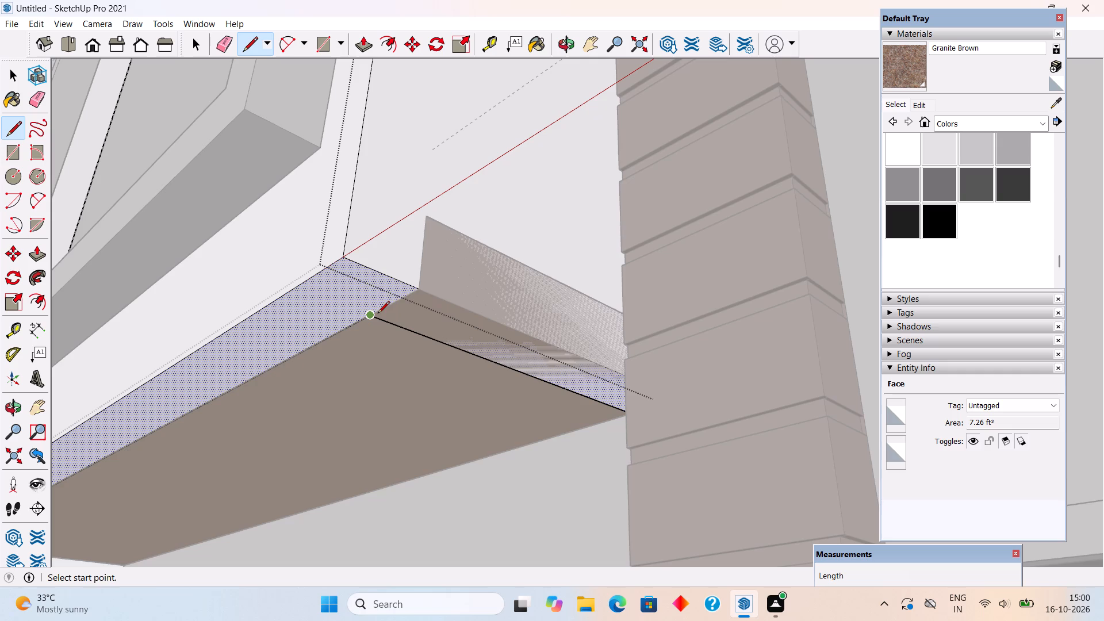
left_click(421, 293)
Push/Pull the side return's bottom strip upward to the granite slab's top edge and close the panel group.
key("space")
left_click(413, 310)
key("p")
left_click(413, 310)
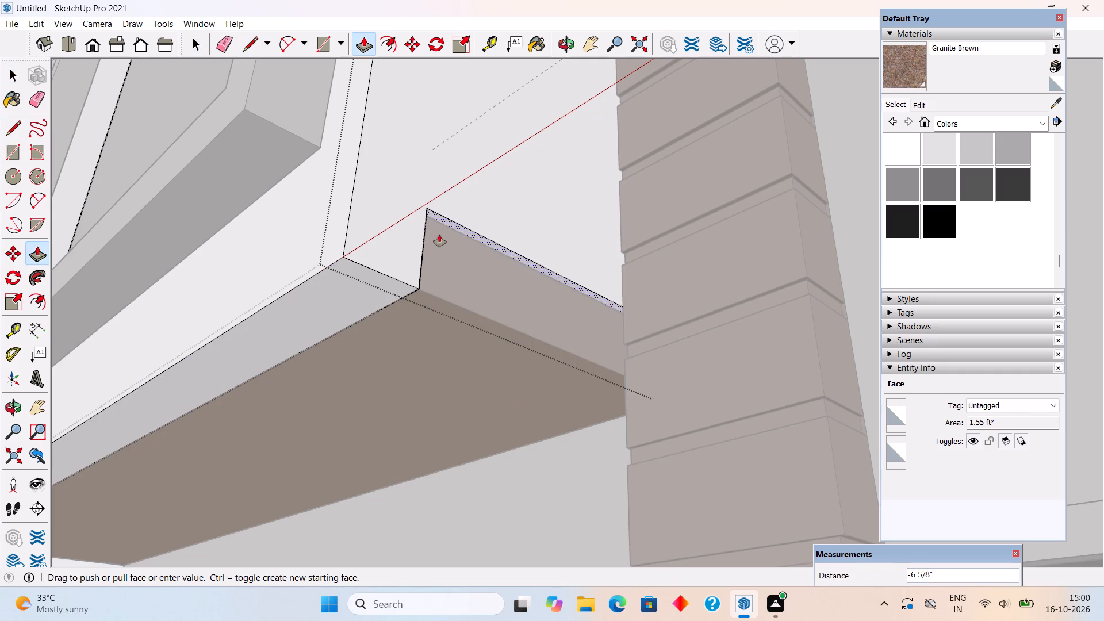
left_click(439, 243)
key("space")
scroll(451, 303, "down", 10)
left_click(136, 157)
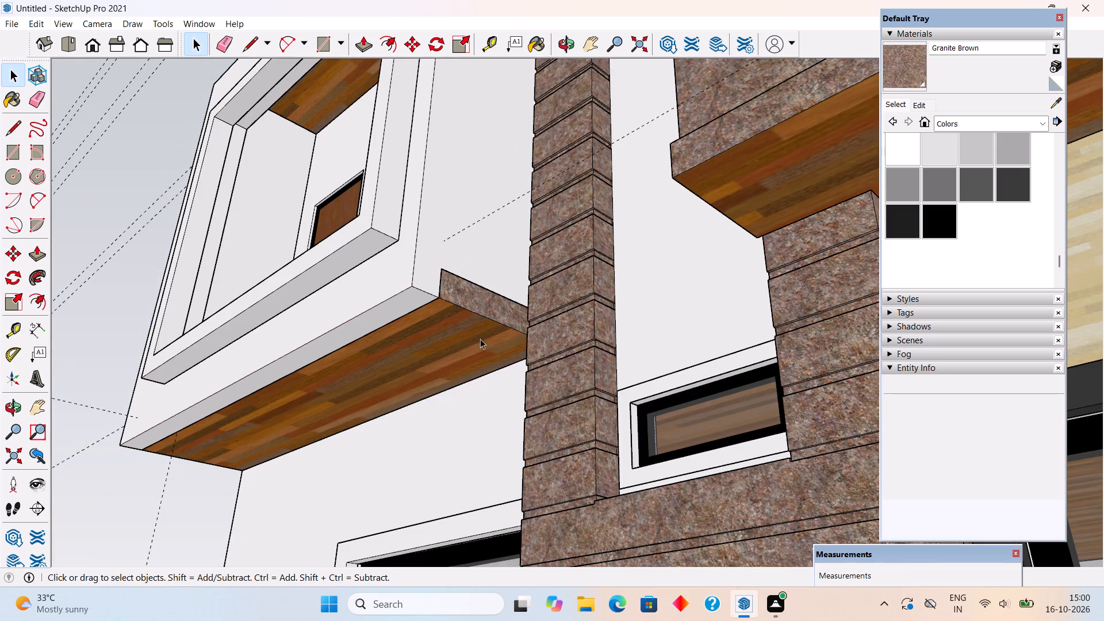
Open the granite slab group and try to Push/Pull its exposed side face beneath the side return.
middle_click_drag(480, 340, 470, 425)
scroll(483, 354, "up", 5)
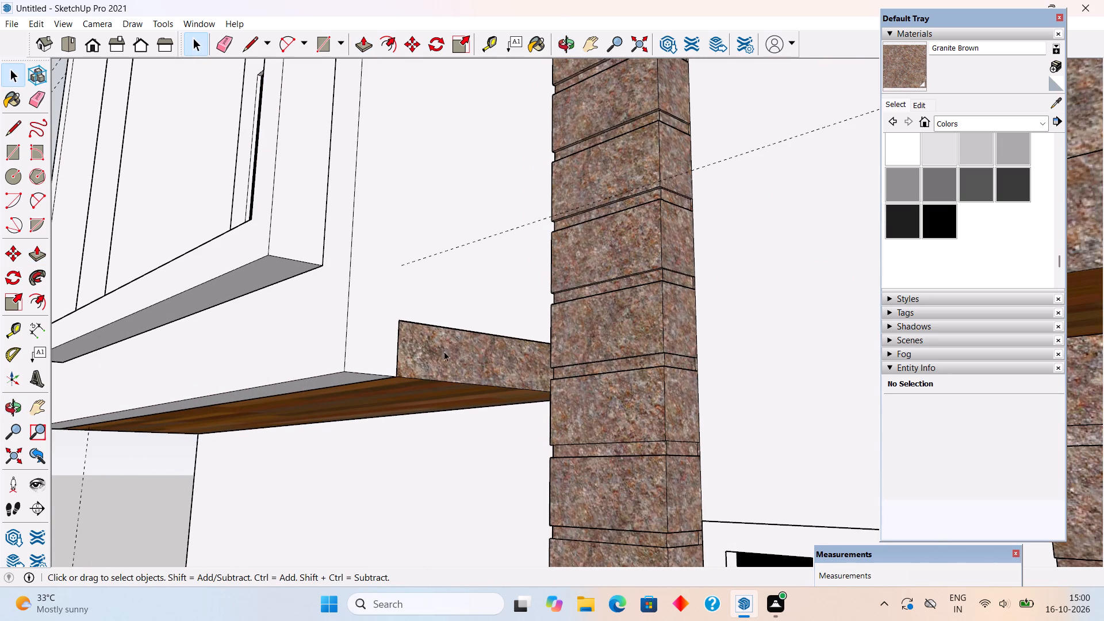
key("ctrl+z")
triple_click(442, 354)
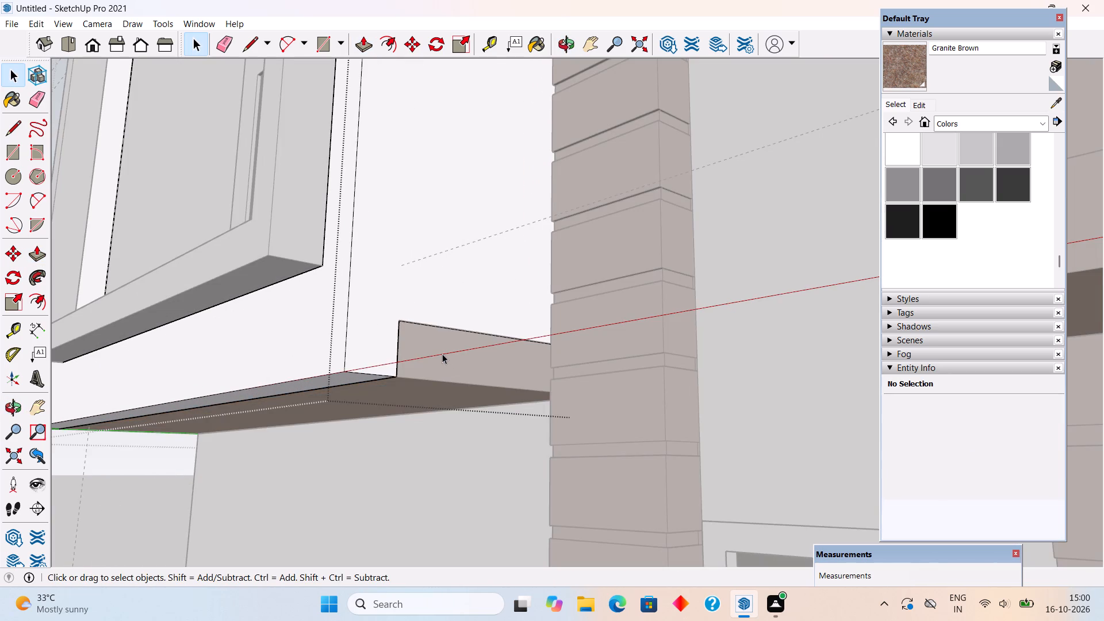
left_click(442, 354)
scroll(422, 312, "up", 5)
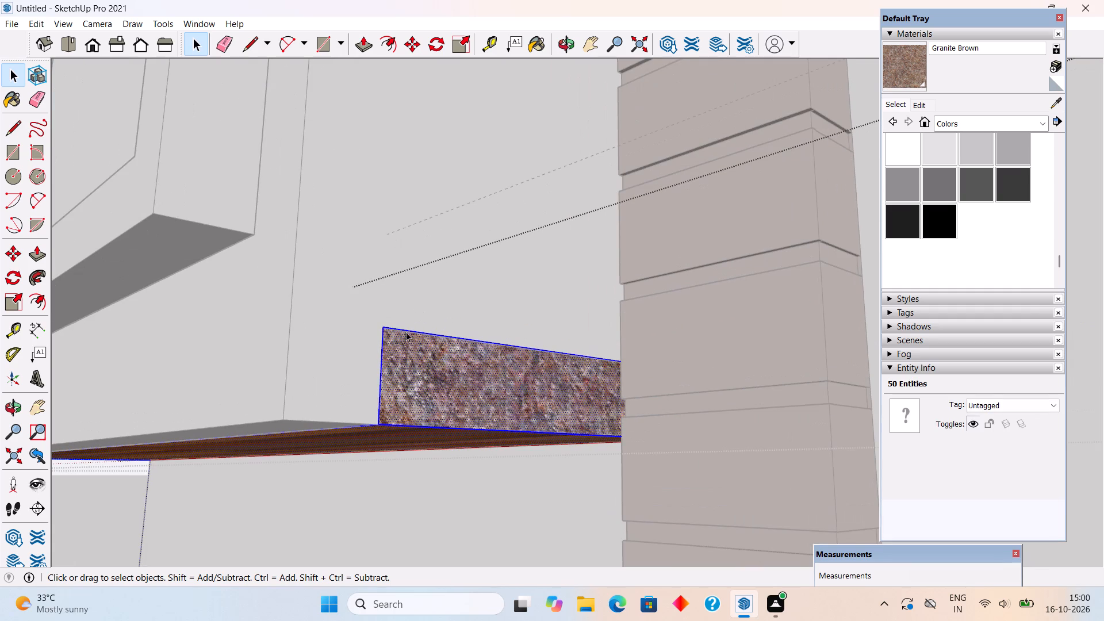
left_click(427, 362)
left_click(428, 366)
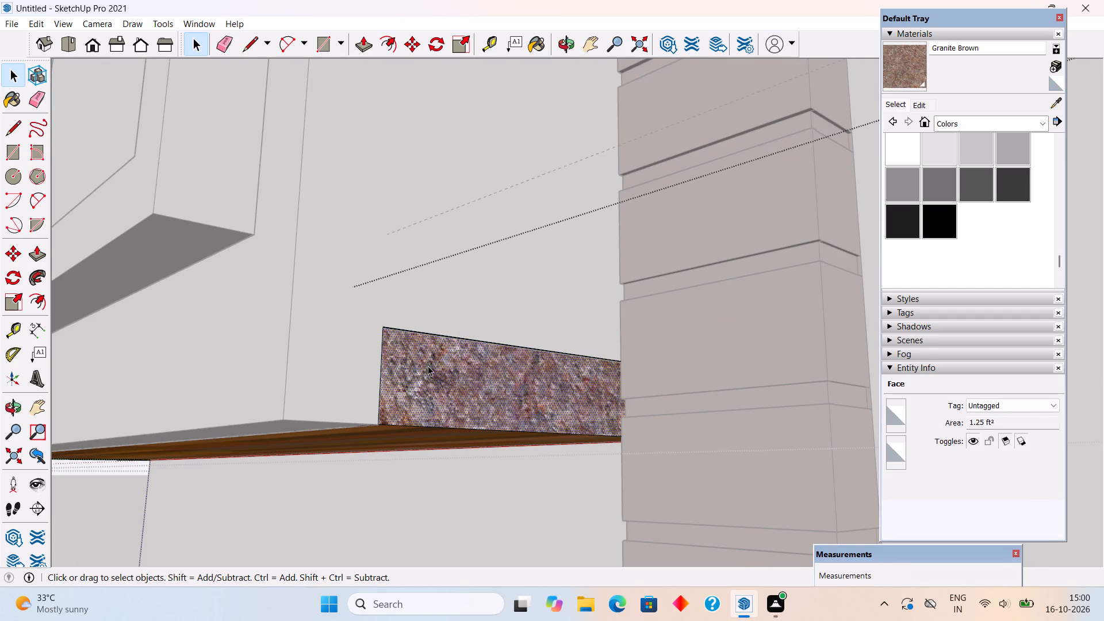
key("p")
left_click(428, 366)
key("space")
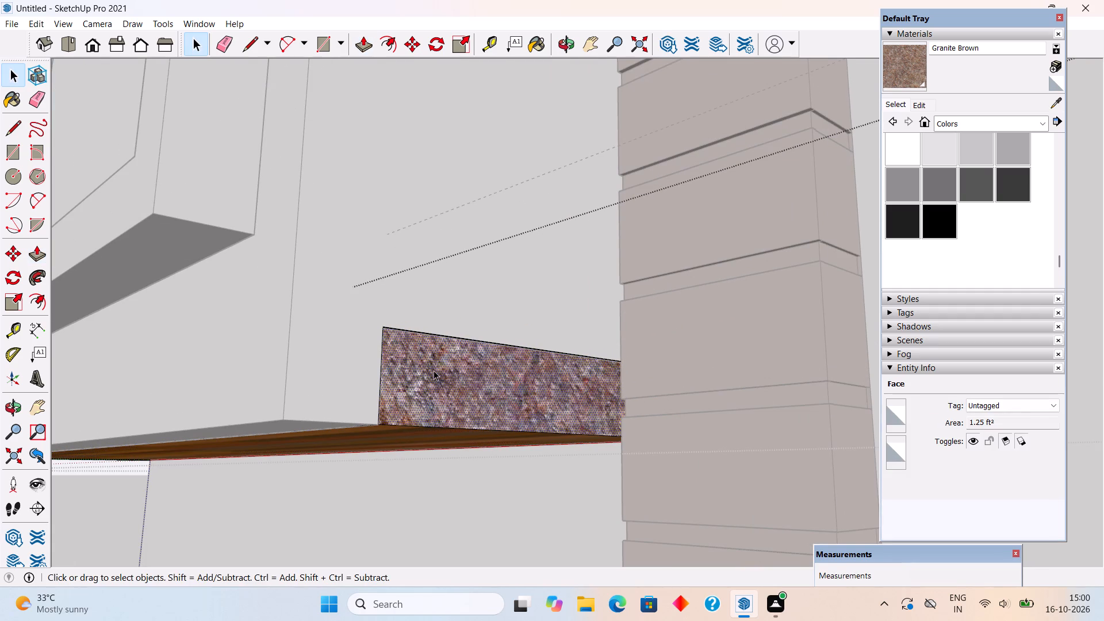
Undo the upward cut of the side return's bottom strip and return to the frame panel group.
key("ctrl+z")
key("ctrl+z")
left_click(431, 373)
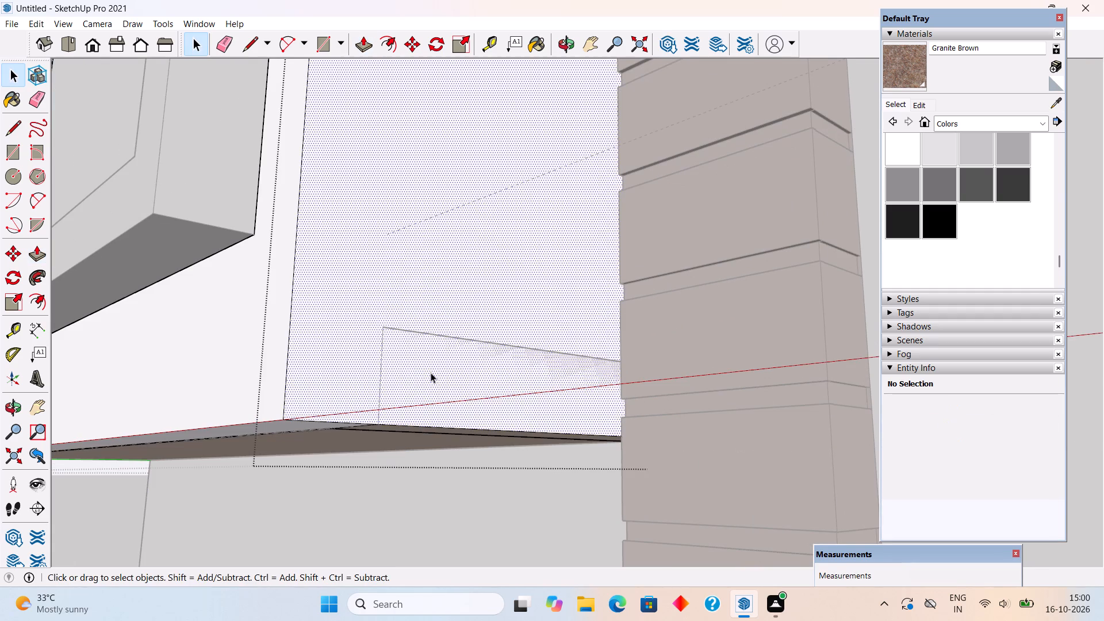
Push/Pull the side return's exposed side face outward by 0.1" over the slab's end.
key("p")
left_click(431, 373)
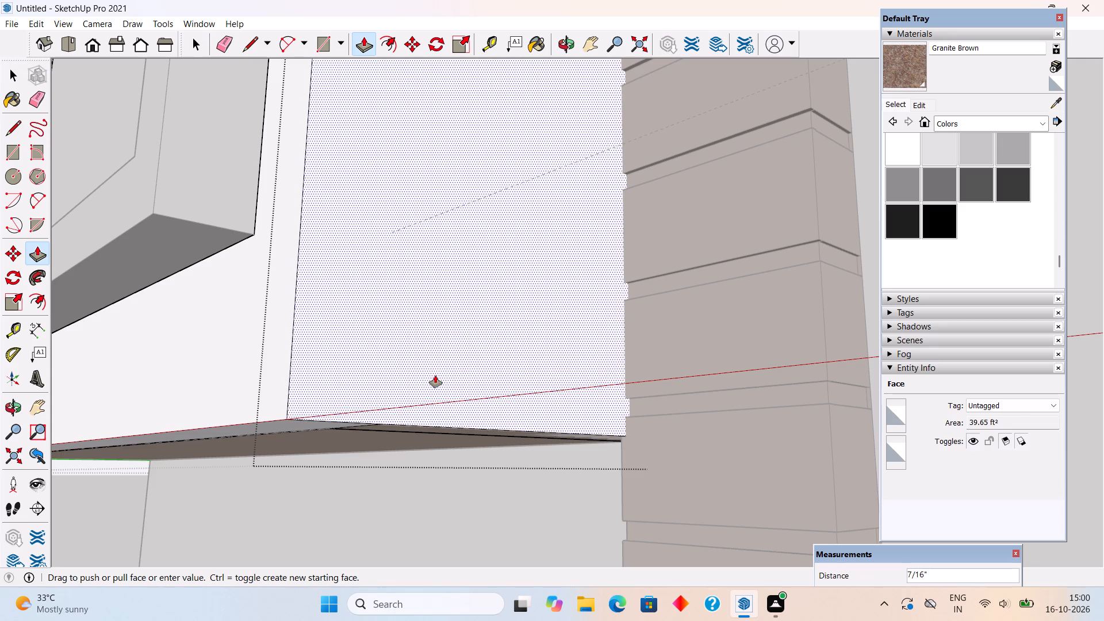
type(".1\"")
key("Return")
key("space")
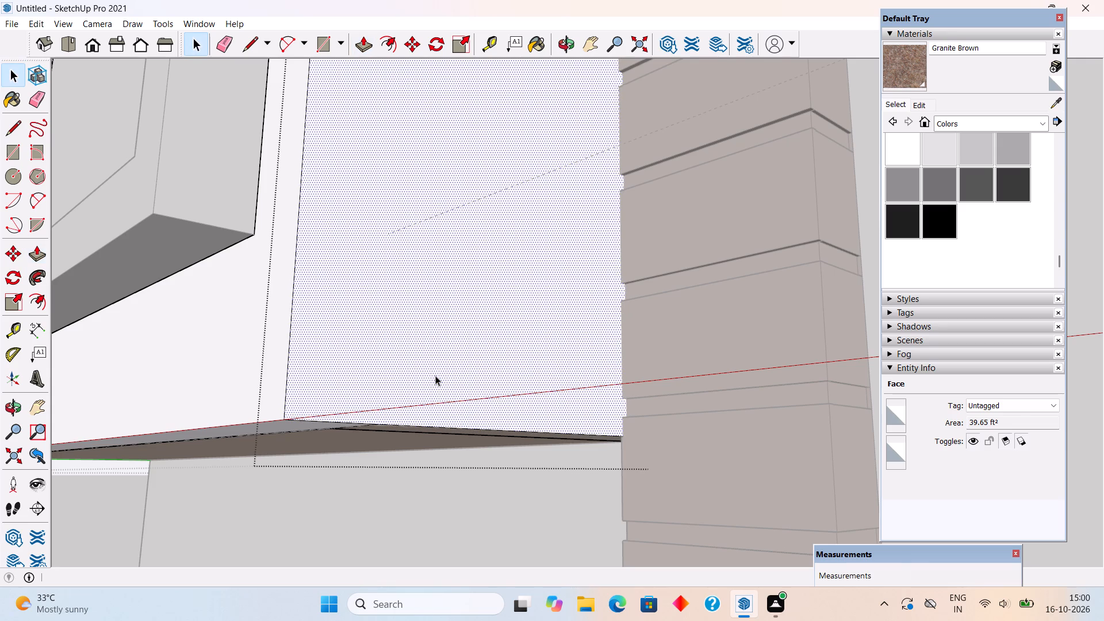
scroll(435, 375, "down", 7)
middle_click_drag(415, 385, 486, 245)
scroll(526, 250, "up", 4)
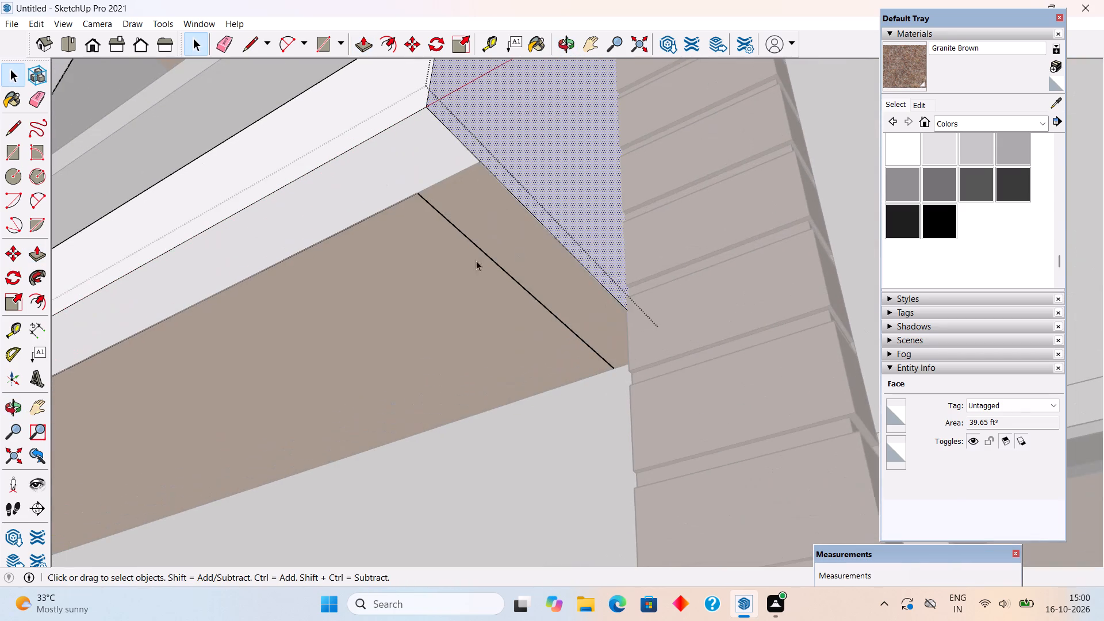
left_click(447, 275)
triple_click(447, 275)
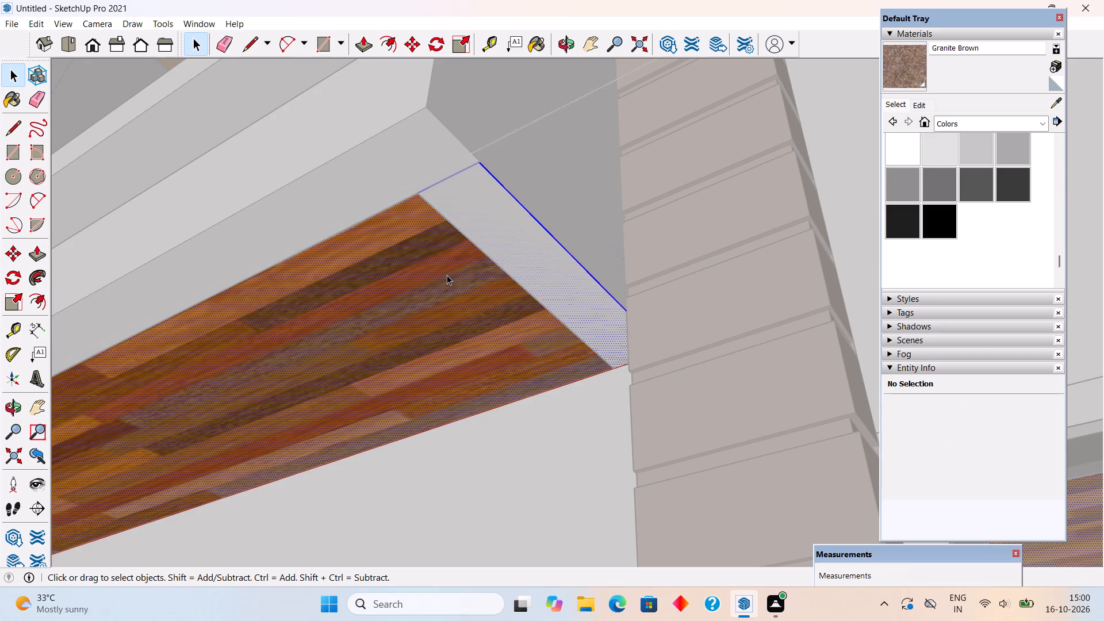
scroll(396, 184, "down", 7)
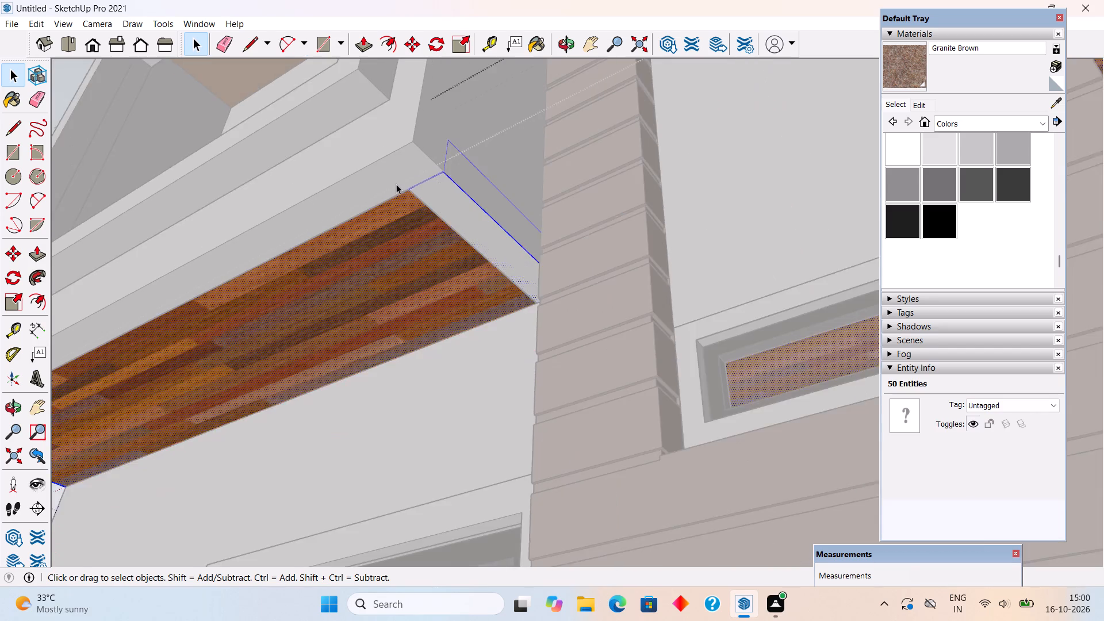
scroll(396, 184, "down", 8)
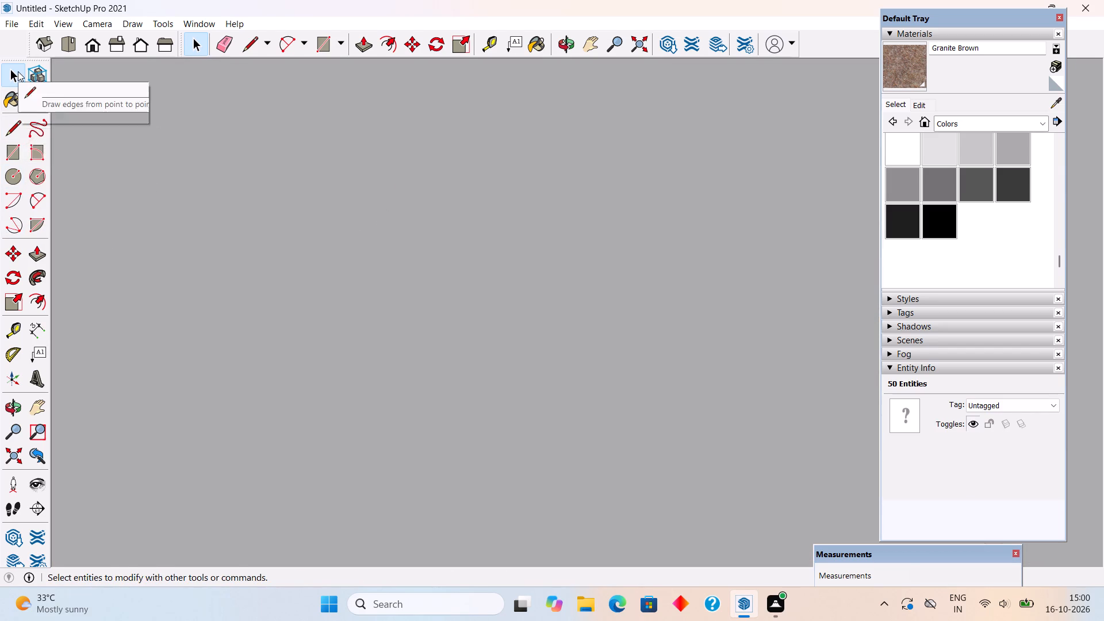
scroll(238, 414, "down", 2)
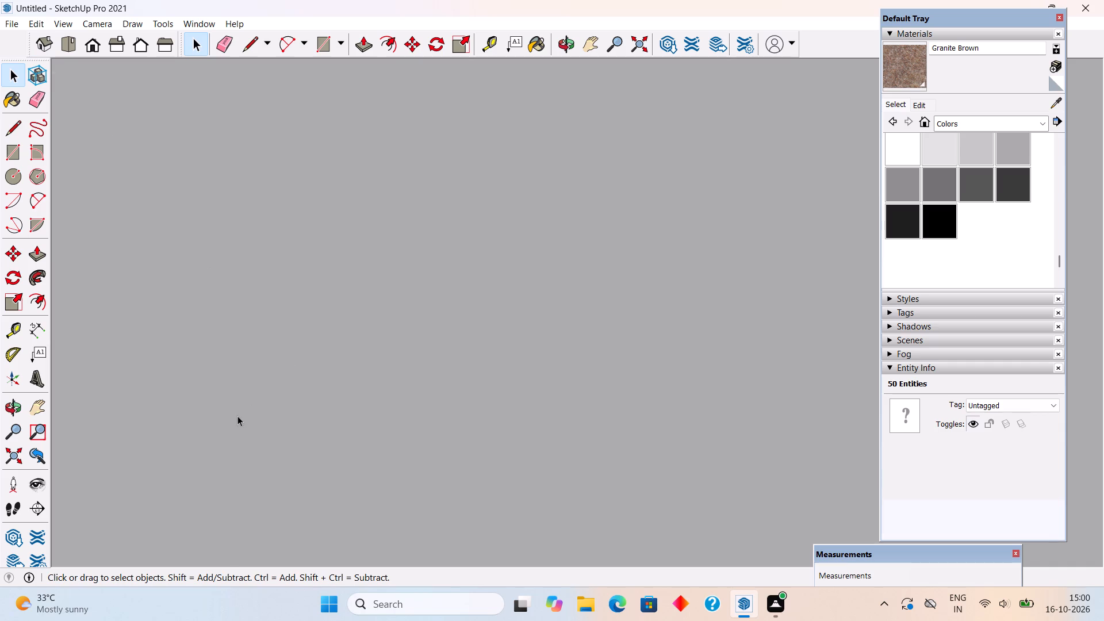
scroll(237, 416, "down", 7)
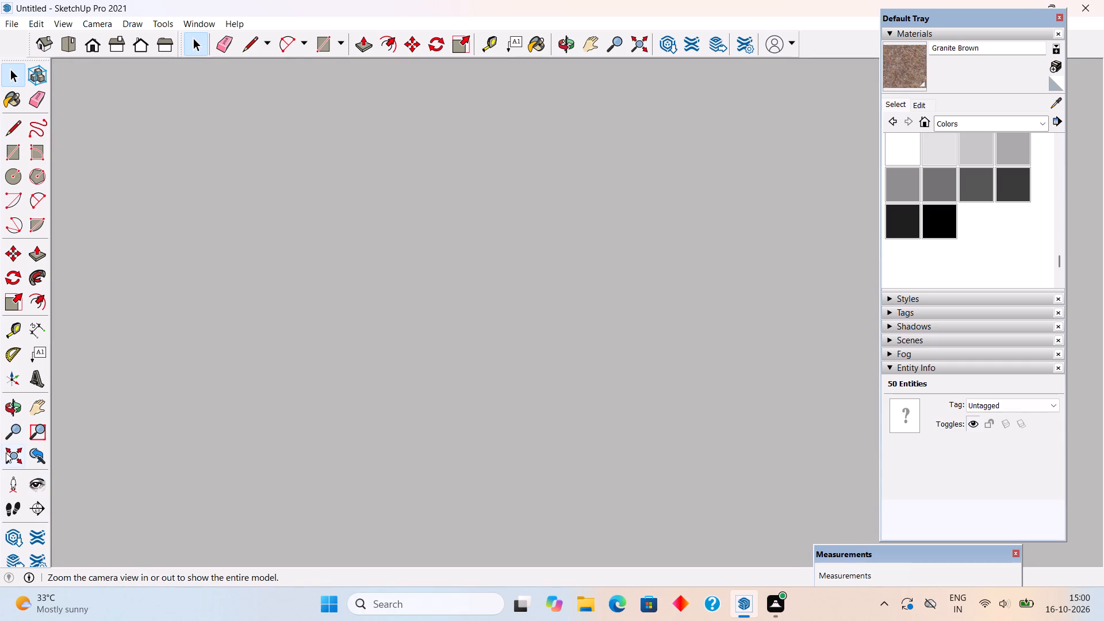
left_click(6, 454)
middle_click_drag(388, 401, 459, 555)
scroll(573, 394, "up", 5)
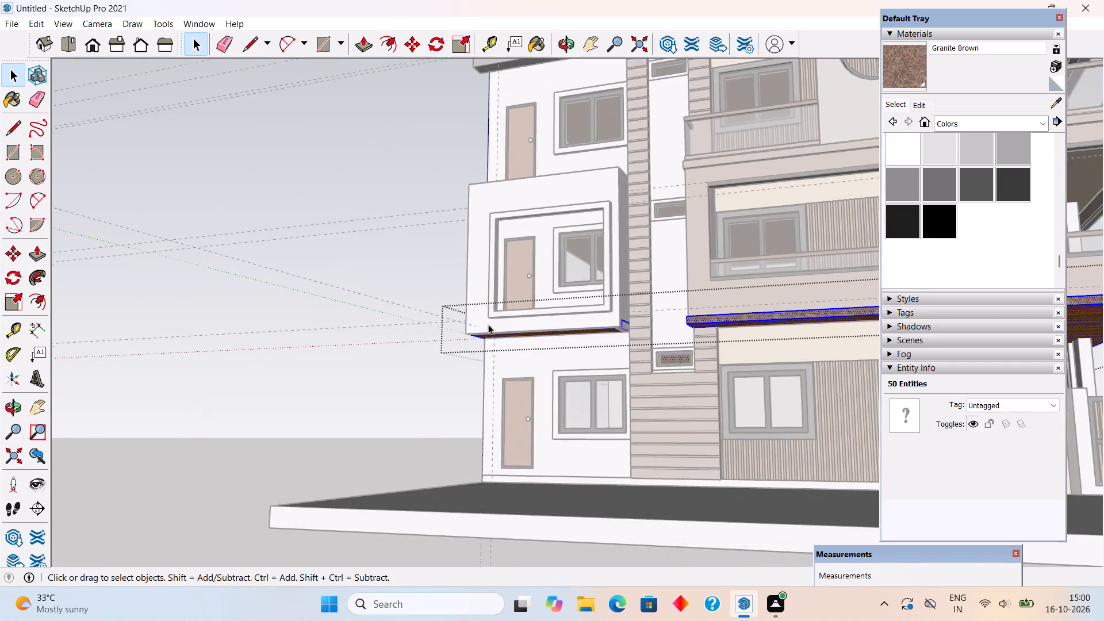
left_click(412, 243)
Open the frame panel group and Push/Pull the front and side return bottom strips downward by 1" each.
middle_click_drag(585, 393, 535, 513)
scroll(596, 425, "up", 8)
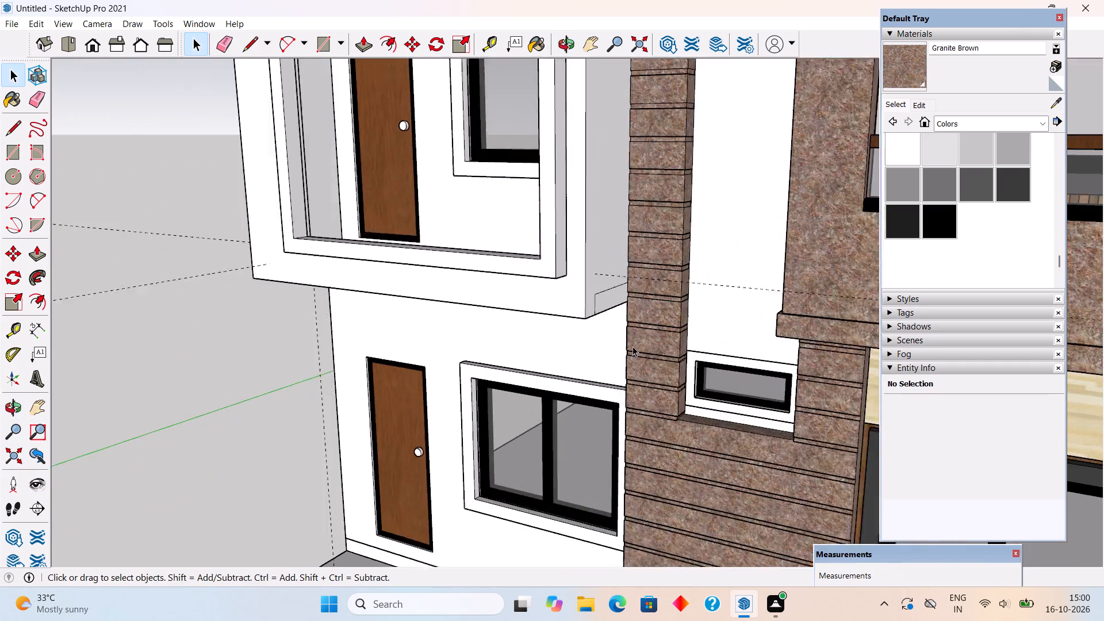
scroll(632, 346, "up", 8)
scroll(576, 301, "up", 1)
scroll(576, 301, "down", 4)
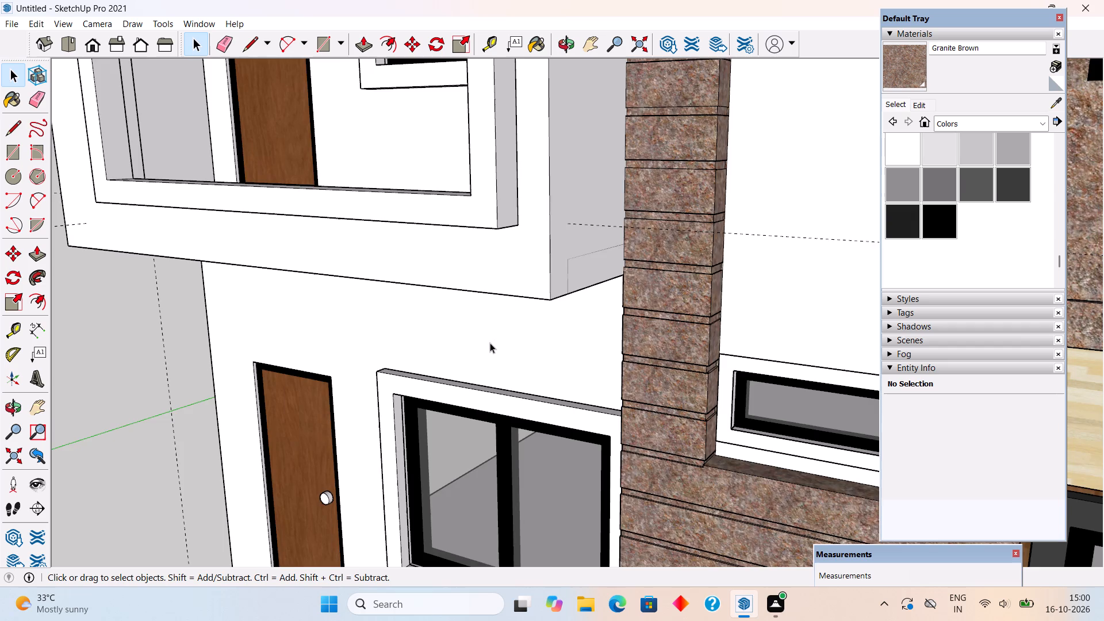
scroll(488, 344, "down", 8)
middle_click_drag(469, 350, 540, 423)
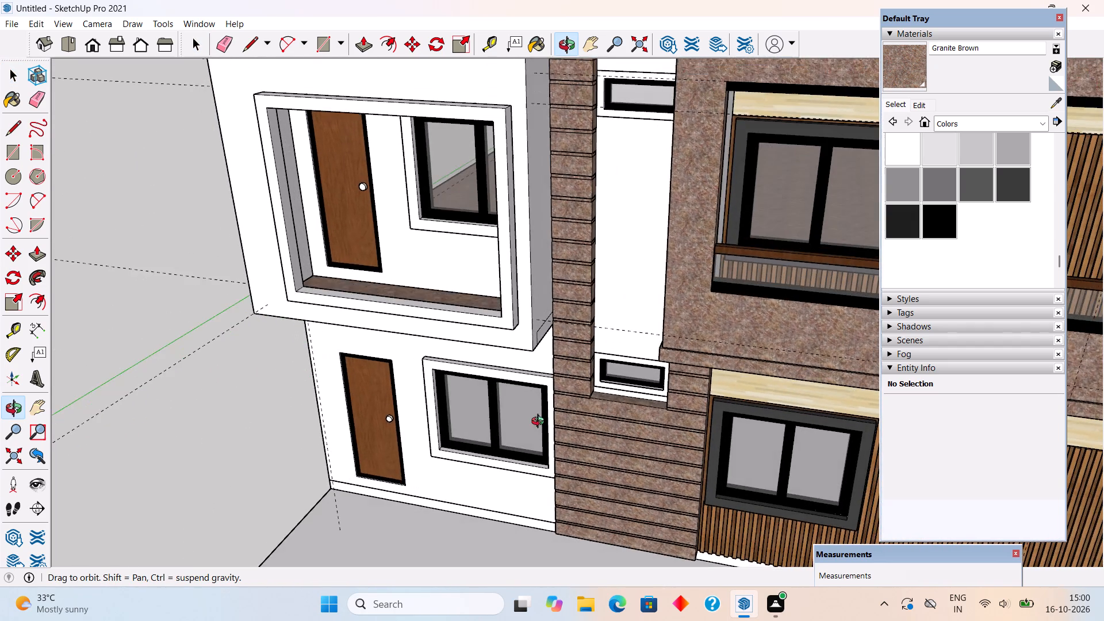
middle_click_drag(540, 423, 501, 266)
scroll(548, 292, "up", 5)
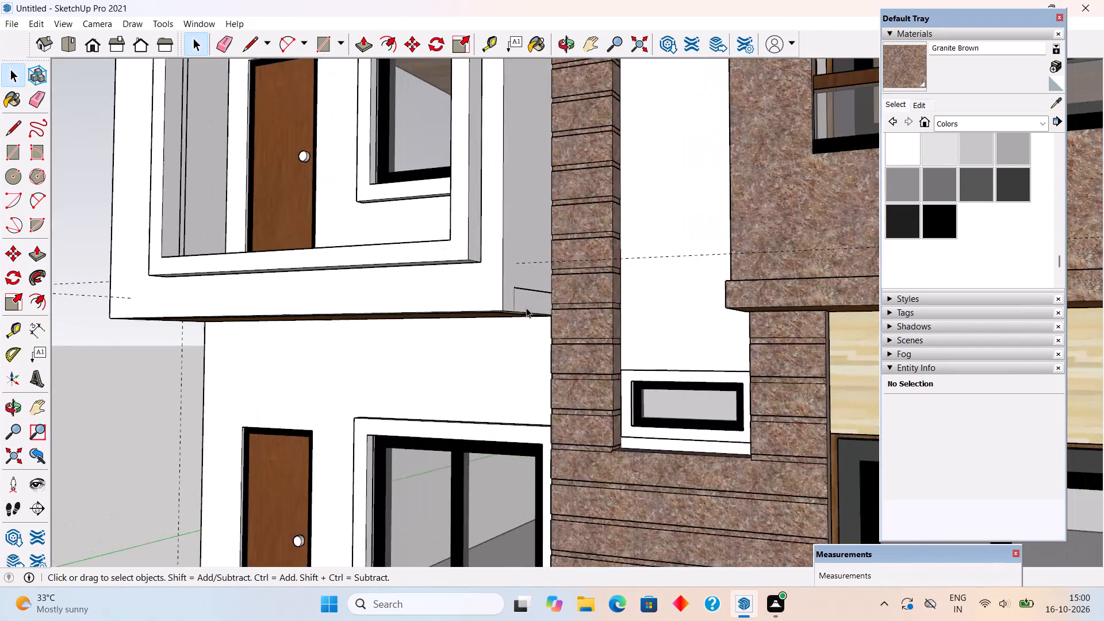
triple_click(526, 308)
middle_click_drag(523, 301, 577, 191)
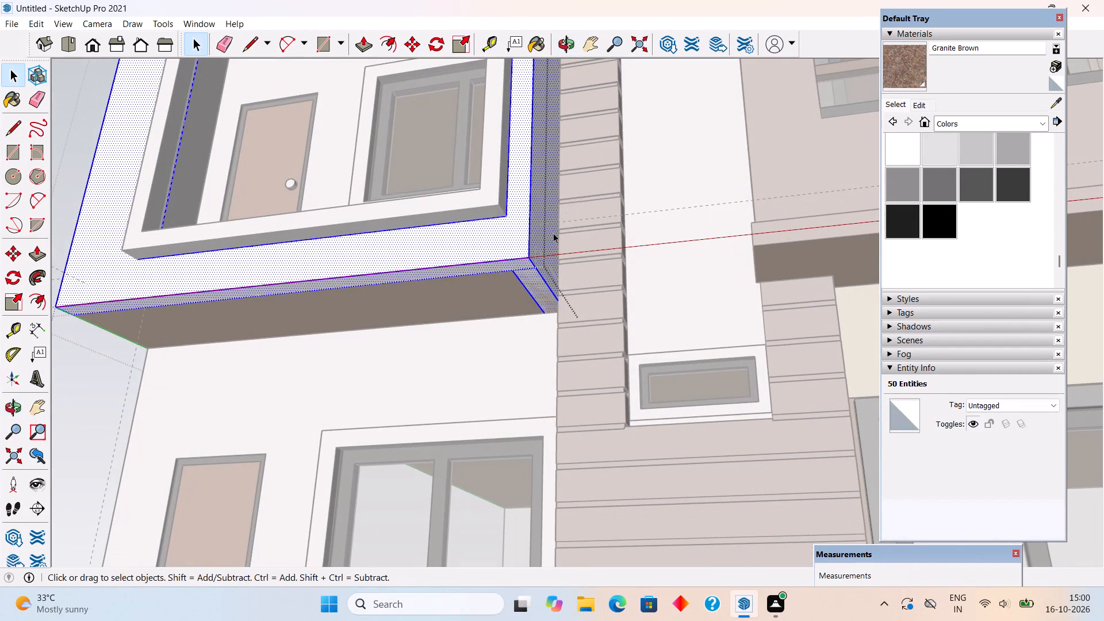
scroll(545, 300, "up", 3)
left_click(487, 250)
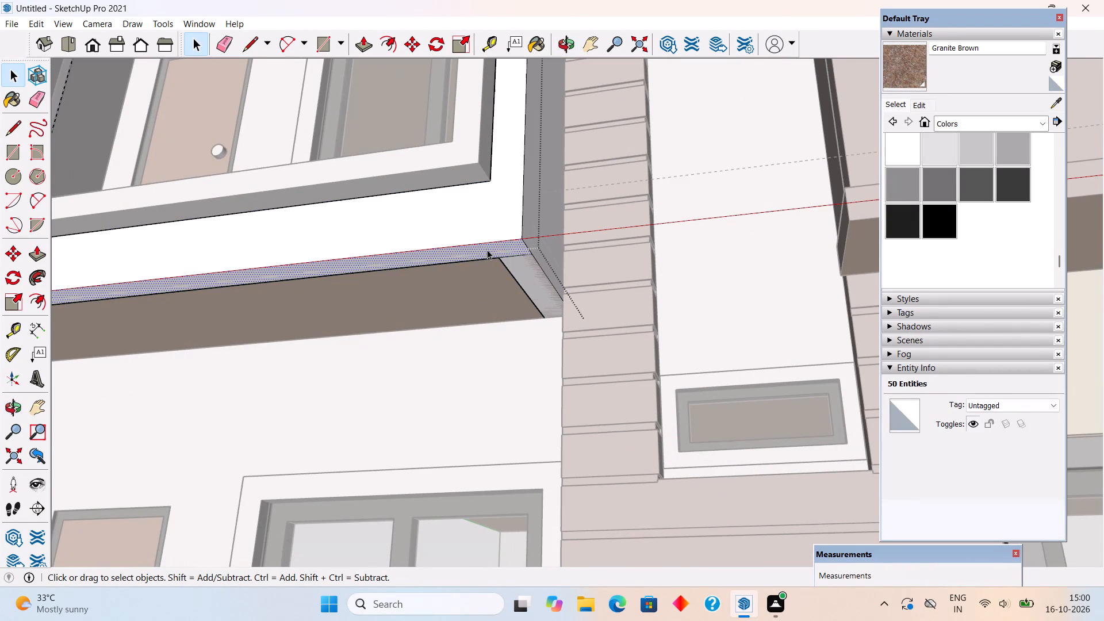
key("p")
left_click(487, 250)
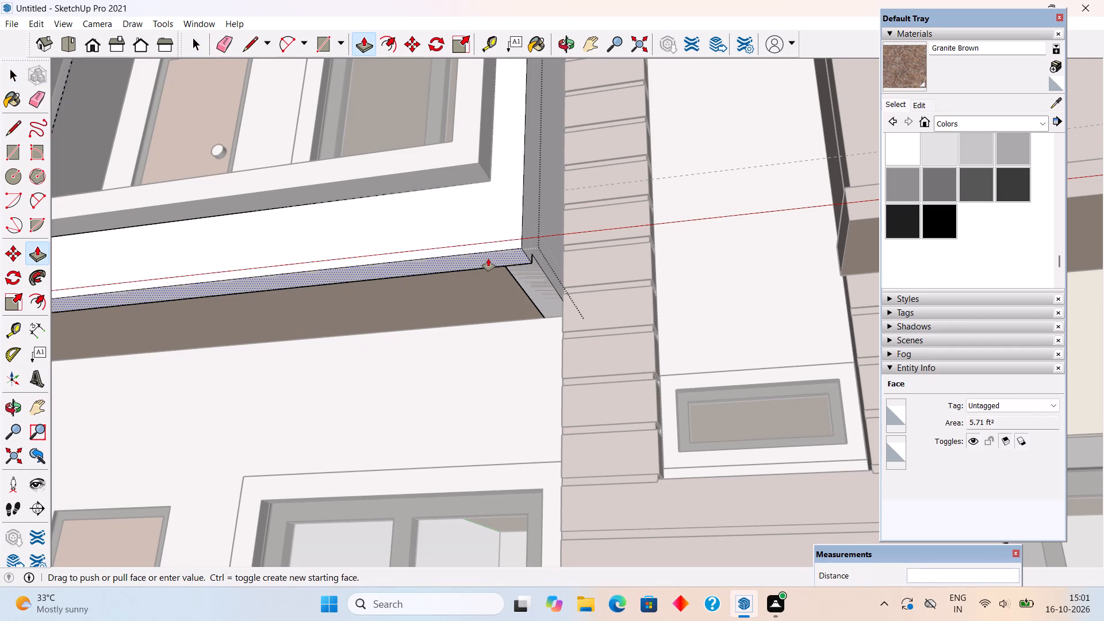
type("1\"")
key("Return")
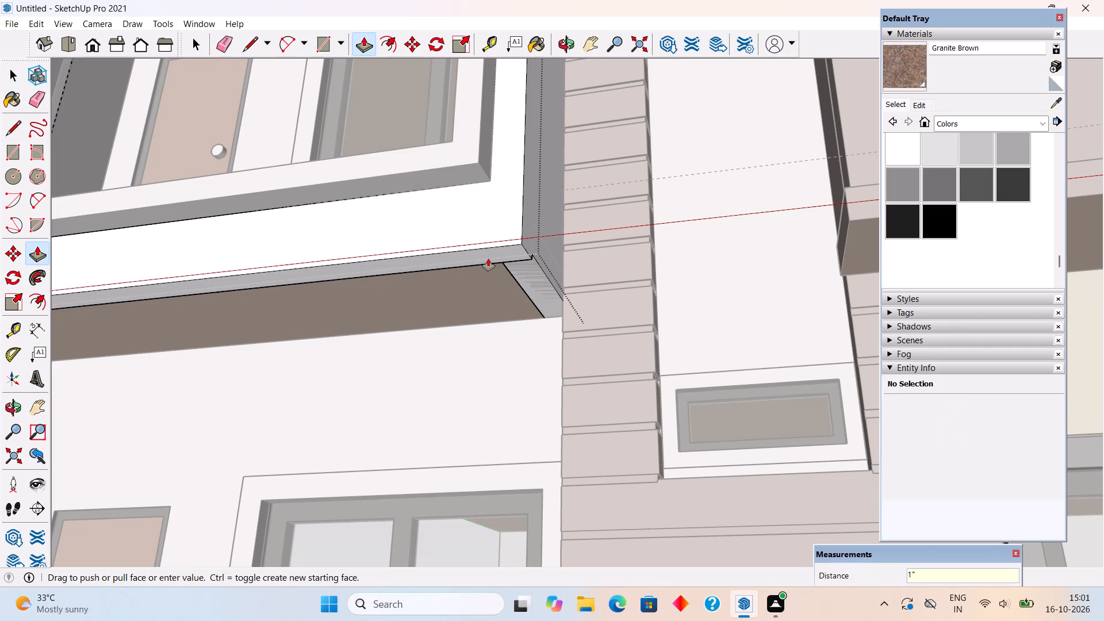
double_click(534, 269)
key("space")
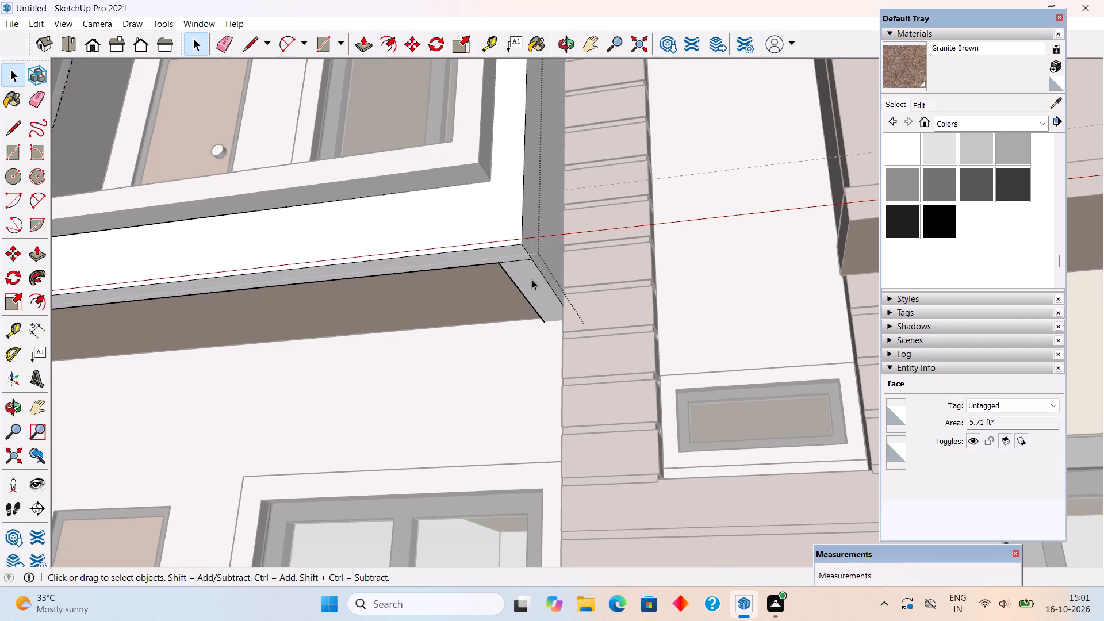
Delete the dividing edge between the front and side return bottom strips at the inner corner.
scroll(531, 275, "up", 4)
left_click(515, 254)
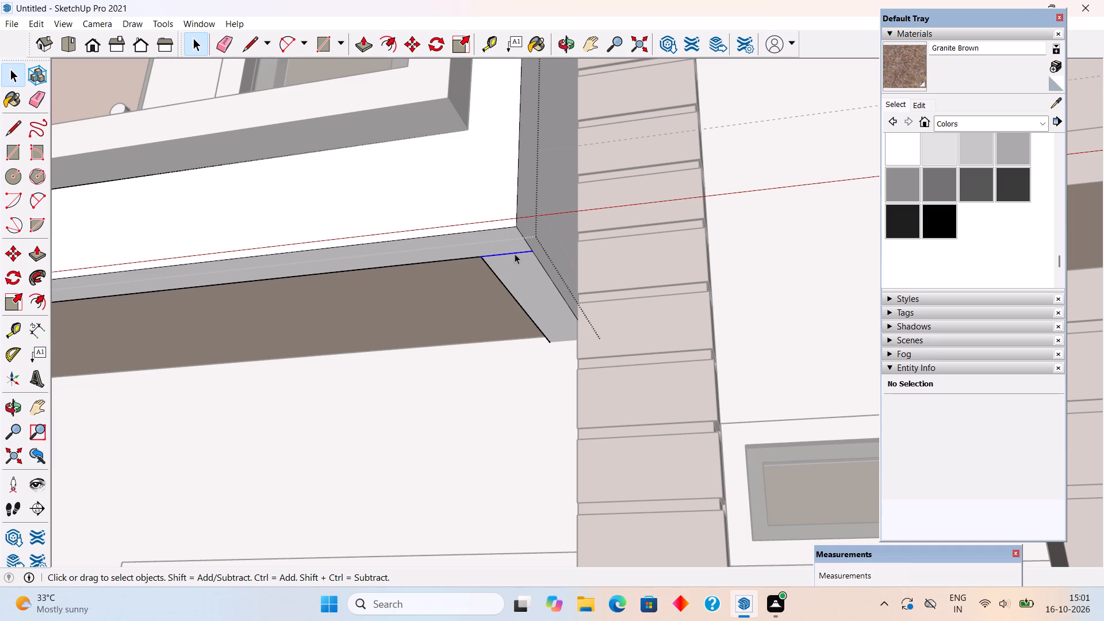
key("Delete")
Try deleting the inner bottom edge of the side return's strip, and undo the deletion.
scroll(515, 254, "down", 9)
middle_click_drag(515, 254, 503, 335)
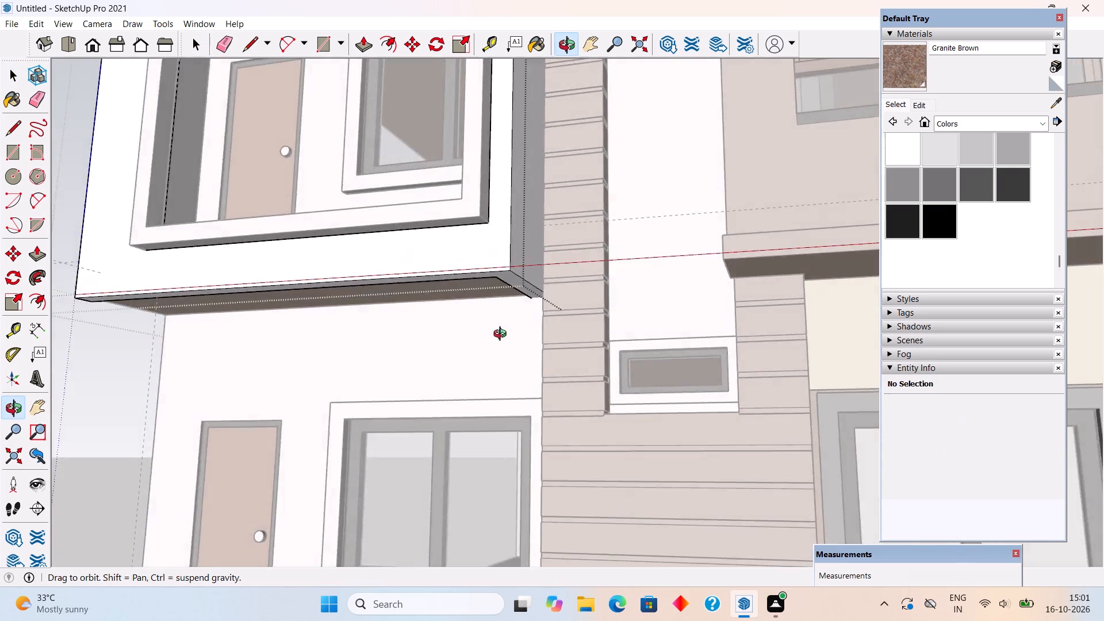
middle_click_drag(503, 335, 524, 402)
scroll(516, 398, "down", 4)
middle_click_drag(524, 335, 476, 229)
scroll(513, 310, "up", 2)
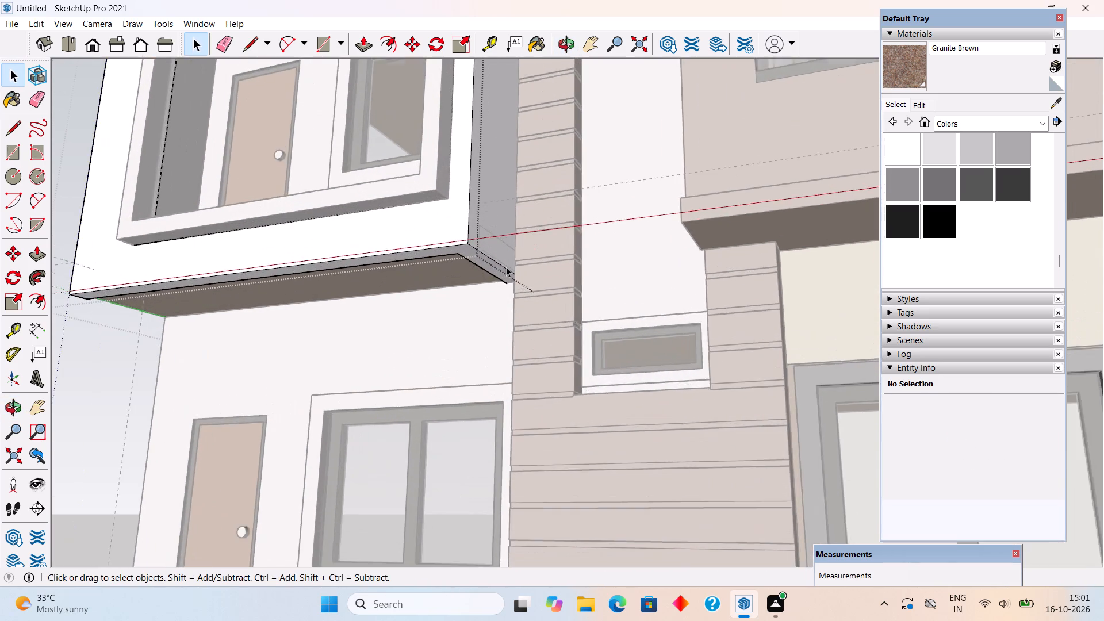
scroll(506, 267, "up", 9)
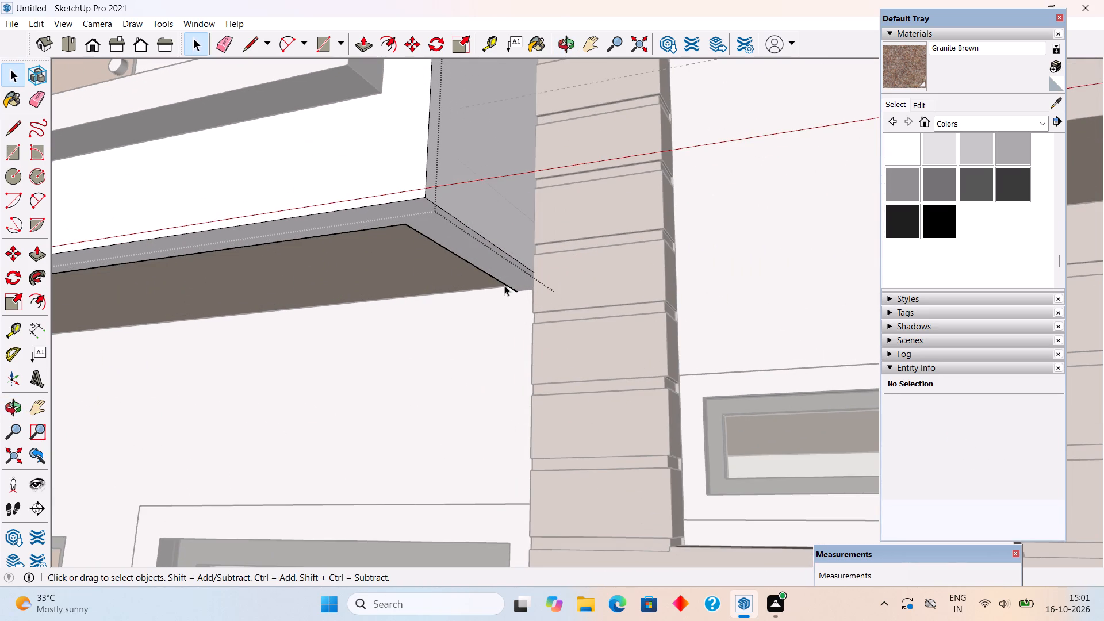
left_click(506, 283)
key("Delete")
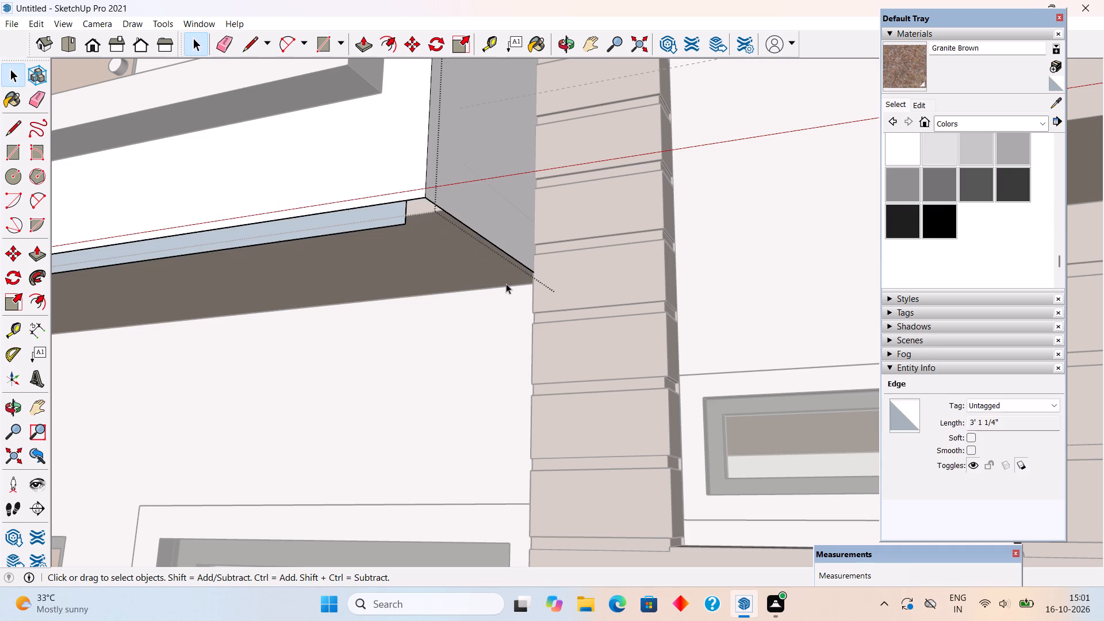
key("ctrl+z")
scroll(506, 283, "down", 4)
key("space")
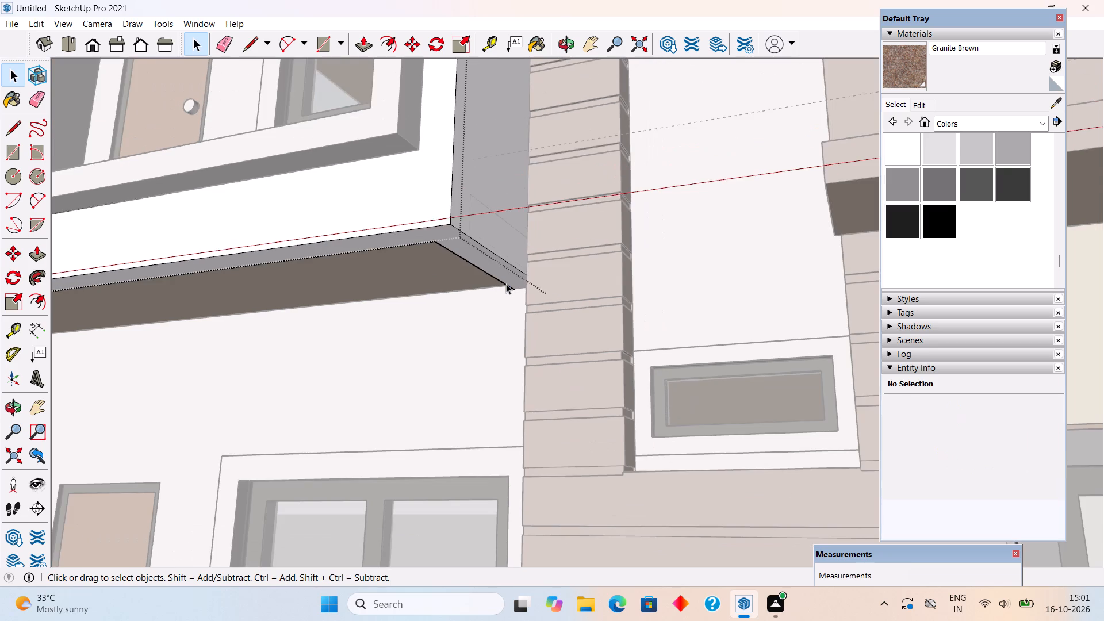
Close the panel group and move the border around its opening 6" back, flush with the panel's front face.
scroll(506, 283, "down", 9)
left_click(205, 196)
middle_click_drag(473, 297, 508, 364)
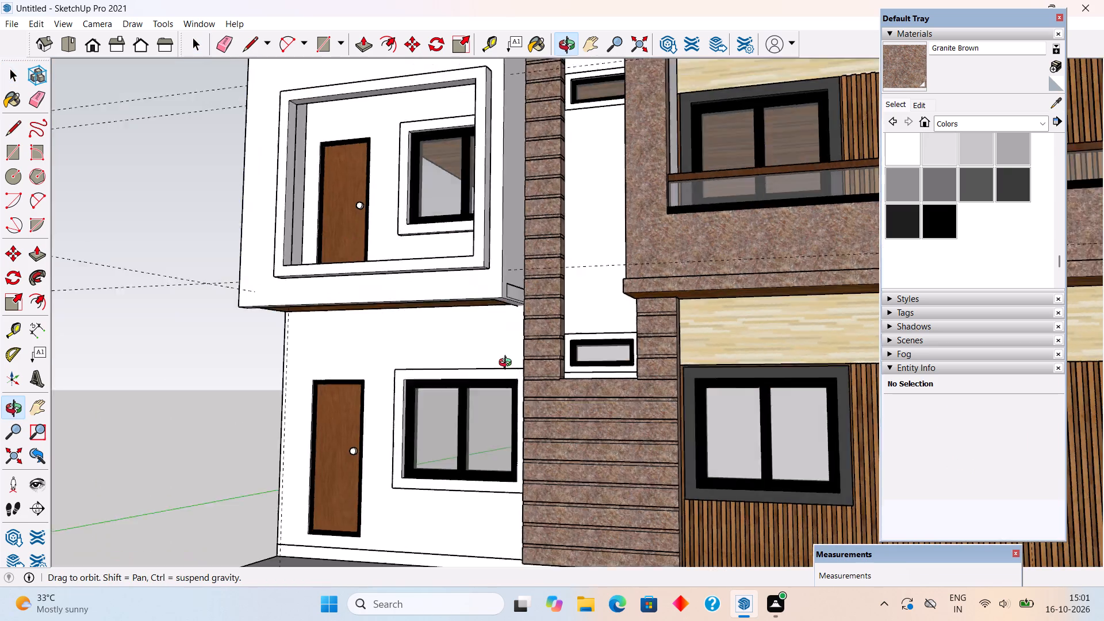
middle_click_drag(508, 364, 659, 455)
scroll(563, 381, "up", 3)
middle_click_drag(582, 362, 492, 393)
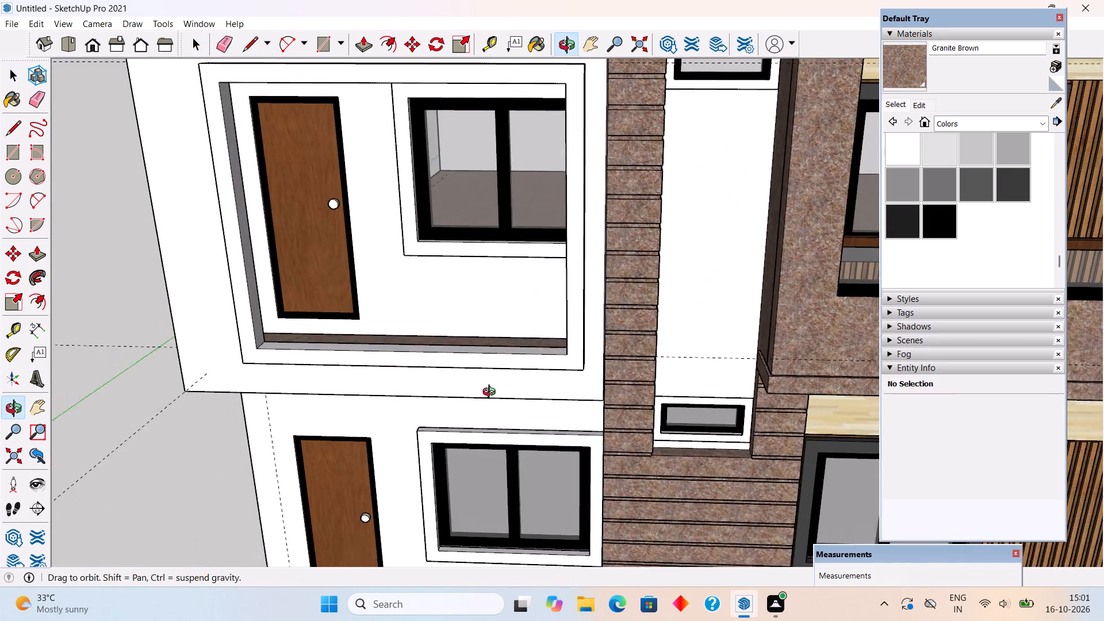
middle_click_drag(492, 393, 526, 350)
scroll(519, 352, "down", 3)
scroll(582, 313, "down", 3)
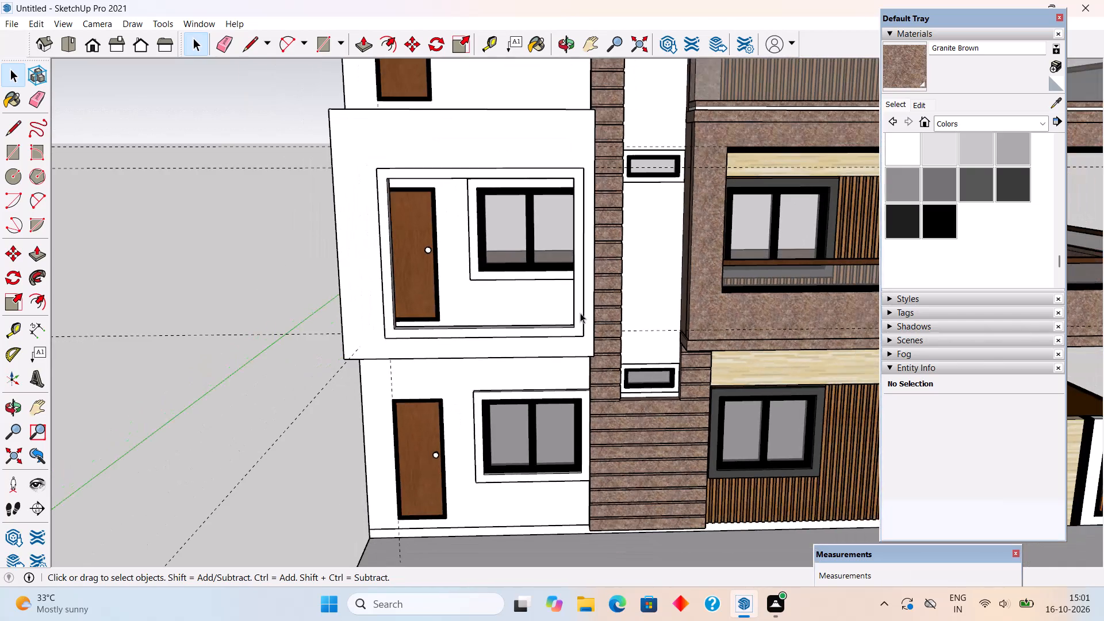
left_click(392, 324)
scroll(637, 366, "up", 9)
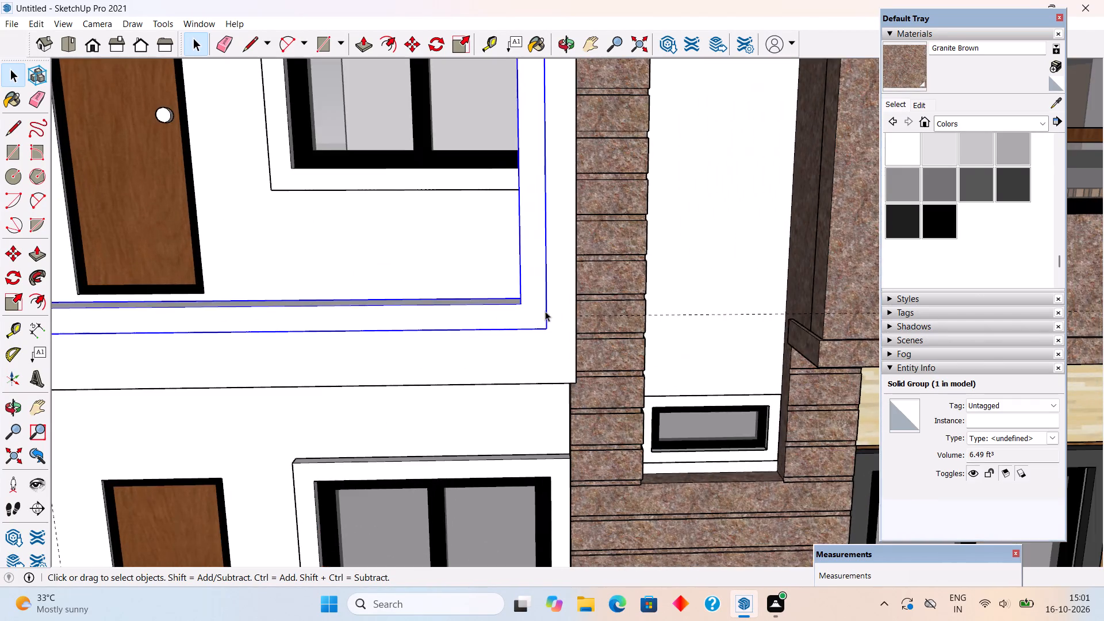
middle_click_drag(538, 312, 462, 319)
key("m")
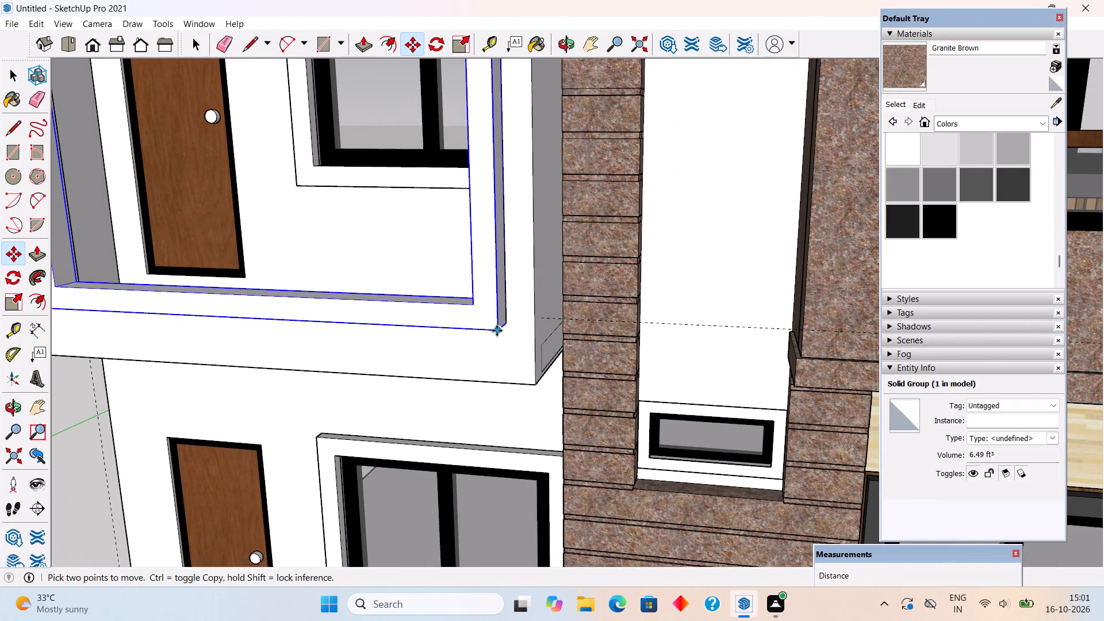
left_click(497, 331)
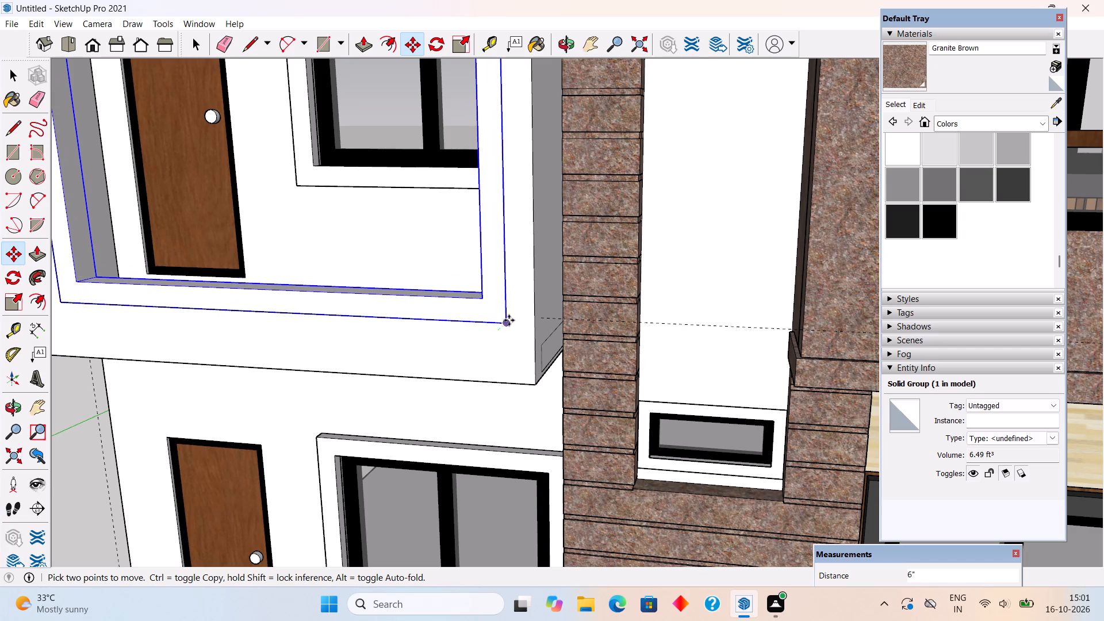
left_click(509, 320)
key("space")
scroll(509, 321, "down", 9)
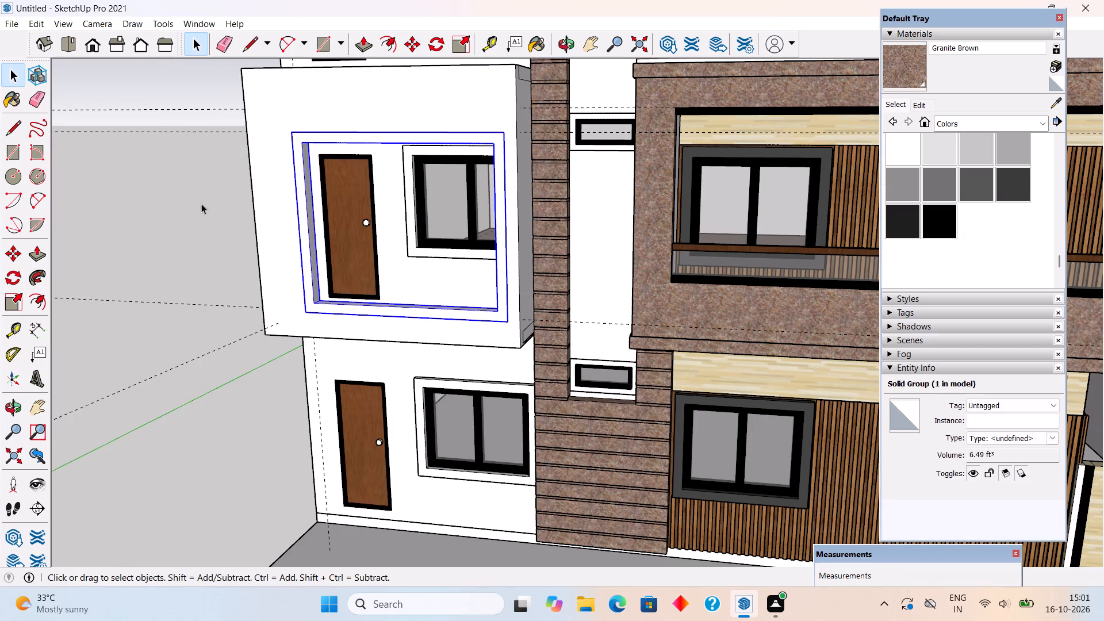
left_click(201, 204)
Paint the border around the middle-floor panel's opening with black Color M09.
left_click(926, 219)
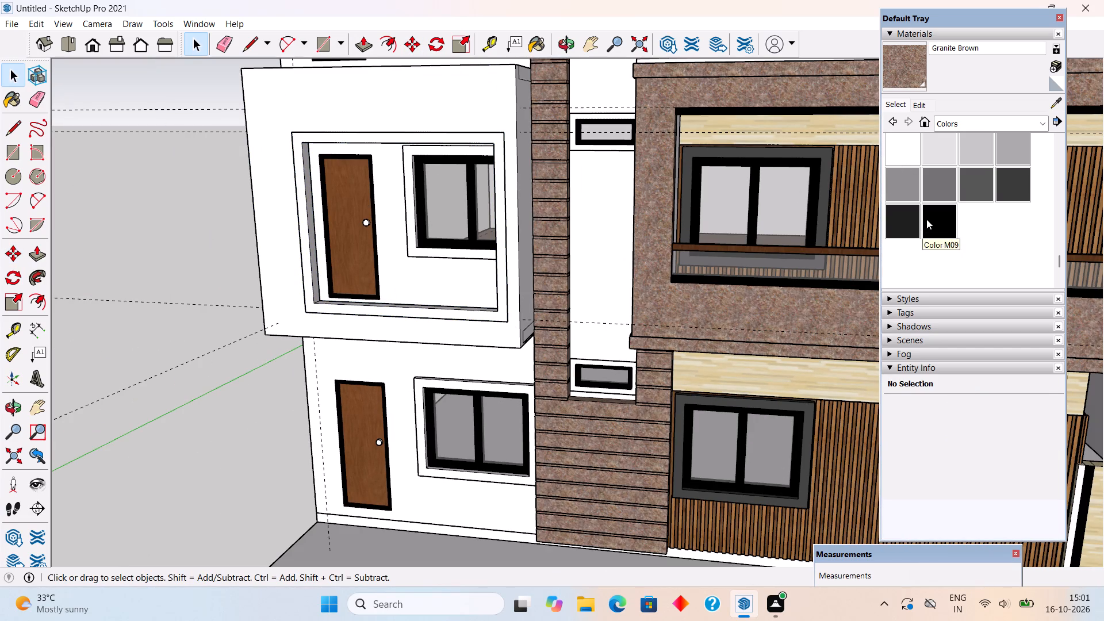
left_click(501, 294)
key("space")
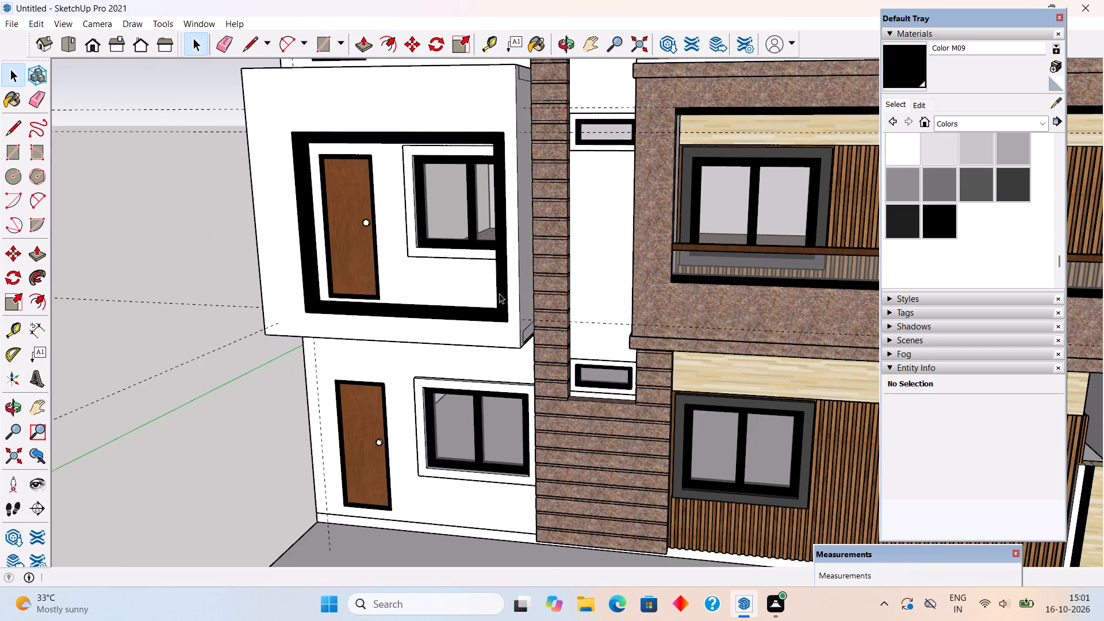
scroll(497, 285, "down", 5)
middle_click_drag(520, 317, 655, 283)
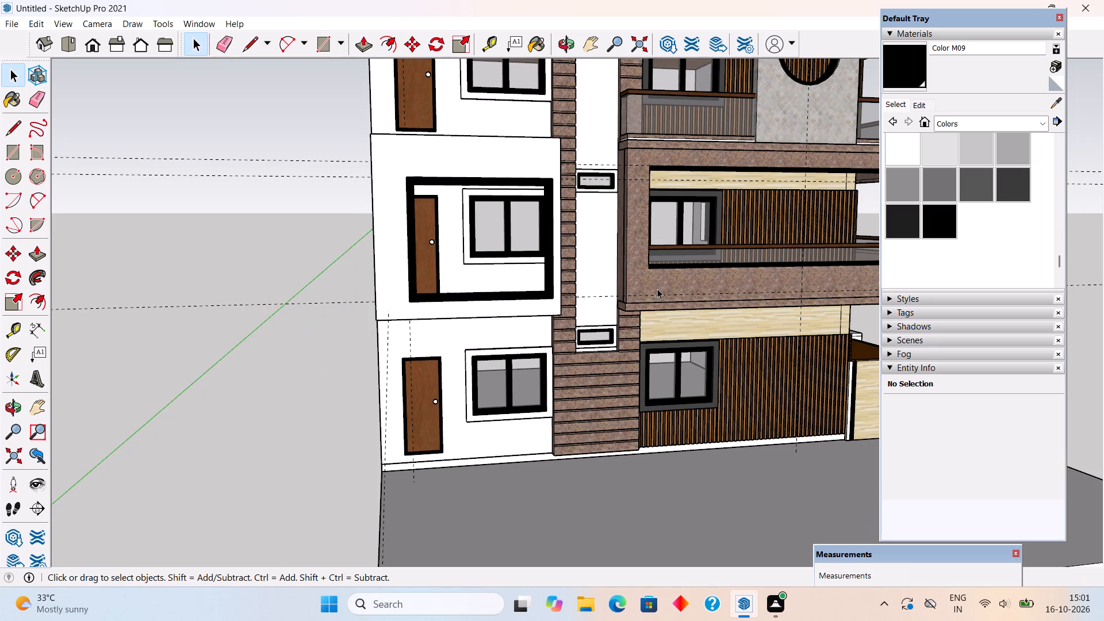
scroll(390, 306, "down", 4)
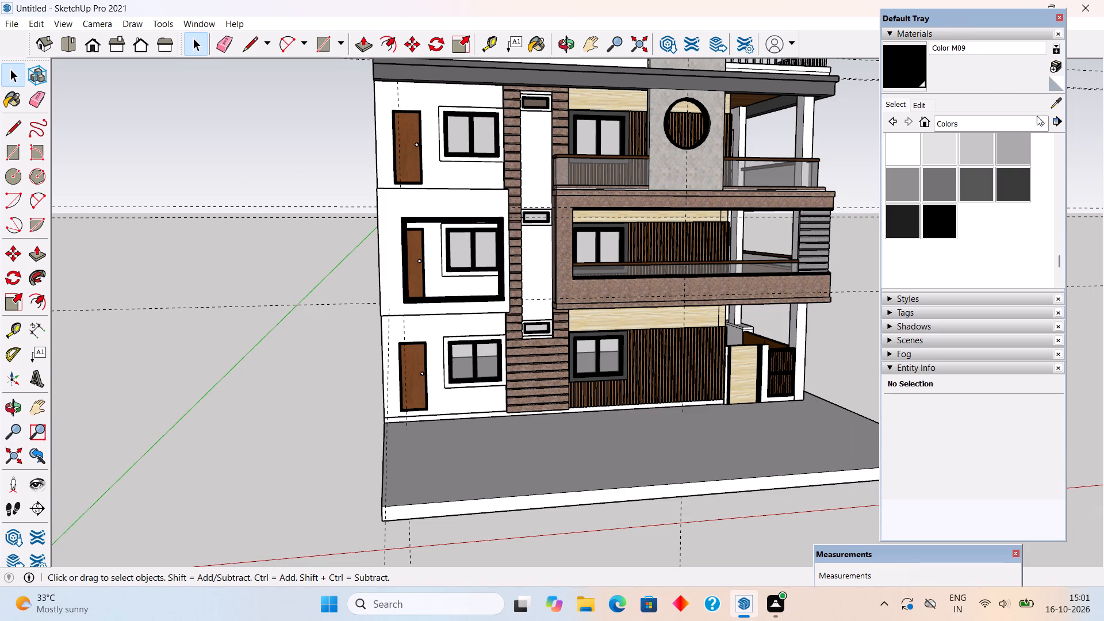
Sample the Wood Floor Light material from the ground-floor front wall and paint the middle-floor frame panel with it.
left_click(1062, 105)
left_click(590, 321)
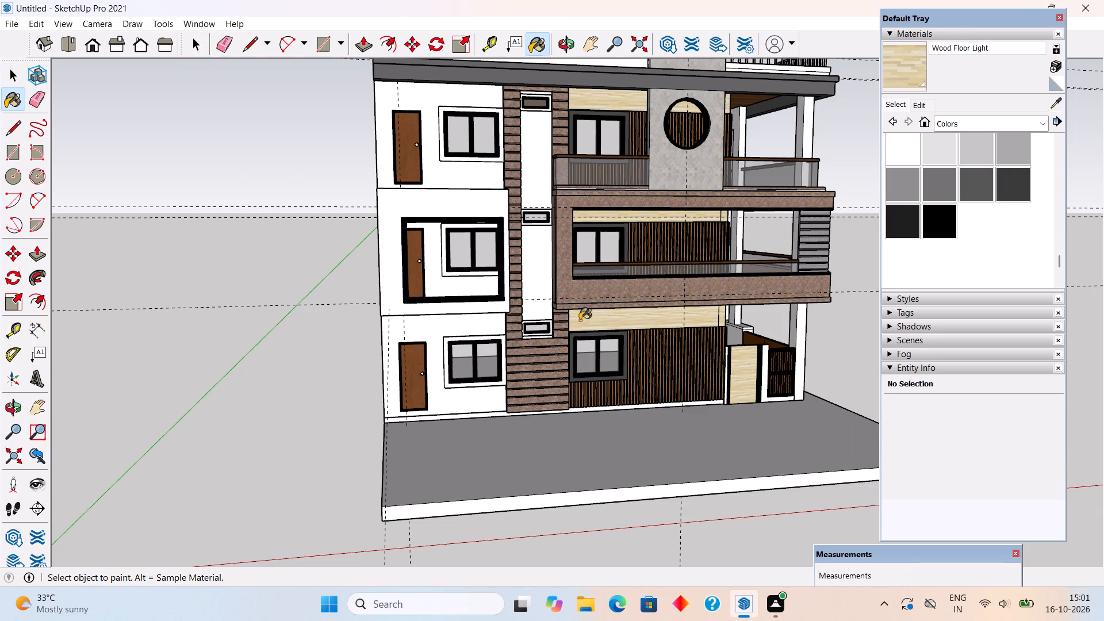
left_click(389, 293)
Examine the wood-finished frame panel and the whole house from the front, both sides and above.
middle_click_drag(453, 241, 201, 237)
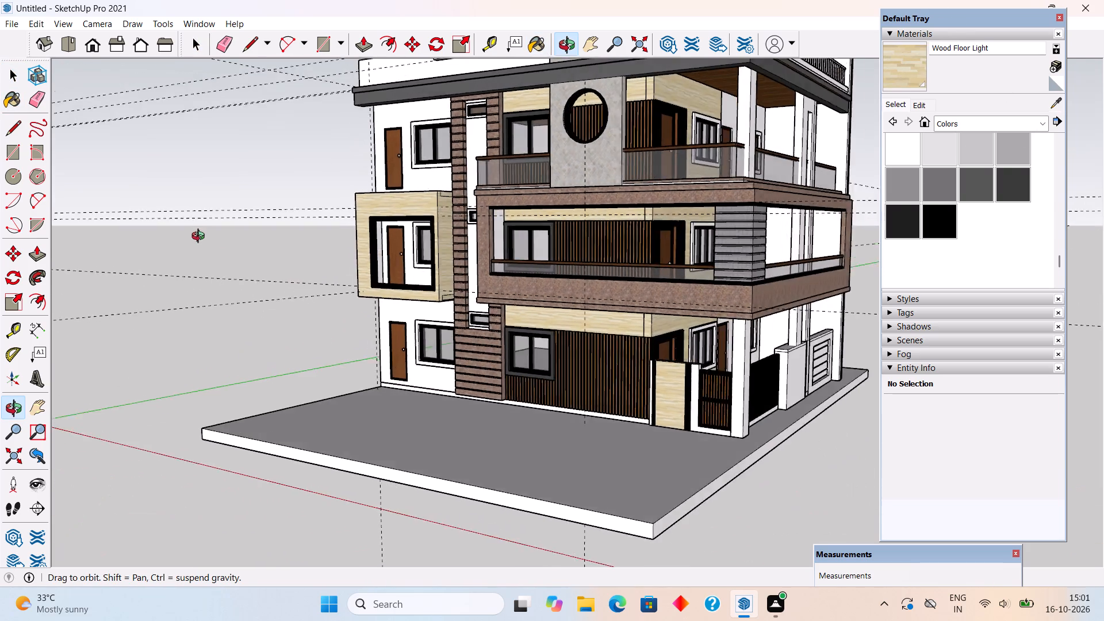
middle_click_drag(201, 237, 101, 214)
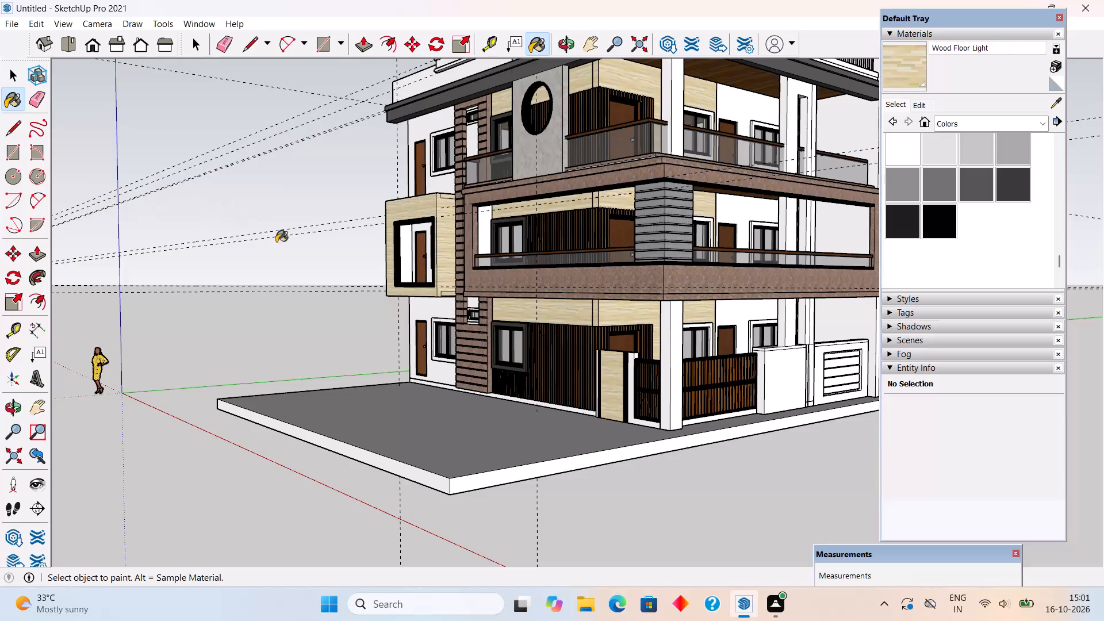
scroll(355, 258, "up", 1)
middle_click_drag(491, 300, 613, 347)
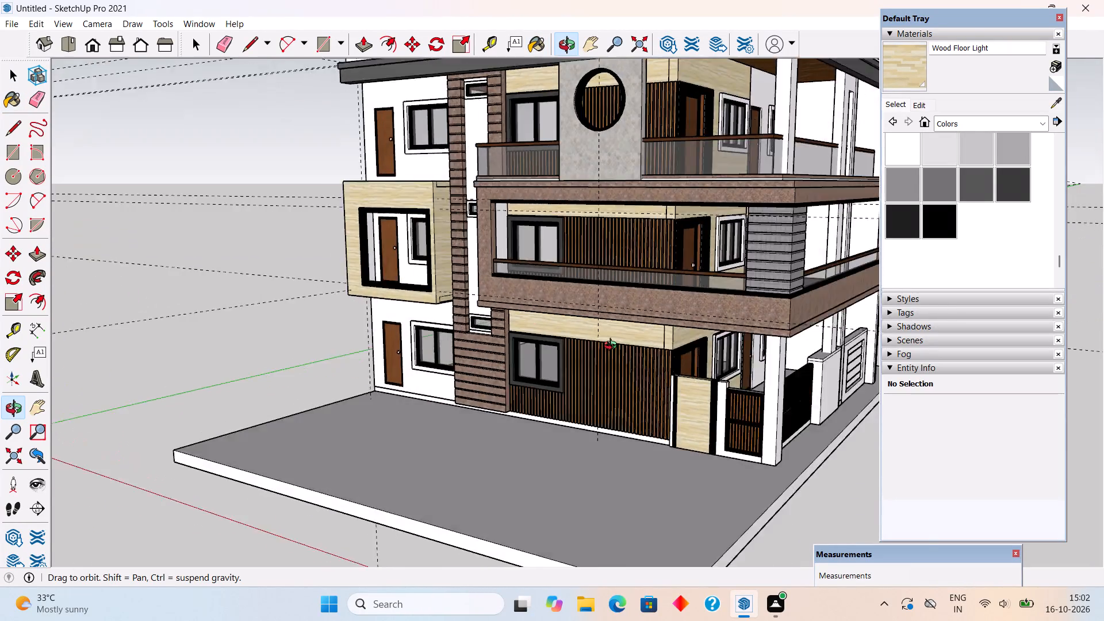
middle_click_drag(613, 347, 654, 300)
key("space")
scroll(654, 300, "down", 3)
middle_click_drag(493, 372, 723, 477)
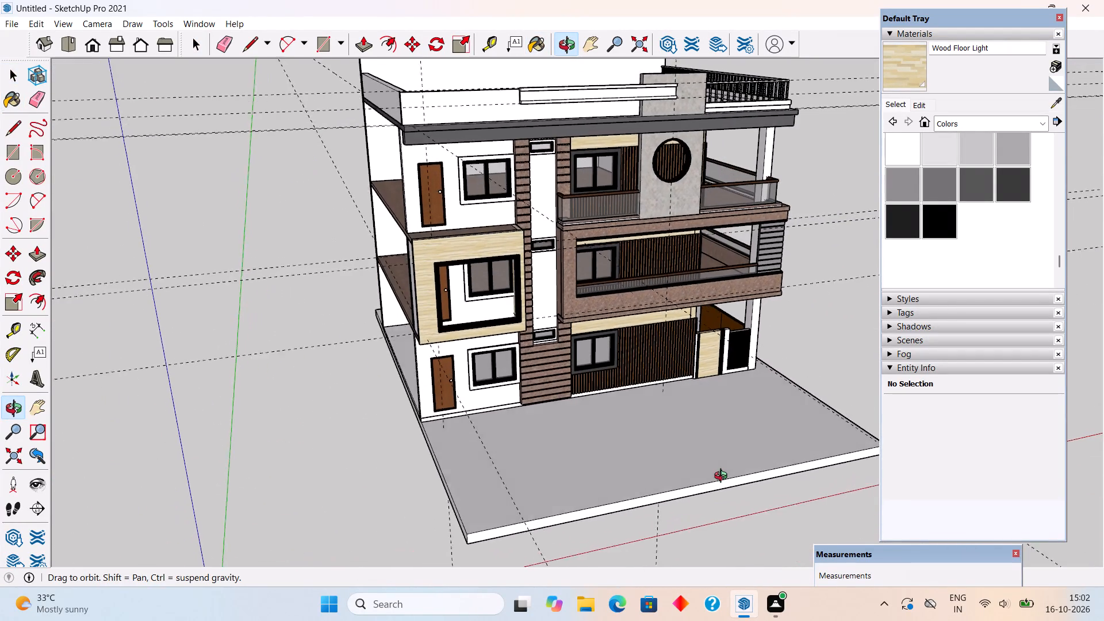
middle_click_drag(723, 477, 723, 484)
key("space")
left_click(829, 332)
middle_click_drag(601, 344, 428, 320)
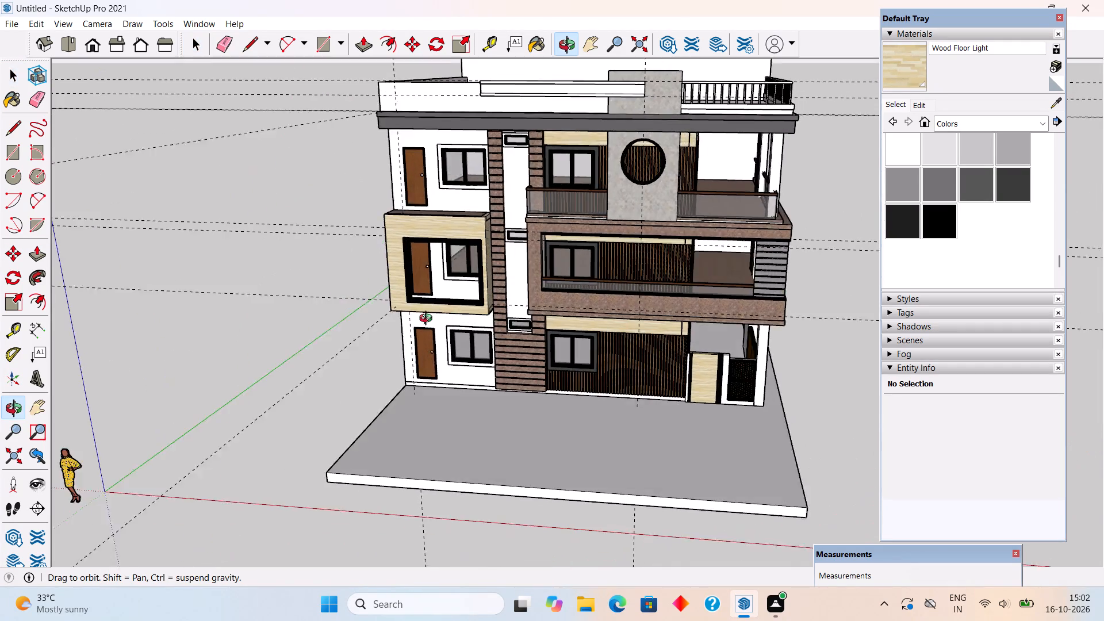
middle_click_drag(428, 320, 850, 335)
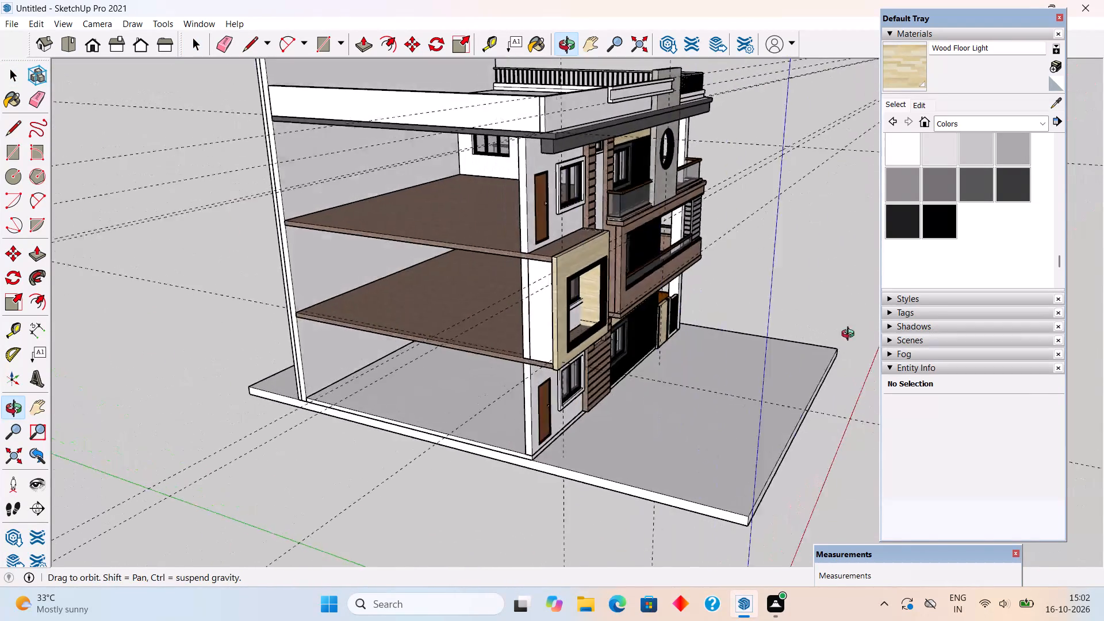
middle_click_drag(850, 335, 954, 255)
middle_click_drag(650, 280, 646, 285)
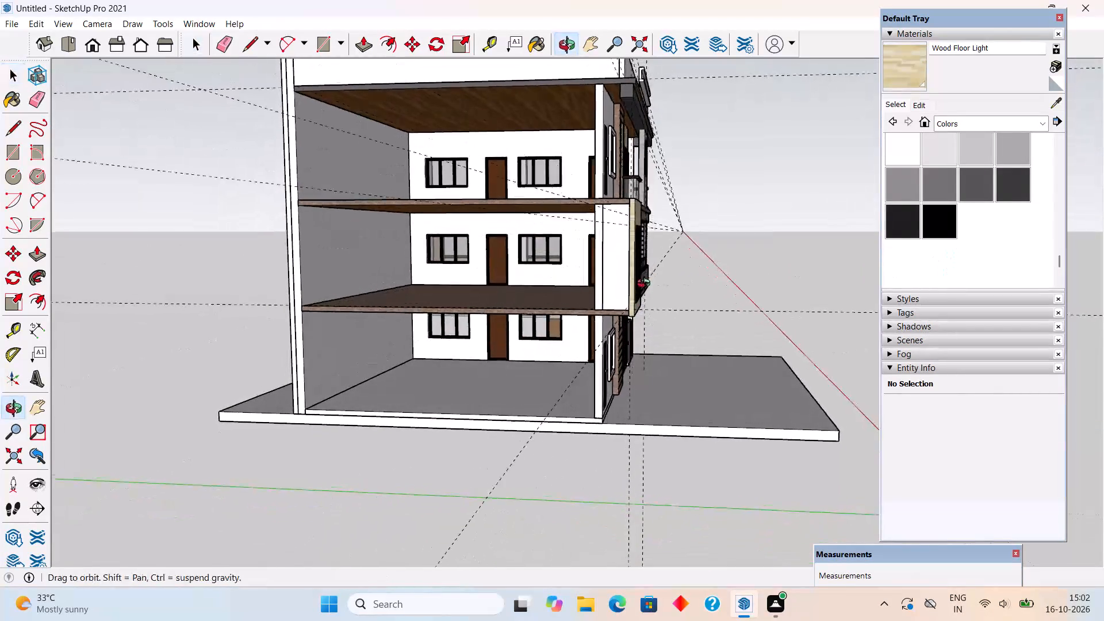
middle_click_drag(646, 285, 646, 353)
scroll(646, 353, "down", 4)
middle_click_drag(638, 319, 402, 284)
scroll(546, 308, "up", 5)
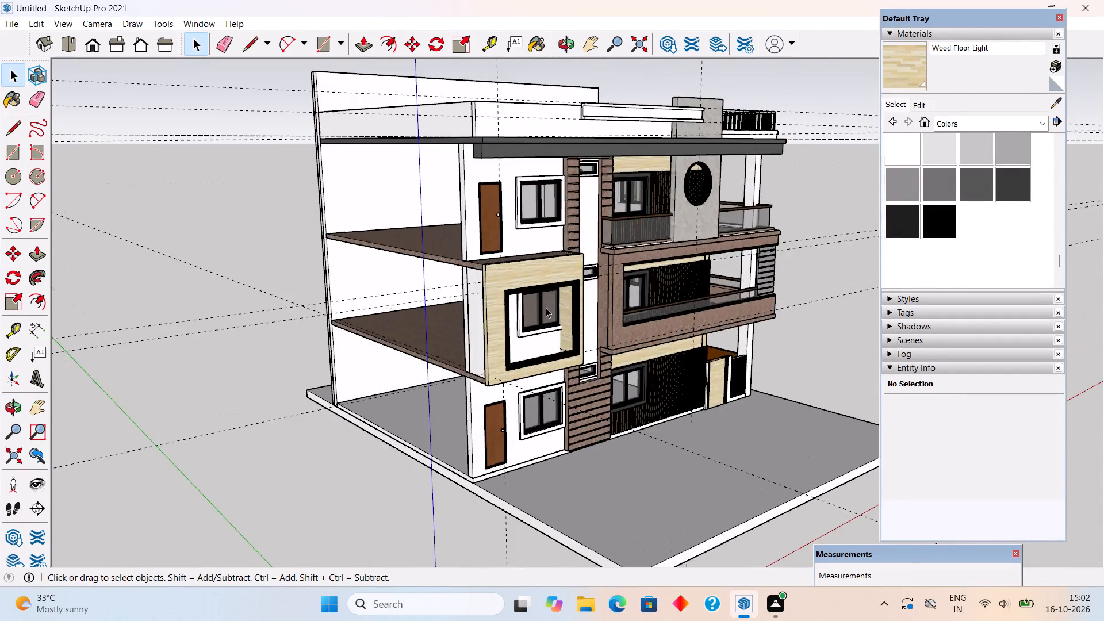
middle_click_drag(601, 320, 427, 305)
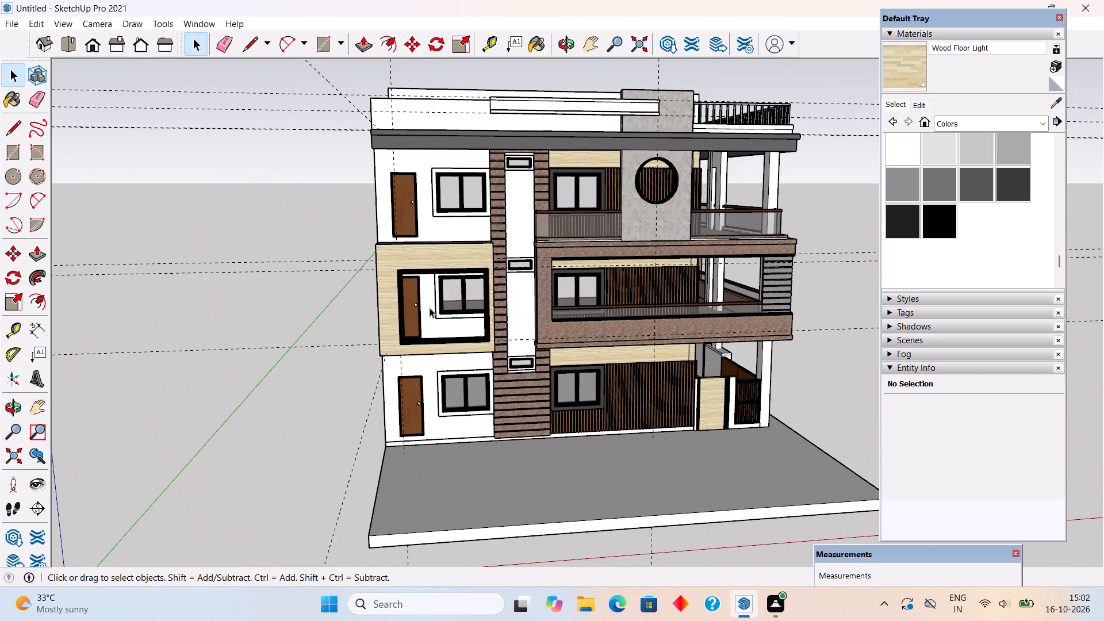
scroll(430, 308, "down", 3)
middle_click_drag(436, 301, 468, 399)
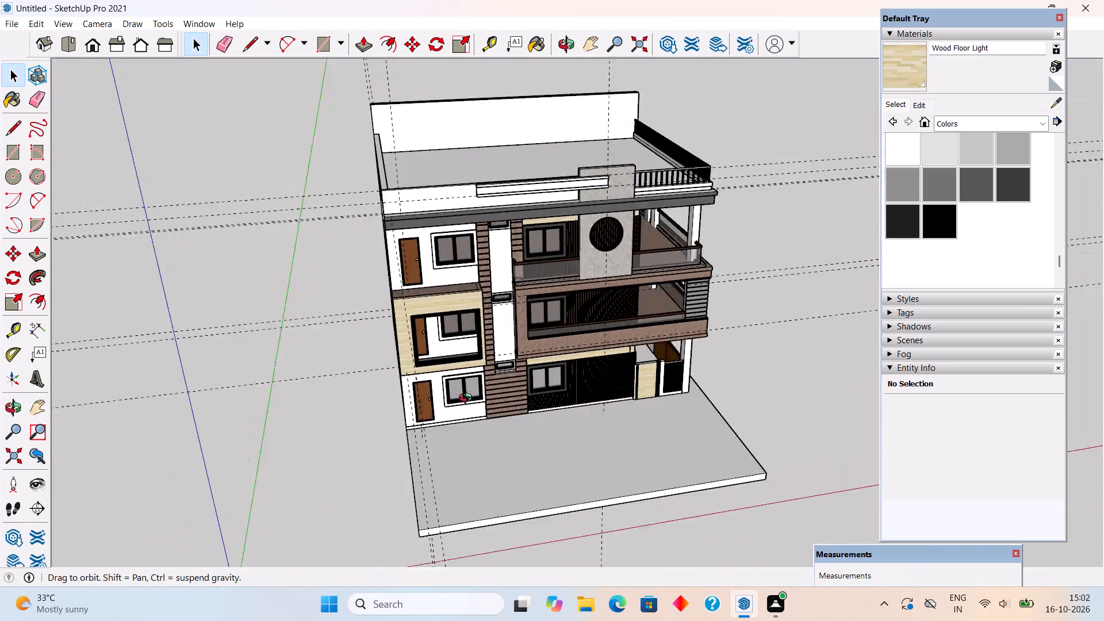
middle_click_drag(468, 399, 480, 430)
Draw a rectangle about 4 3/16" by 3 1/2" on top of the black border's bottom member, near the corner beside the brick-clad strip.
scroll(471, 400, "up", 20)
scroll(471, 400, "up", 1)
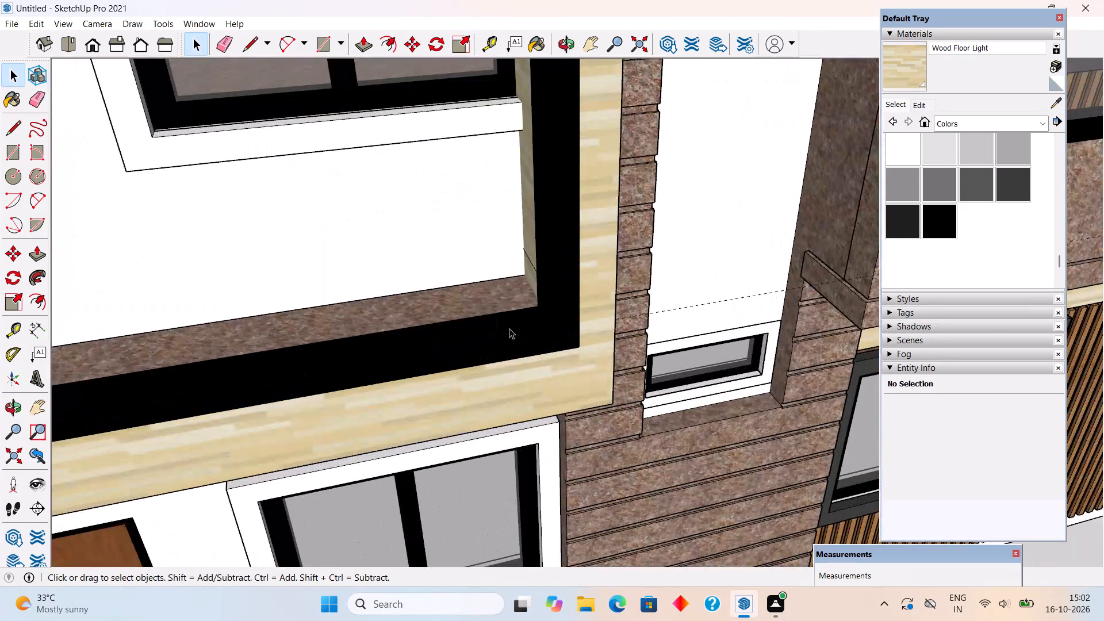
middle_click_drag(509, 328, 526, 420)
left_click(532, 446)
scroll(532, 446, "up", 4)
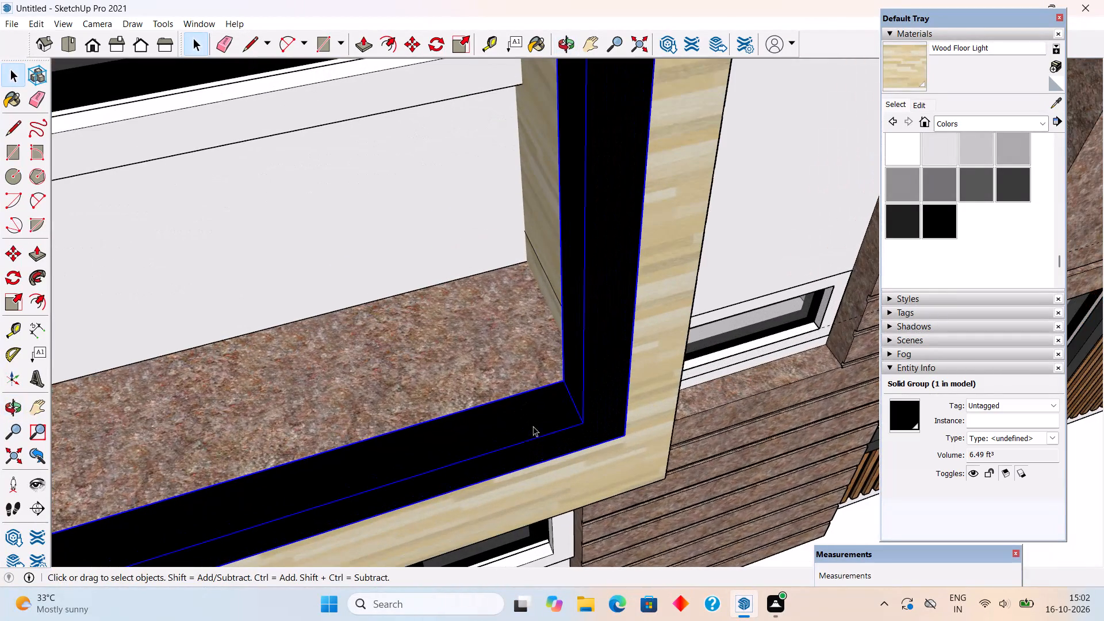
scroll(533, 426, "up", 4)
key("r")
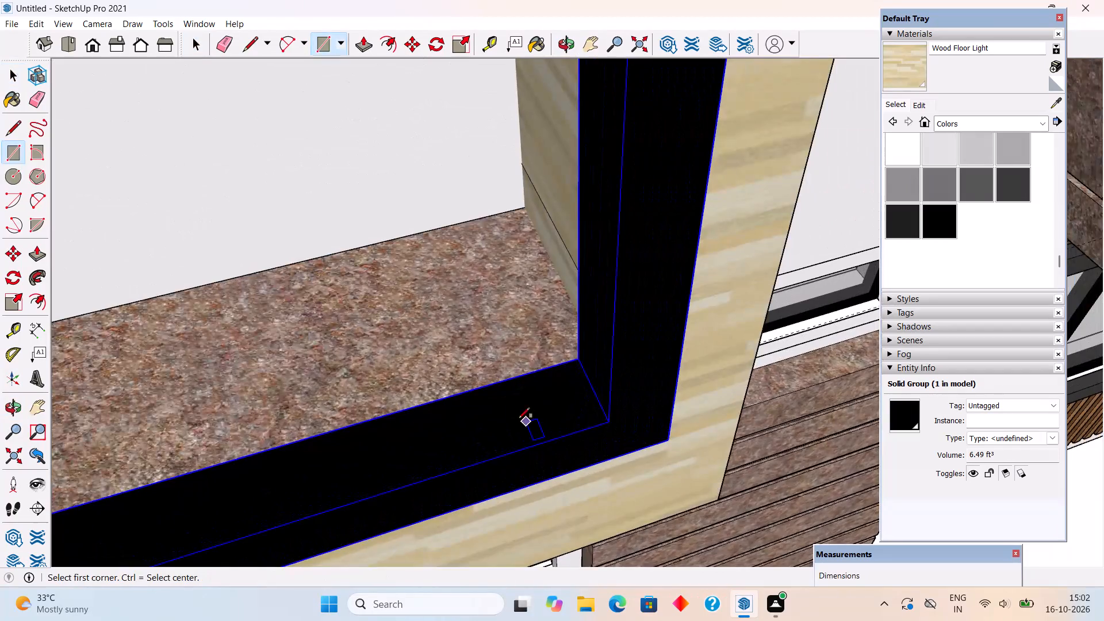
left_click(503, 401)
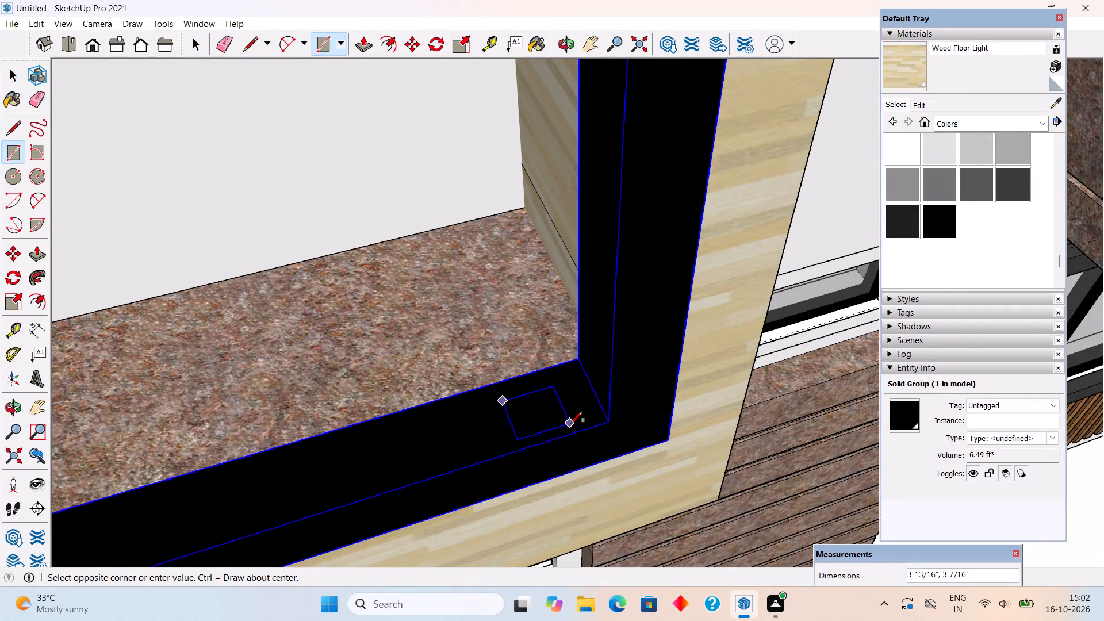
left_click(575, 423)
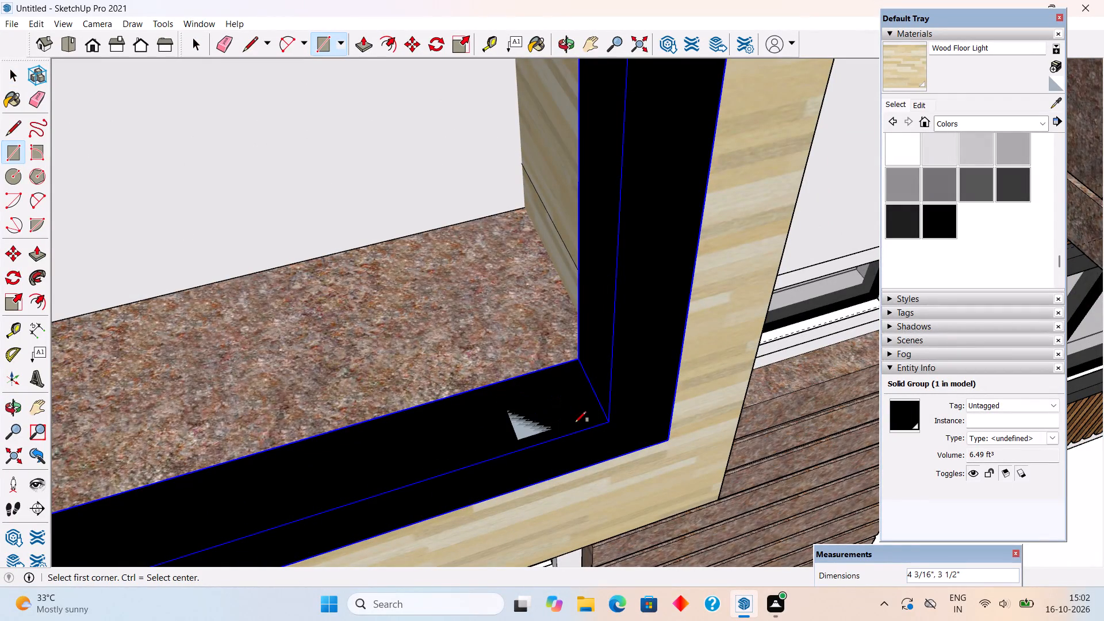
Extrude the rectangle upward about 20' 1" into a tall post reaching the roof fascia.
key("p")
left_click(543, 415)
scroll(541, 372, "down", 10)
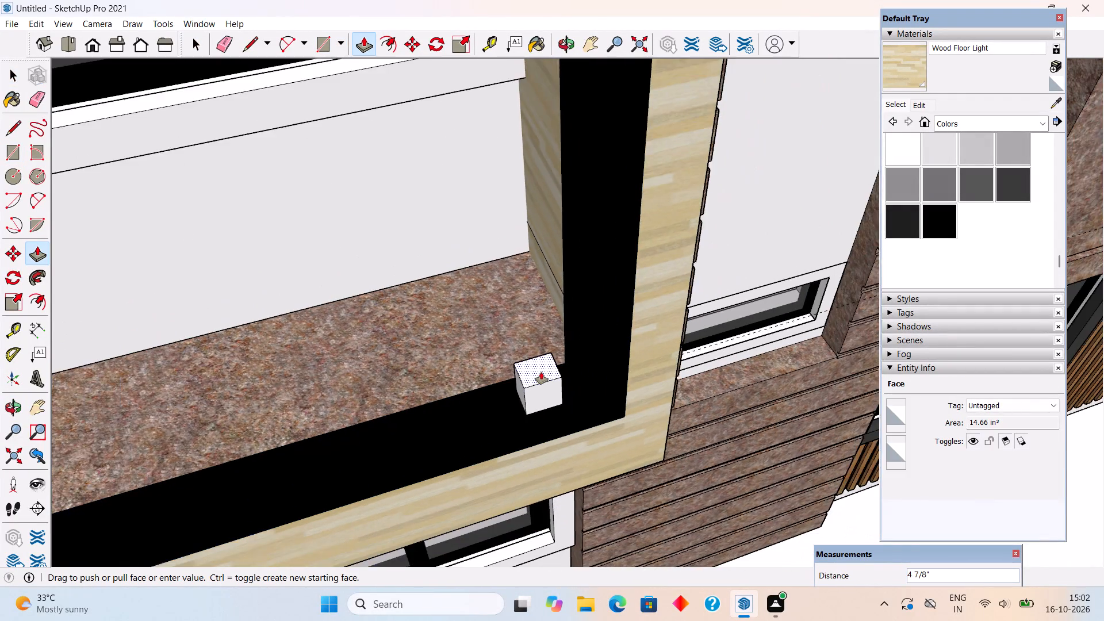
scroll(541, 372, "down", 9)
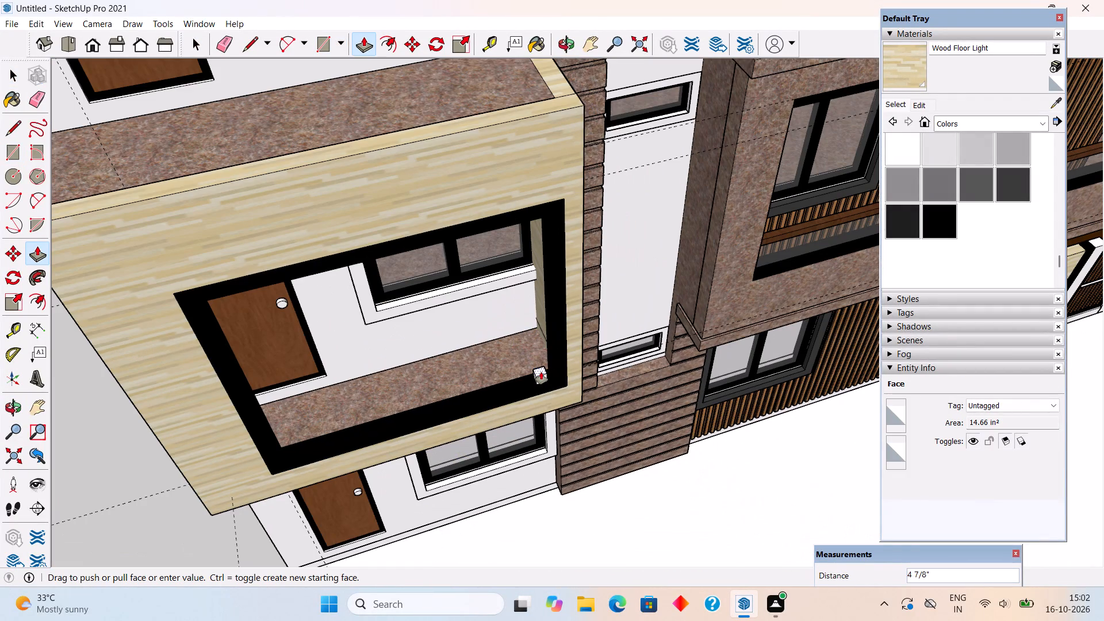
scroll(541, 372, "down", 10)
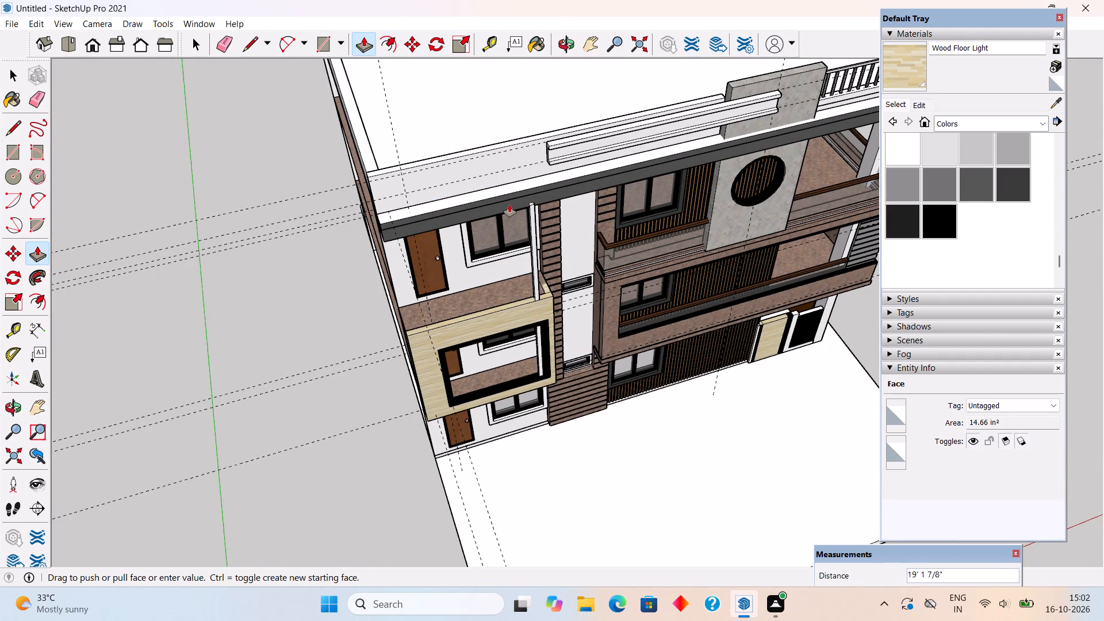
scroll(509, 205, "up", 2)
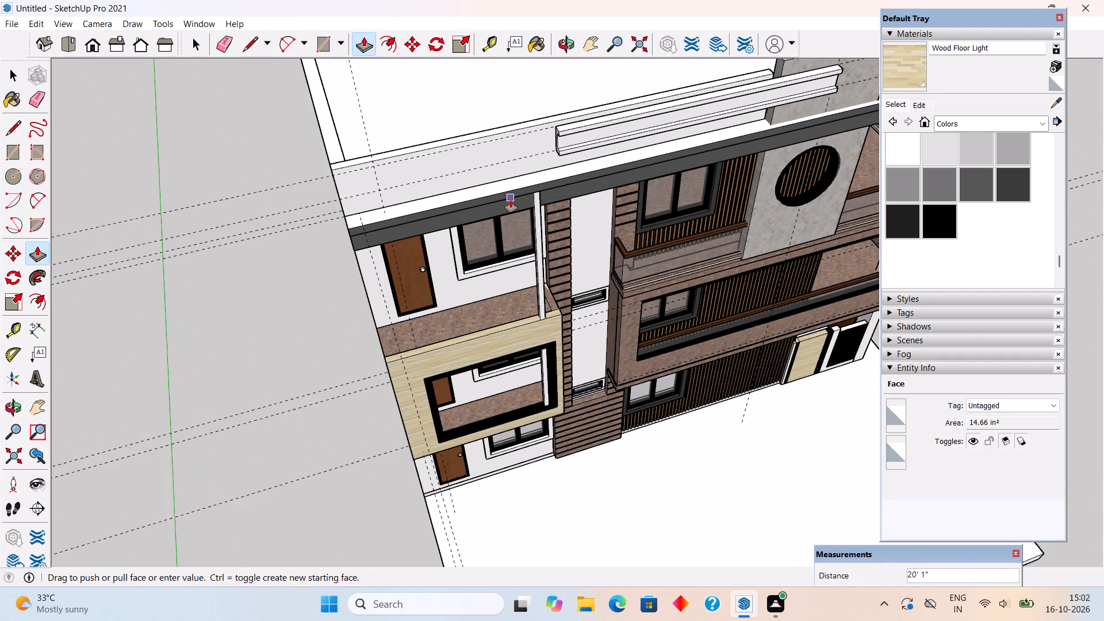
left_click(511, 200)
key("space")
Make the whole tall post, with all its faces and edges, into a group.
scroll(551, 407, "up", 6)
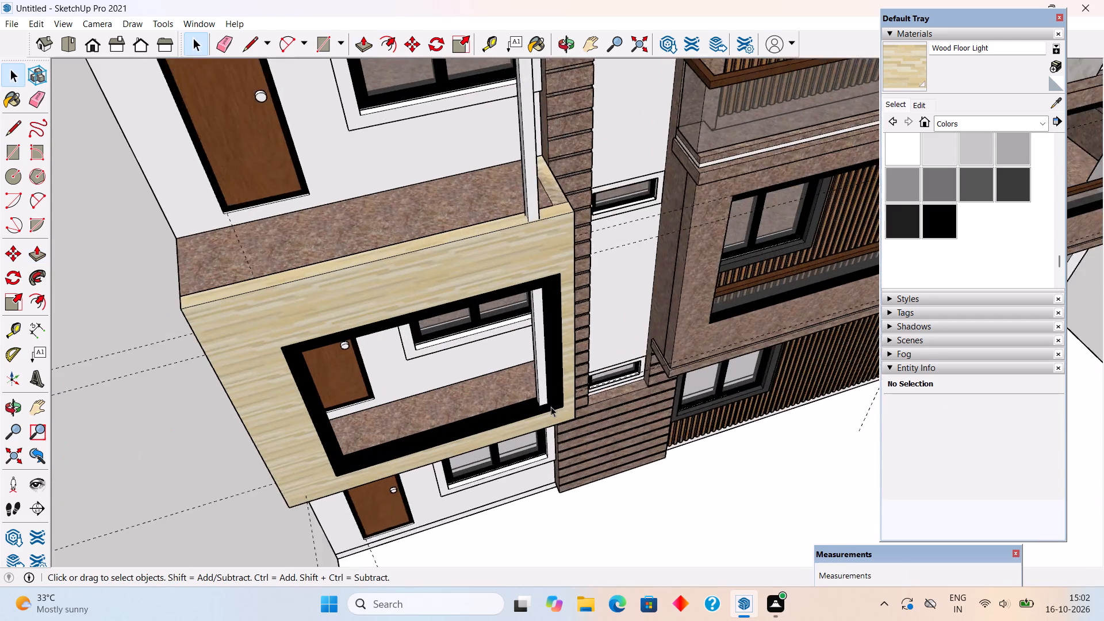
scroll(551, 407, "up", 5)
middle_click_drag(550, 398, 624, 390)
scroll(605, 396, "up", 4)
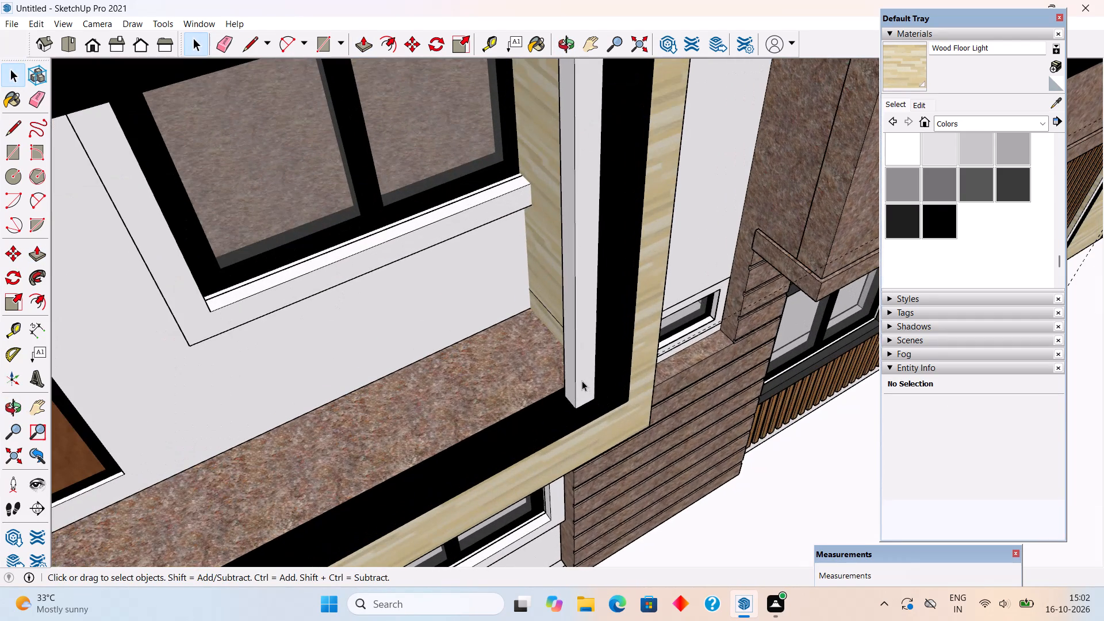
left_click(582, 381)
triple_click(580, 394)
right_click(579, 394)
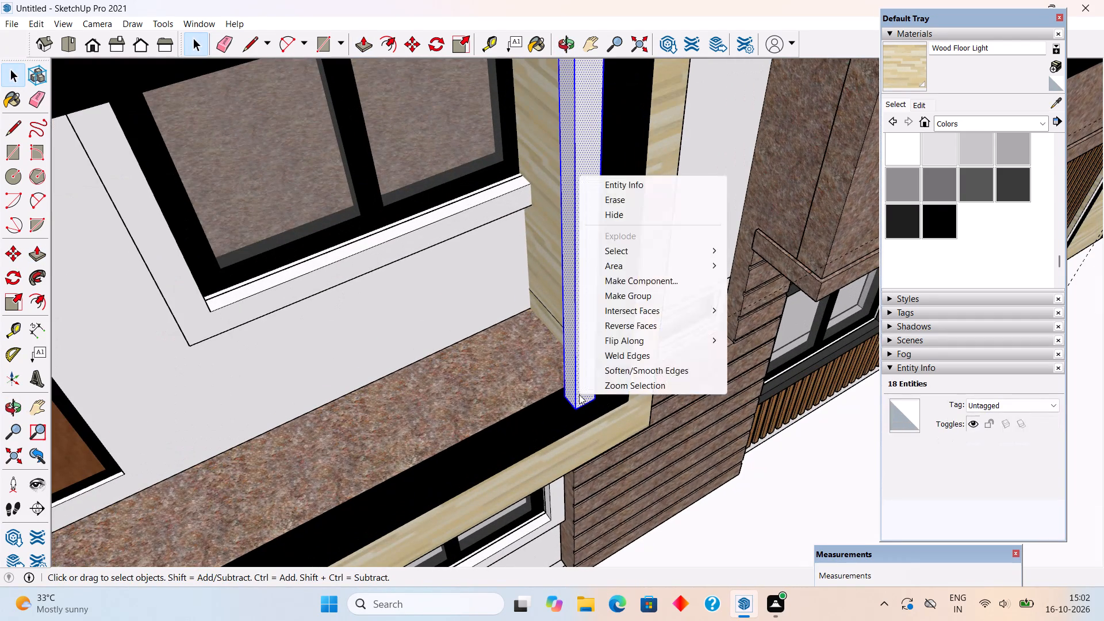
left_click(621, 296)
Move the post group about 1 9/16" back along the green axis on the border's bottom member.
scroll(570, 423, "up", 4)
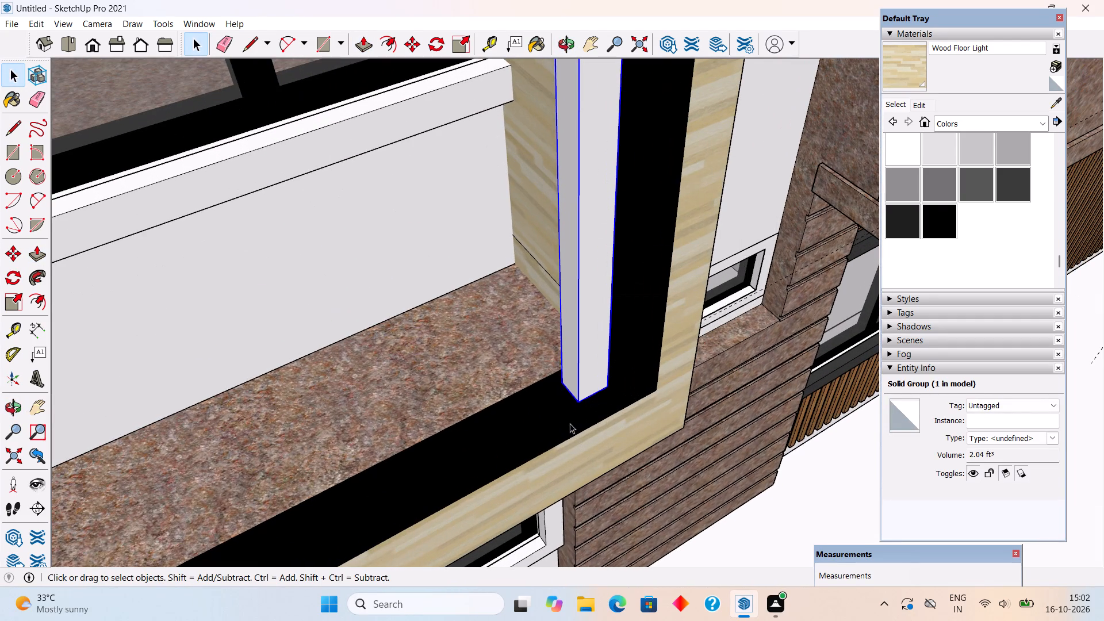
key("m")
left_click(578, 405)
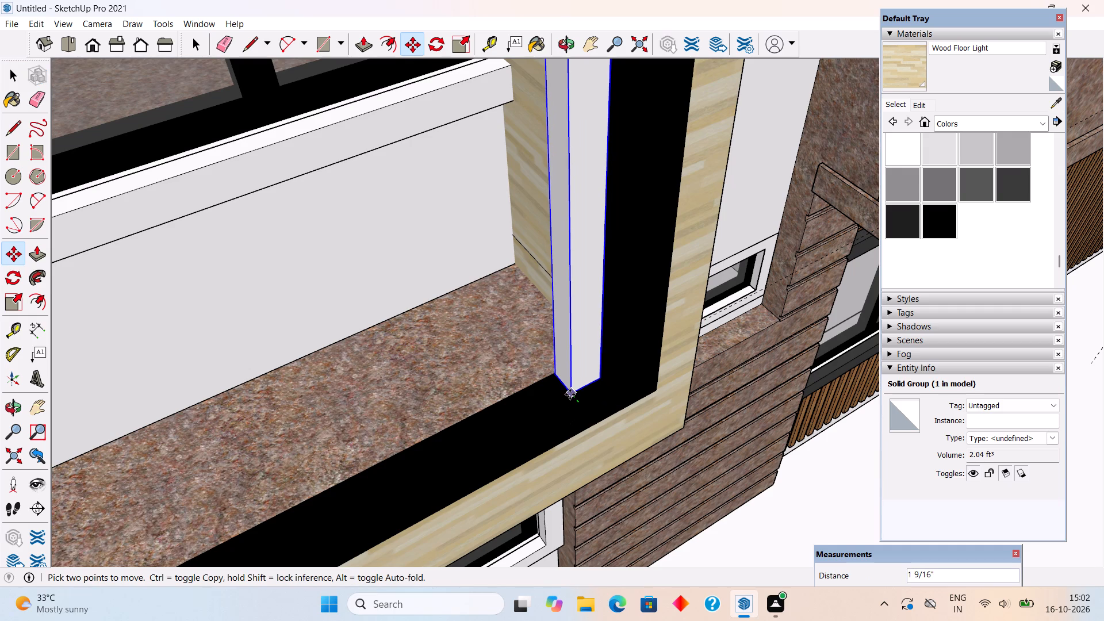
left_click(570, 394)
scroll(570, 394, "down", 7)
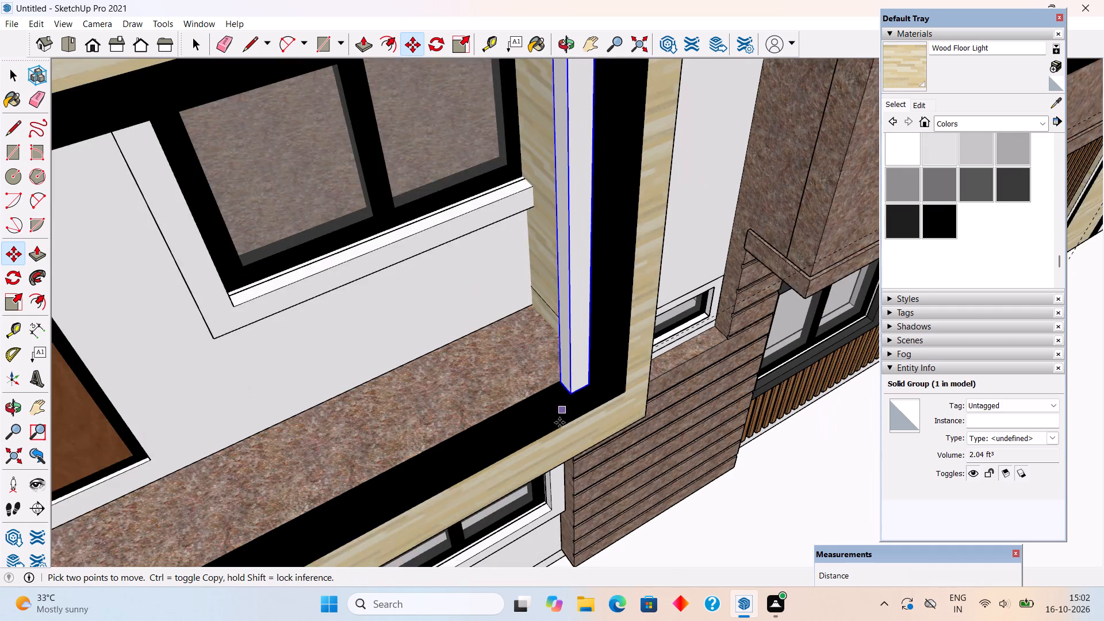
scroll(559, 423, "down", 14)
Hide the white side wall that closes the middle-floor bay between the two slabs, next to the frame panel.
middle_click_drag(532, 382, 427, 302)
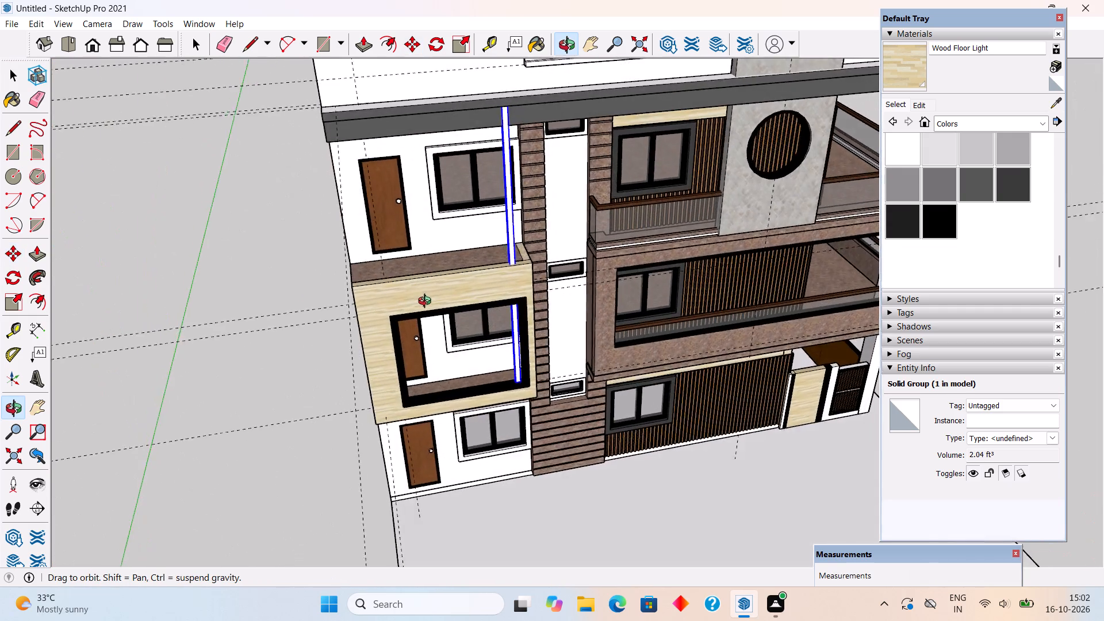
middle_click_drag(427, 302, 692, 244)
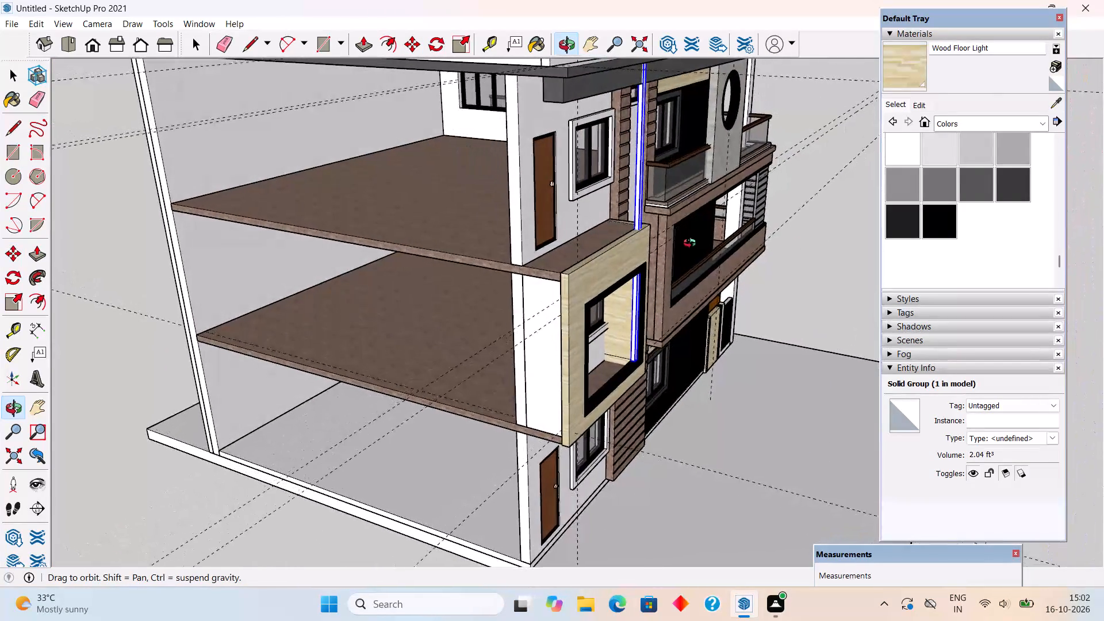
middle_click_drag(692, 244, 630, 353)
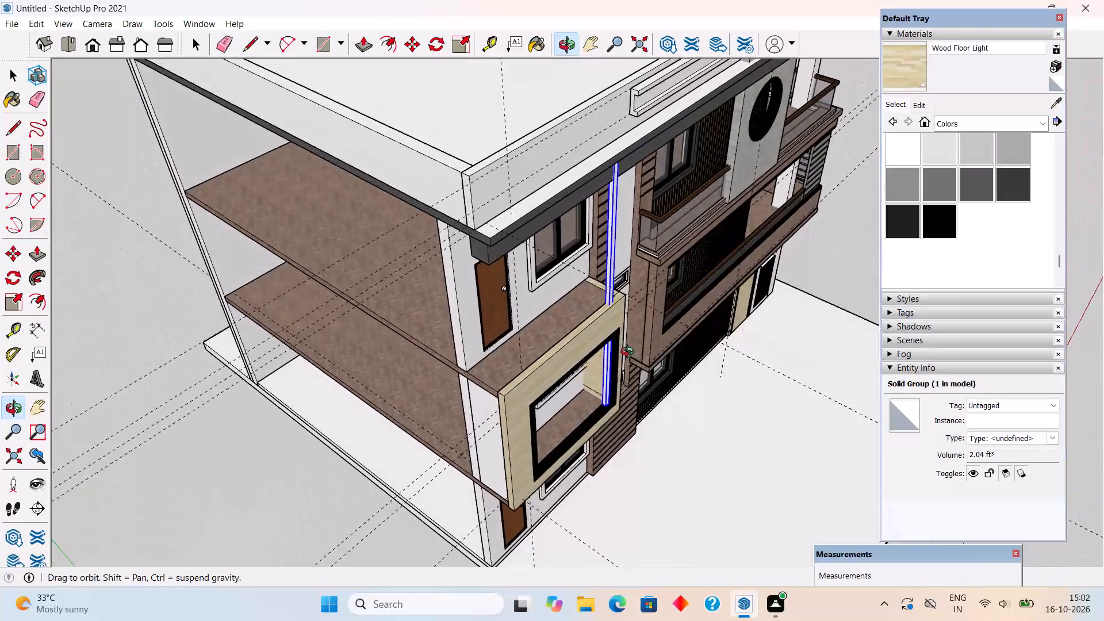
middle_click_drag(630, 353, 635, 279)
scroll(622, 409, "up", 3)
key("space")
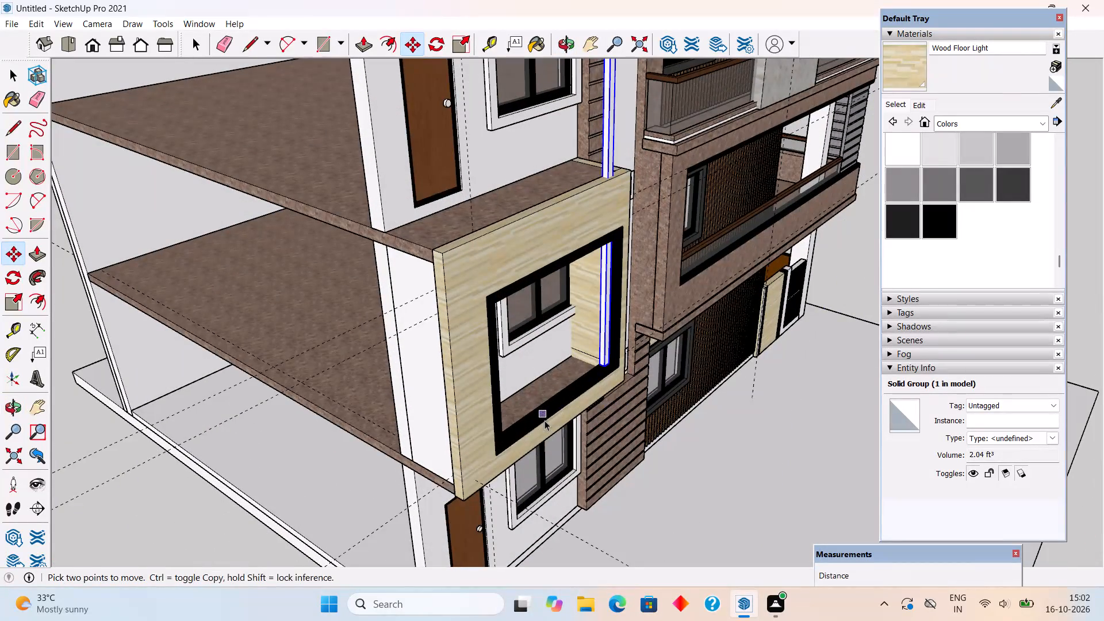
middle_click_drag(463, 438, 569, 409)
left_click(566, 411)
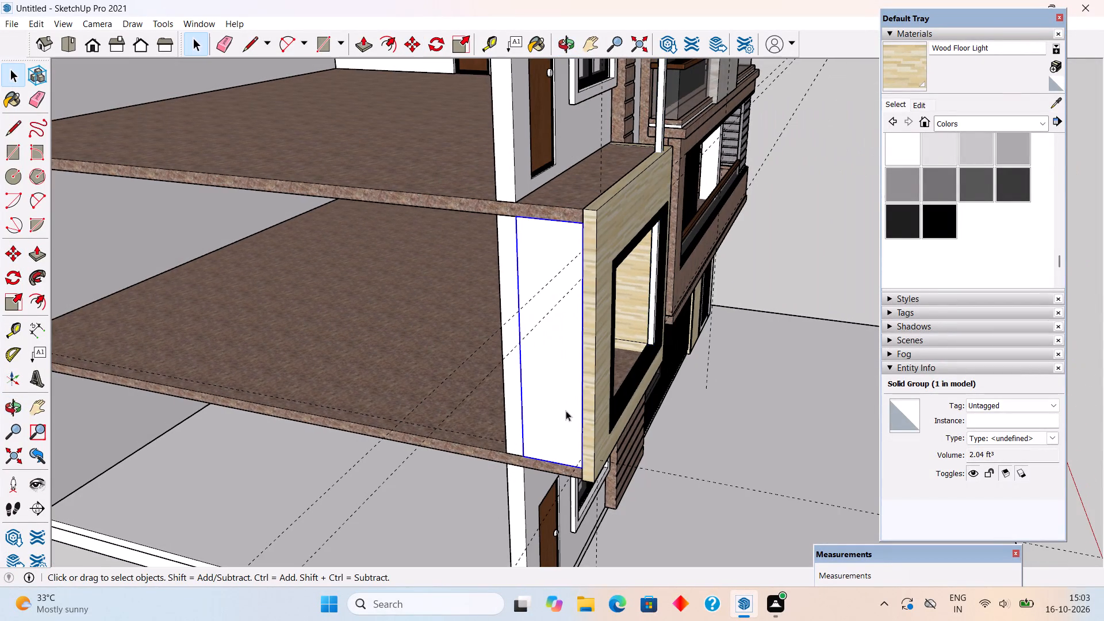
right_click(566, 411)
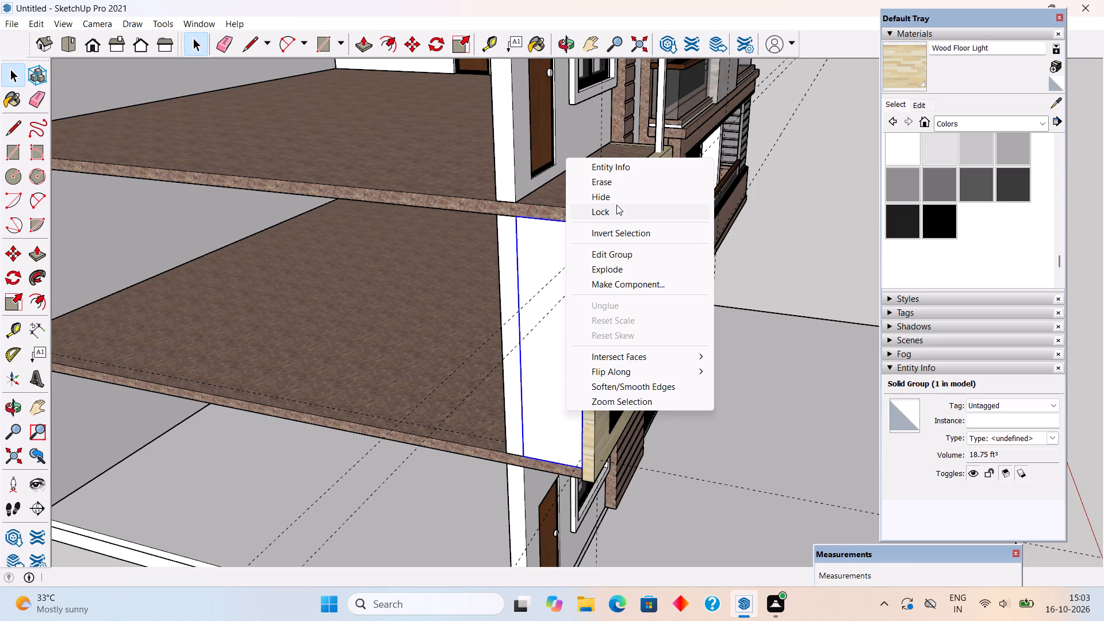
left_click(613, 197)
Push/pull the rear face of the black opening border 3" inward, inside the middle-floor frame panel.
scroll(582, 446, "up", 6)
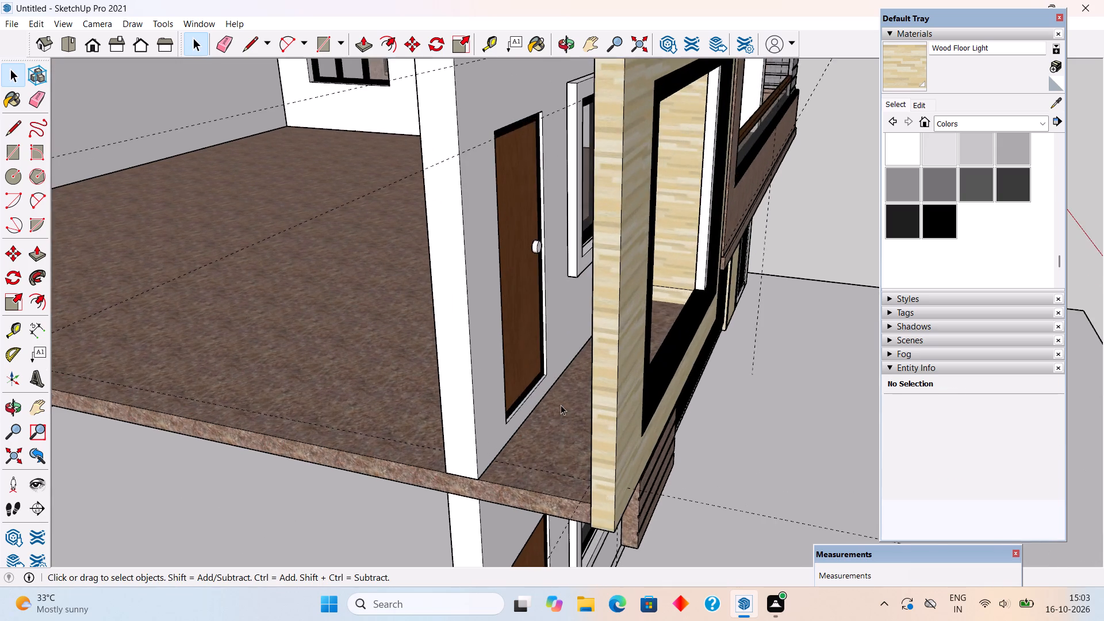
middle_click_drag(560, 404, 670, 405)
scroll(731, 393, "up", 4)
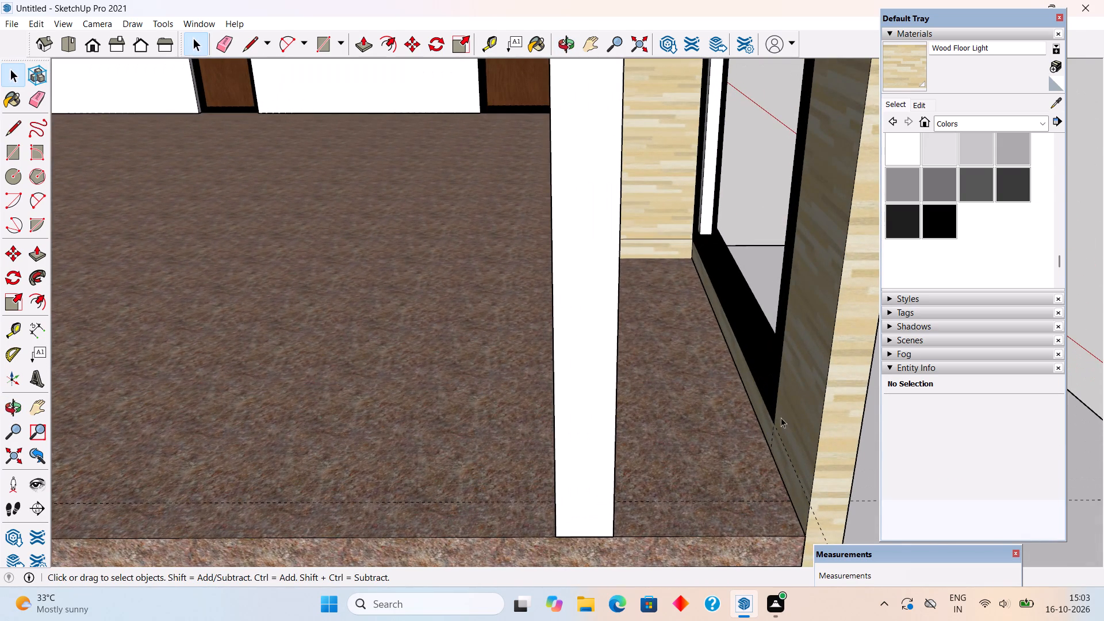
left_click(784, 424)
double_click(787, 444)
left_click(787, 444)
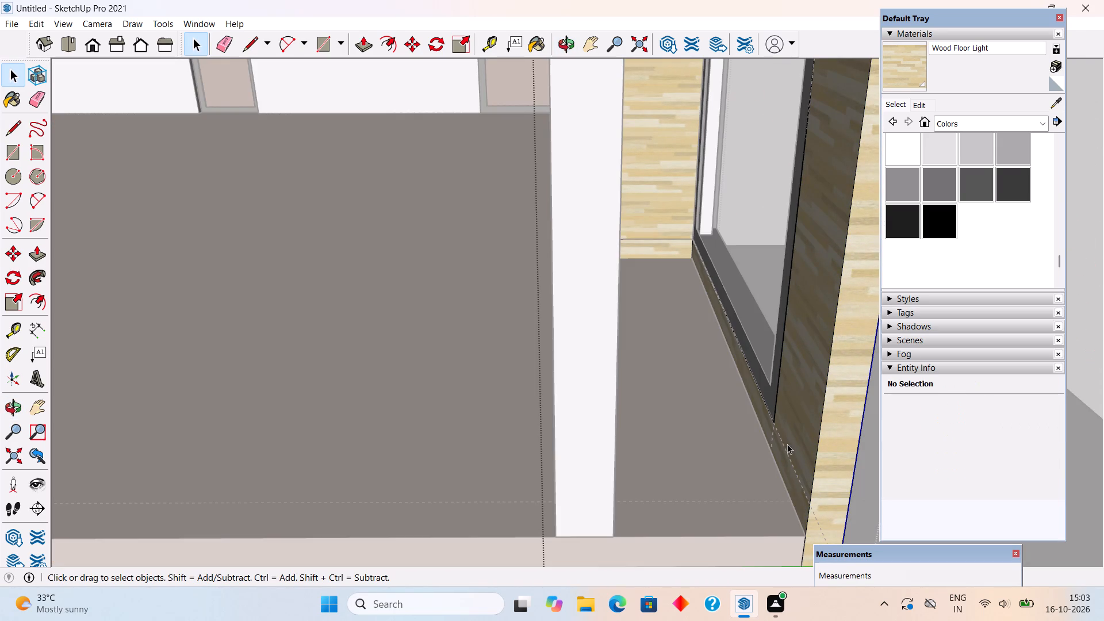
scroll(762, 402, "up", 4)
left_click(769, 389)
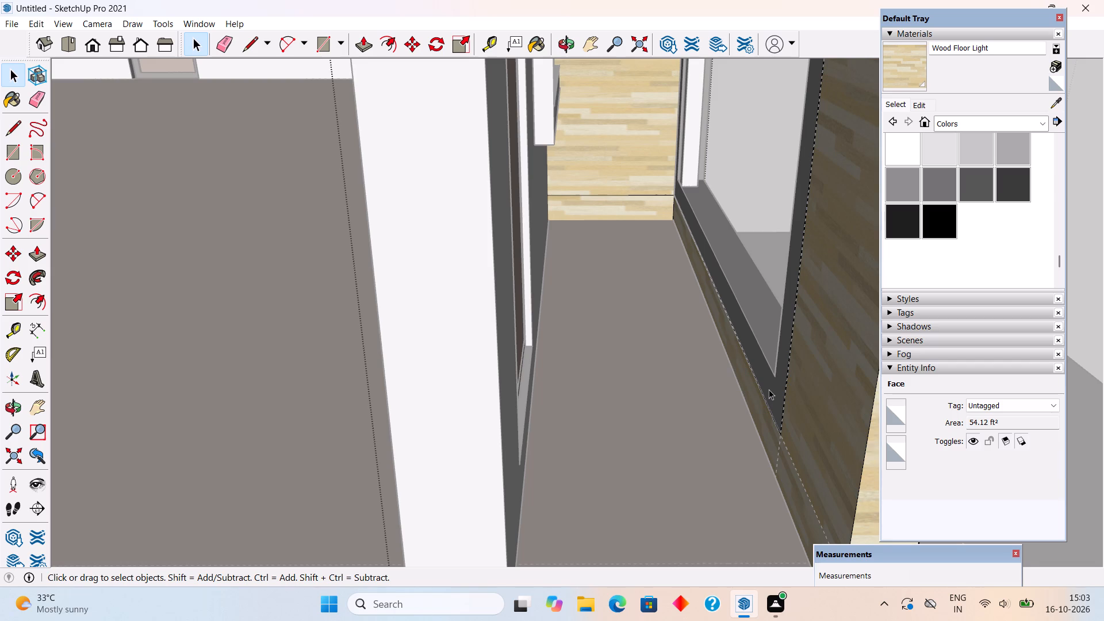
key("p")
left_click(769, 389)
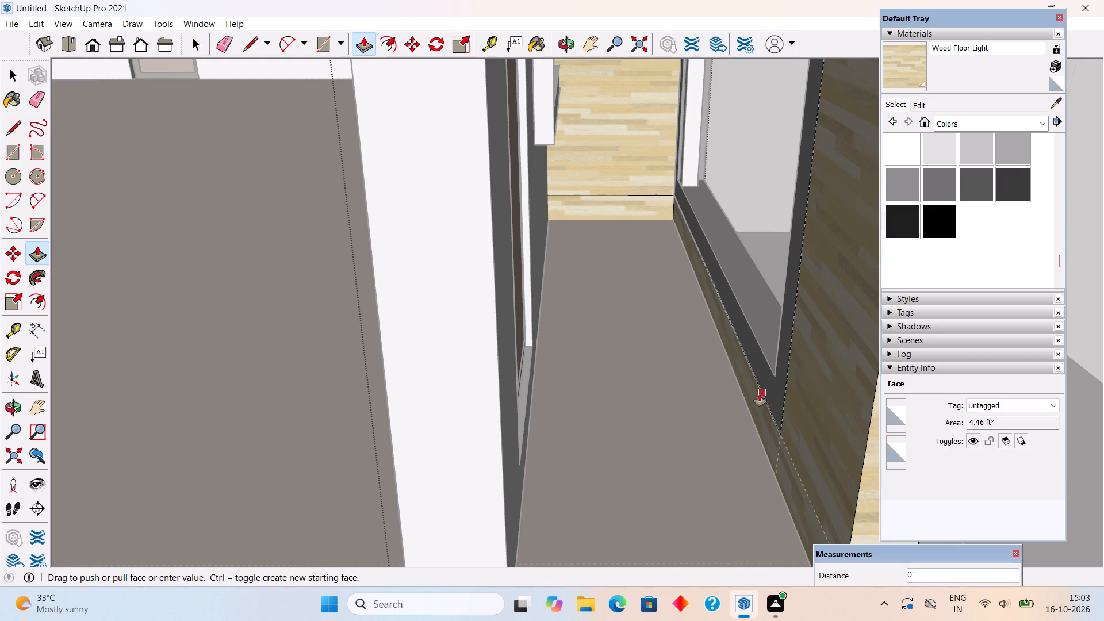
key("space")
triple_click(774, 388)
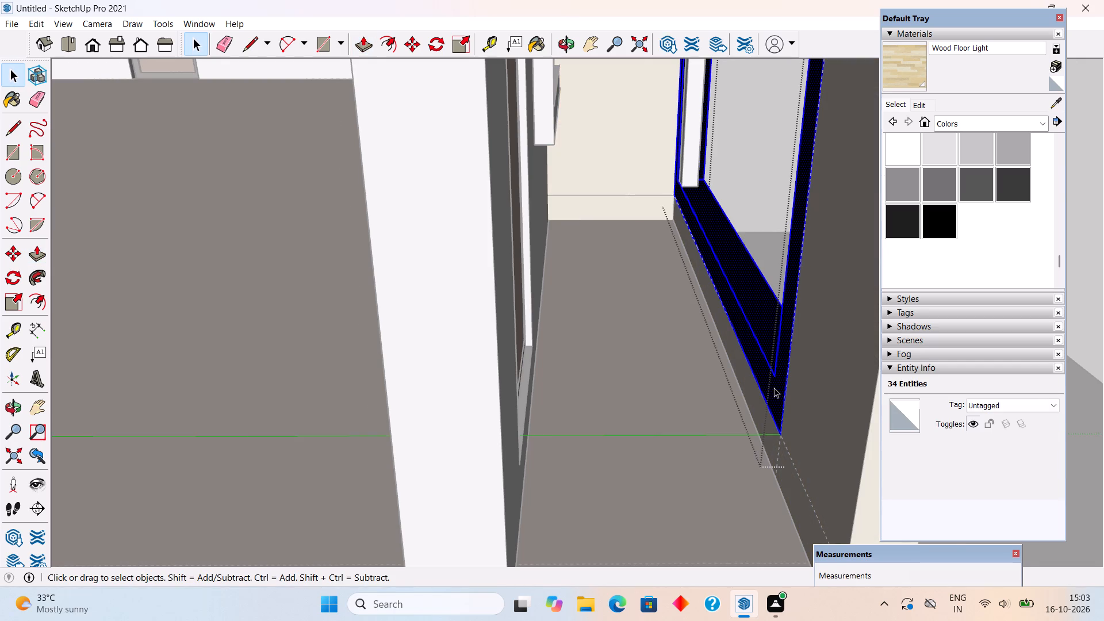
key("p")
left_click(774, 388)
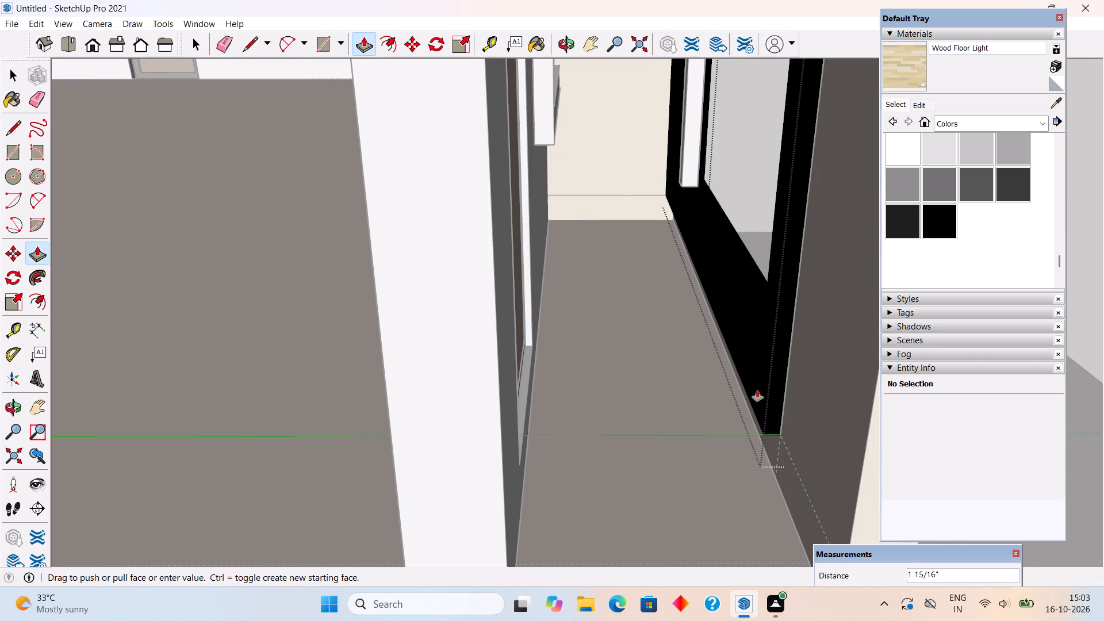
type("3\"")
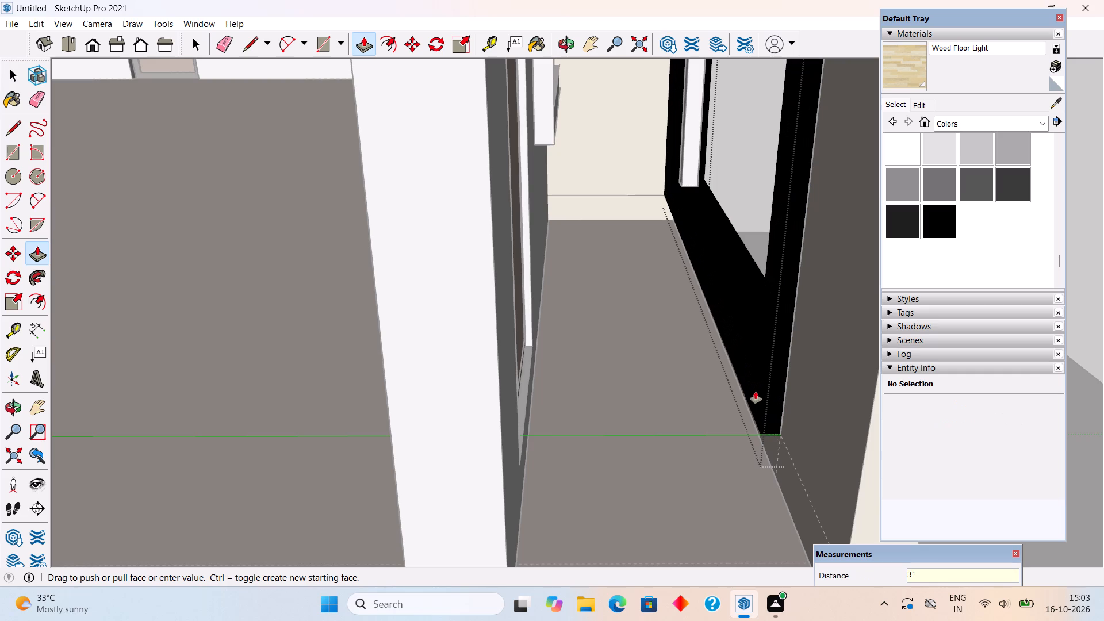
key("Return")
key("space")
scroll(756, 392, "down", 3)
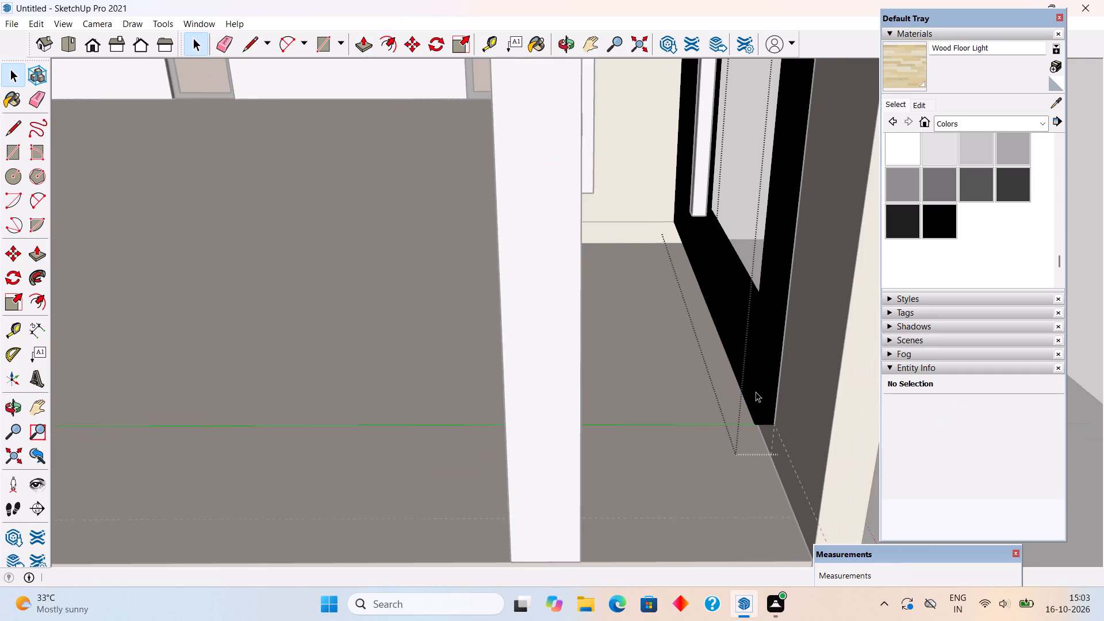
scroll(756, 392, "down", 11)
left_click(810, 400)
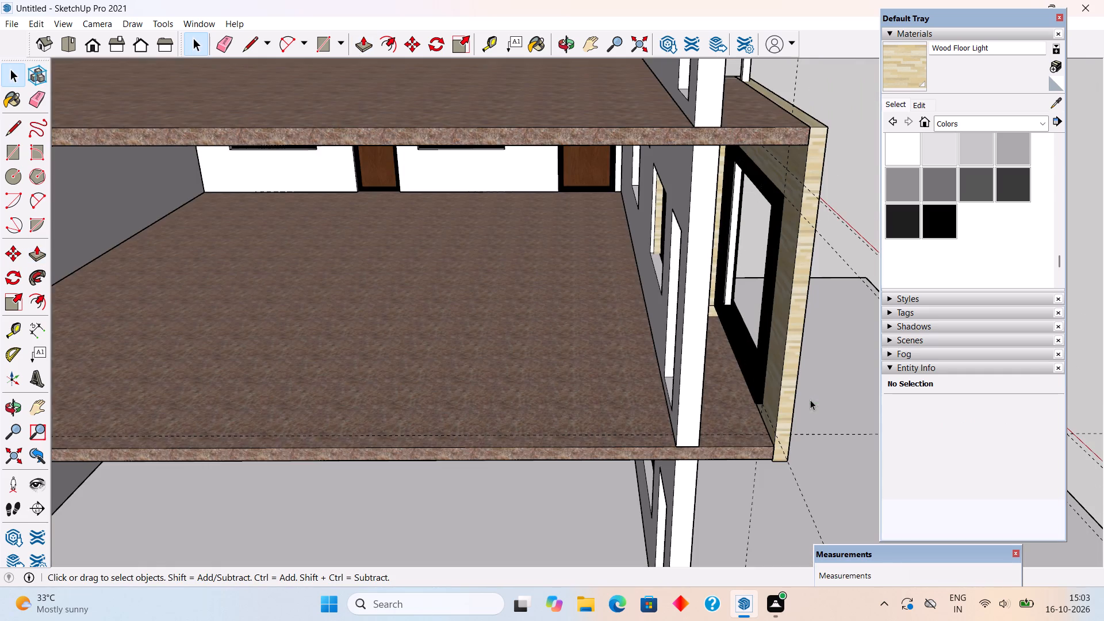
Move the post group about 1 3/4" back toward the house on the black border's bottom member.
middle_click_drag(720, 366, 331, 387)
scroll(394, 339, "up", 9)
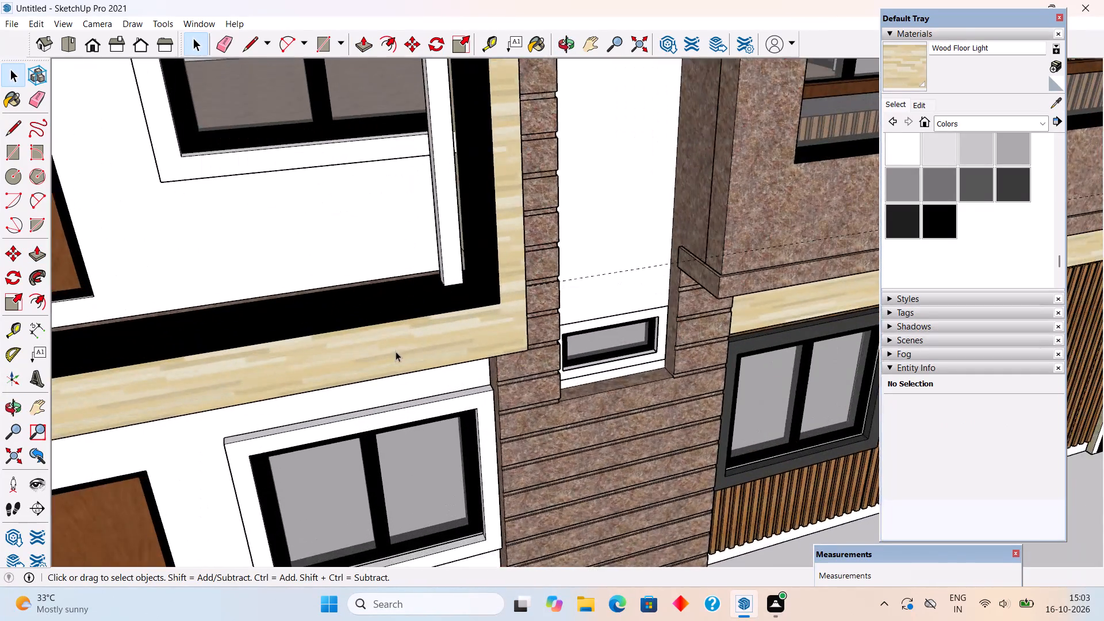
scroll(396, 351, "up", 5)
scroll(299, 362, "down", 12)
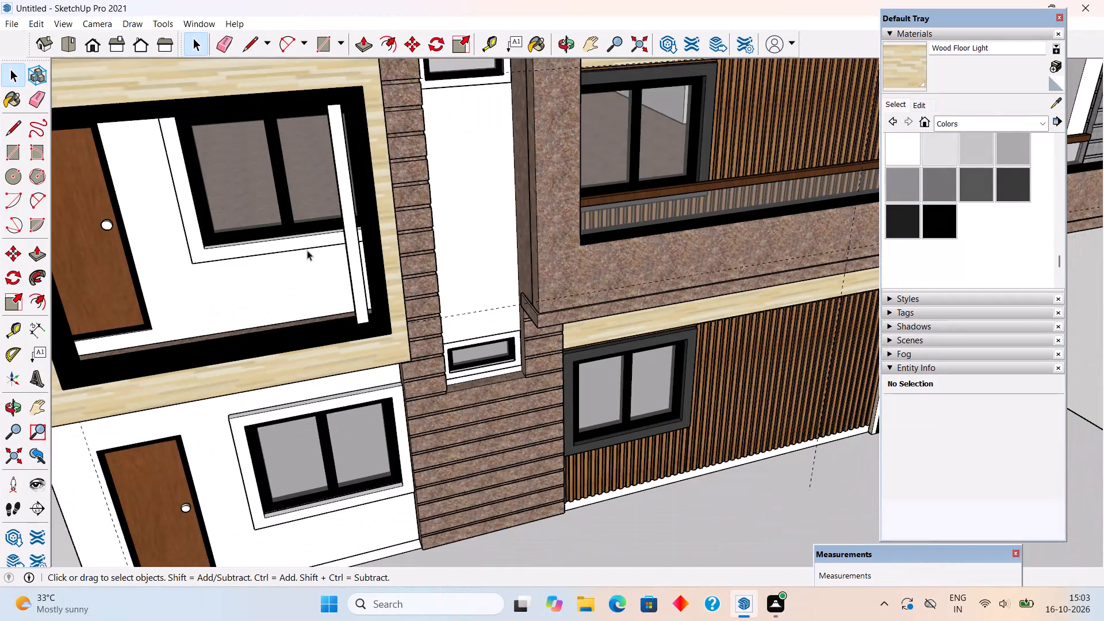
scroll(332, 265, "up", 4)
middle_click_drag(341, 279, 415, 317)
scroll(431, 370, "up", 6)
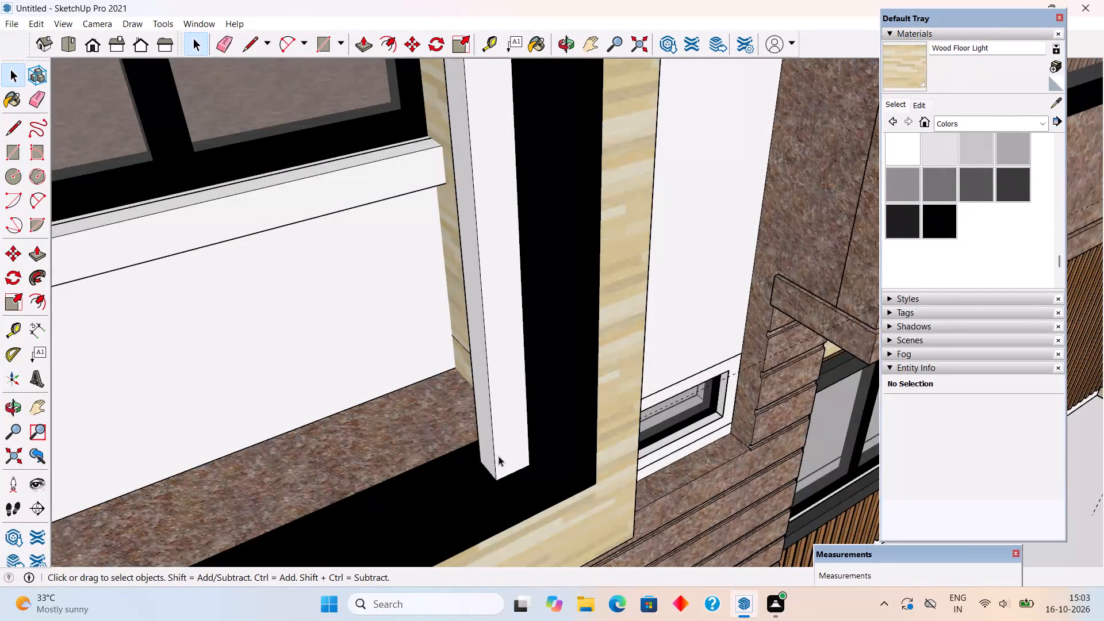
scroll(499, 456, "up", 1)
left_click(499, 456)
key("m")
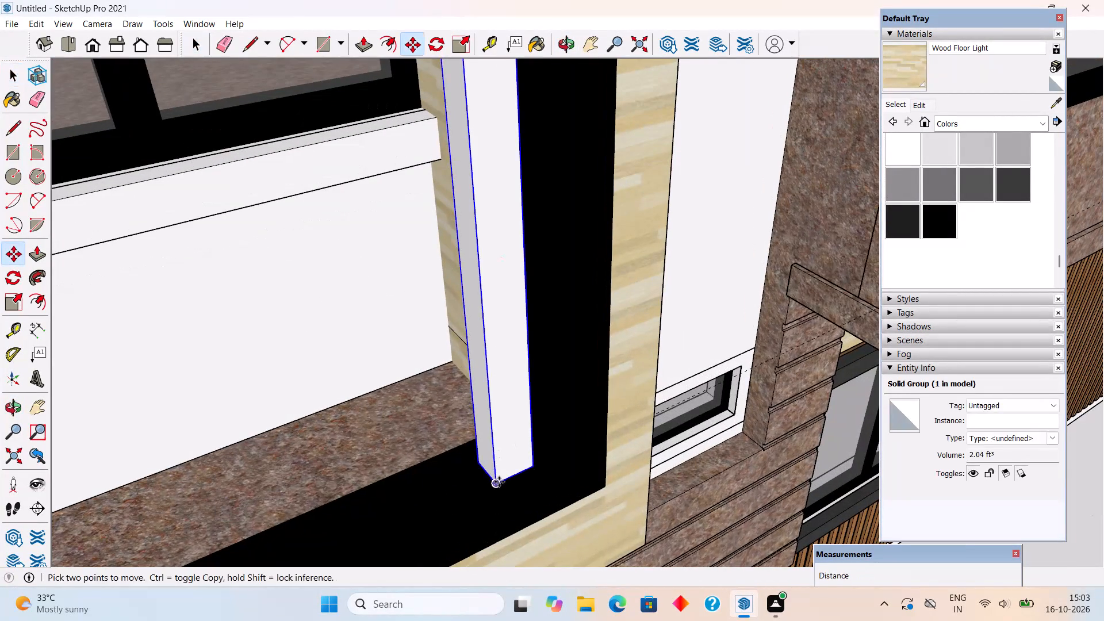
left_click(499, 482)
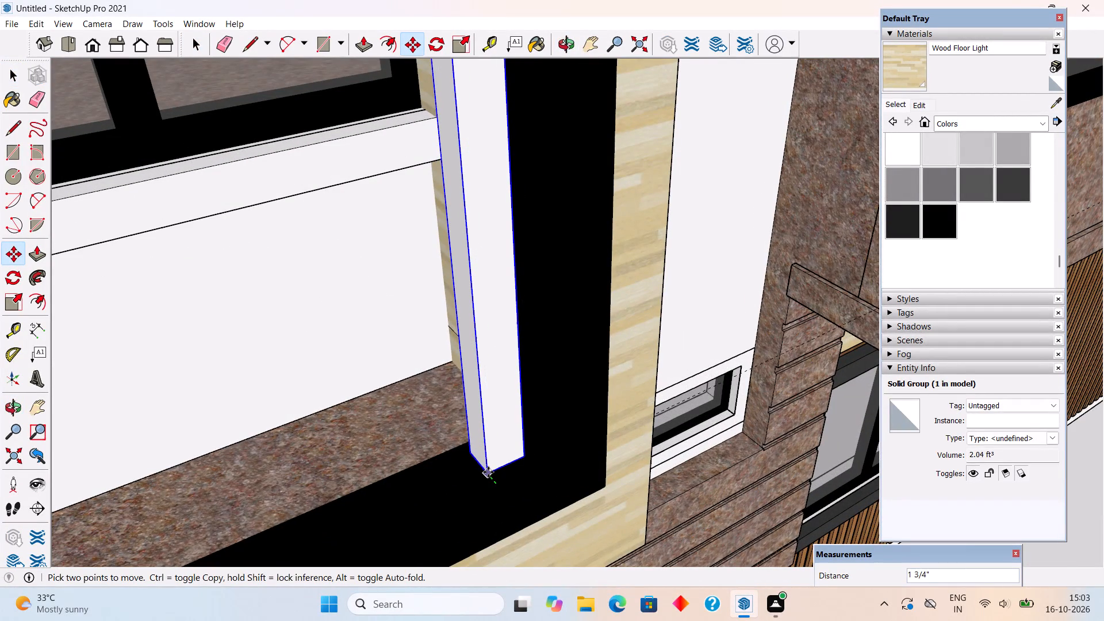
left_click(488, 472)
scroll(488, 477, "down", 20)
scroll(488, 477, "down", 3)
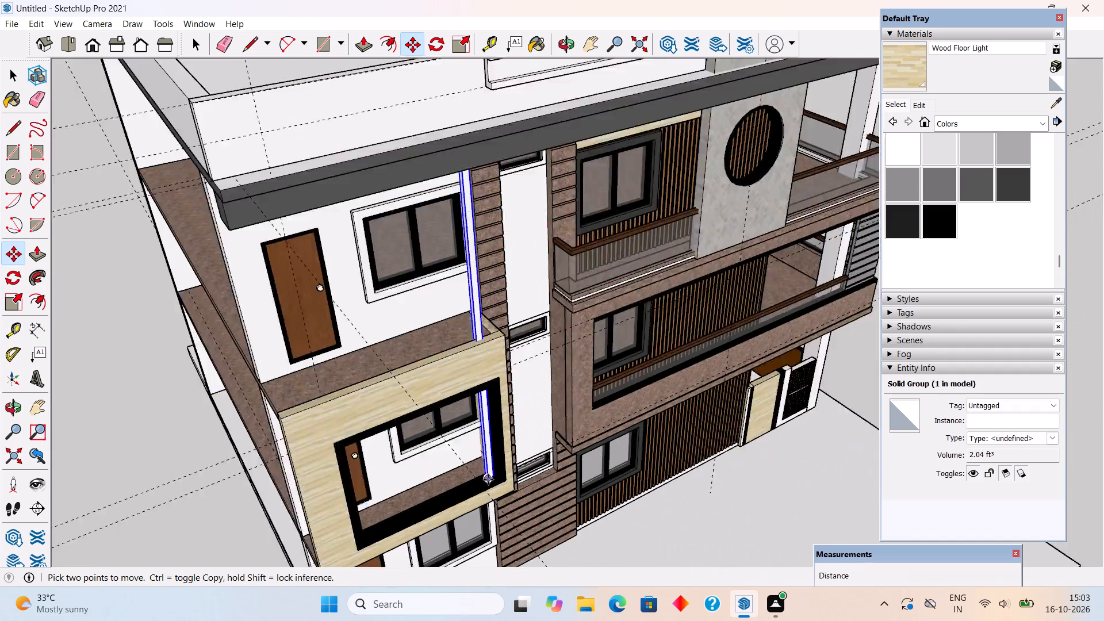
scroll(488, 480, "down", 6)
middle_click_drag(452, 434, 412, 340)
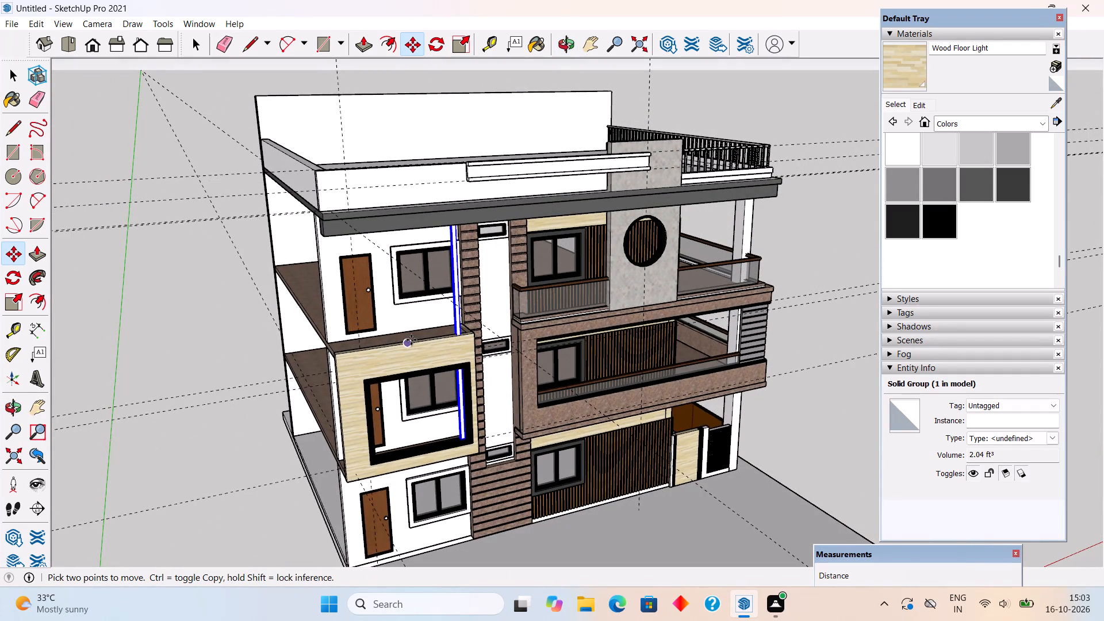
key("space")
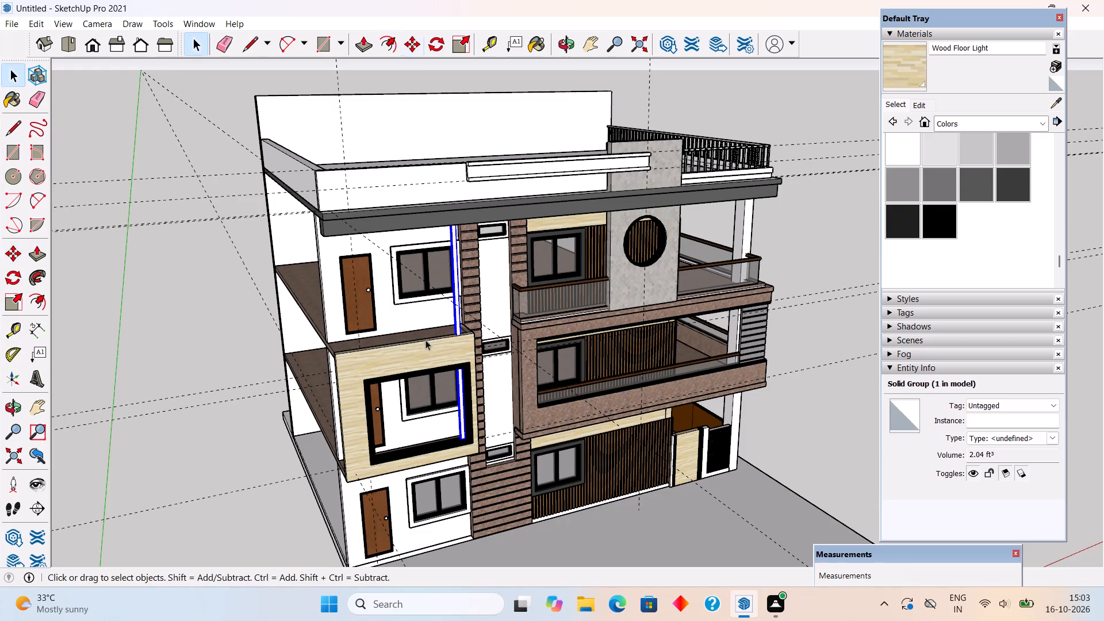
left_click(823, 386)
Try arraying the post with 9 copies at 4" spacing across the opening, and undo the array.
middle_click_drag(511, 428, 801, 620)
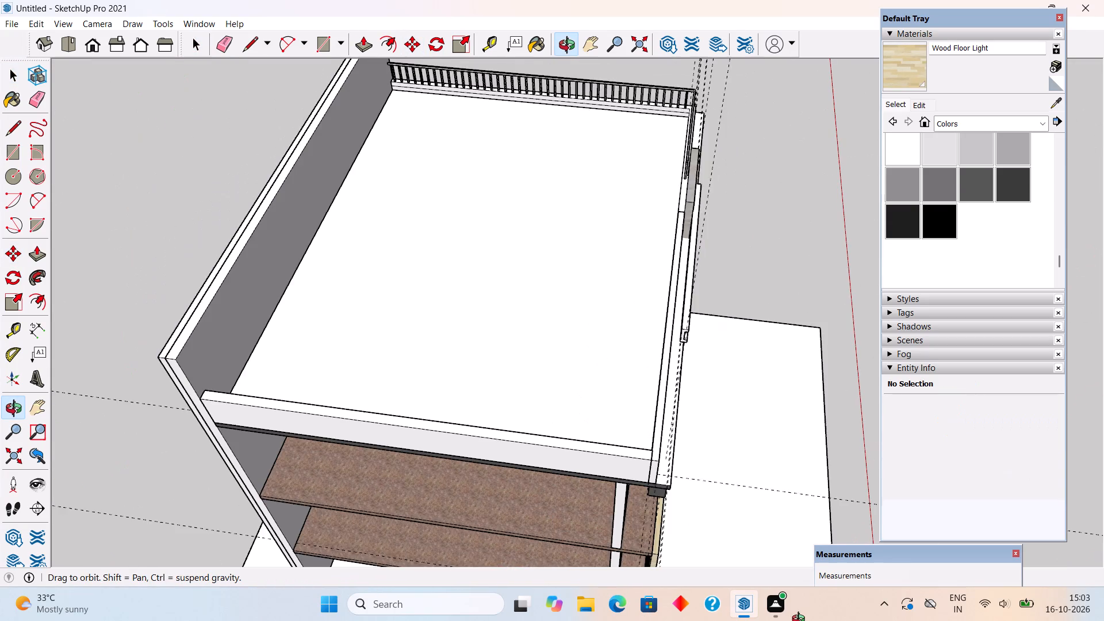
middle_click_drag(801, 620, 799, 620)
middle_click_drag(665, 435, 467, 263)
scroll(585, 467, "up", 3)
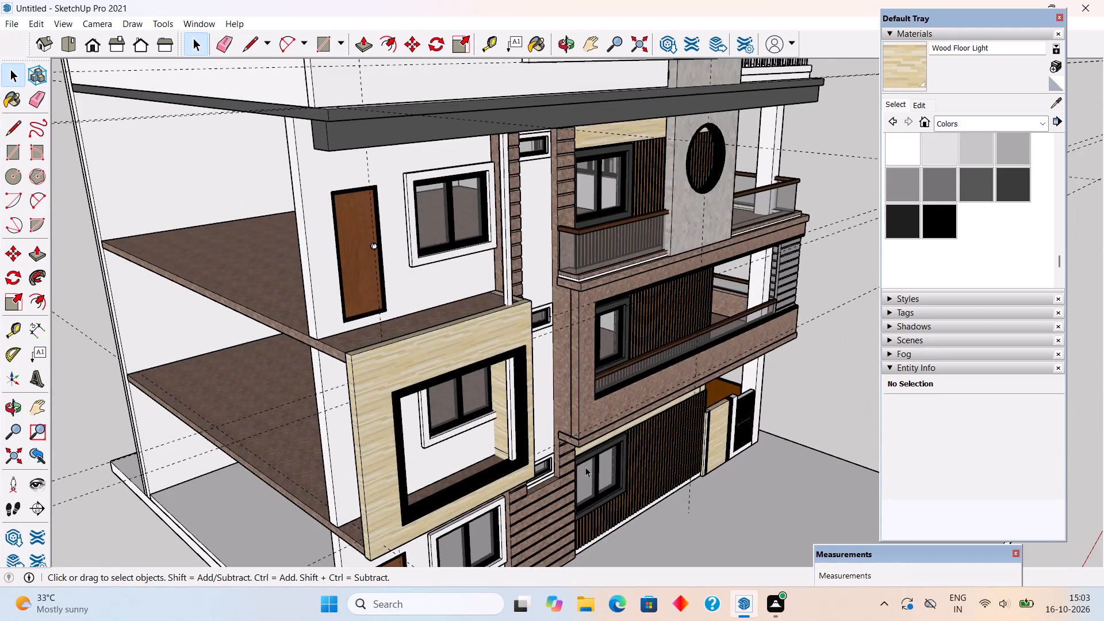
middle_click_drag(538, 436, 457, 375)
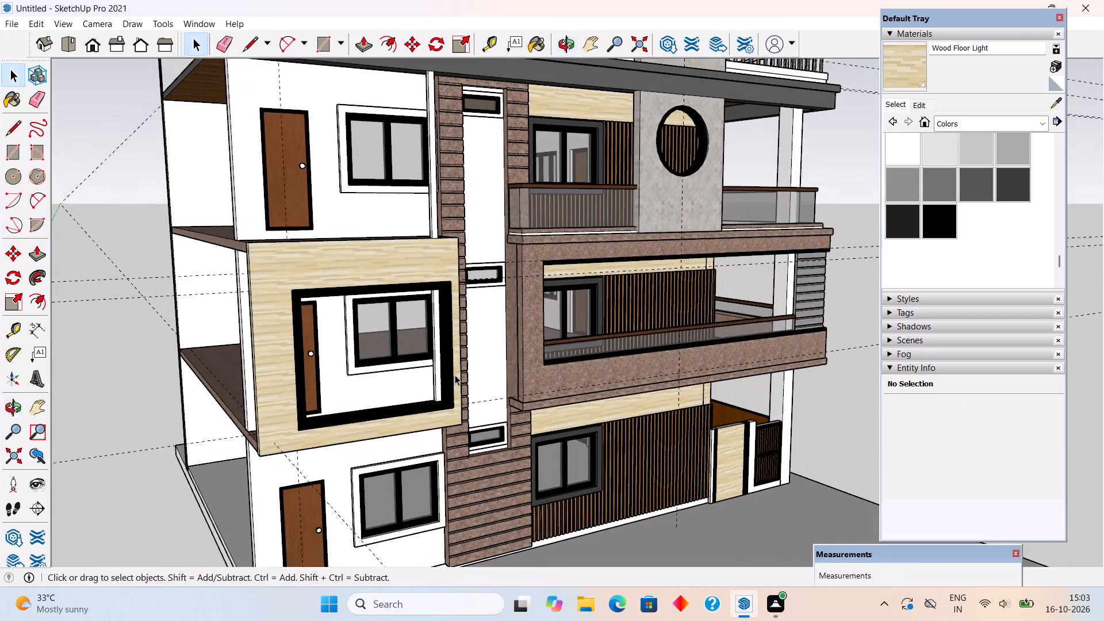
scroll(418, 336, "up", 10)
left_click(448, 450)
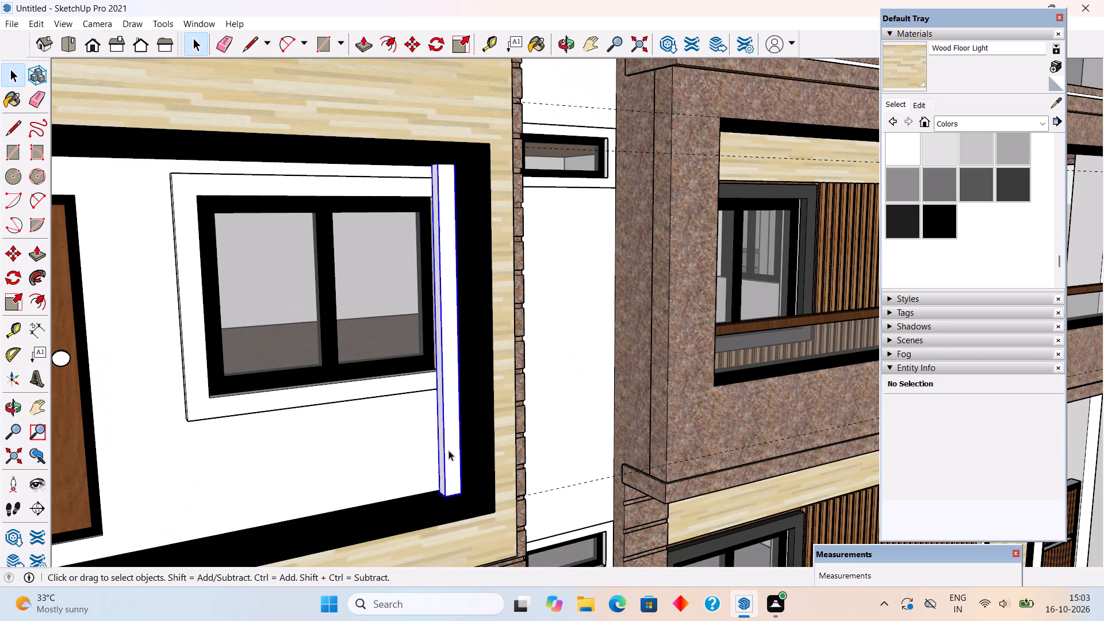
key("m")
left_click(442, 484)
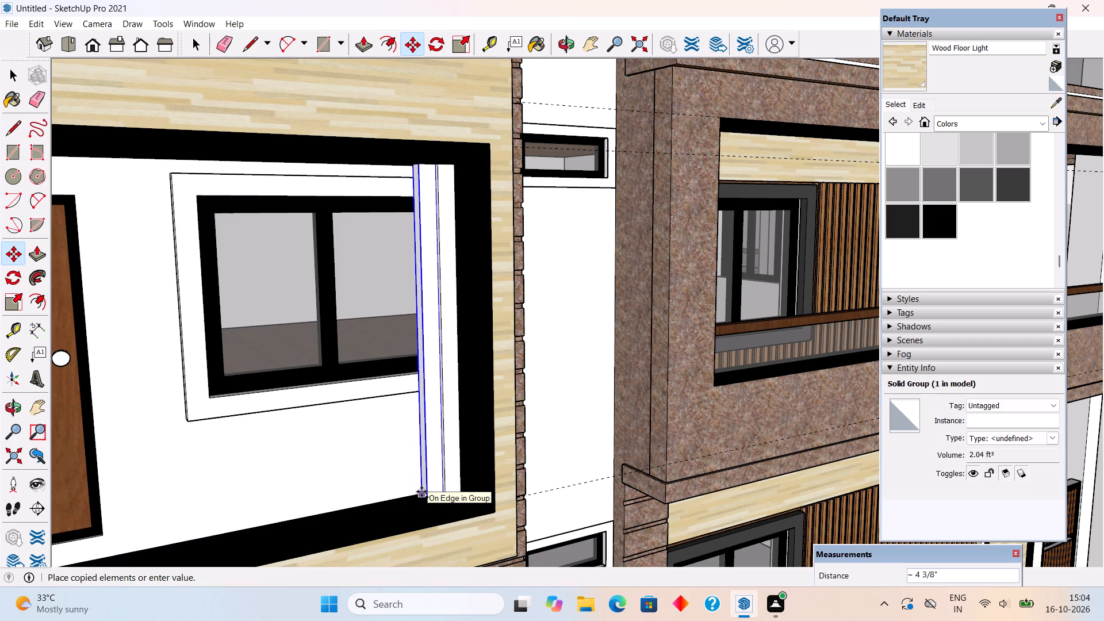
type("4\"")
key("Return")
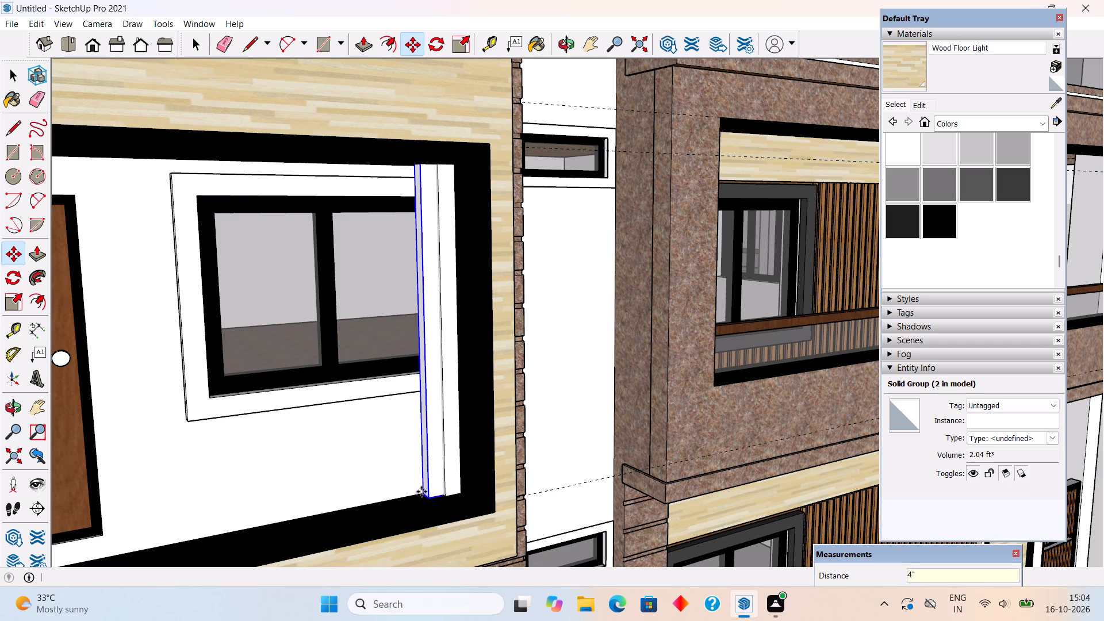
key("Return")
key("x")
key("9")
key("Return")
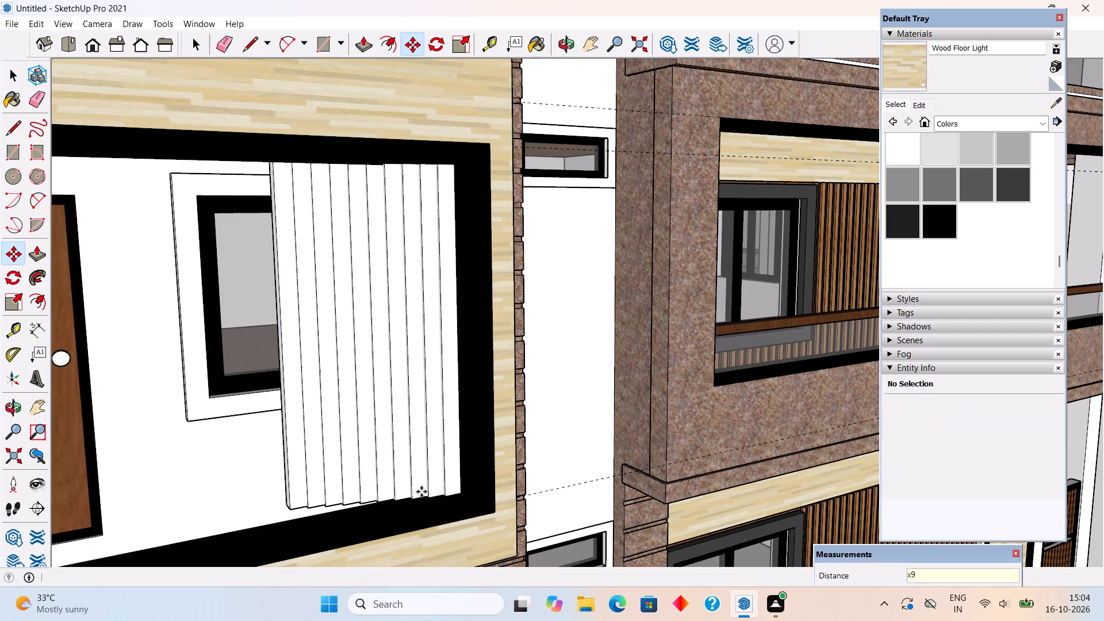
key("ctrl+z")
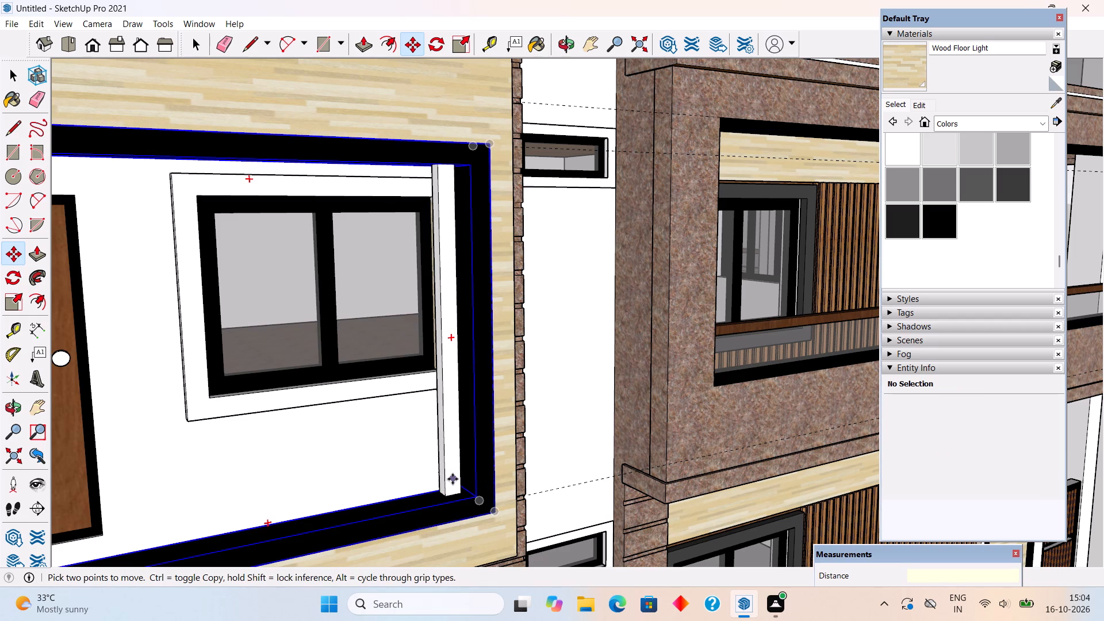
Copy the post 5" along the red axis toward the door and array it as x9 copies.
key("space")
left_click(453, 478)
key("m")
left_click(453, 478)
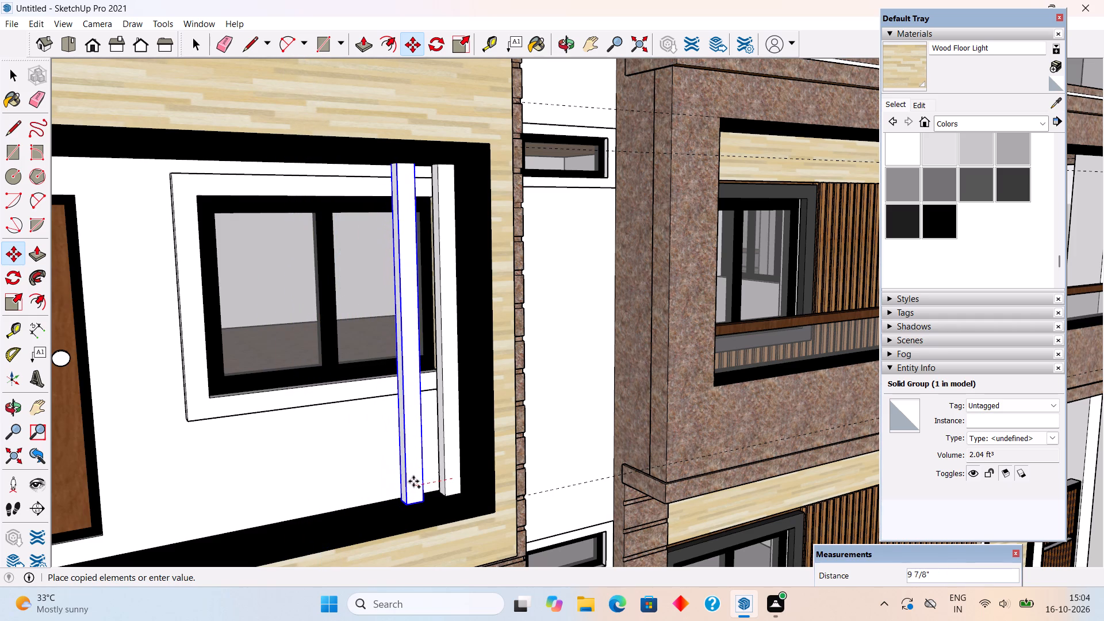
type("5\"")
key("Return")
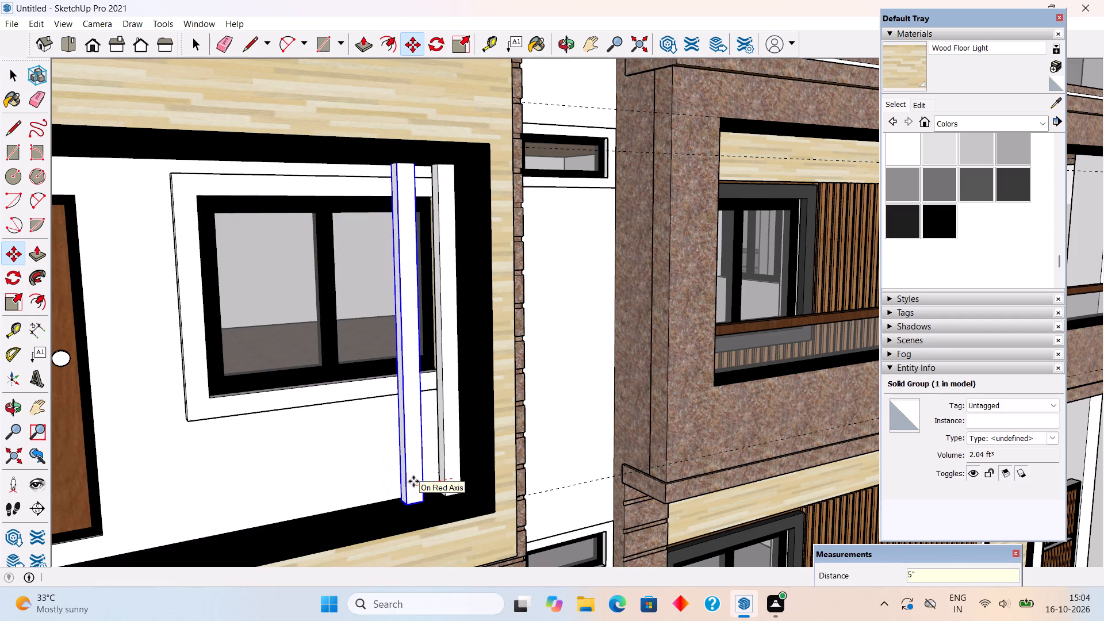
key("x")
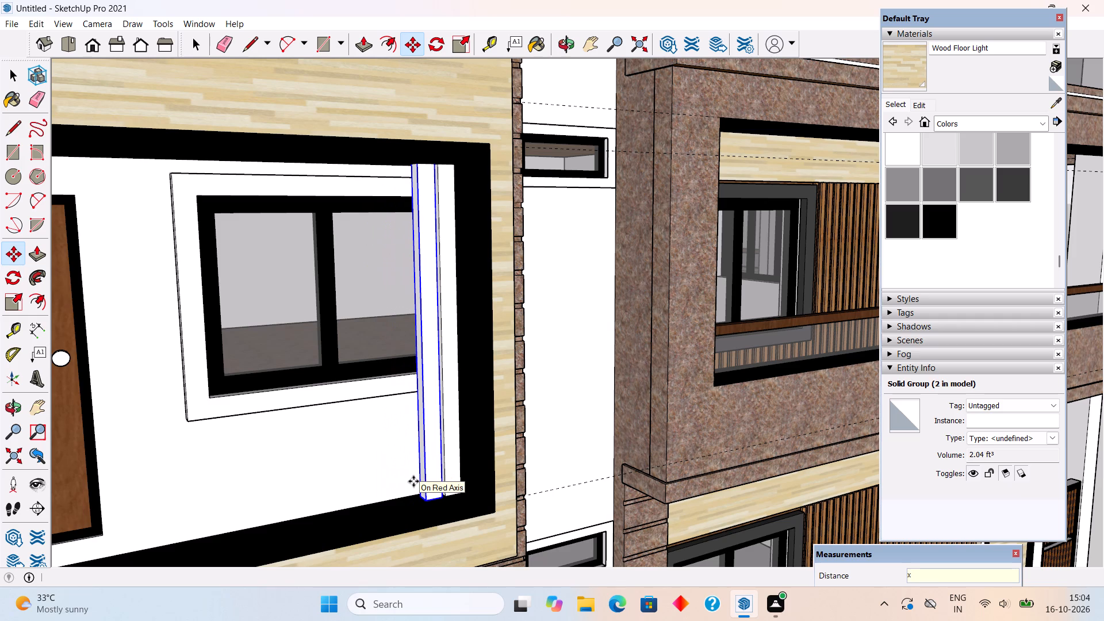
key("9")
key("Return")
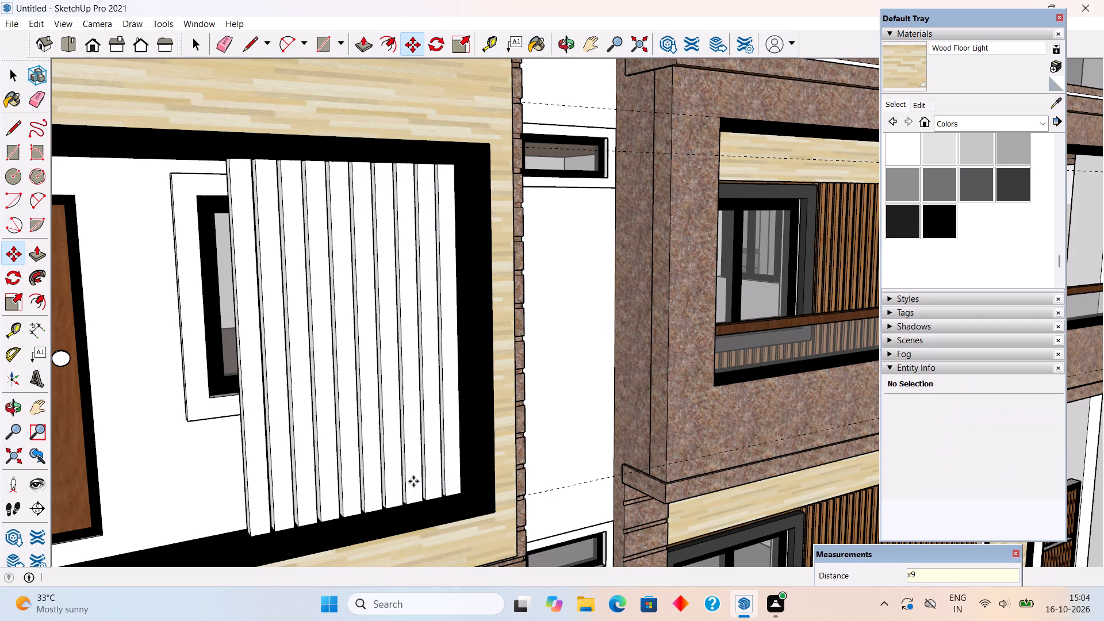
key("space")
Examine the row of vertical posts on the whole front elevation, from the front and from above.
scroll(413, 481, "down", 4)
scroll(413, 481, "up", 1)
scroll(413, 481, "down", 13)
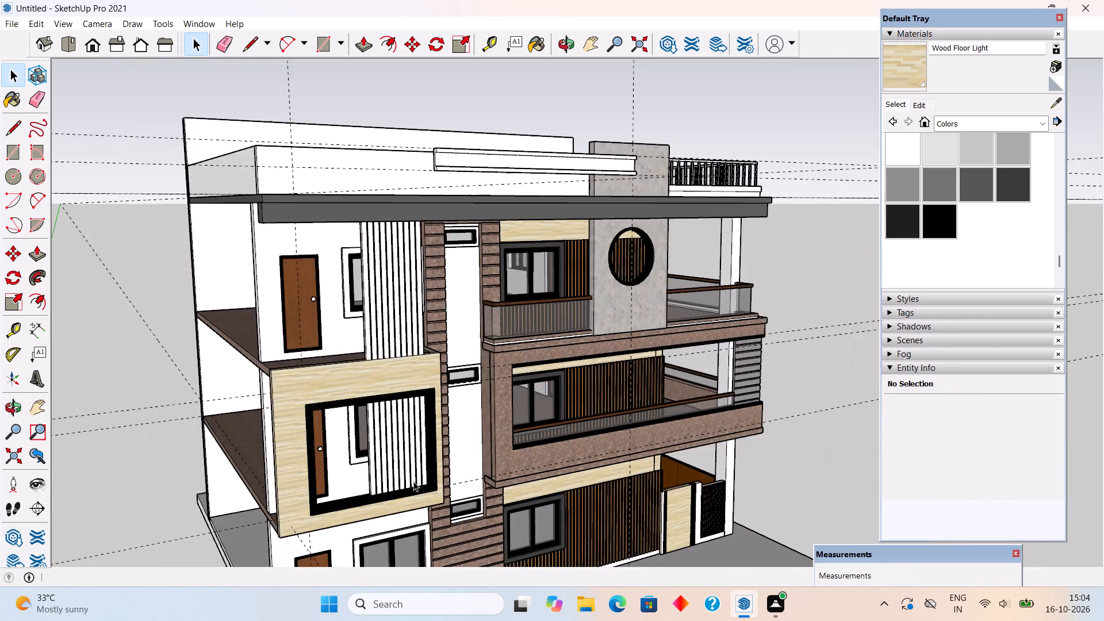
scroll(384, 531, "down", 4)
middle_click_drag(425, 435, 283, 353)
scroll(282, 353, "down", 1)
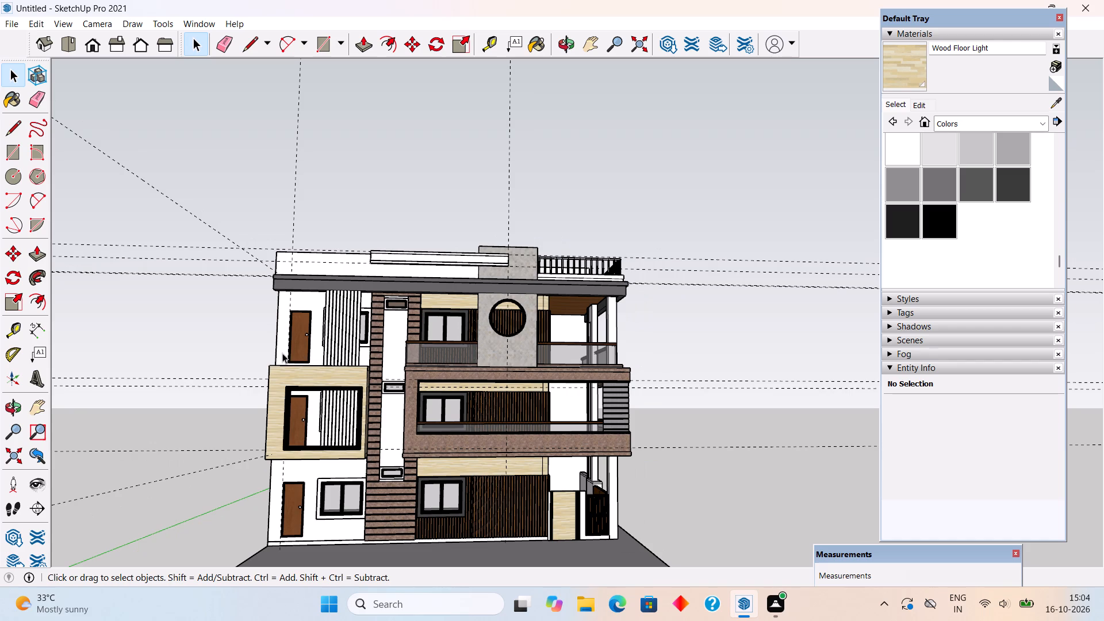
middle_click_drag(324, 333, 437, 555)
scroll(351, 461, "up", 2)
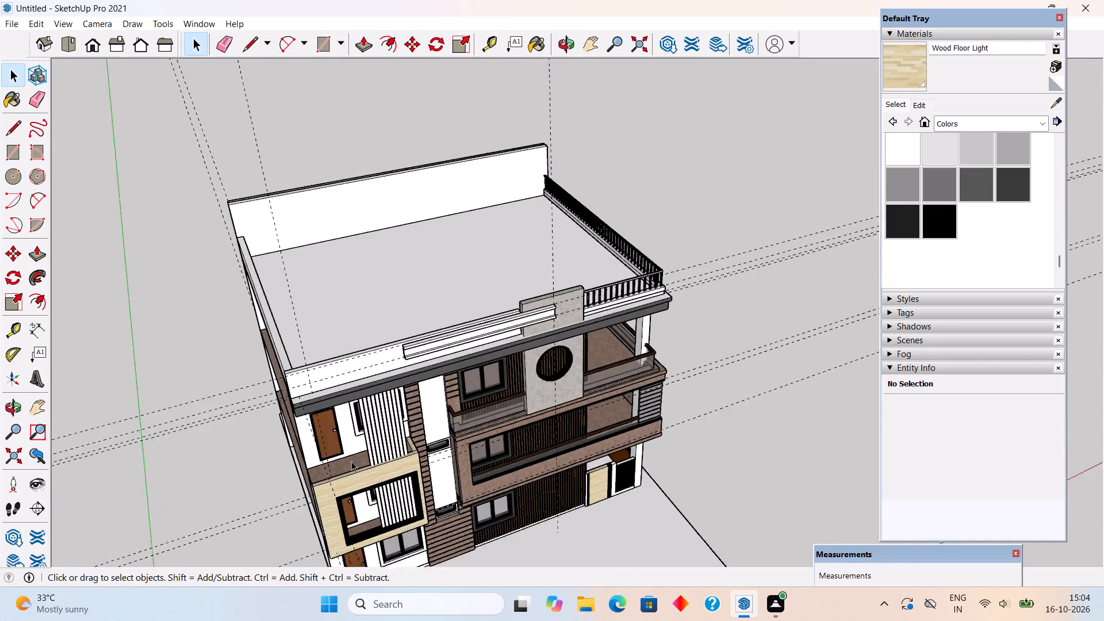
Examine how the vertical posts sit against the wood frame panel and floor slabs, from above, the open side and the front.
scroll(351, 461, "up", 13)
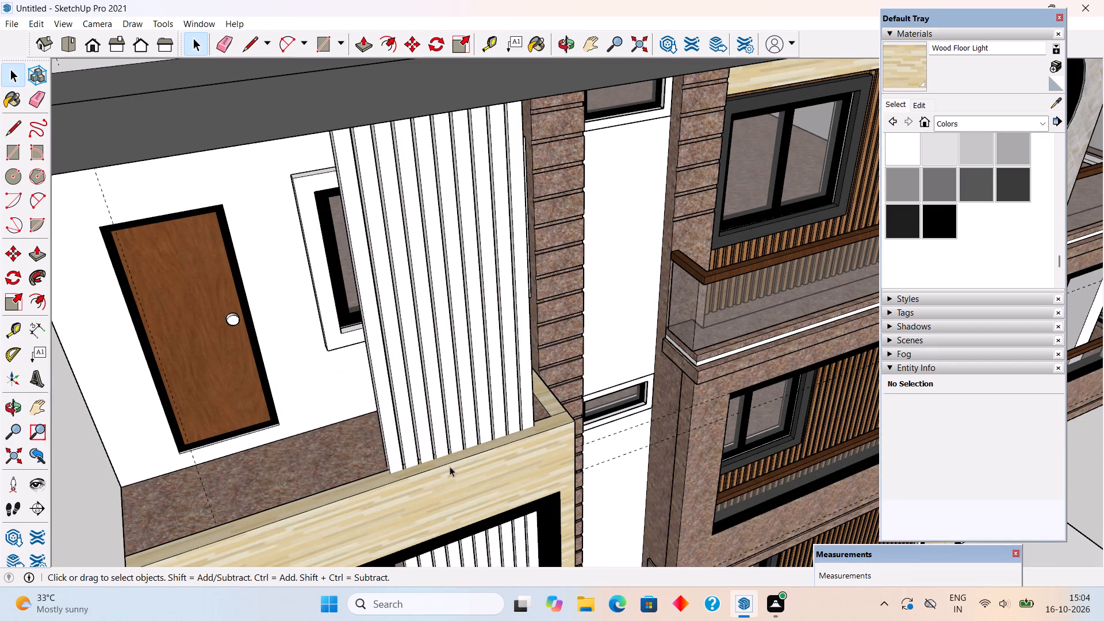
scroll(453, 466, "up", 1)
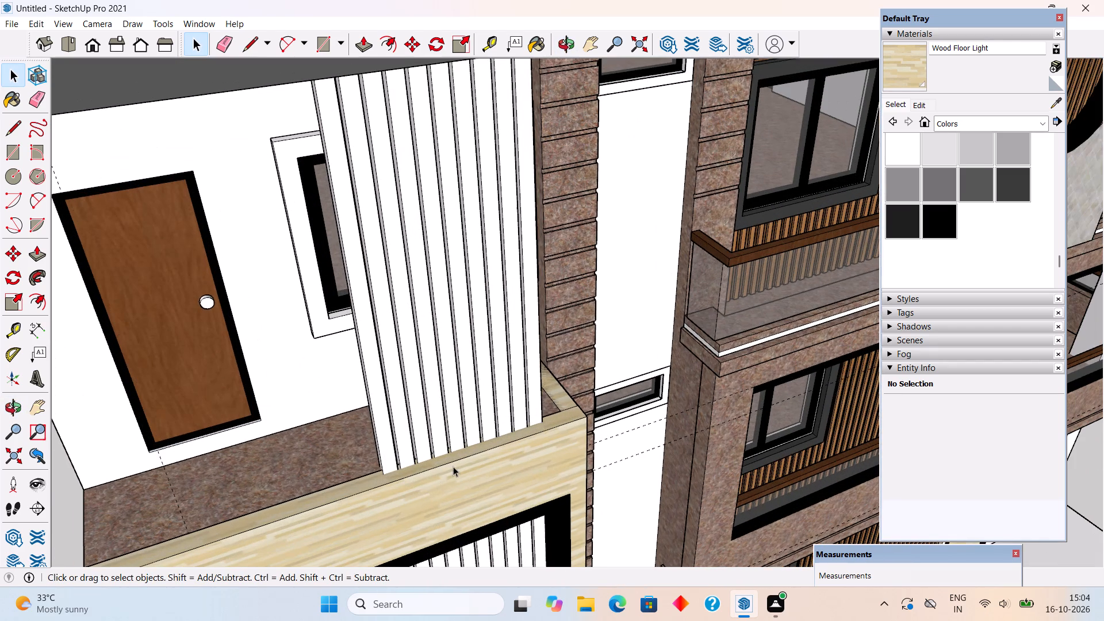
middle_click_drag(464, 462, 699, 353)
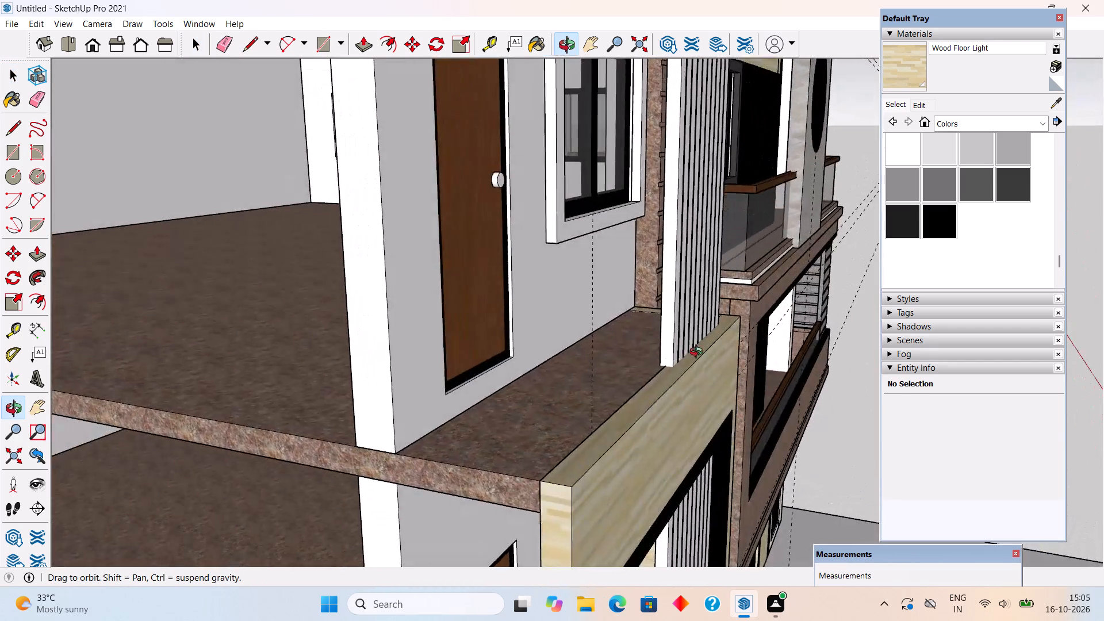
middle_click_drag(699, 353, 781, 346)
scroll(769, 321, "down", 4)
scroll(814, 495, "up", 4)
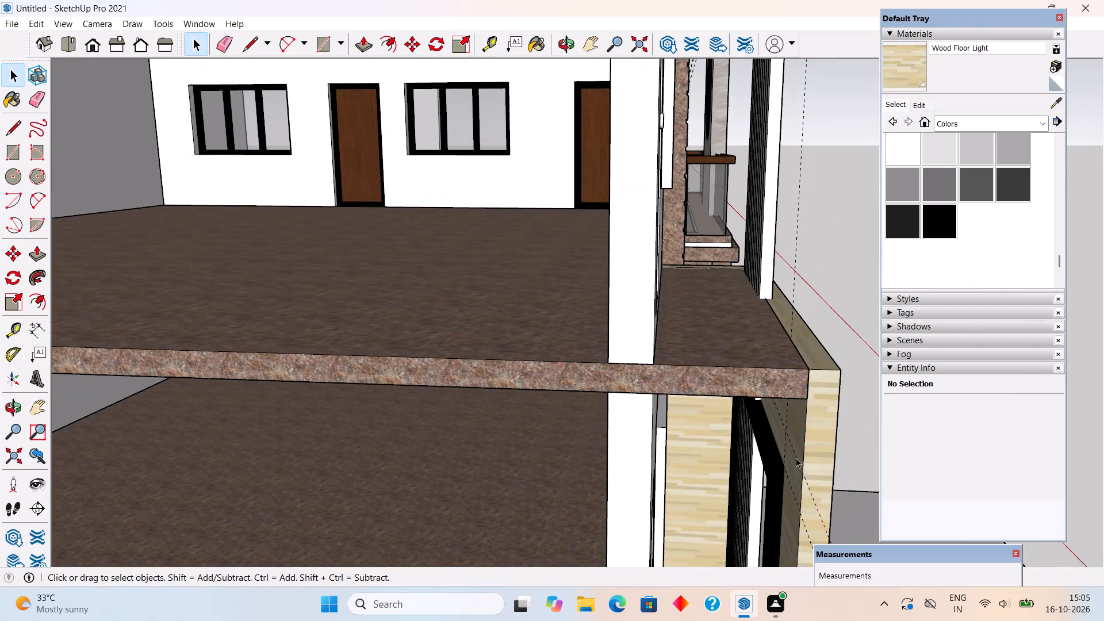
middle_click_drag(773, 424, 812, 344)
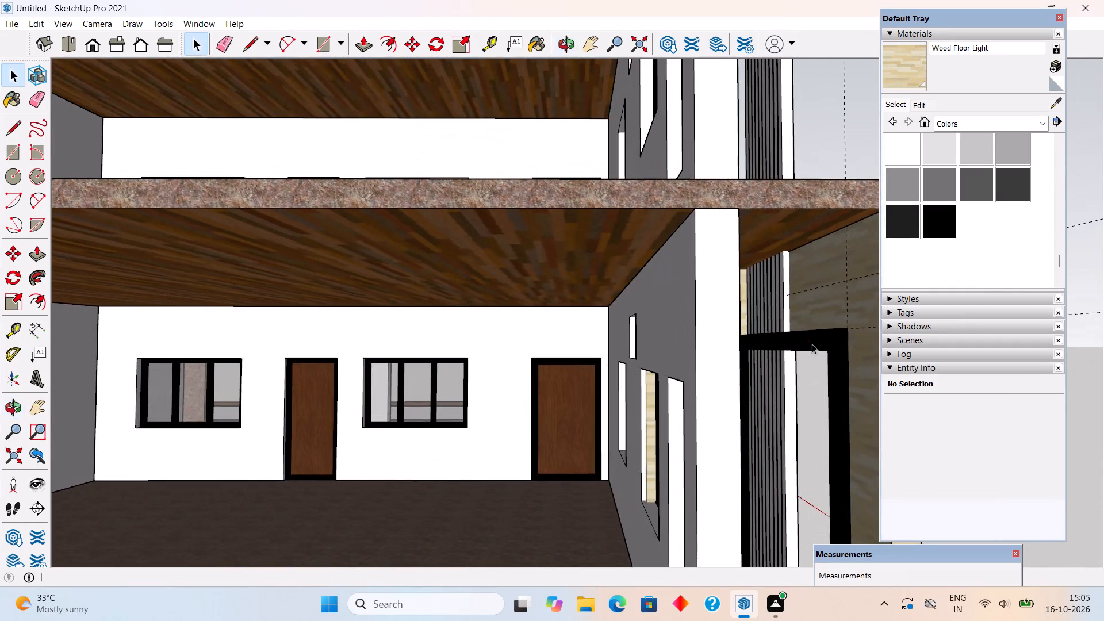
scroll(811, 346, "down", 11)
scroll(839, 457, "up", 4)
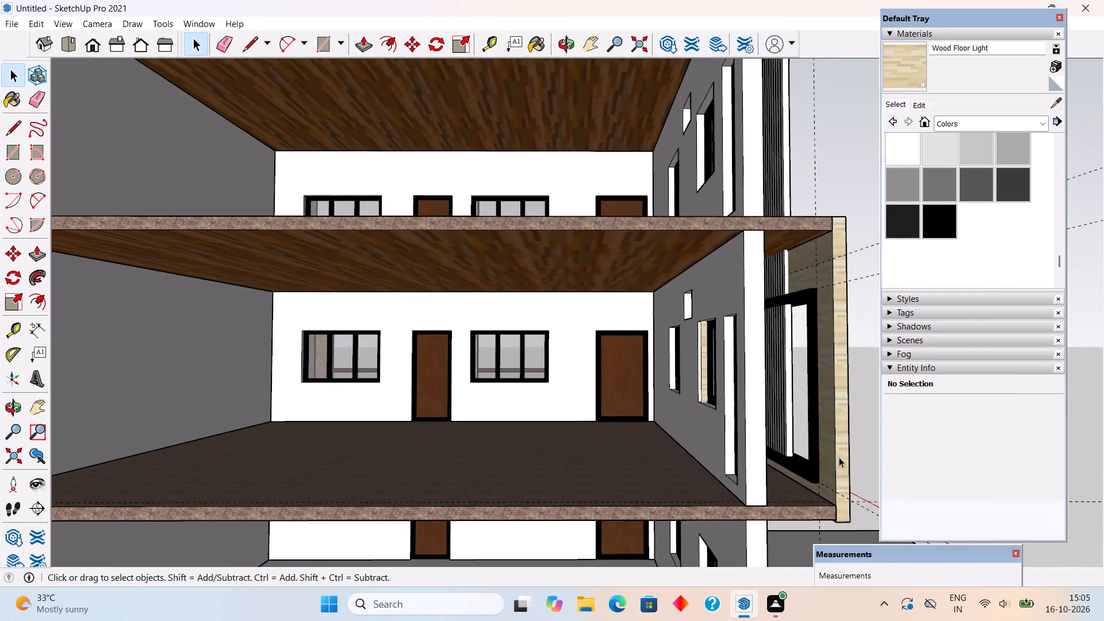
middle_click_drag(821, 502, 750, 512)
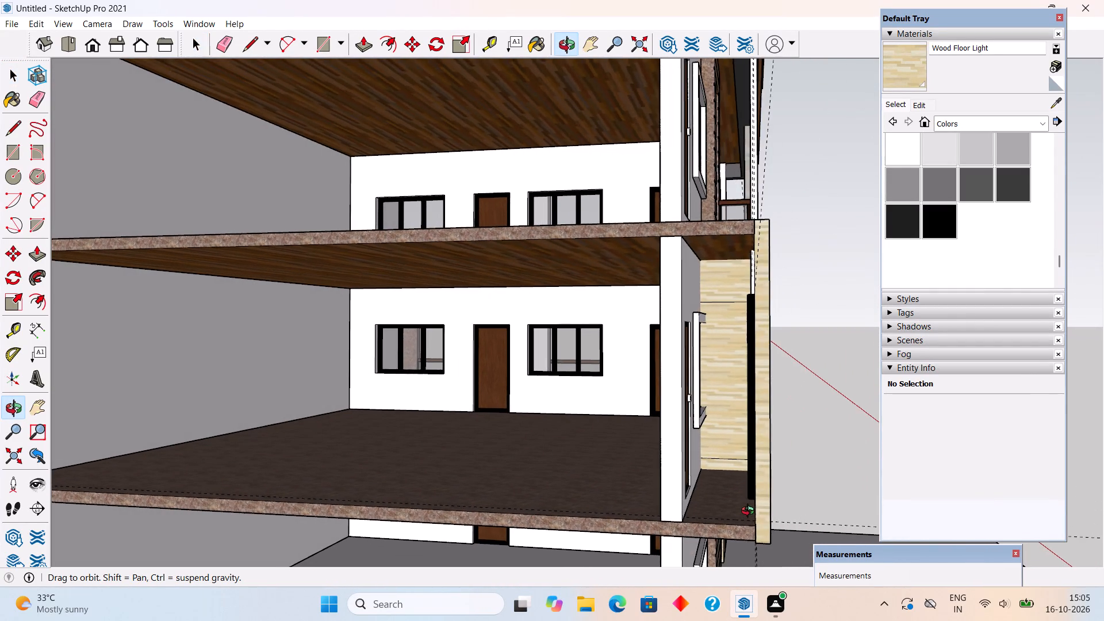
middle_click_drag(750, 512, 821, 506)
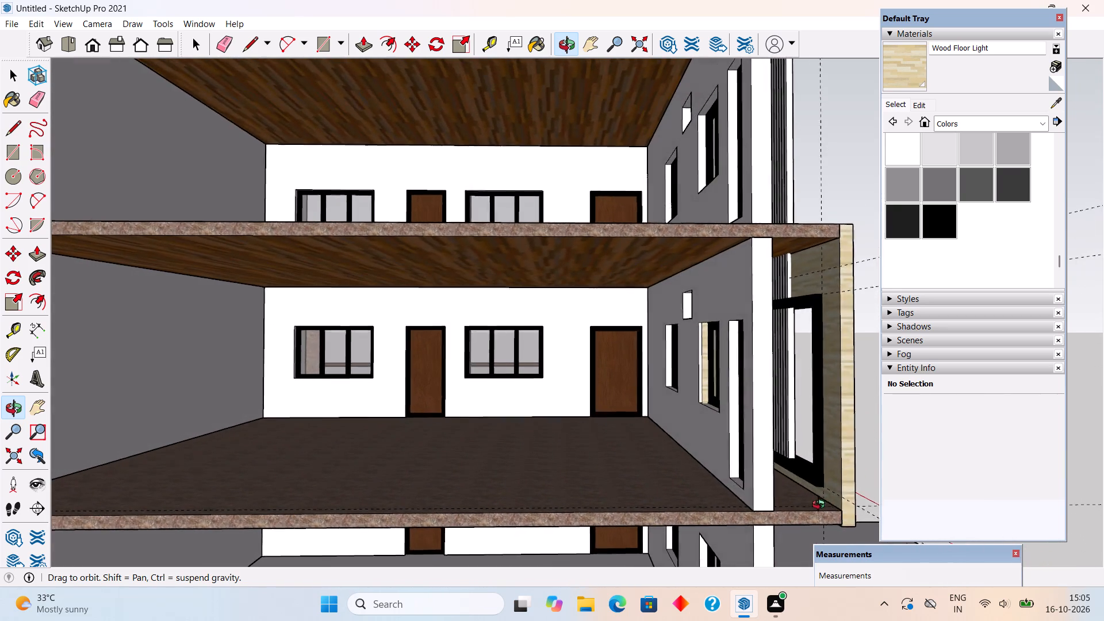
middle_click_drag(821, 506, 727, 511)
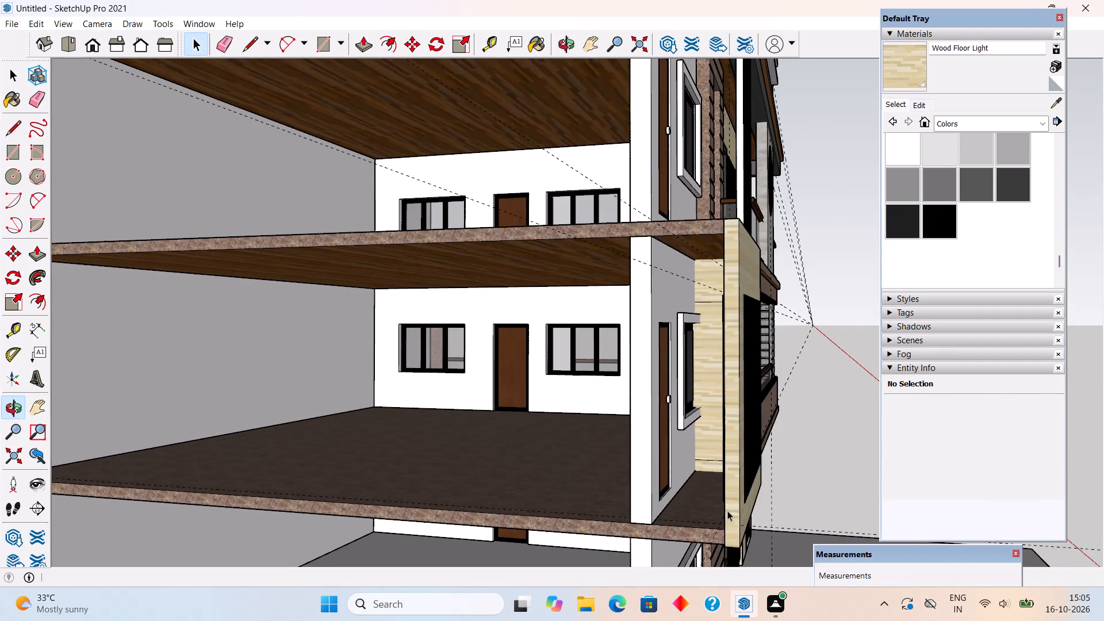
scroll(727, 511, "down", 3)
middle_click_drag(722, 461, 485, 436)
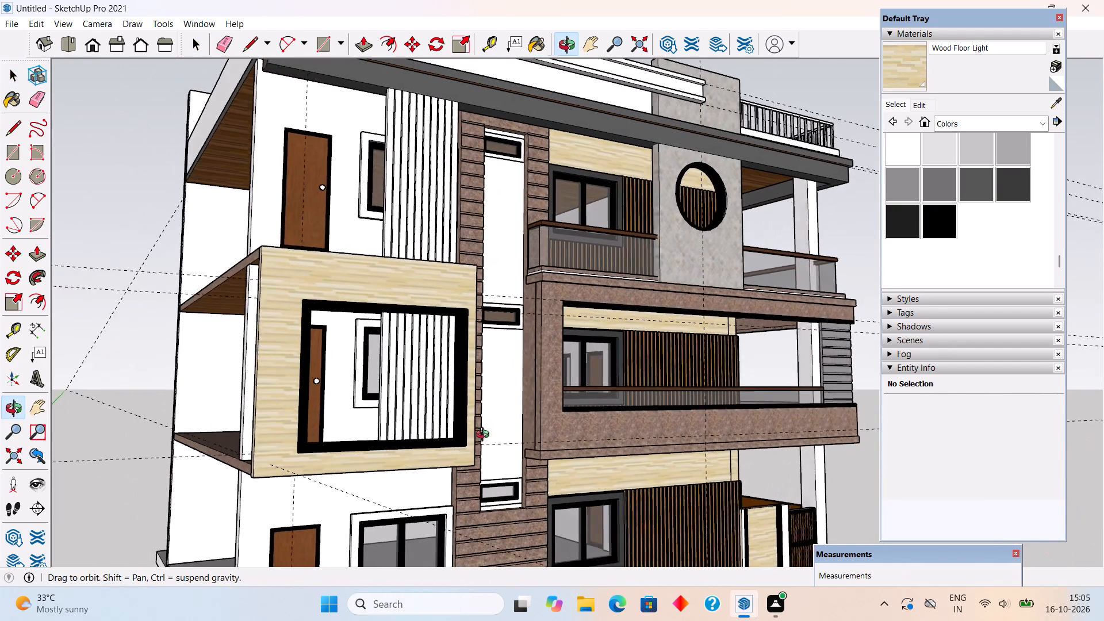
middle_click_drag(485, 436, 470, 438)
middle_click_drag(366, 413, 345, 496)
scroll(345, 496, "down", 3)
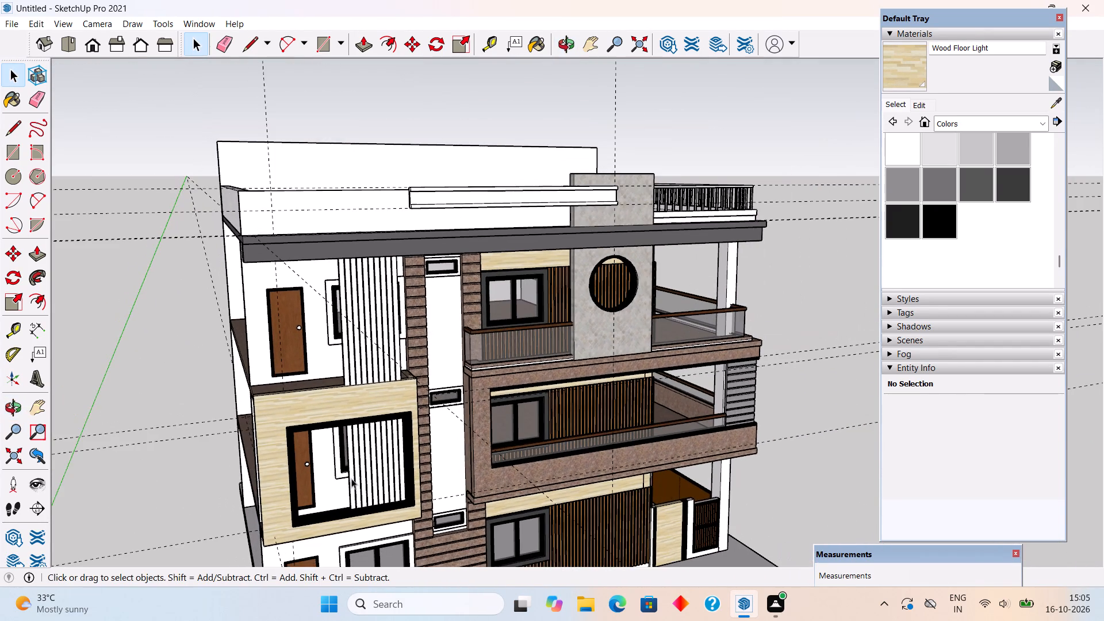
Select all ten vertical posts standing in the middle-floor opening and make them one group.
scroll(358, 471, "up", 1)
left_click(359, 471)
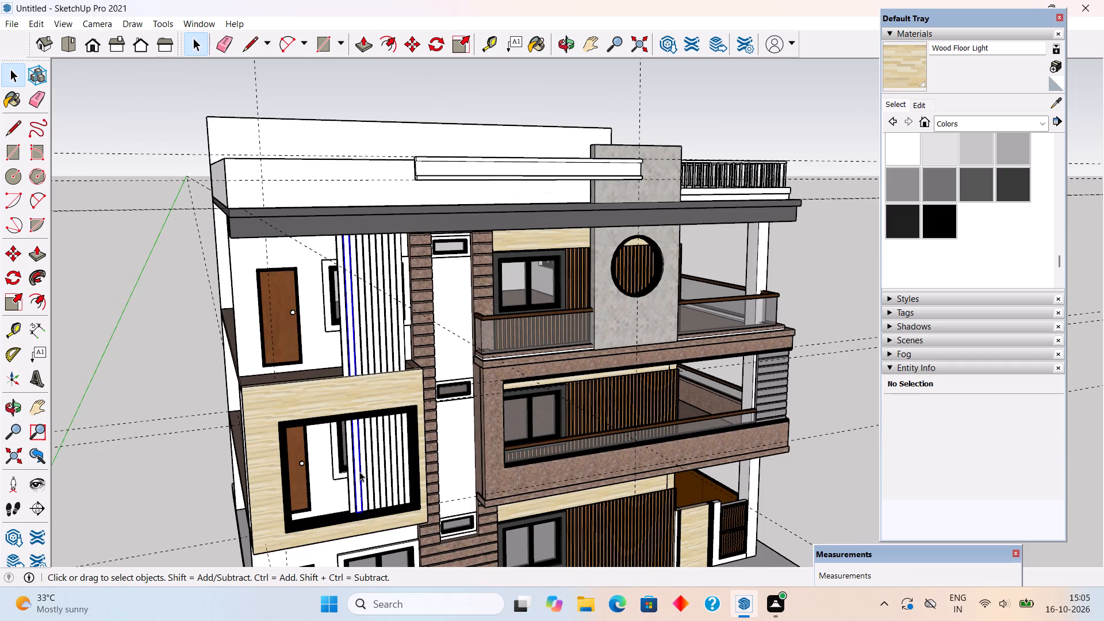
scroll(372, 467, "up", 11)
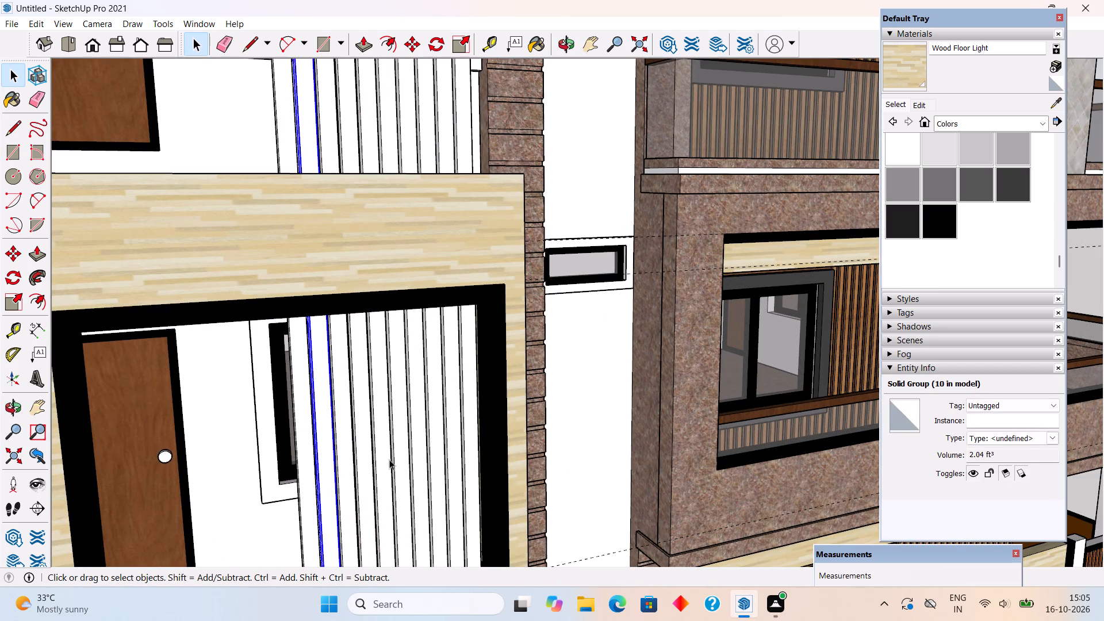
left_click(309, 509, "ctrl")
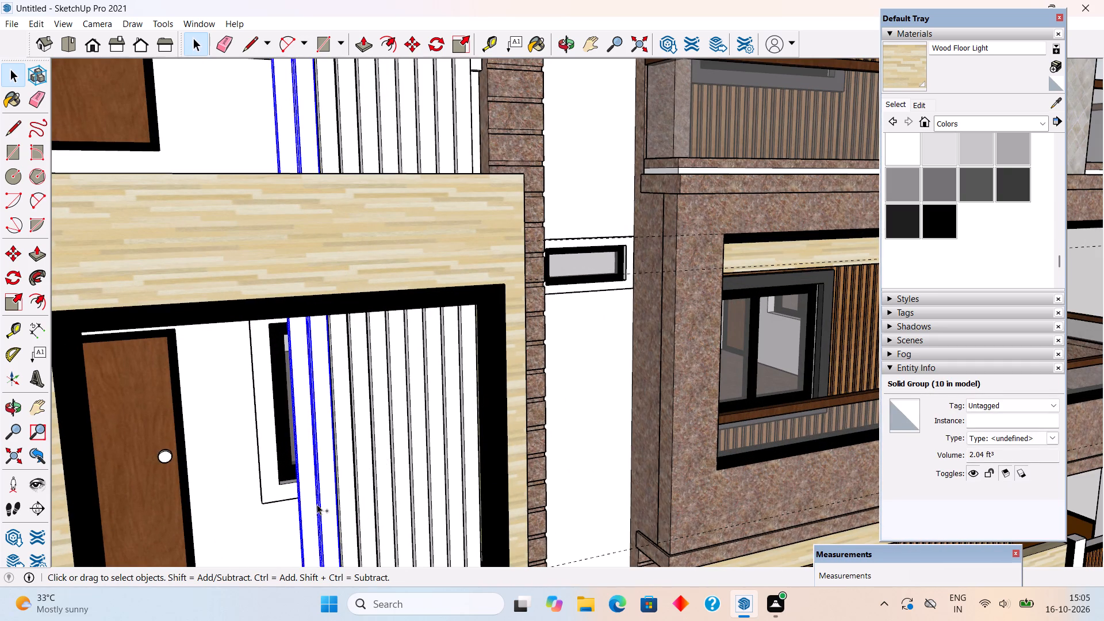
left_click(348, 504, "ctrl")
left_click(367, 496, "ctrl")
left_click(385, 484, "ctrl")
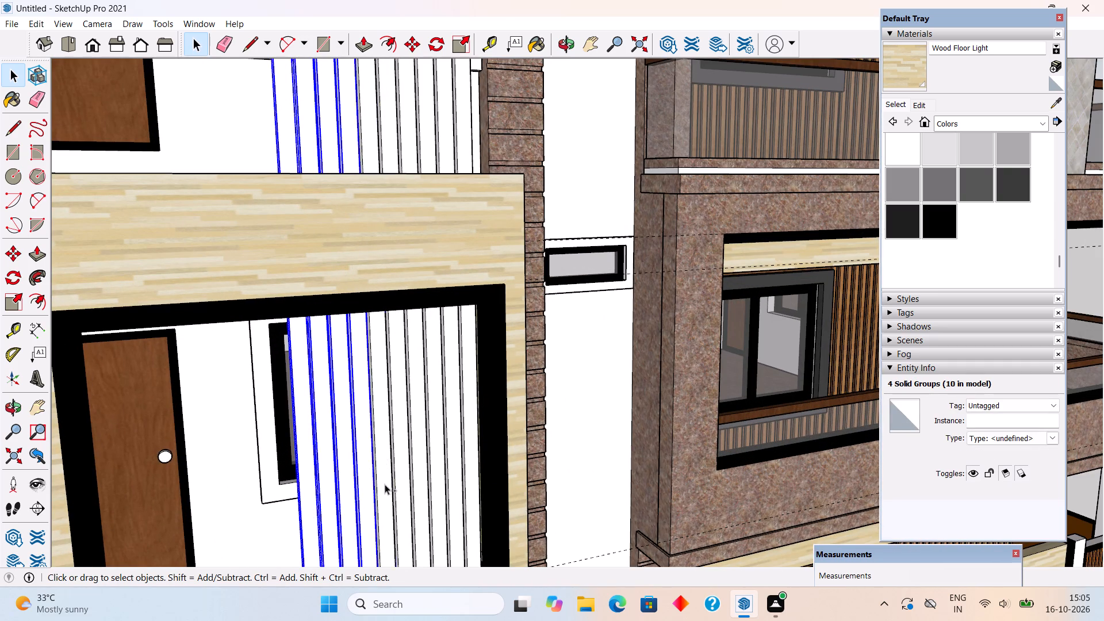
left_click(398, 473, "ctrl")
left_click(421, 463, "ctrl")
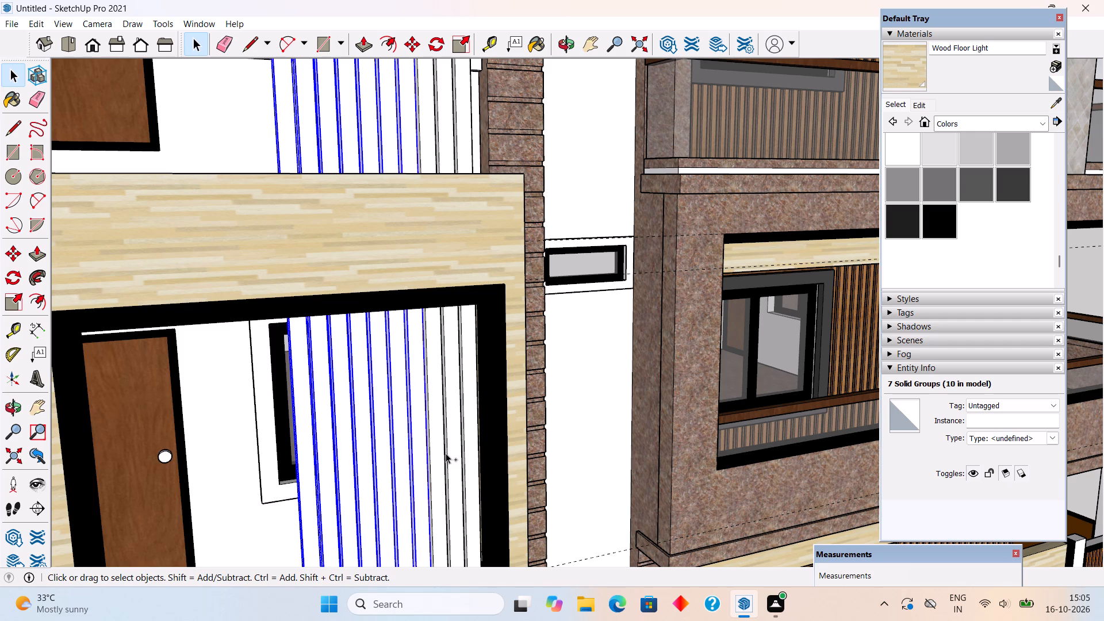
left_click(438, 467, "ctrl")
left_click(457, 455, "ctrl")
left_click(467, 450, "ctrl")
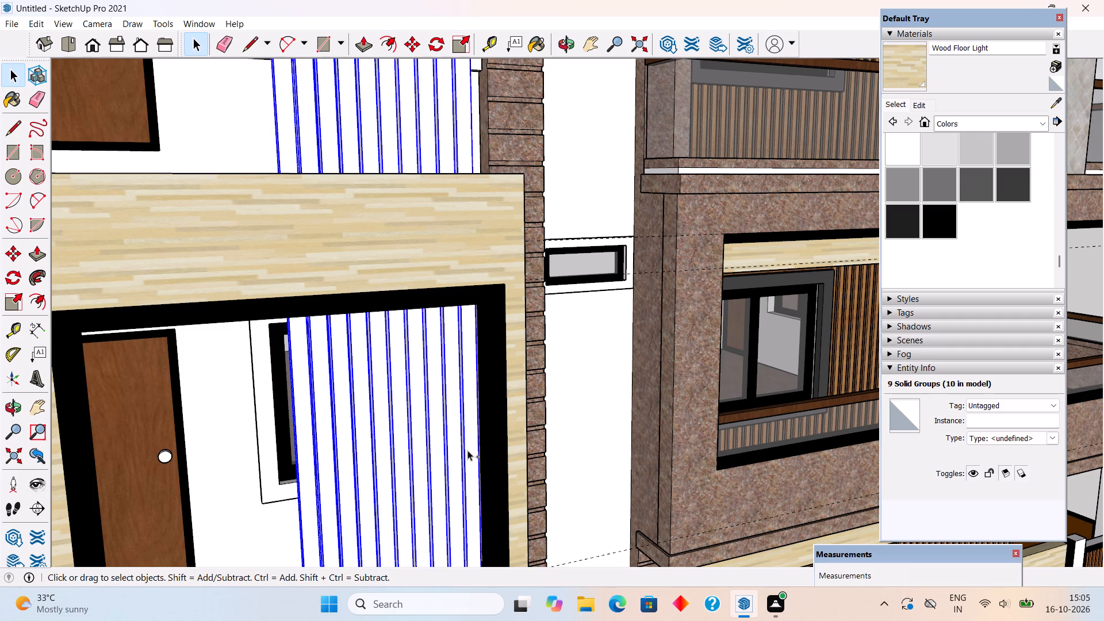
right_click(467, 450, "ctrl")
left_click(507, 336)
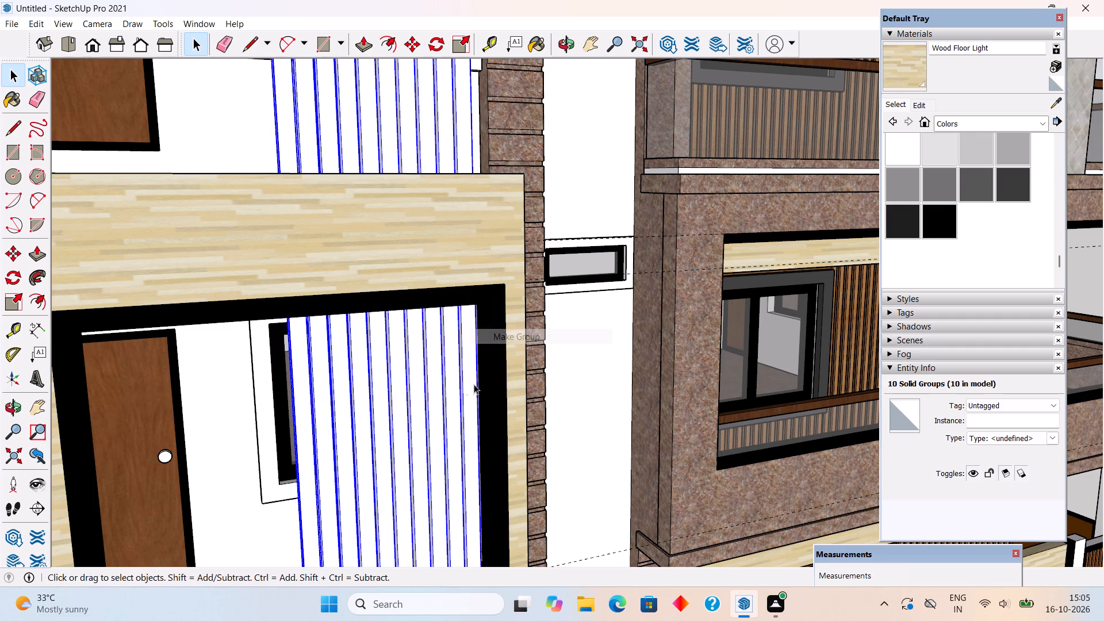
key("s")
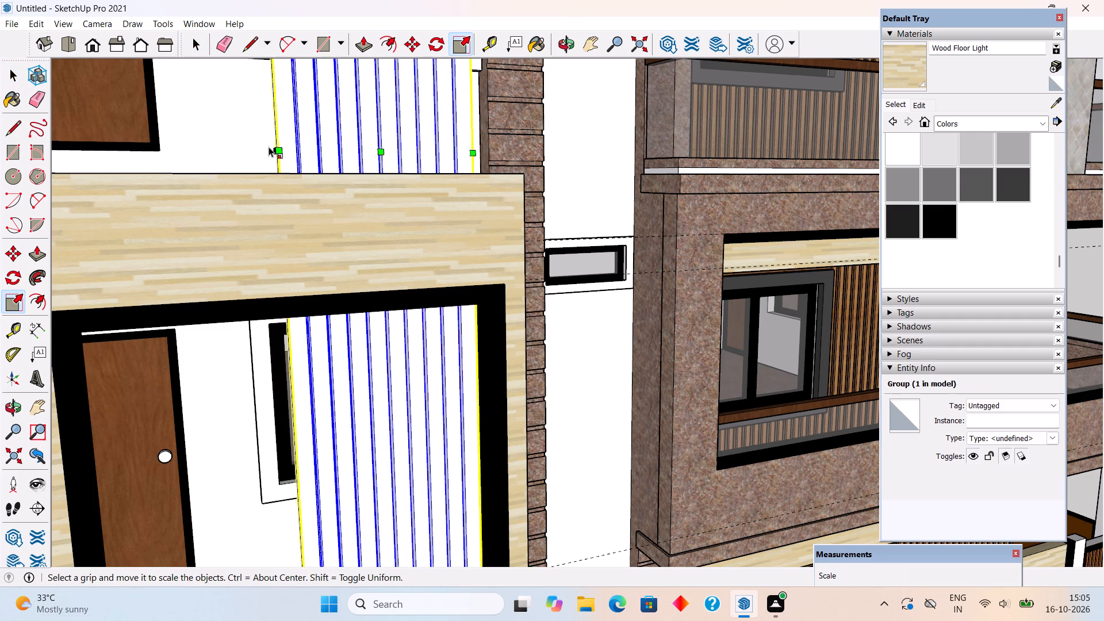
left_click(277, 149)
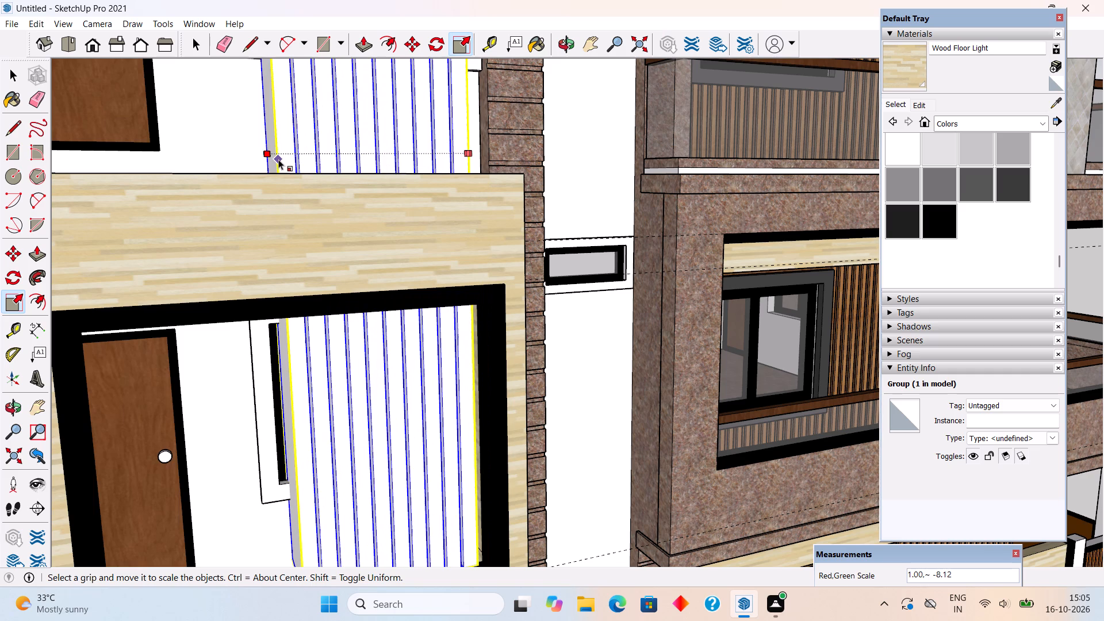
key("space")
Scale the post group along the red axis to about 0.85, narrowing the row from its door-side end.
scroll(278, 159, "down", 12)
middle_click_drag(223, 156, 54, 1)
scroll(54, 1, "down", 3)
middle_click_drag(191, 214, 570, 452)
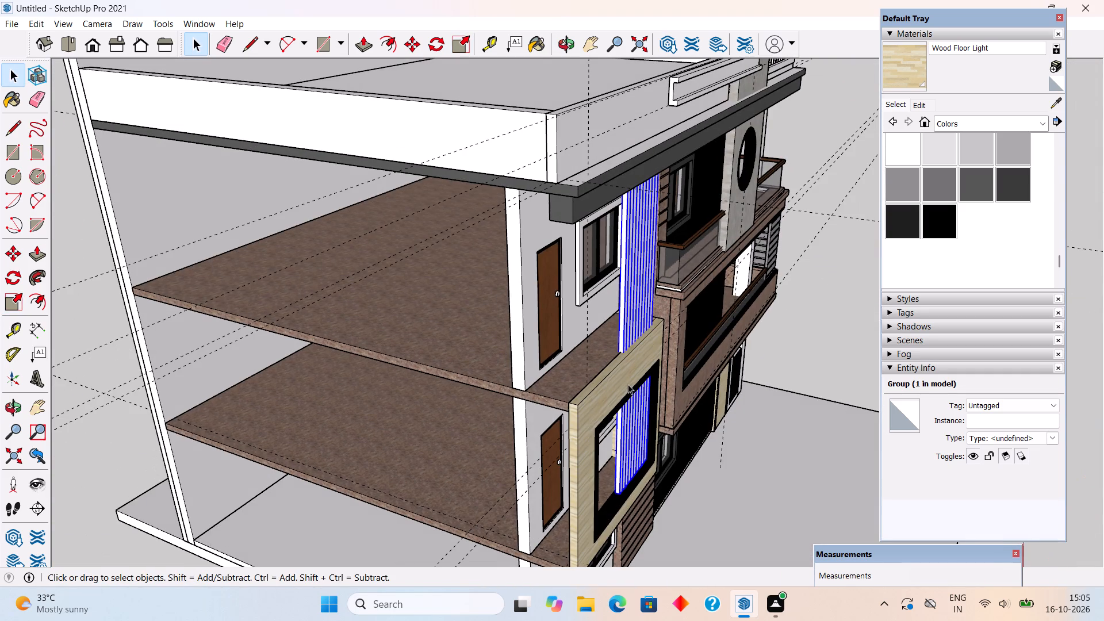
key("s")
scroll(622, 361, "up", 7)
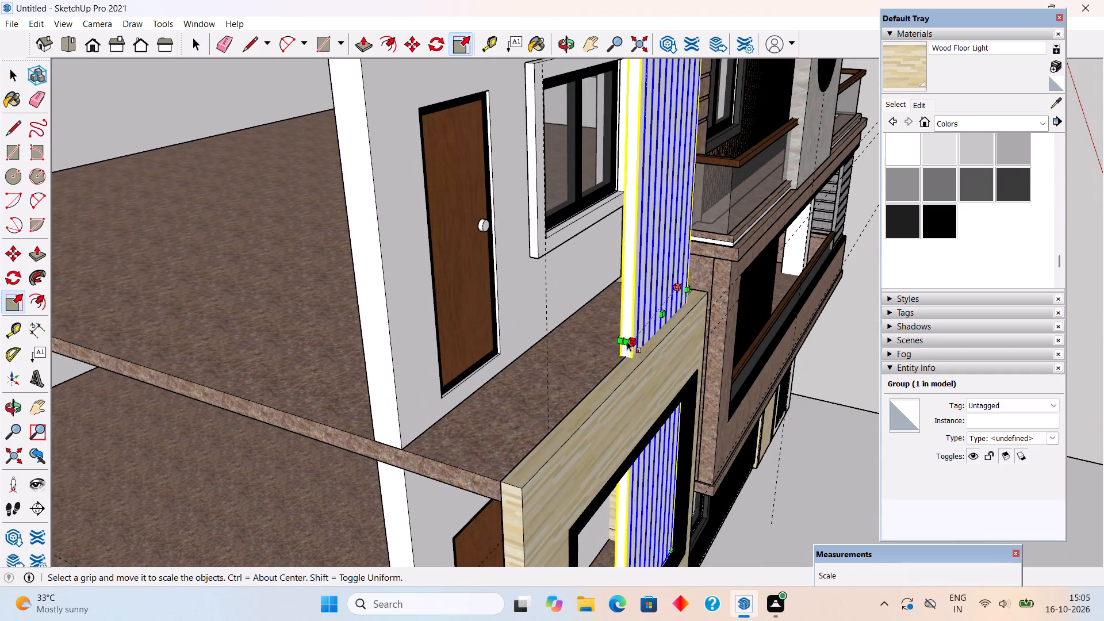
left_click(622, 343)
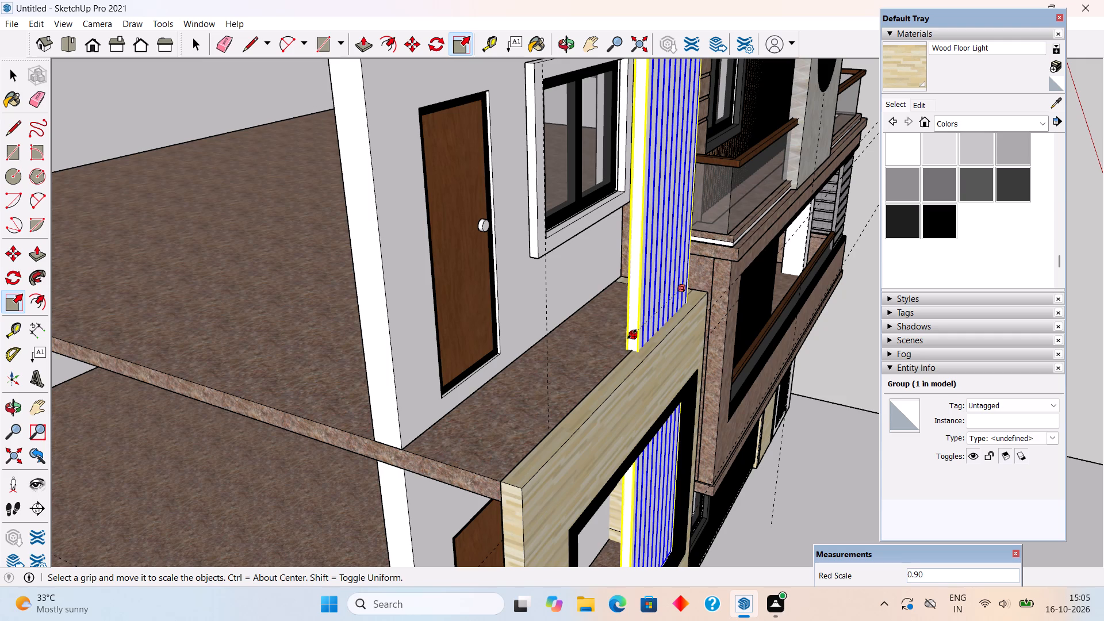
left_click(635, 331)
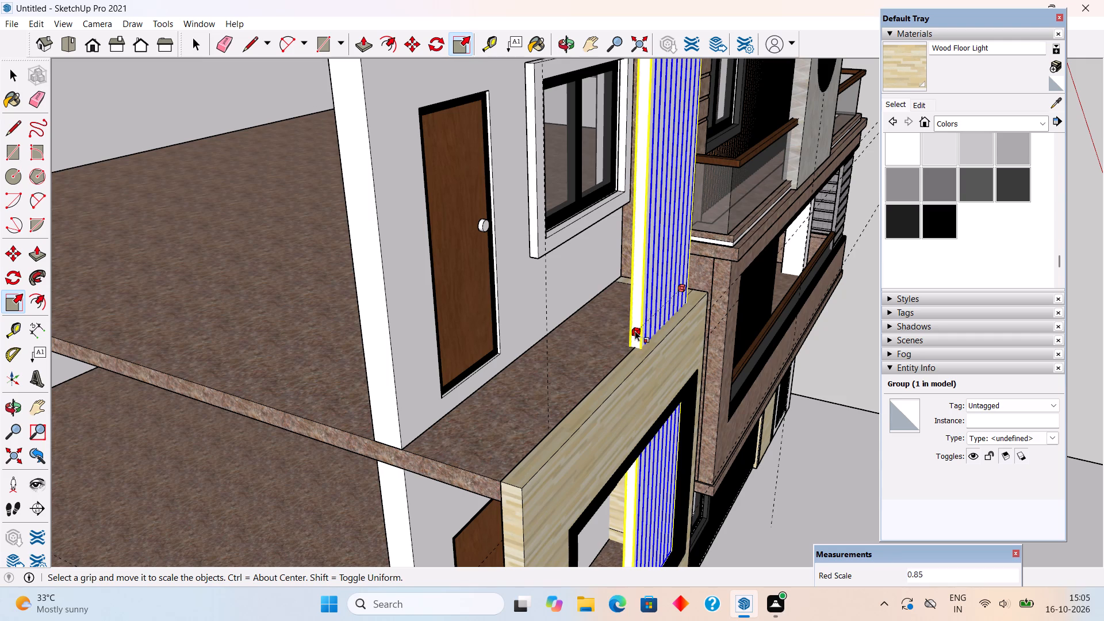
key("space")
left_click(794, 486)
Examine the narrowed post screen on the front elevation from the front, below, above and the open side.
middle_click_drag(670, 398, 462, 343)
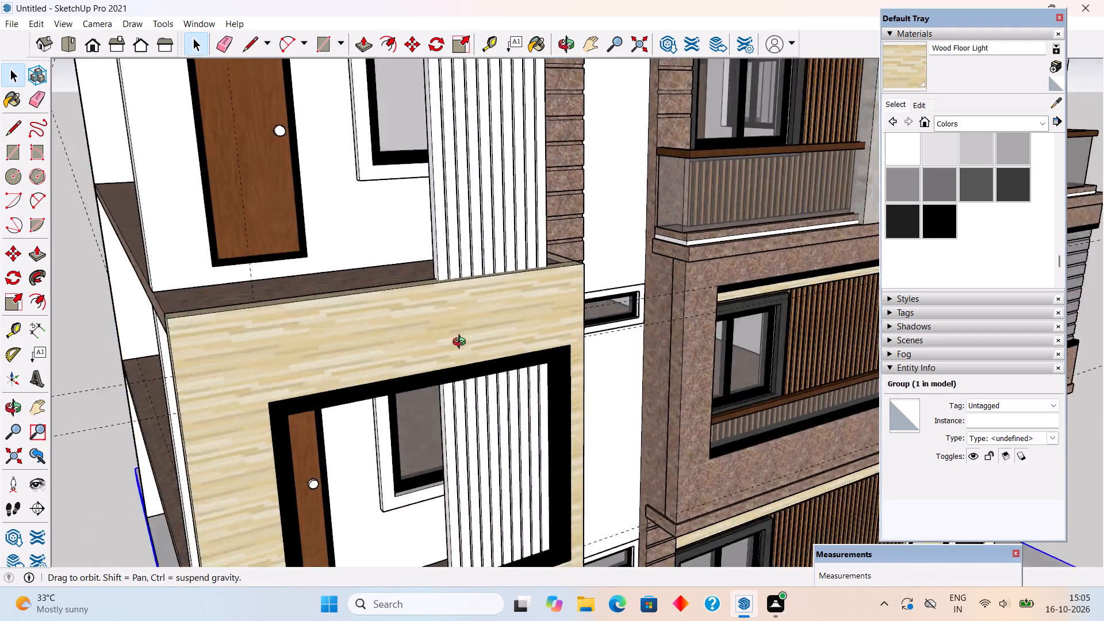
middle_click_drag(462, 343, 402, 342)
scroll(370, 342, "down", 8)
middle_click_drag(396, 386, 372, 352)
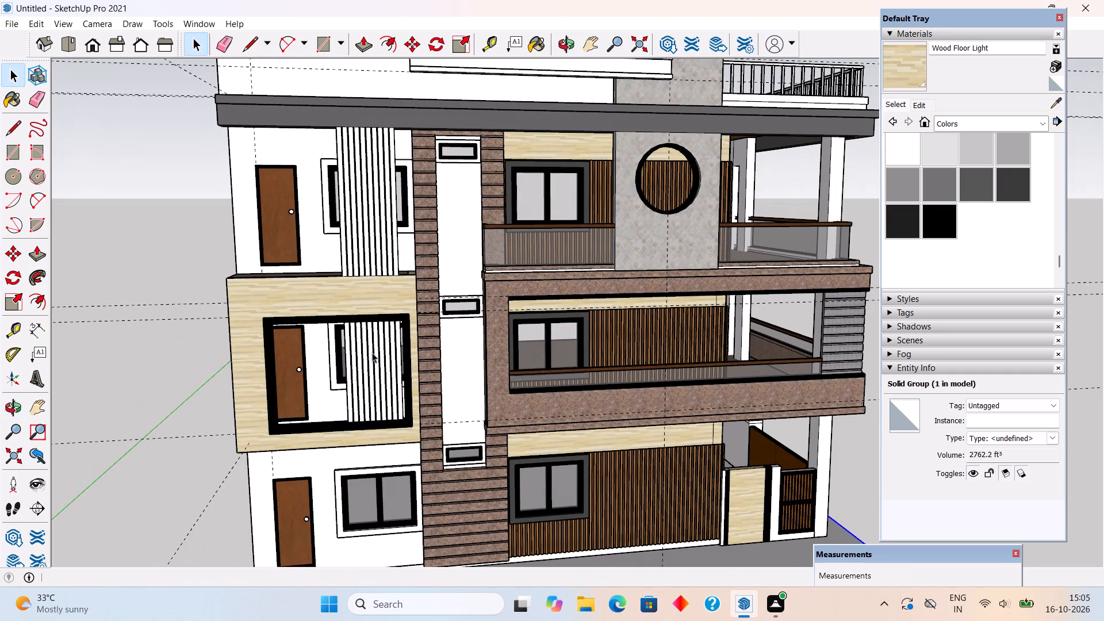
middle_click_drag(344, 243, 152, 80)
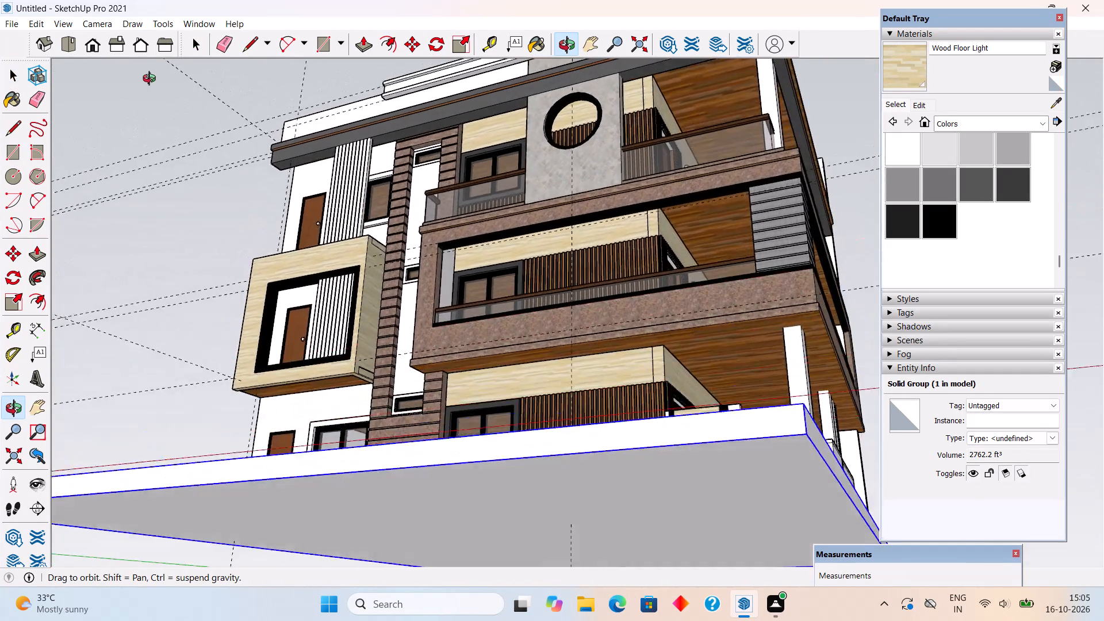
middle_click_drag(152, 80, 401, 324)
scroll(198, 385, "up", 3)
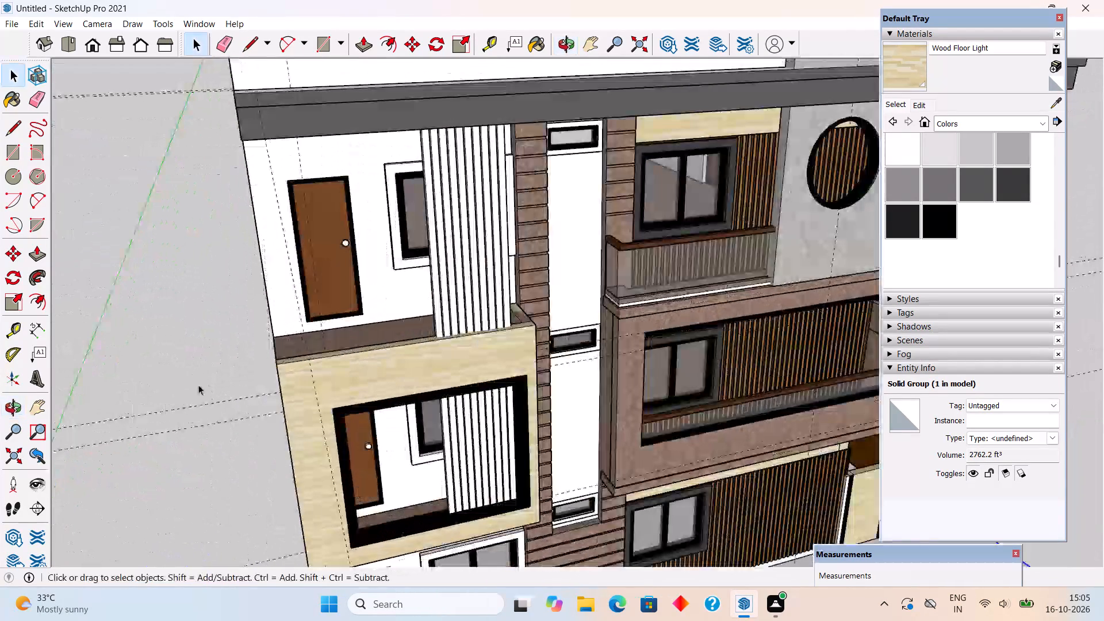
middle_click_drag(205, 382, 409, 420)
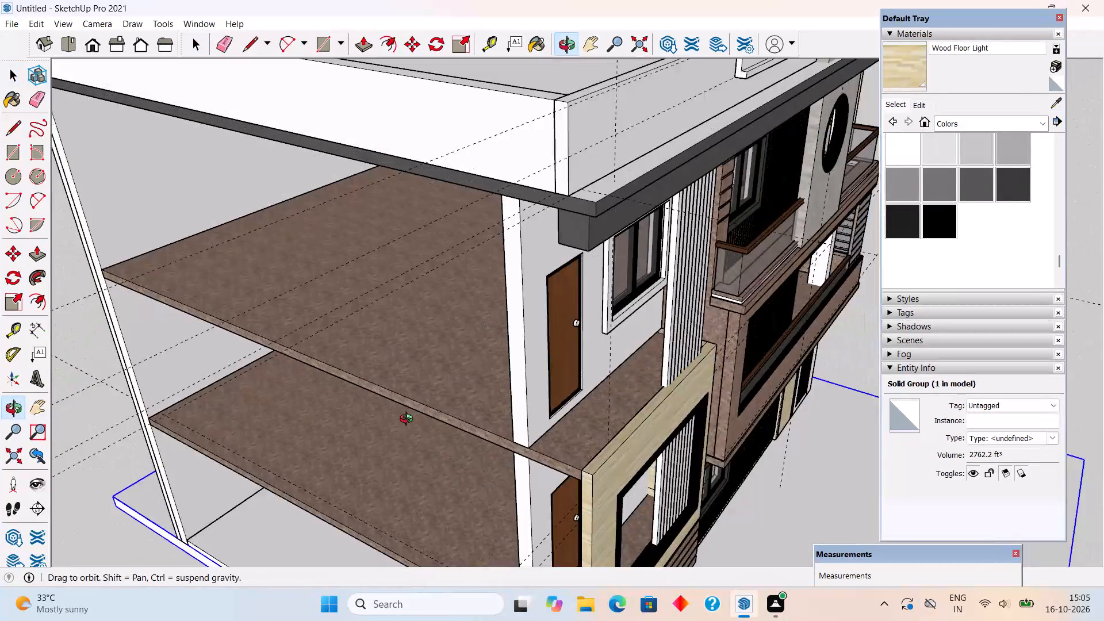
middle_click_drag(409, 420, 415, 421)
scroll(486, 424, "up", 6)
scroll(494, 443, "down", 2)
middle_click_drag(596, 514, 668, 506)
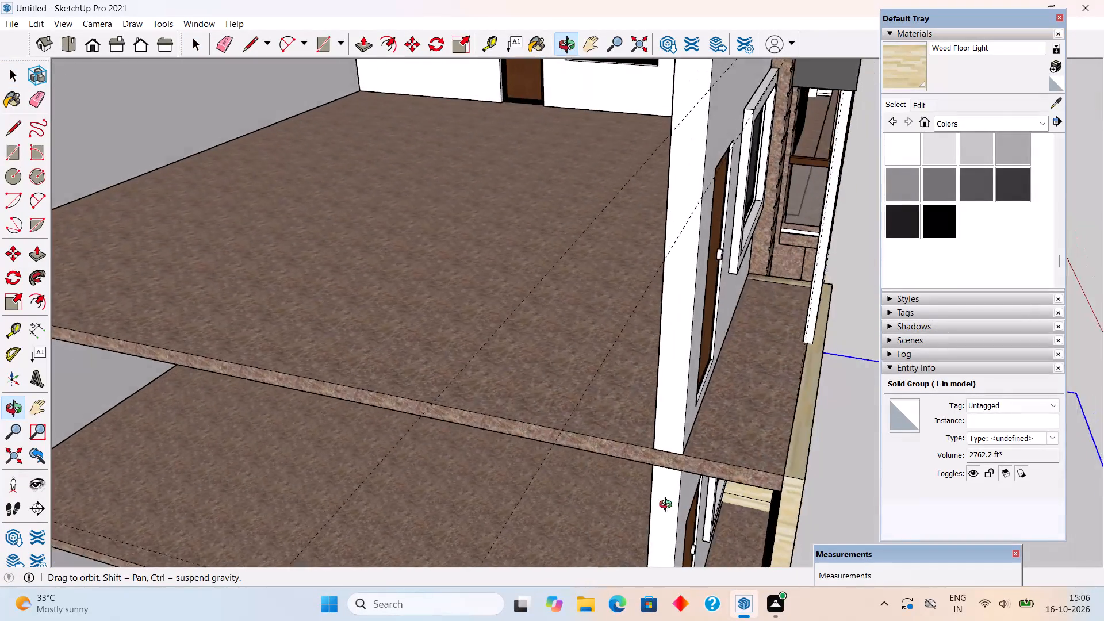
middle_click_drag(668, 506, 696, 495)
scroll(771, 420, "up", 1)
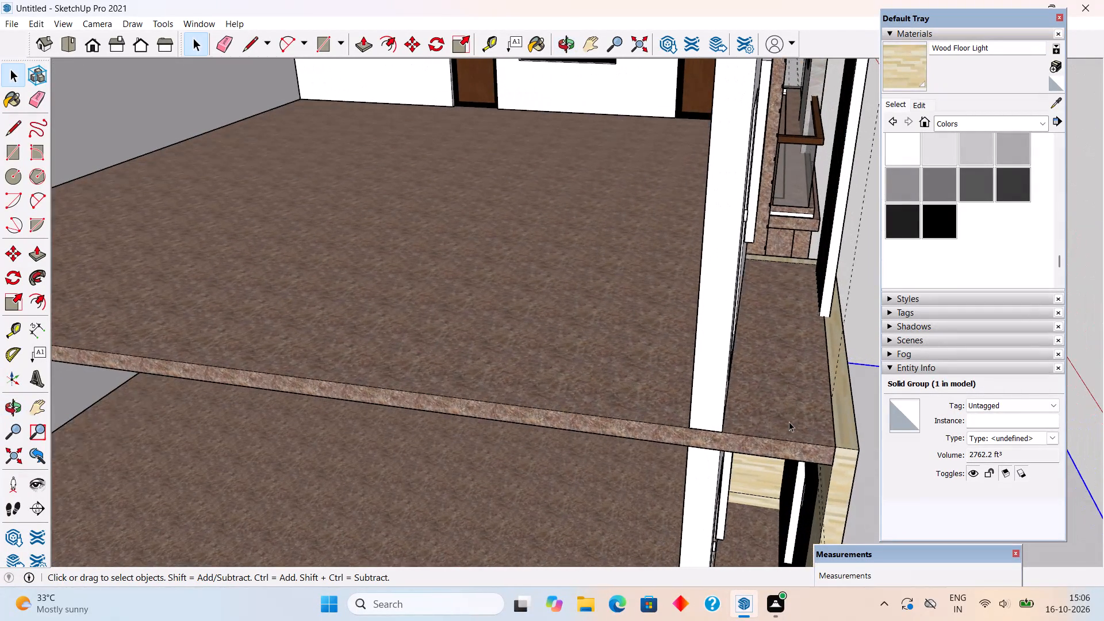
Raise the top face of the wood-finished middle-floor frame panel by 6".
middle_click_drag(794, 412, 620, 384)
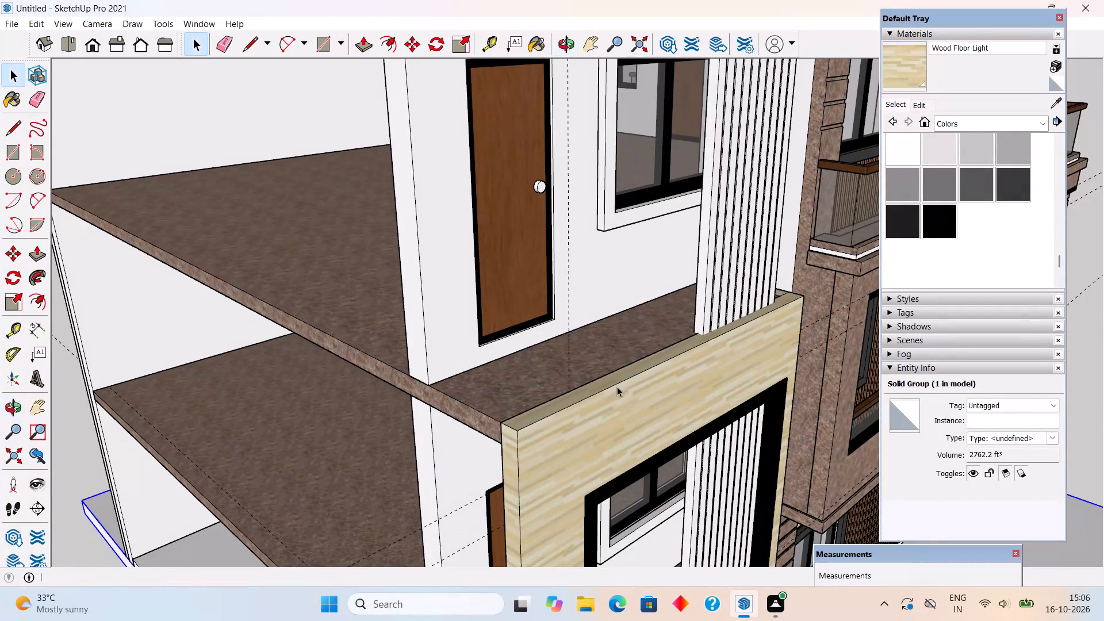
triple_click(578, 400)
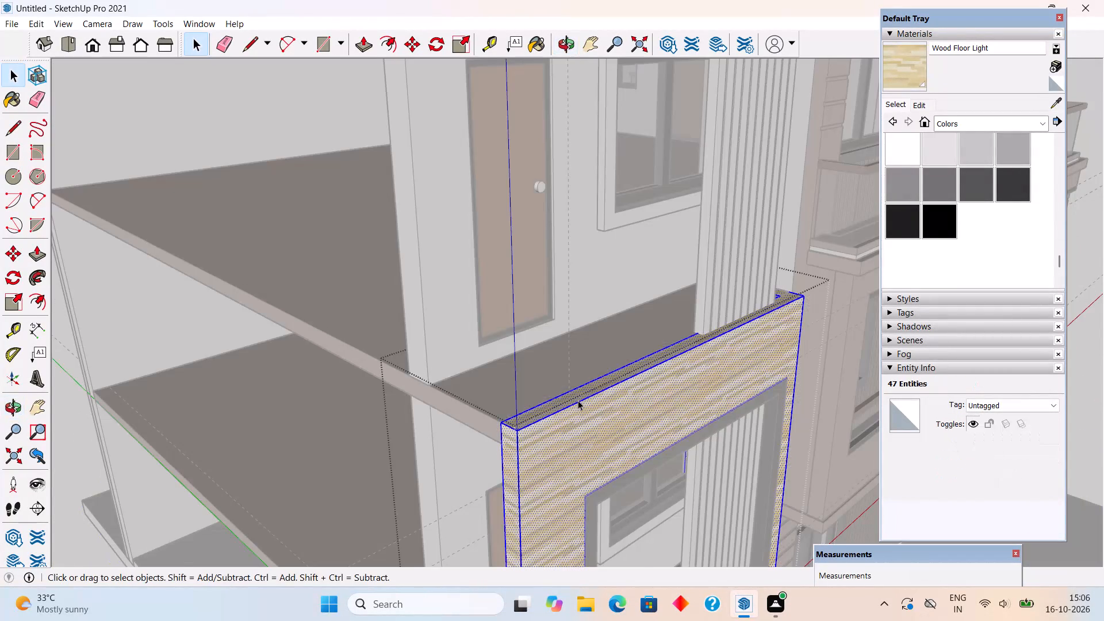
scroll(578, 400, "up", 3)
key("p")
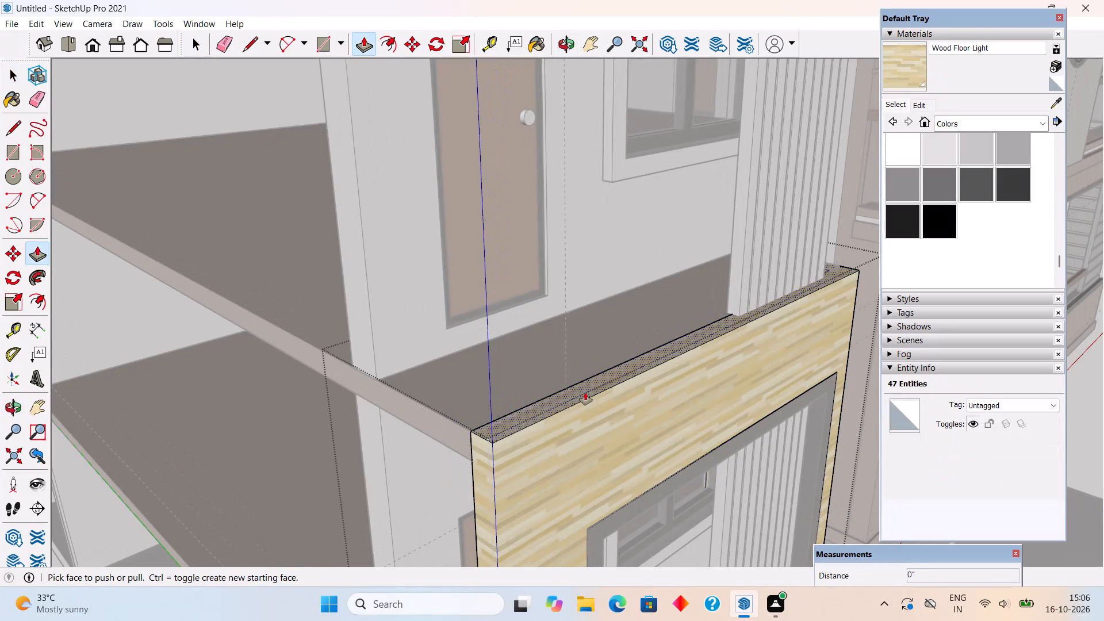
left_click(585, 388)
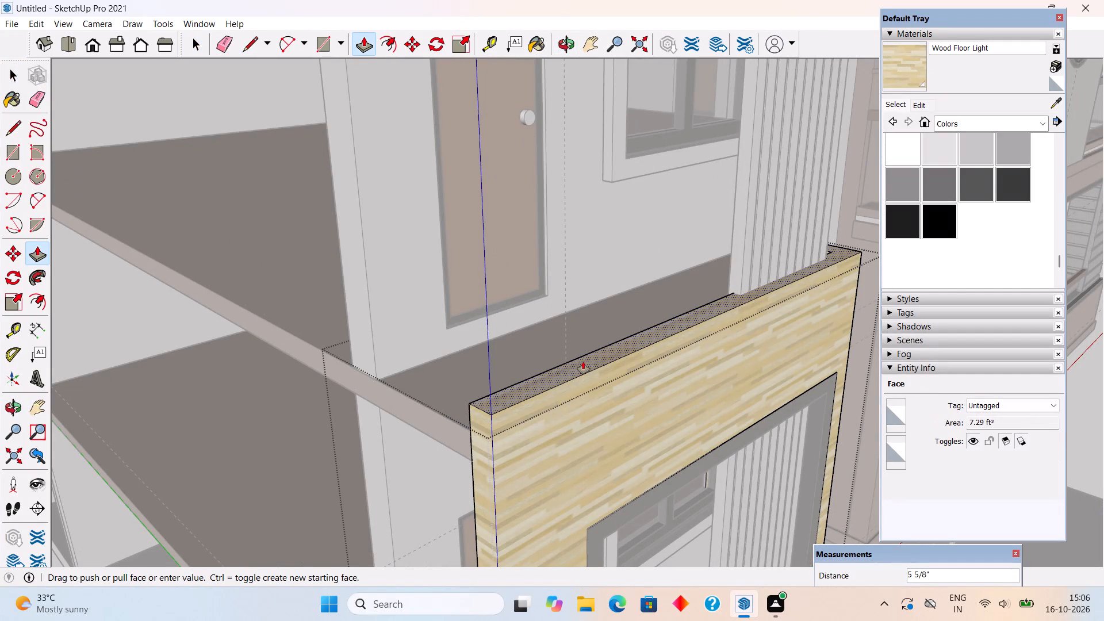
type("6\"")
key("Return")
key("space")
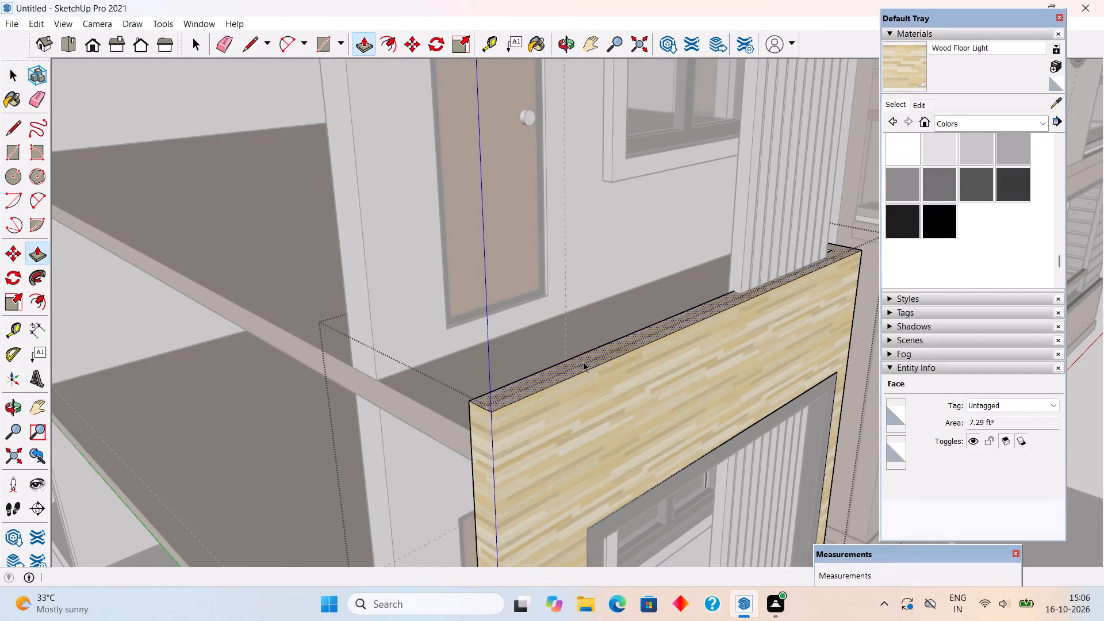
scroll(583, 362, "down", 13)
left_click(192, 375)
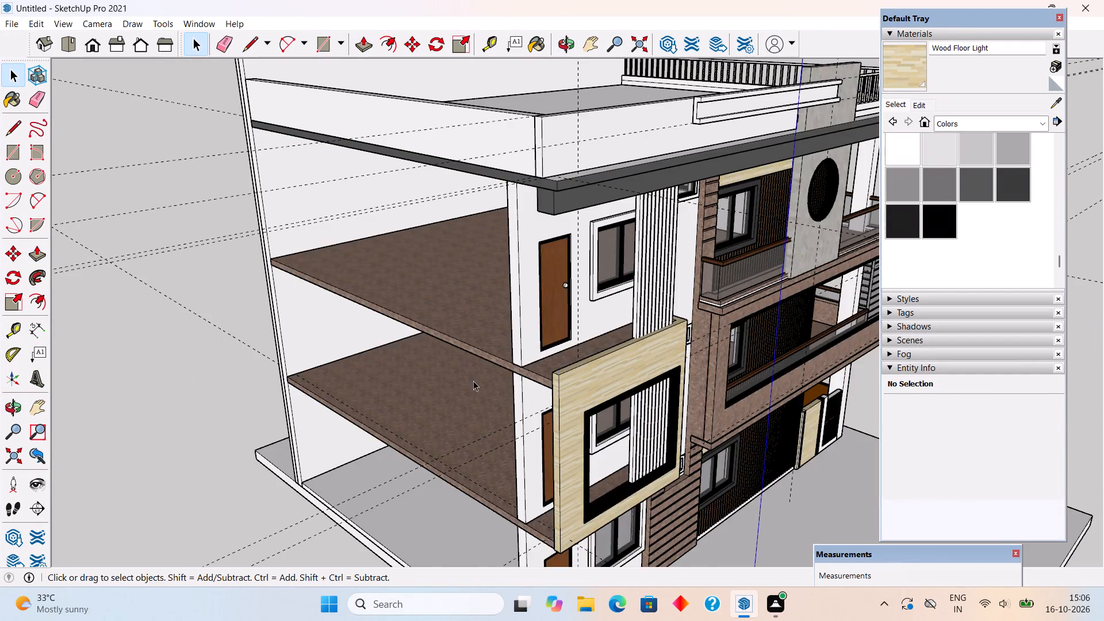
Place a guide line 6" in from the top-floor slab's open-side edge, across the balcony floor.
middle_click_drag(480, 381, 655, 394)
scroll(802, 382, "up", 1)
middle_click_drag(727, 390, 722, 412)
scroll(722, 408, "up", 4)
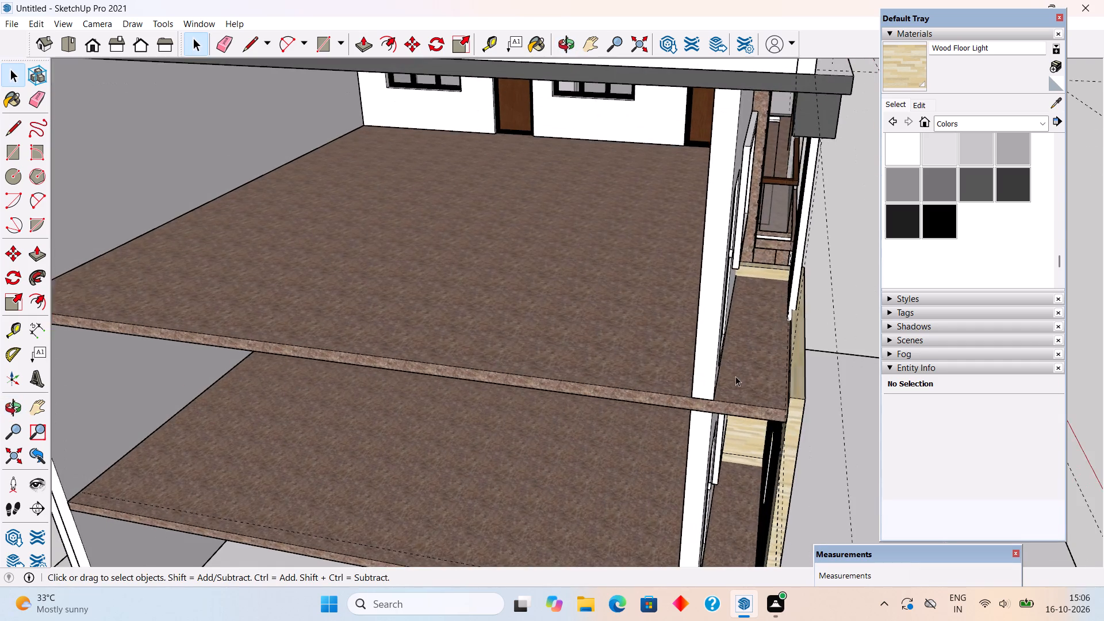
scroll(735, 376, "up", 3)
middle_click_drag(761, 417, 757, 447)
scroll(754, 470, "up", 4)
type("rt")
left_click(757, 465)
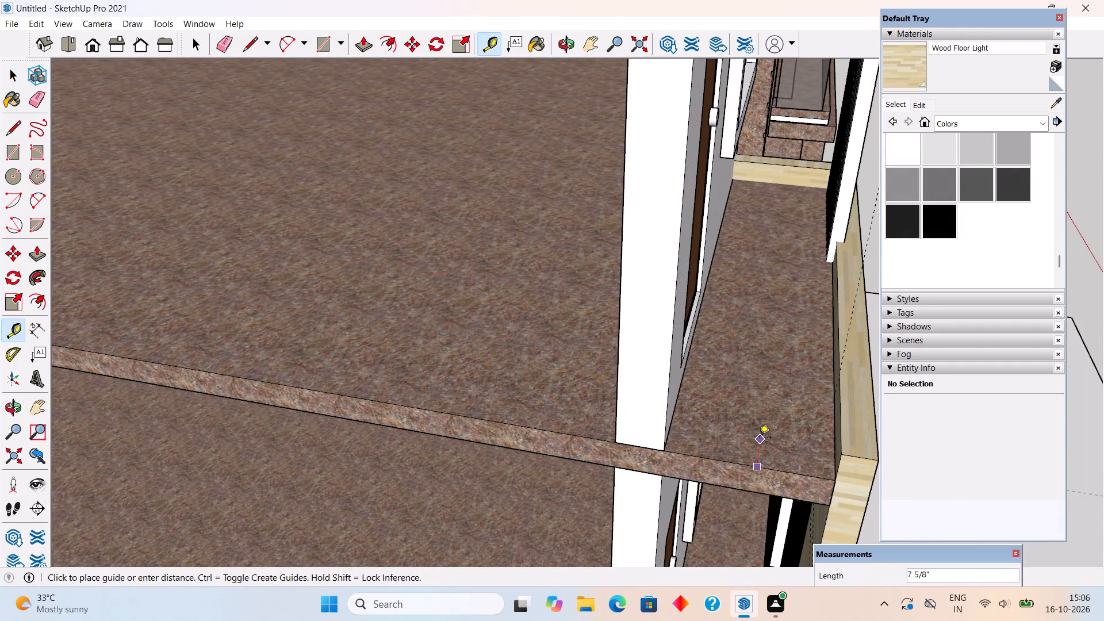
type("6\"")
key("Return")
Build a low kerb over the strip between the guide and slab edge, from wall to wood panel, extruded up to the panel's top.
key("r")
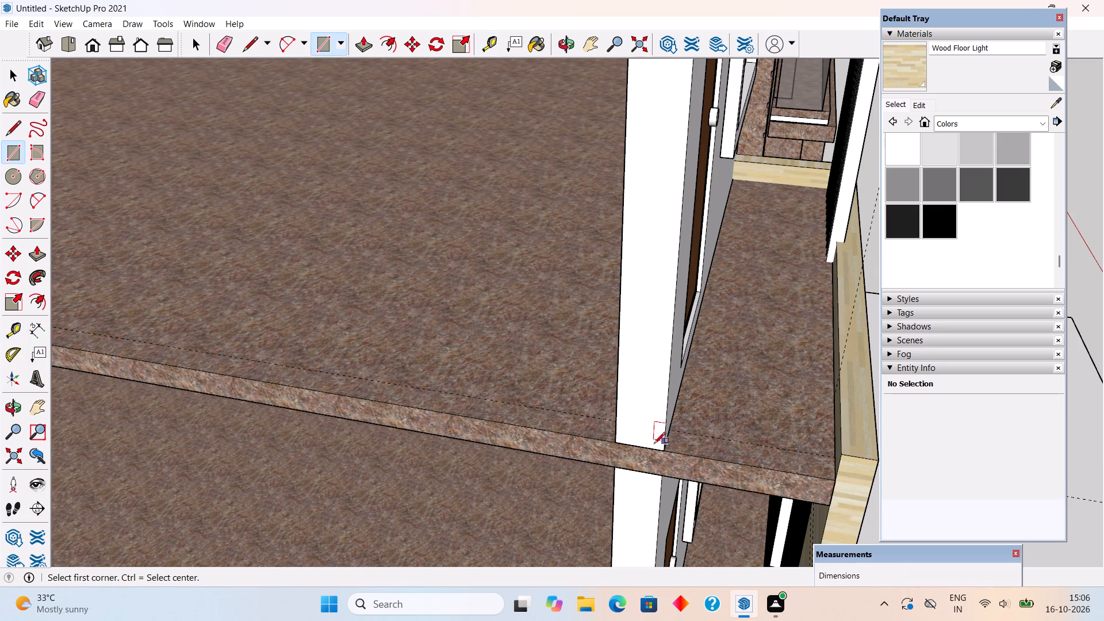
left_click(673, 429)
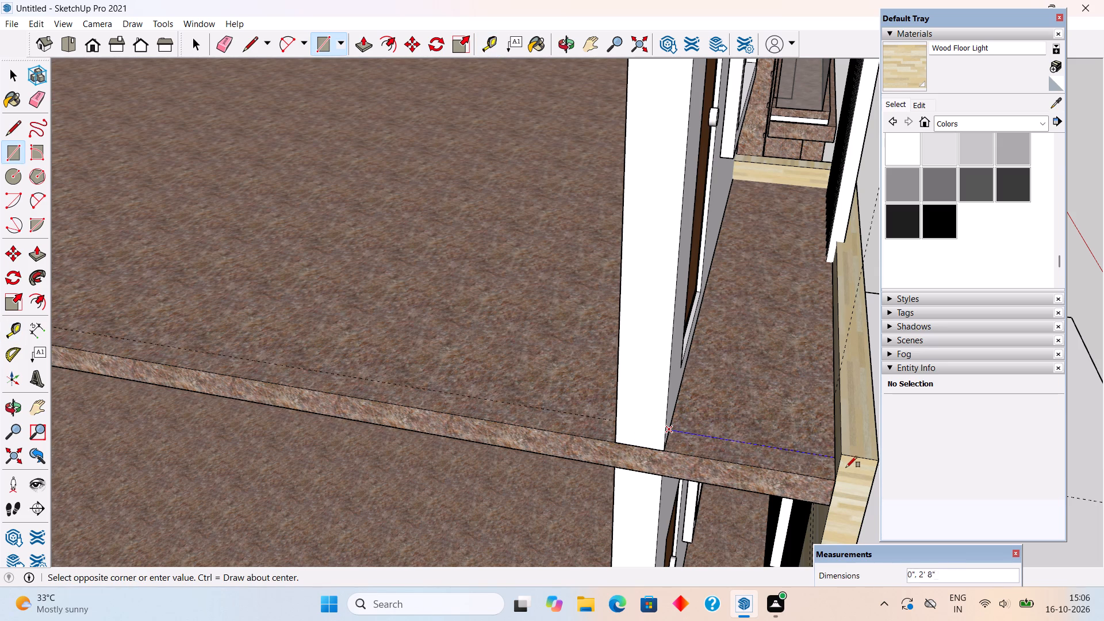
left_click(835, 481)
key("p")
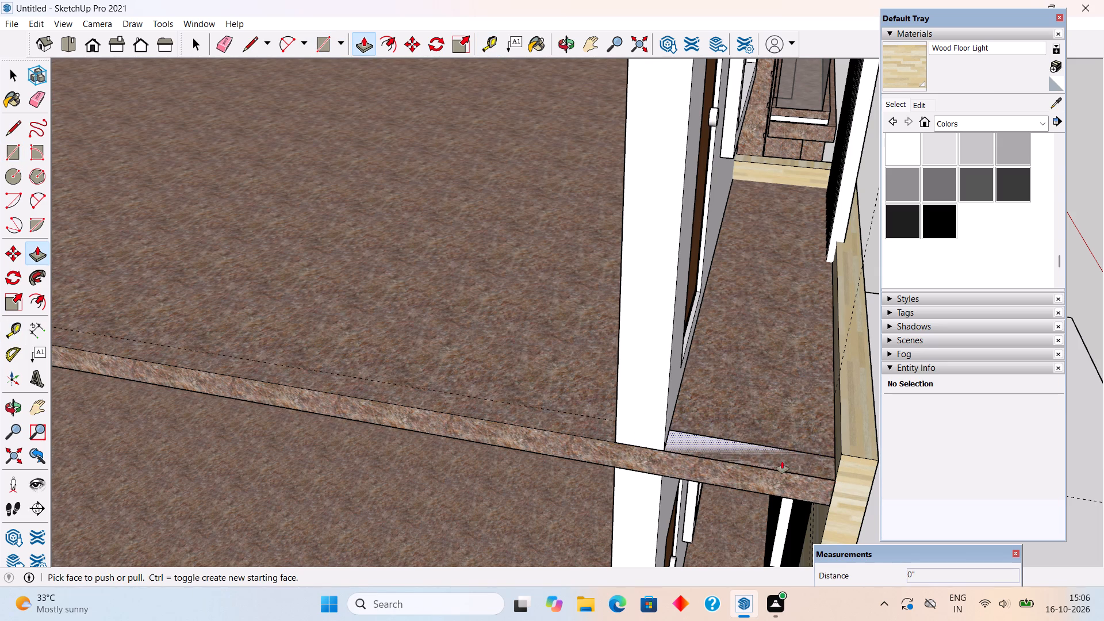
left_click(782, 461)
left_click(853, 459)
key("space")
scroll(711, 509, "down", 2)
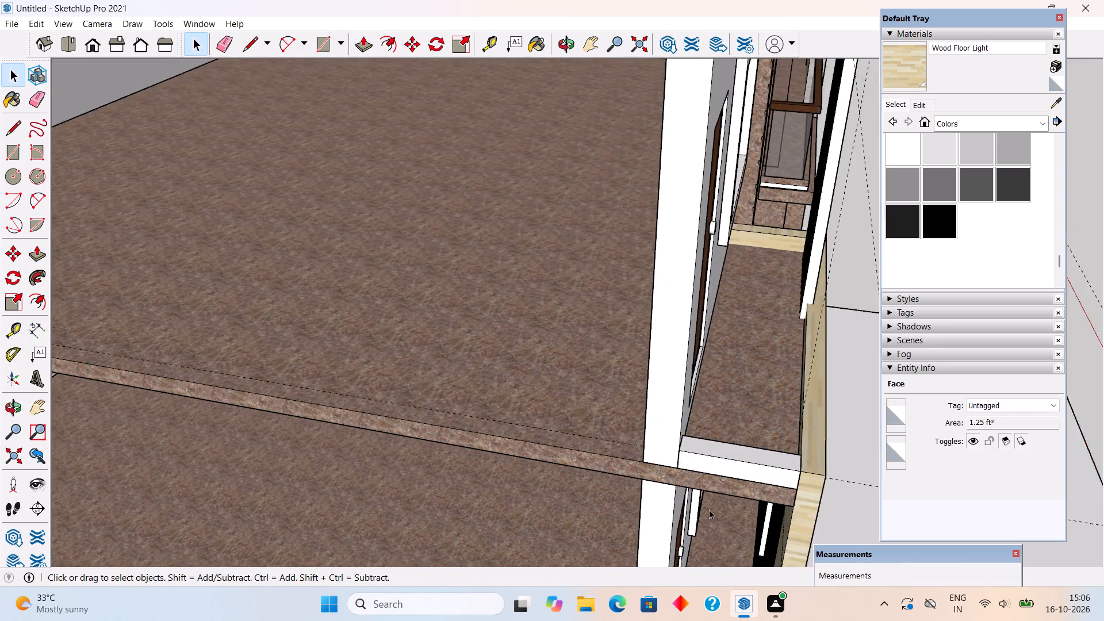
scroll(709, 509, "down", 7)
left_click(795, 468)
scroll(721, 511, "up", 4)
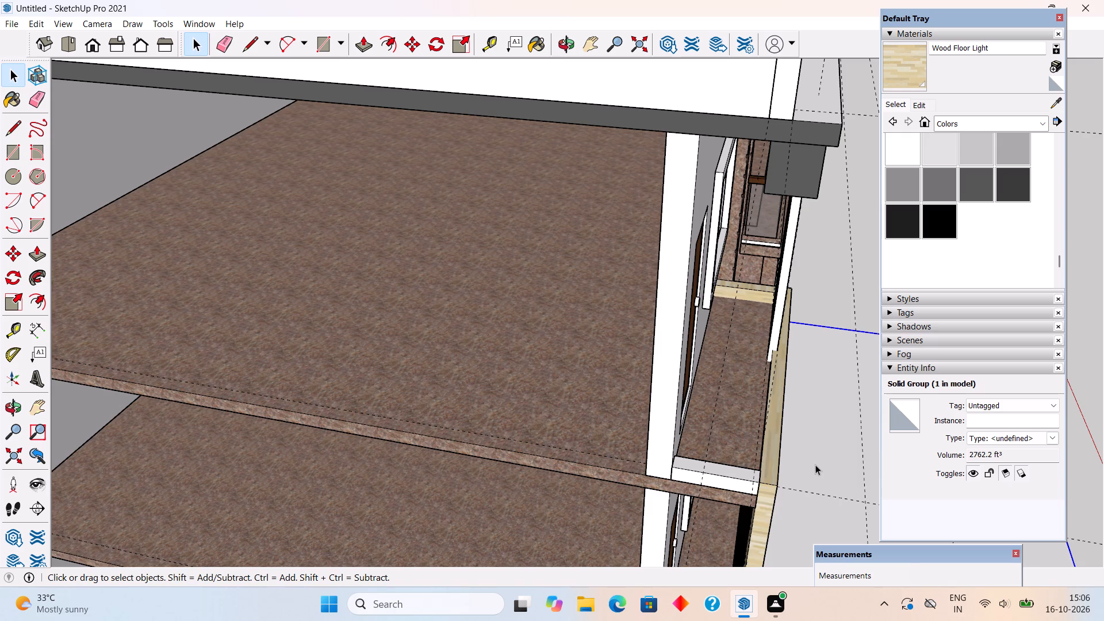
left_click(815, 465)
middle_click_drag(761, 465, 550, 431)
scroll(550, 431, "down", 13)
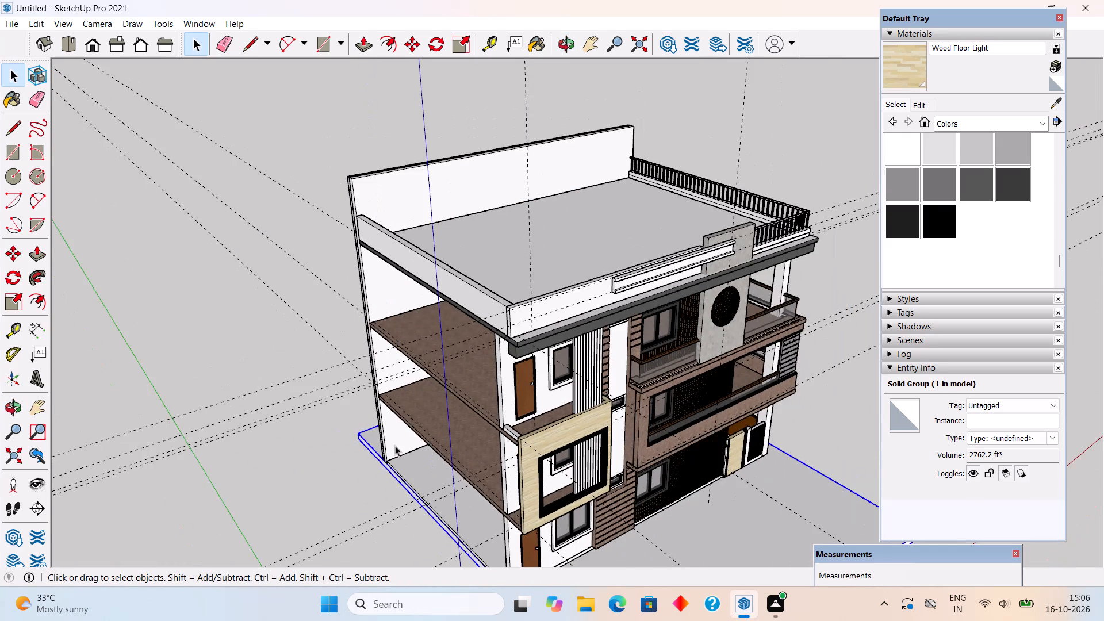
left_click(339, 454)
Draw a rectangle about 2 11/16" by 2 7/8" on the wood panel's top at the kerb corner and extrude it up 2'.
scroll(540, 430, "up", 9)
middle_click_drag(569, 436, 494, 466)
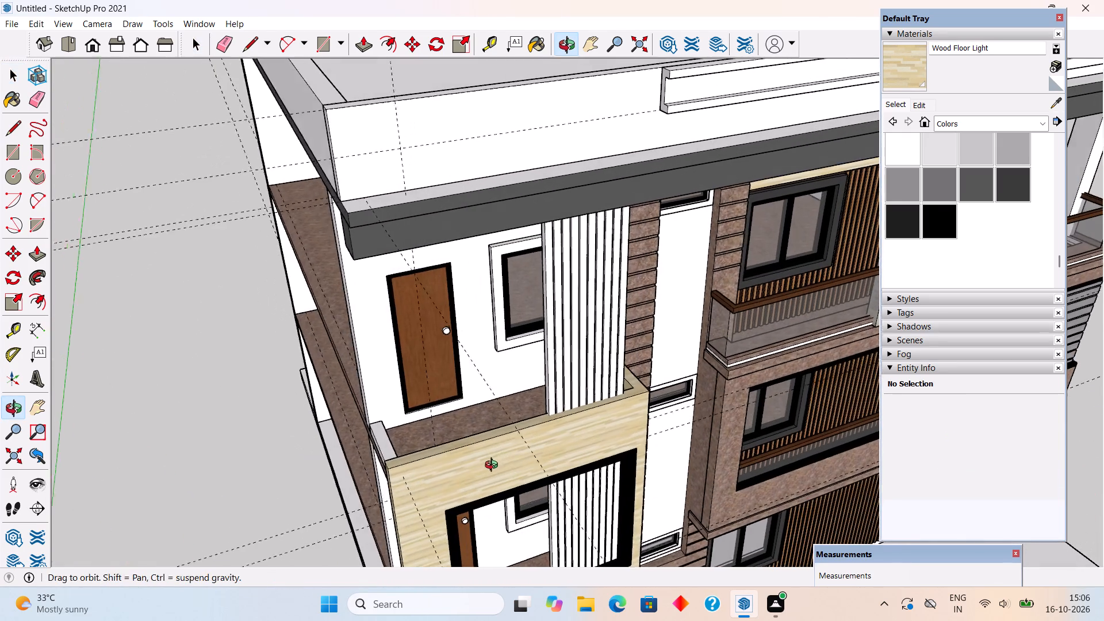
middle_click_drag(494, 466, 493, 466)
scroll(405, 464, "up", 10)
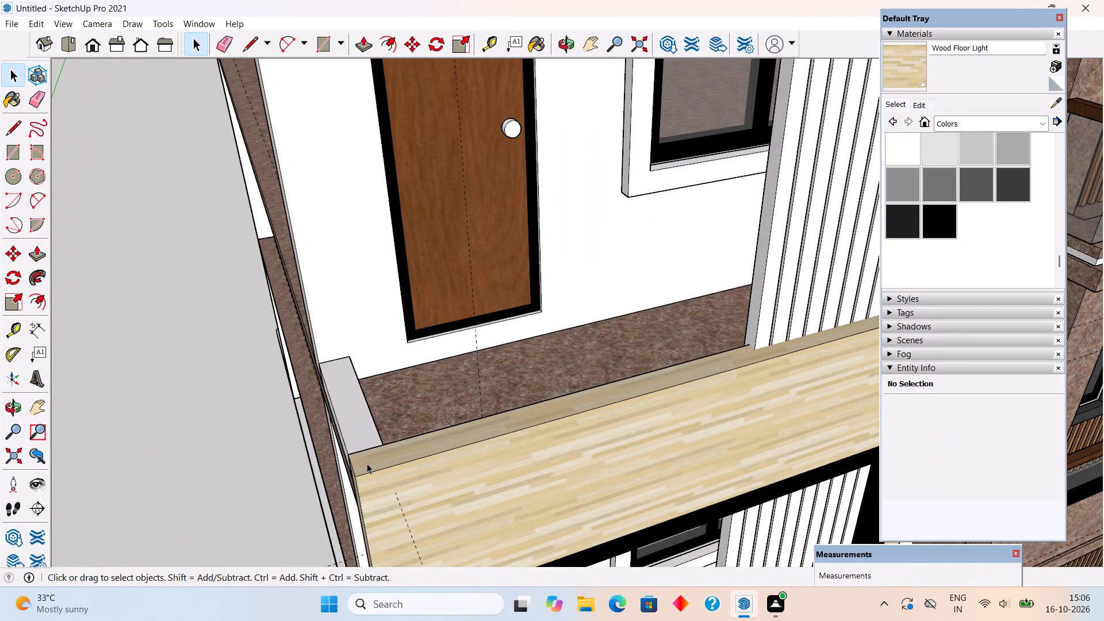
key("r")
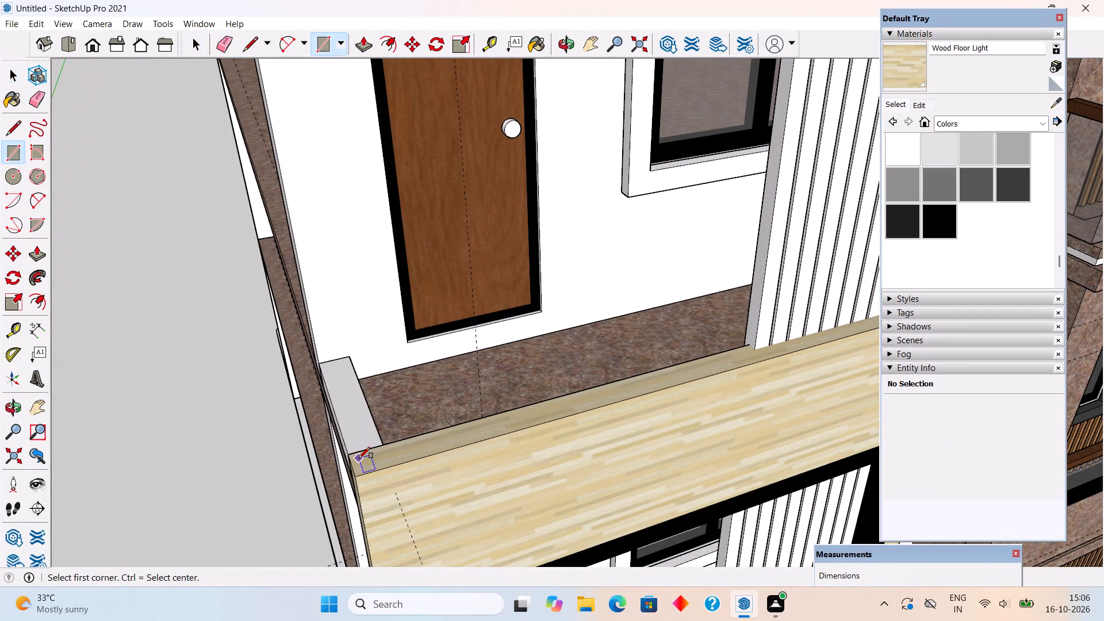
scroll(359, 458, "up", 5)
left_click(359, 458)
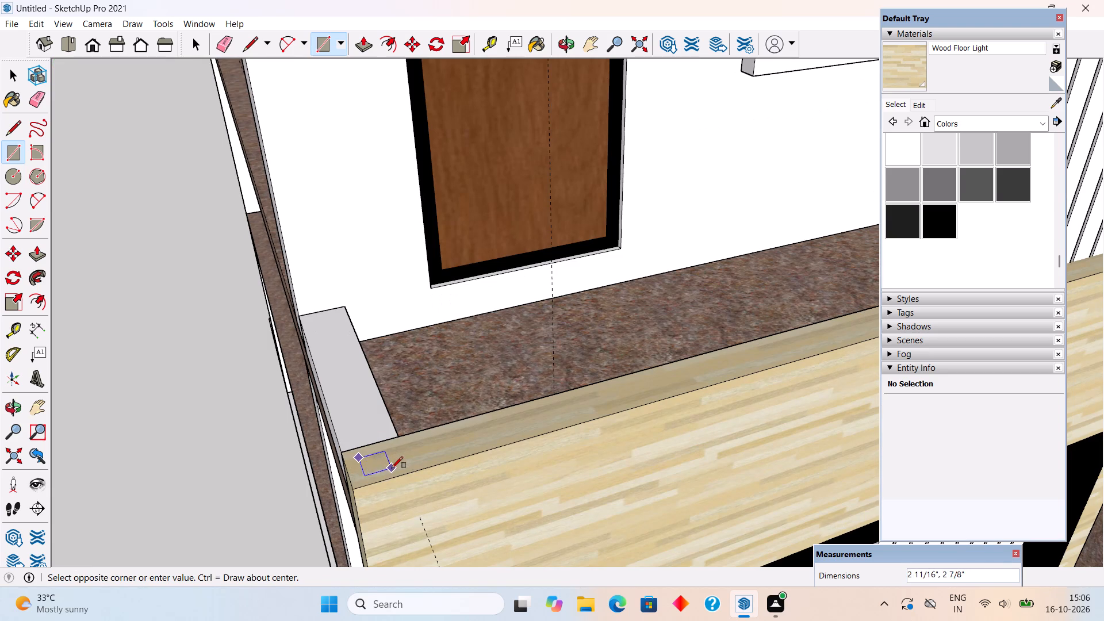
left_click(392, 468)
key("p")
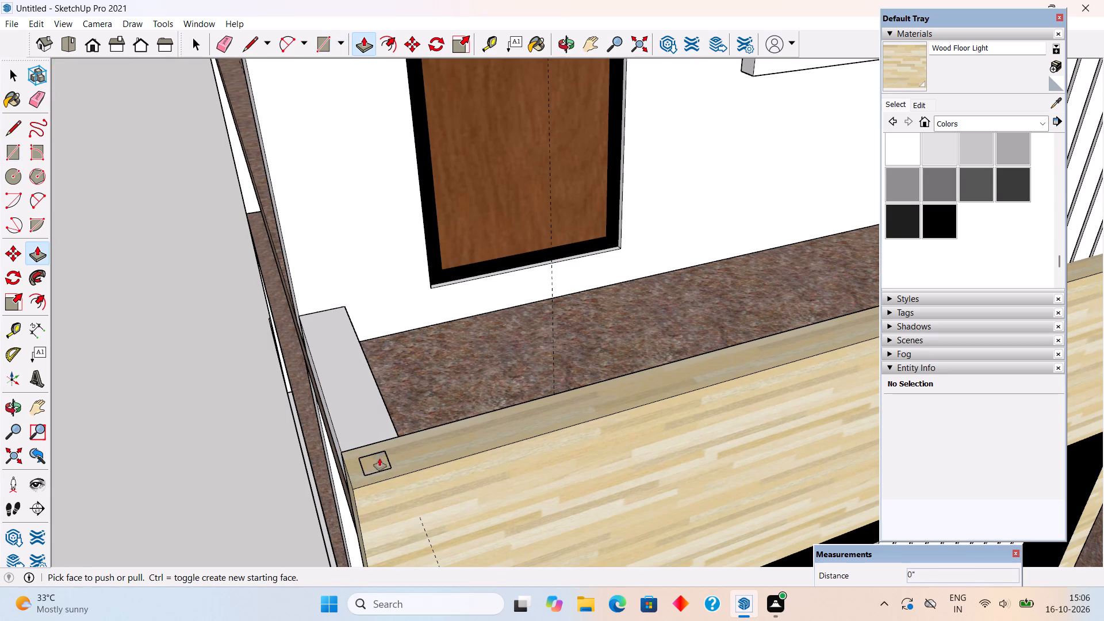
left_click(379, 459)
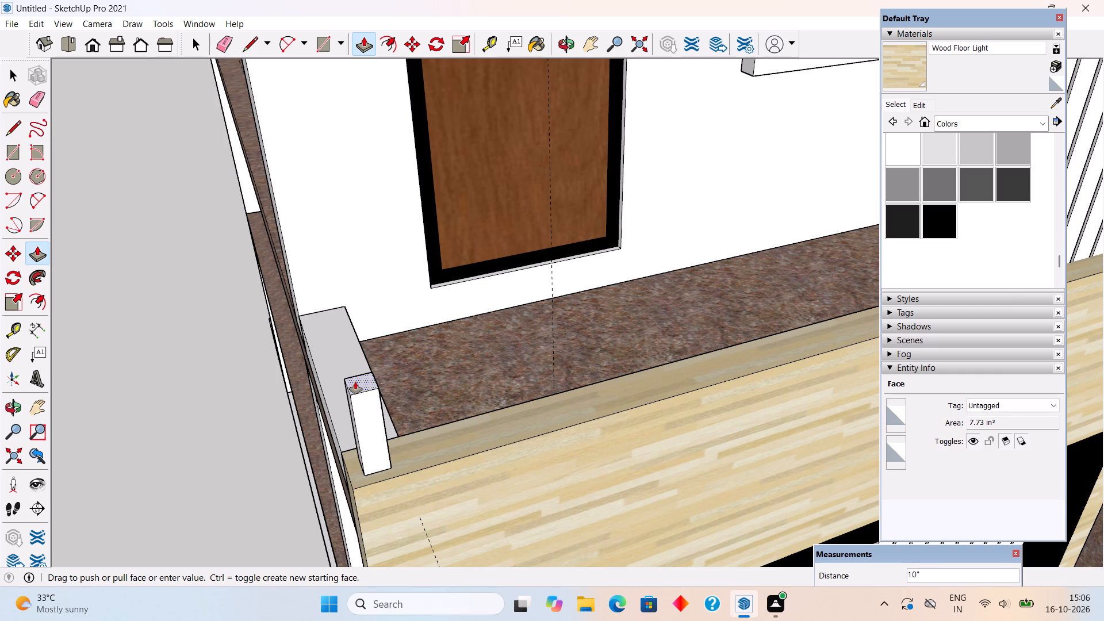
key("2")
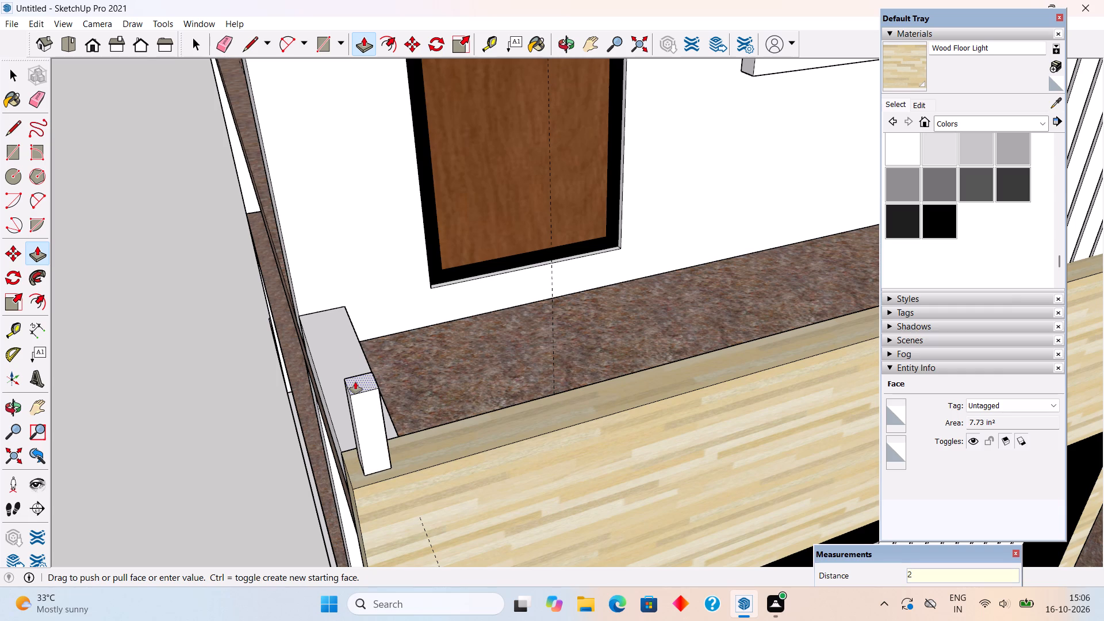
key("apostrophe")
key("Return")
Examine the new corner post above the wood panel from the front elevation and from above.
scroll(355, 382, "up", 1)
scroll(355, 382, "down", 11)
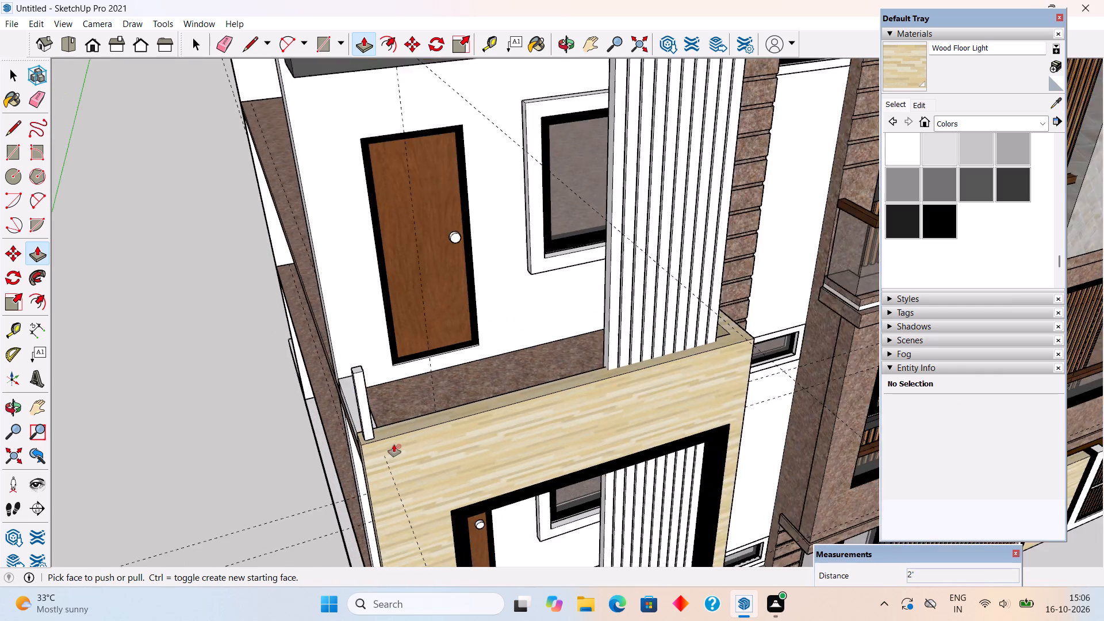
scroll(394, 444, "down", 7)
scroll(394, 444, "up", 1)
scroll(394, 444, "down", 7)
middle_click_drag(484, 420, 335, 186)
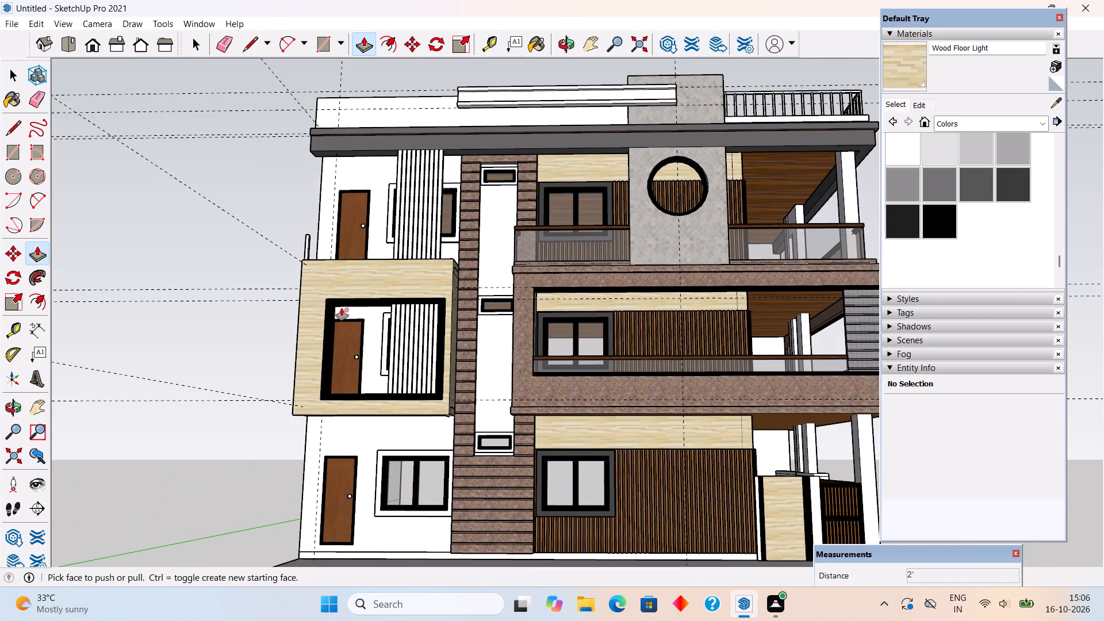
middle_click_drag(376, 370, 458, 457)
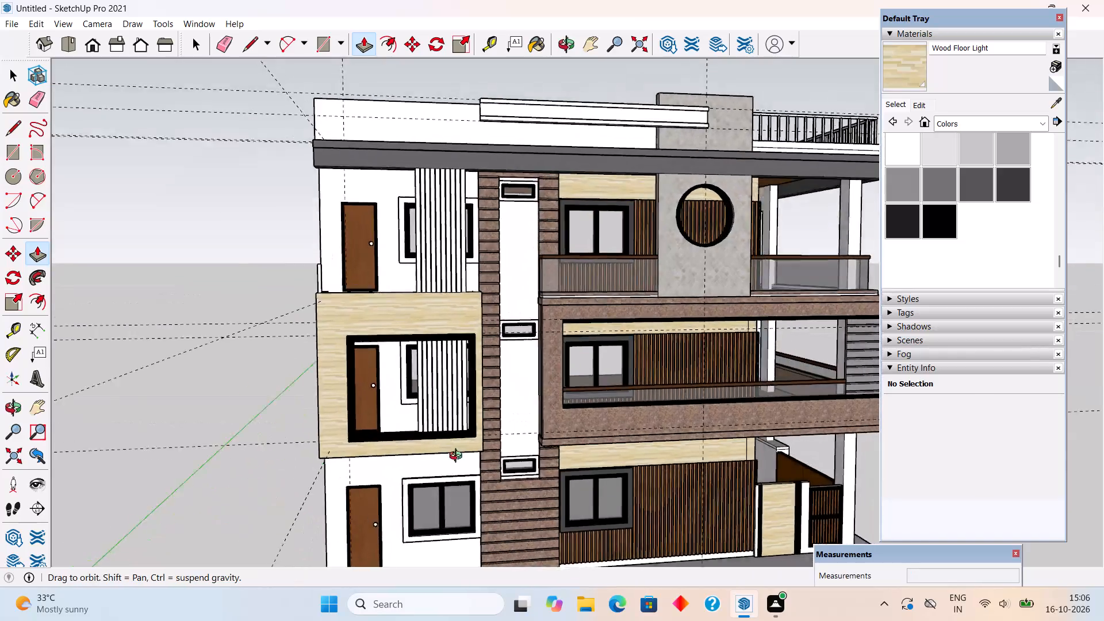
middle_click_drag(458, 457, 568, 550)
Select the whole corner post on top of the wood panel and make it a group.
scroll(408, 364, "up", 10)
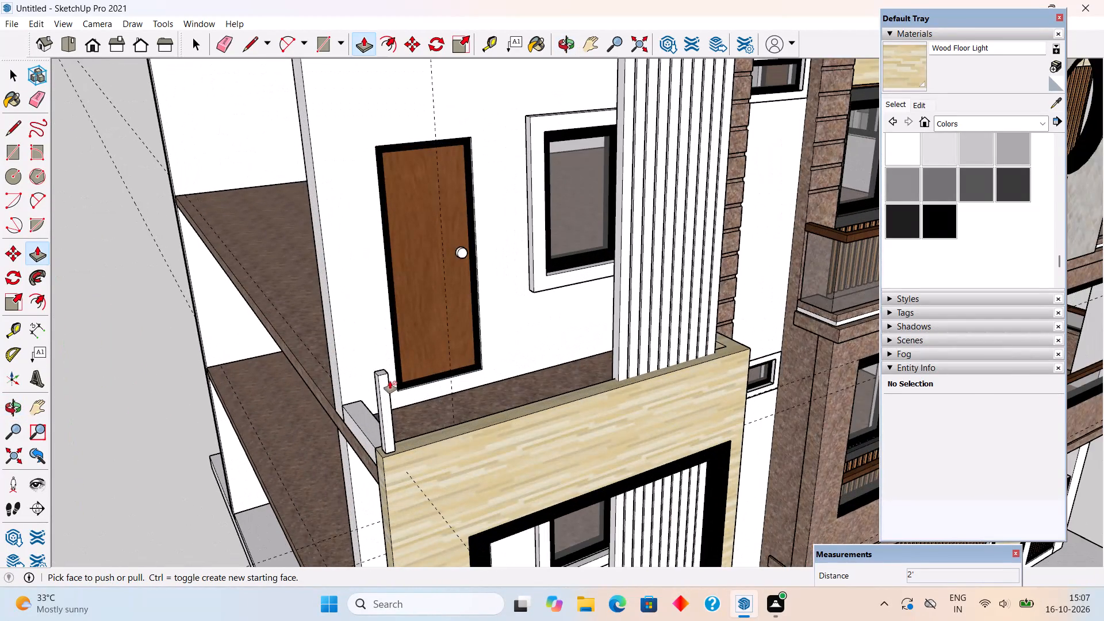
middle_click_drag(394, 405, 429, 417)
key("space")
triple_click(432, 417)
right_click(432, 417)
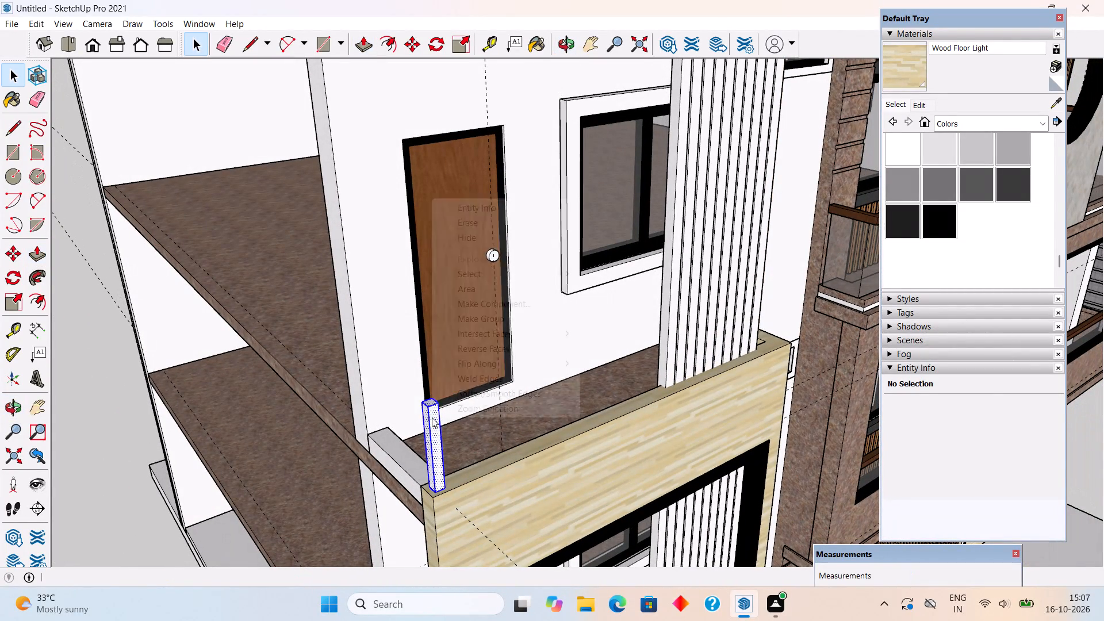
left_click(473, 316)
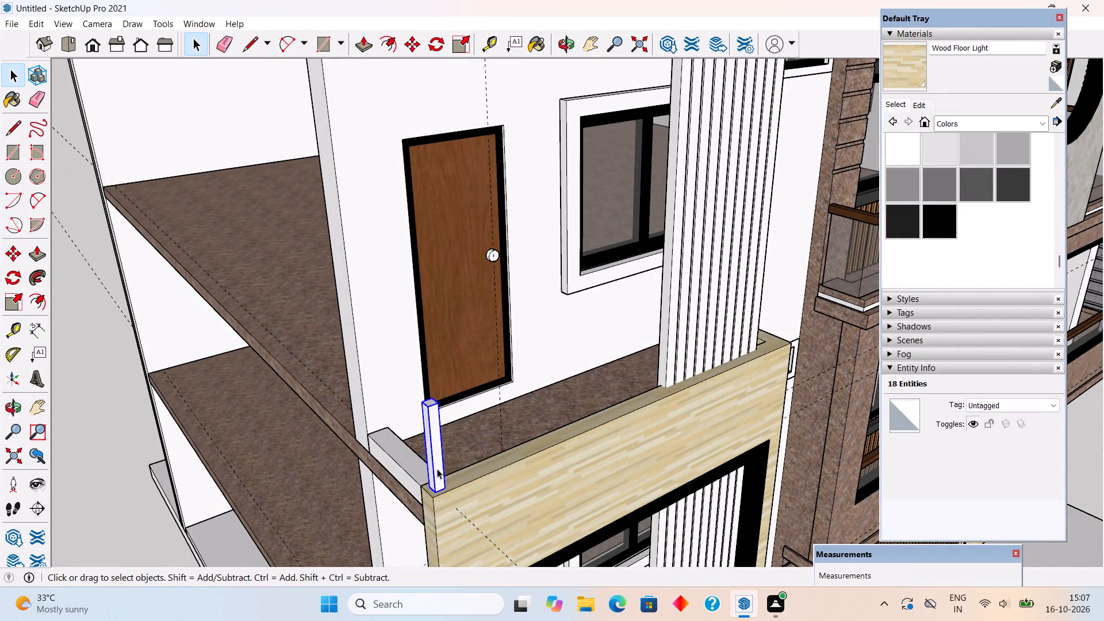
Copy the corner post along the panel's top to its far corner beside the brick column, about 10' 10 9/16" away.
middle_click_drag(421, 469, 270, 489)
key("m")
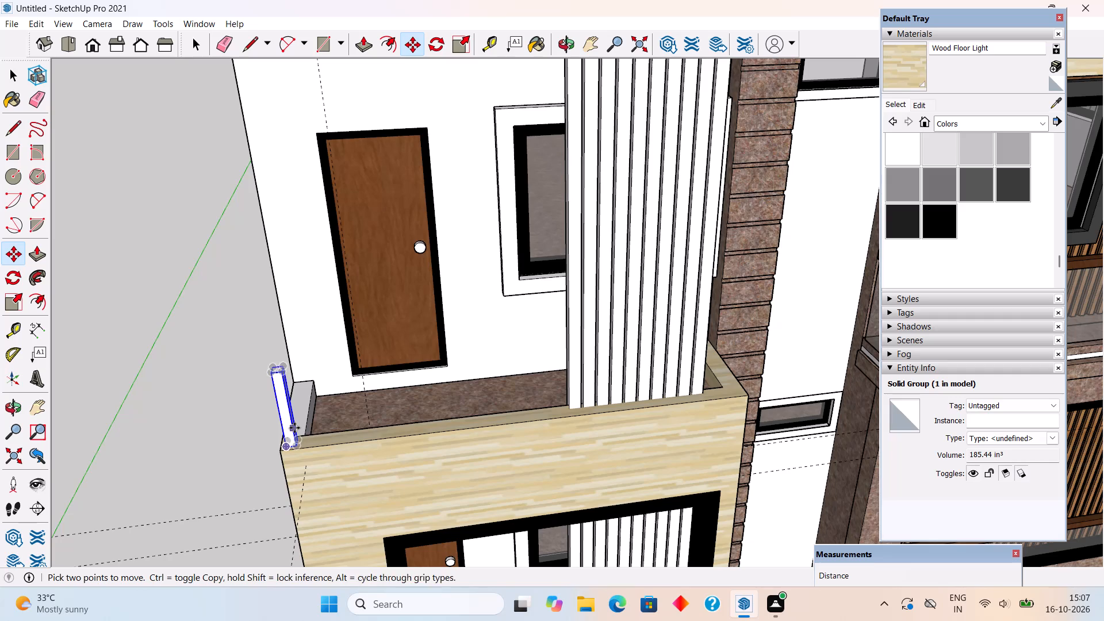
left_click(296, 446)
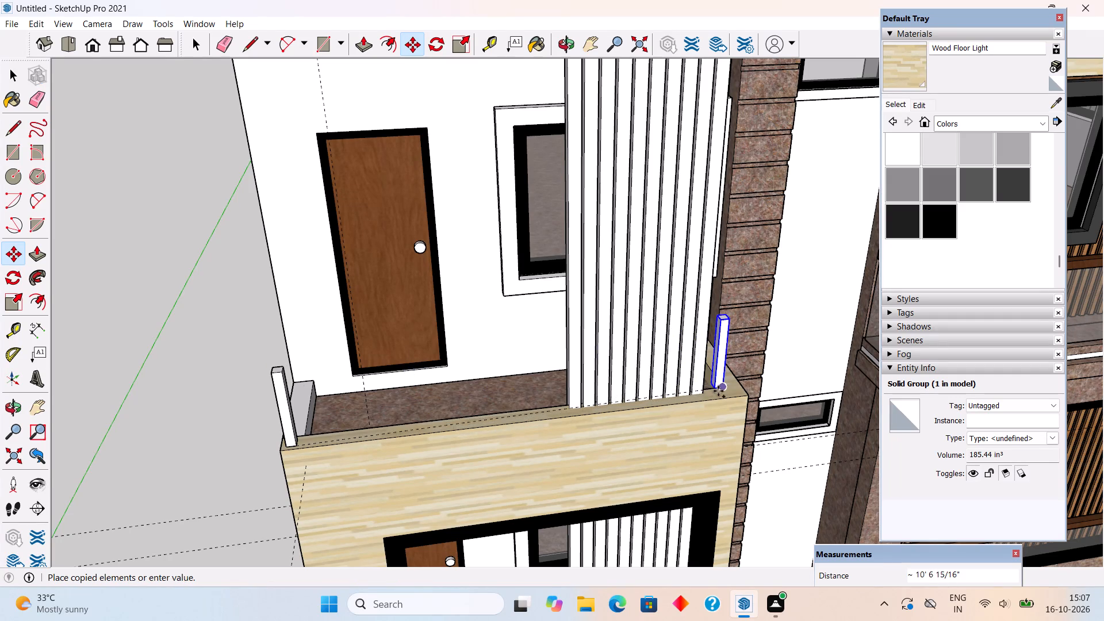
scroll(724, 394, "up", 4)
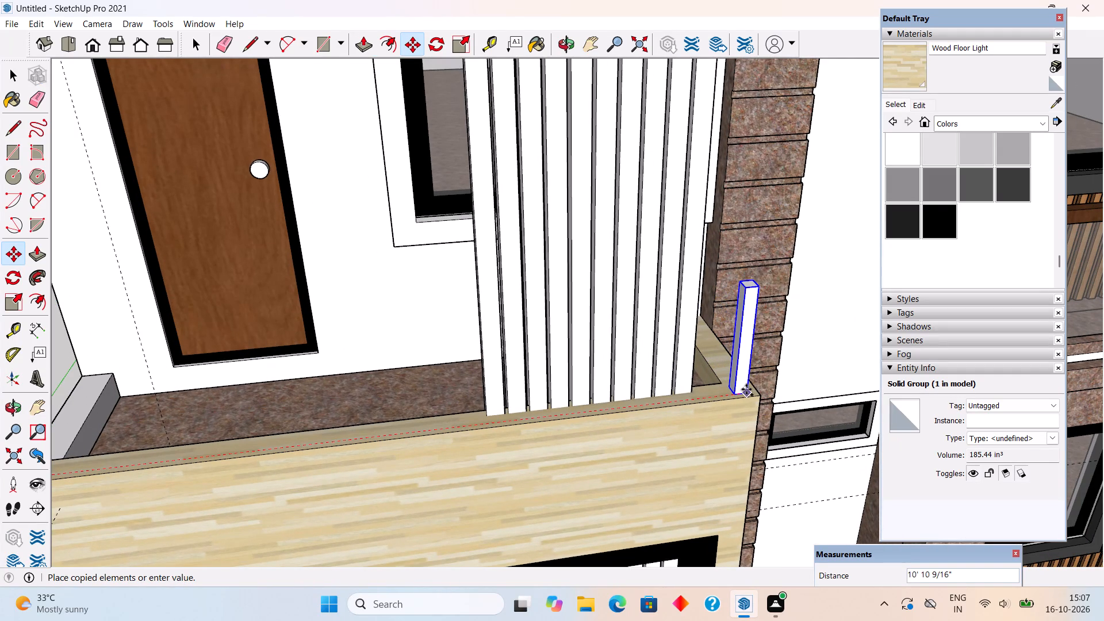
left_click(746, 389)
scroll(470, 457, "down", 5)
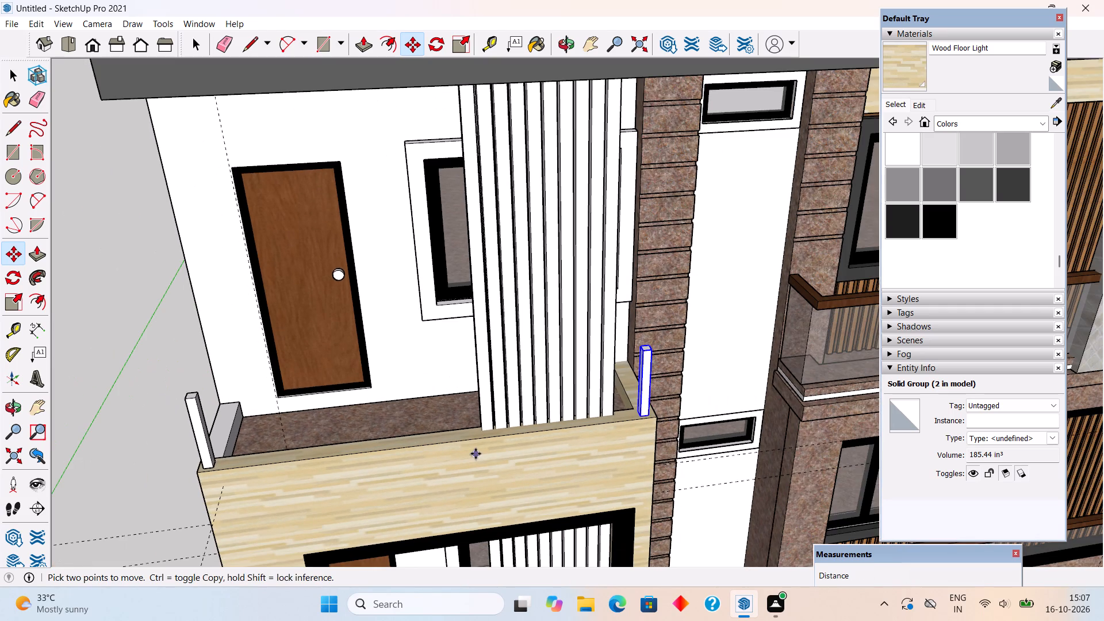
key("space")
Copy the kerb-corner post across the top of the side kerb toward the house wall, about 2' 5 11/16" away.
scroll(409, 461, "down", 3)
scroll(409, 461, "up", 1)
scroll(409, 461, "down", 2)
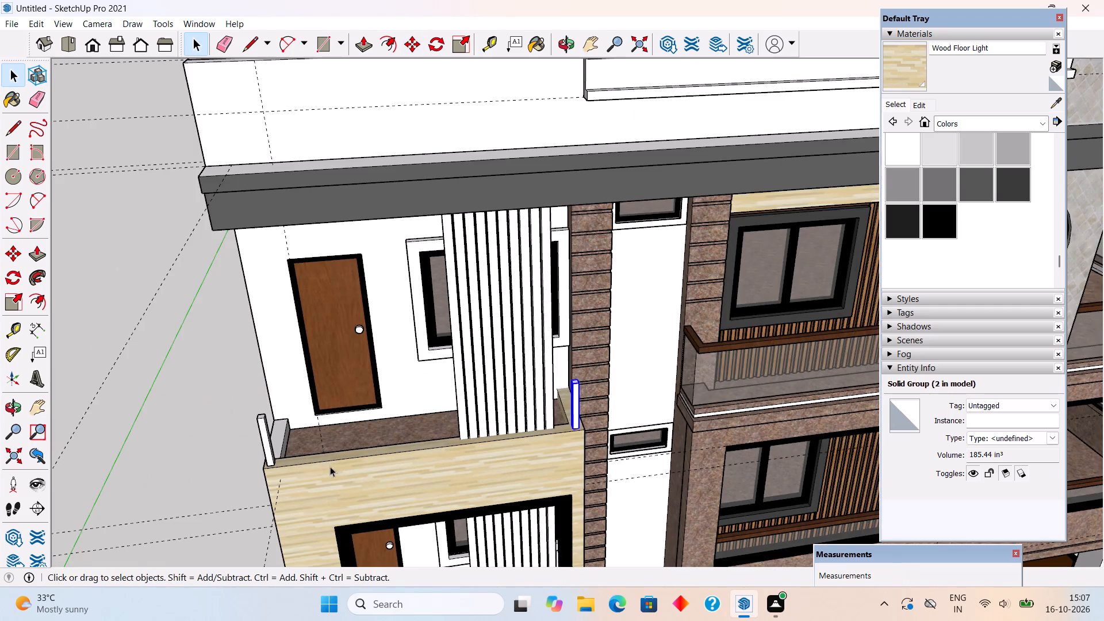
middle_click_drag(388, 466, 665, 424)
scroll(665, 424, "down", 3)
middle_click_drag(636, 468, 750, 439)
scroll(750, 439, "down", 4)
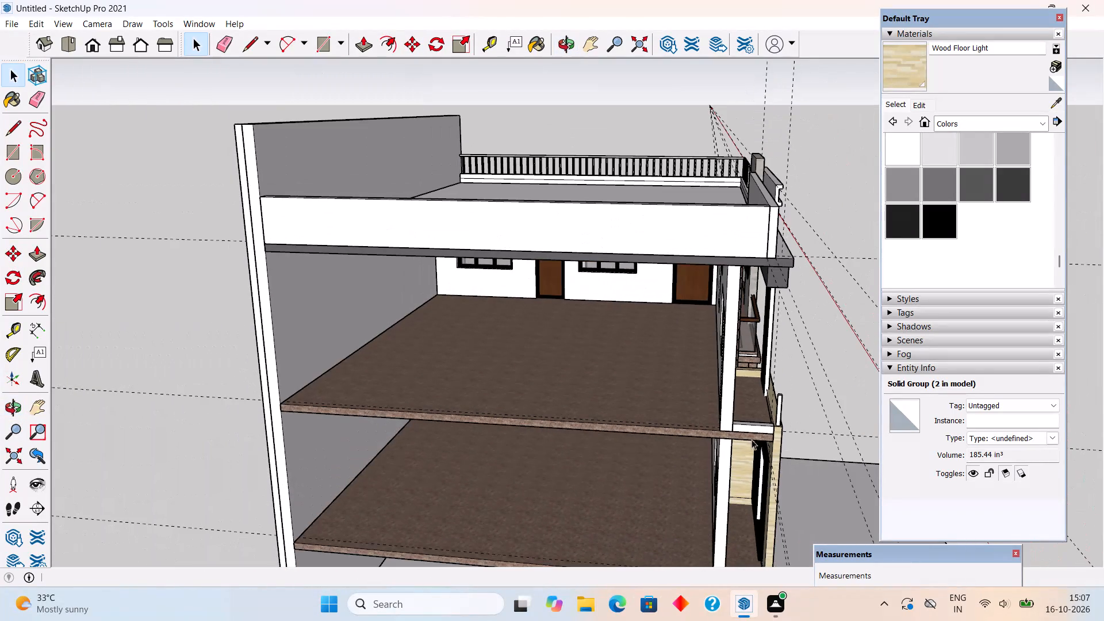
left_click(808, 400)
scroll(772, 480, "up", 11)
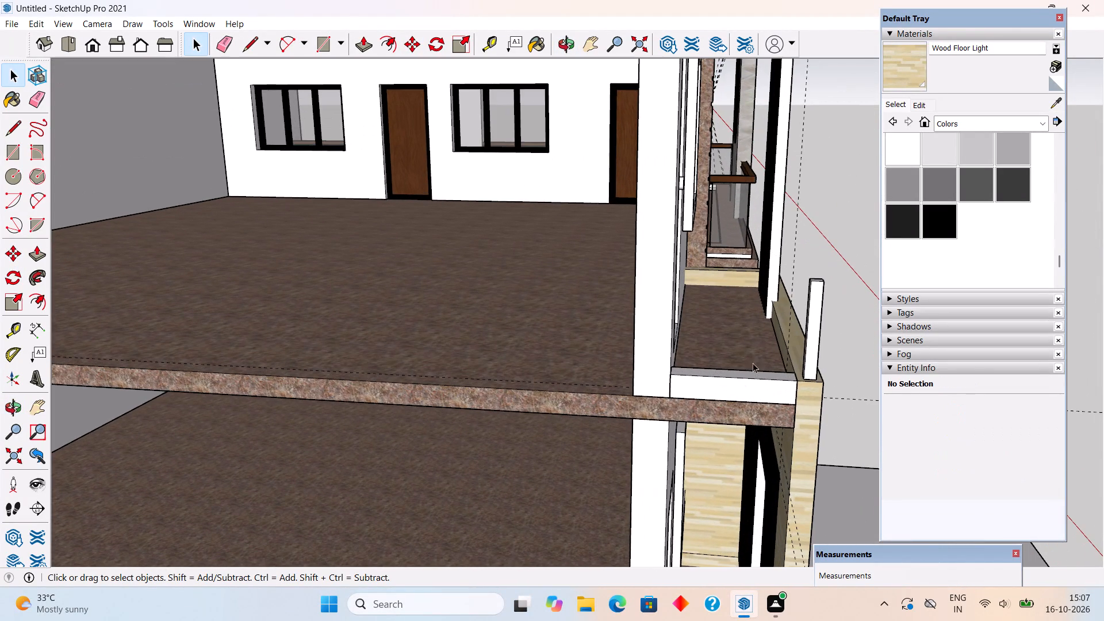
scroll(737, 399, "down", 1)
middle_click_drag(735, 402, 727, 446)
scroll(750, 425, "up", 5)
left_click(829, 433)
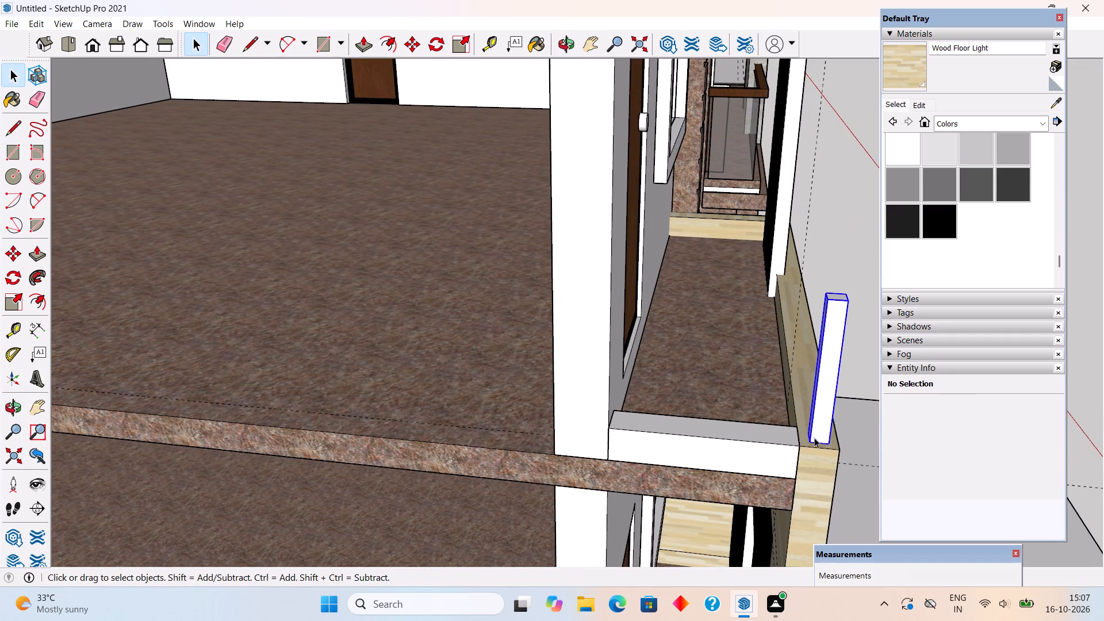
key("m")
left_click(811, 439)
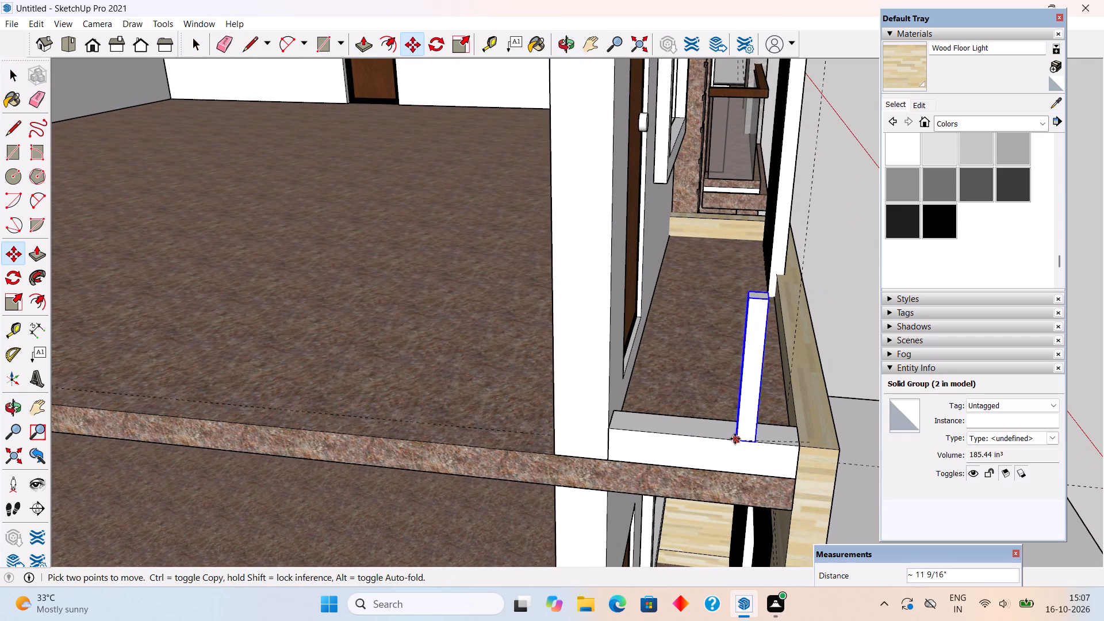
left_click(622, 420)
scroll(517, 395, "down", 6)
key("space")
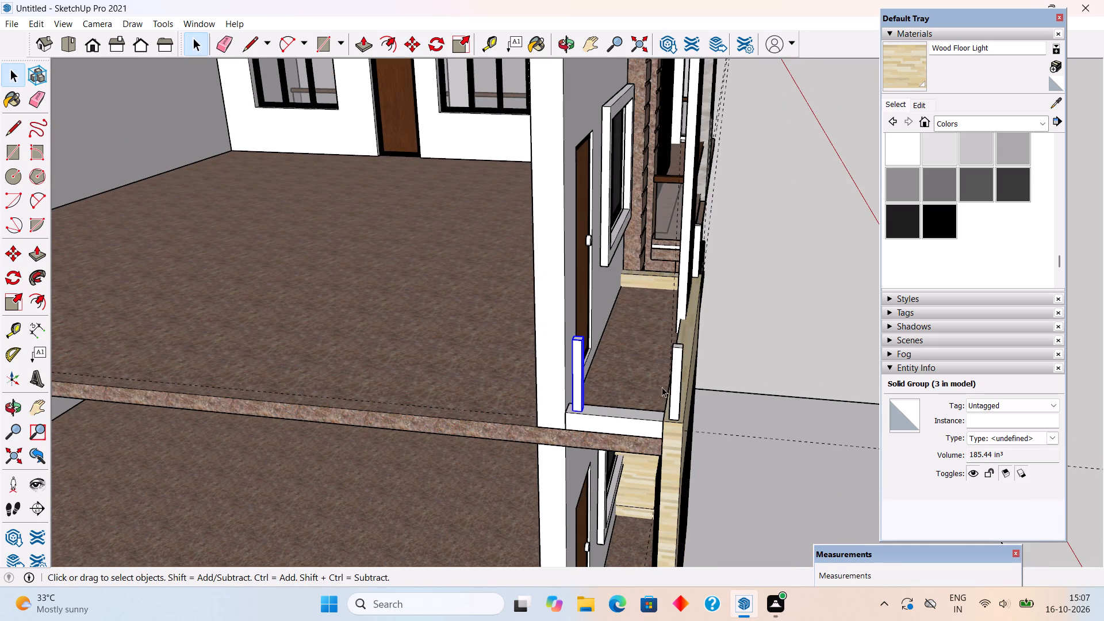
Copy the post beside the brick column along the wood return to its end at the house wall, about 2' 6 1/2" away.
middle_click_drag(660, 389, 668, 442)
scroll(626, 283, "up", 5)
scroll(697, 259, "up", 6)
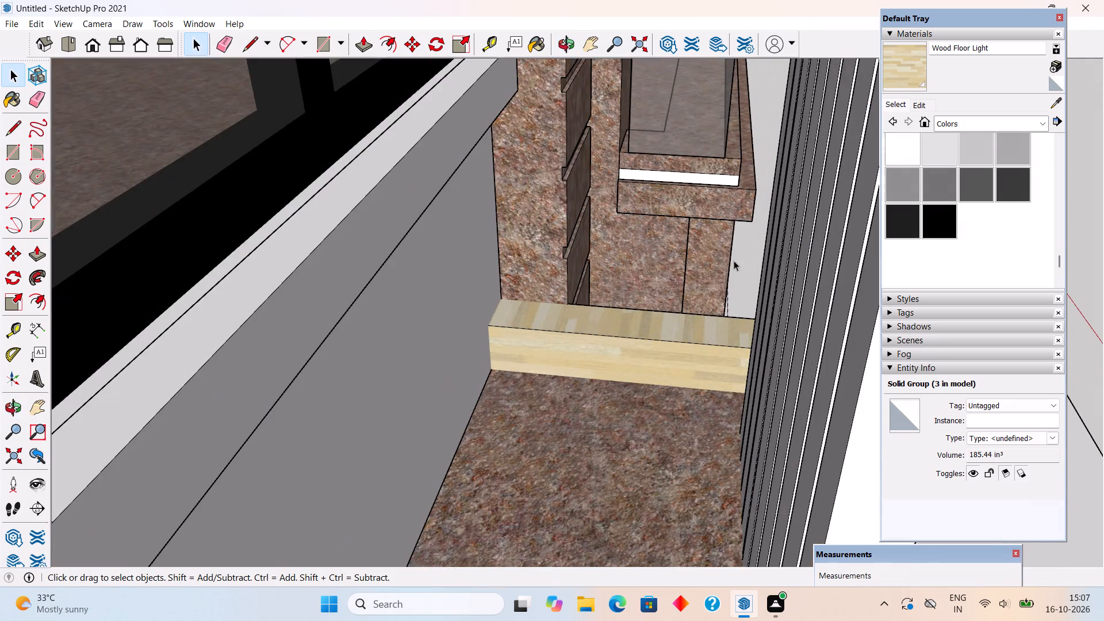
scroll(773, 309, "down", 4)
middle_click_drag(784, 290, 738, 251)
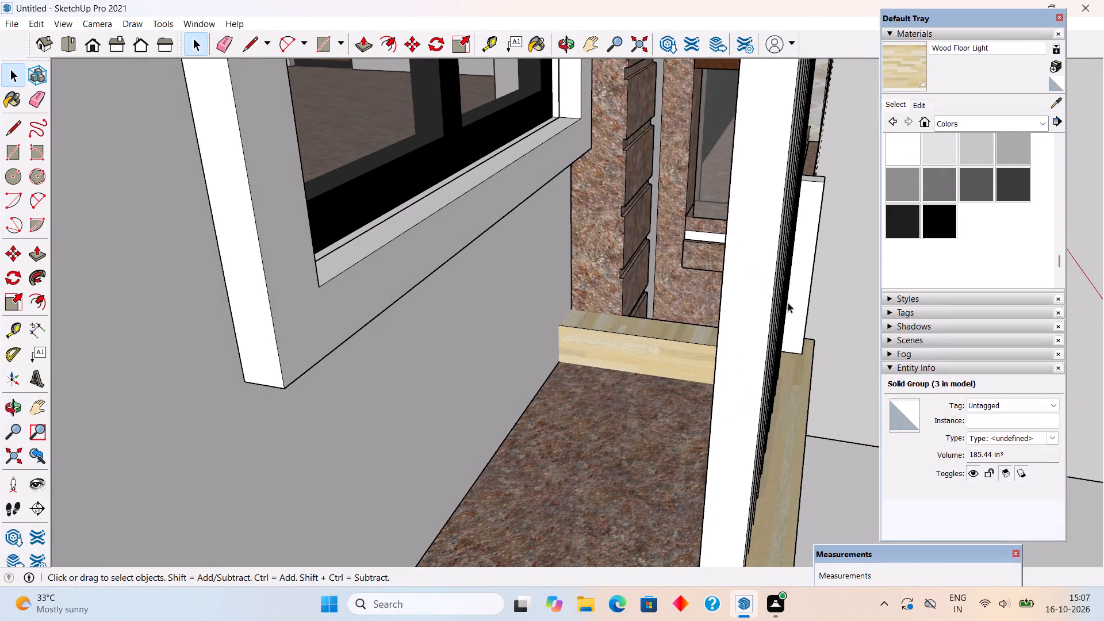
left_click(797, 309)
key("m")
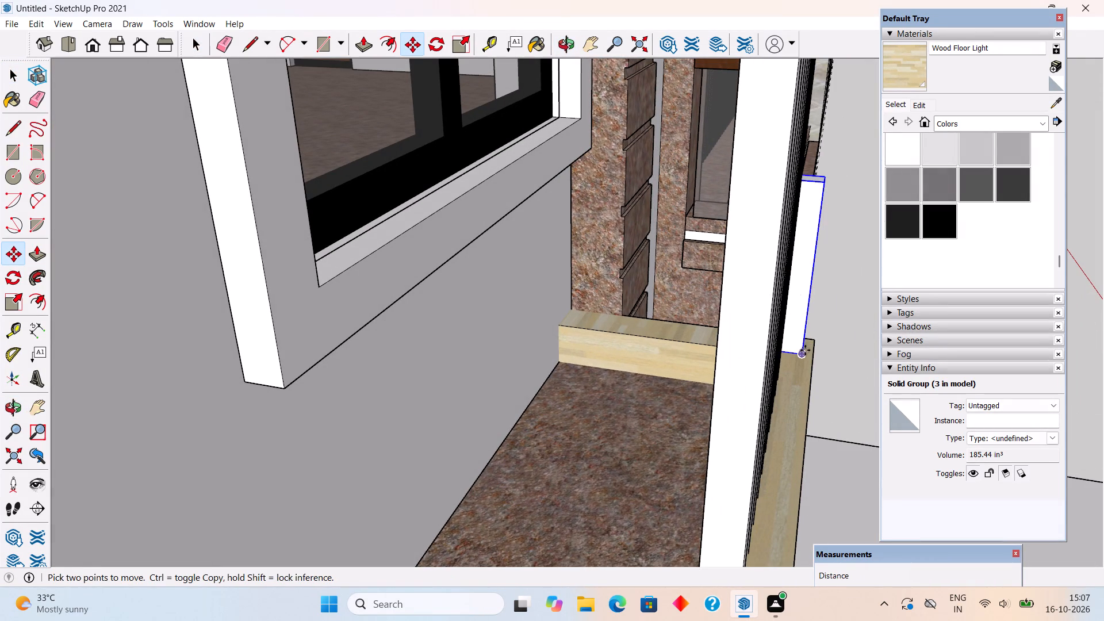
left_click(804, 351)
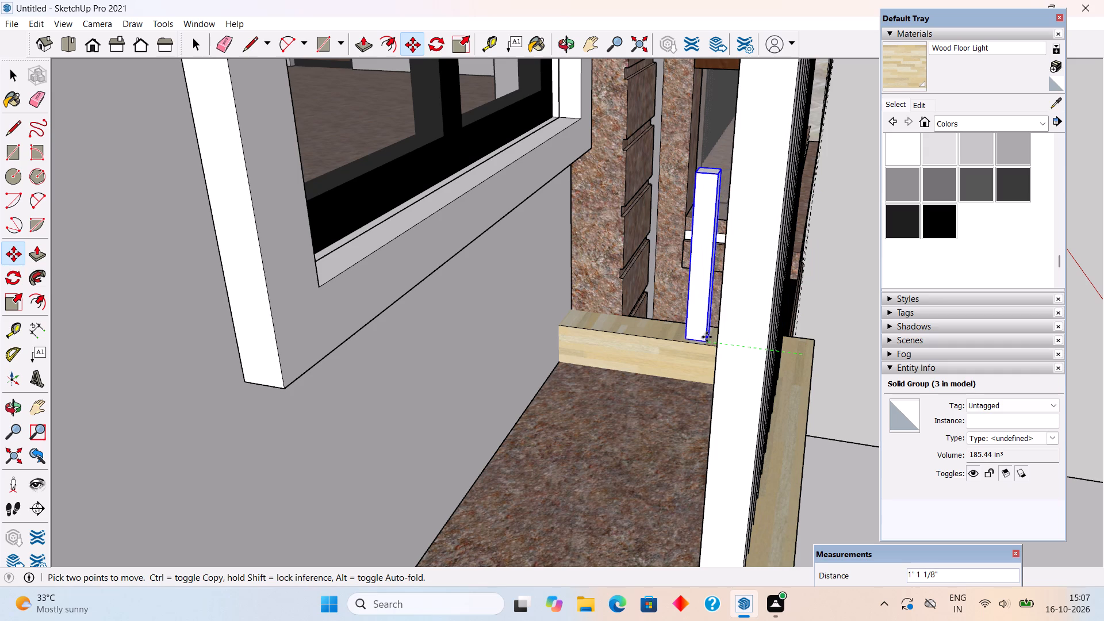
left_click(588, 319)
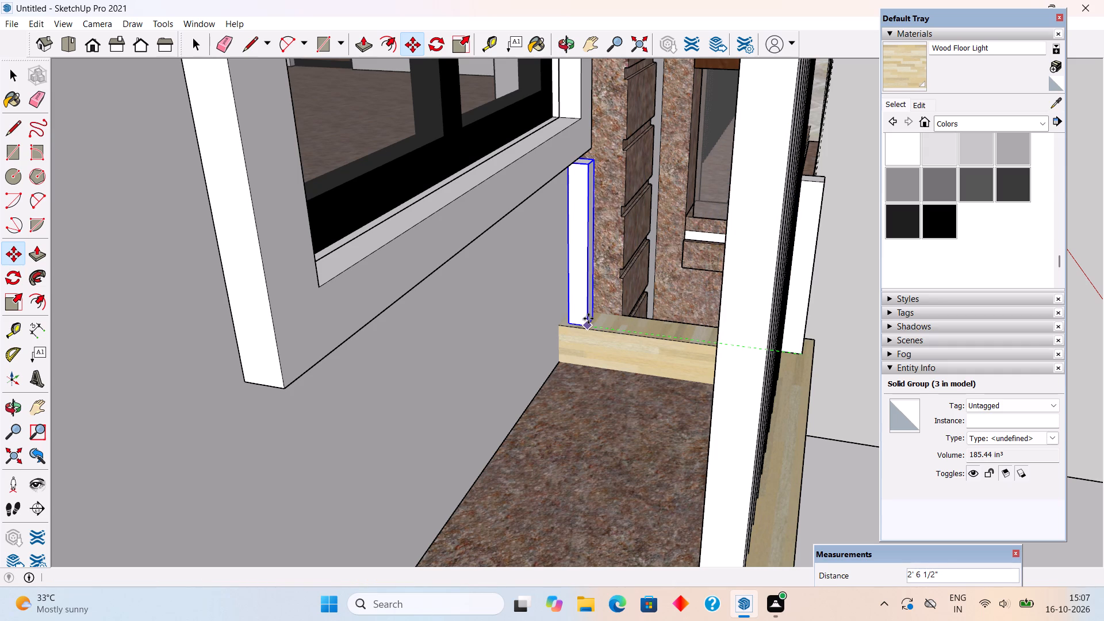
key("space")
Move the copied post on the side kerb about 2" closer to the house wall.
scroll(673, 336, "down", 4)
scroll(673, 336, "up", 1)
scroll(673, 336, "down", 6)
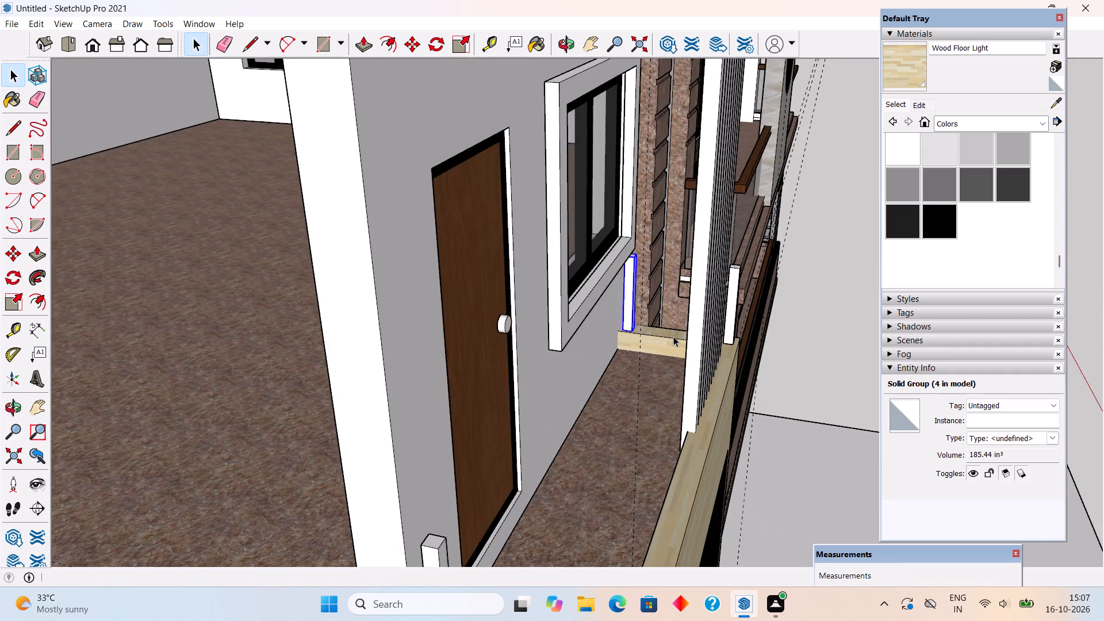
scroll(673, 336, "down", 3)
scroll(554, 515, "up", 11)
left_click(546, 479)
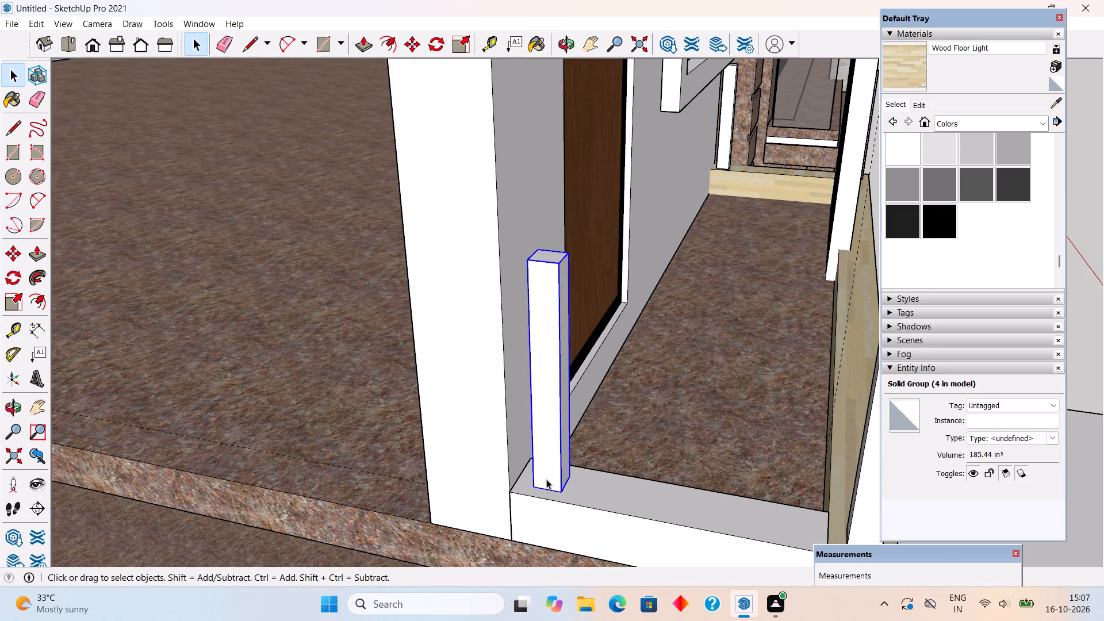
scroll(532, 499, "up", 8)
key("m")
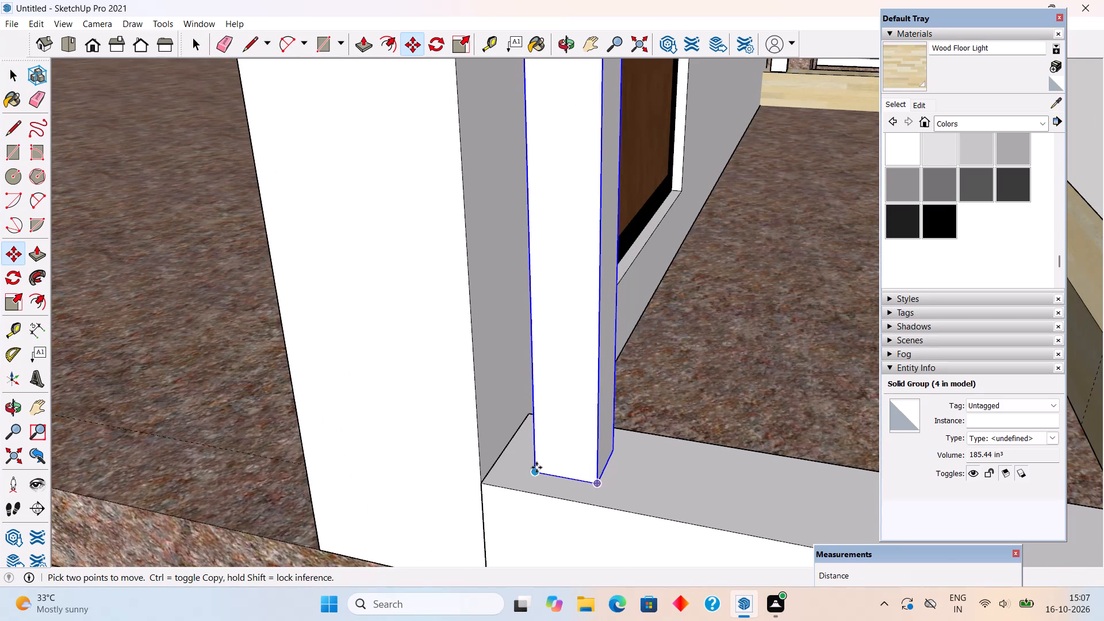
left_click(536, 467)
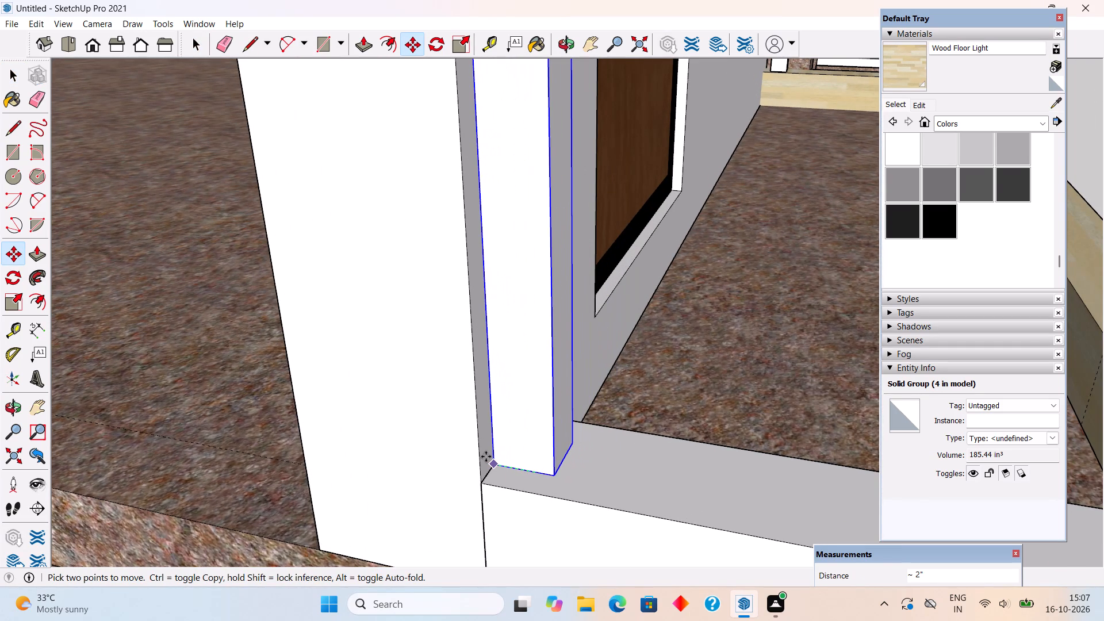
left_click(486, 457)
key("space")
scroll(486, 457, "down", 9)
scroll(486, 457, "up", 1)
scroll(486, 457, "down", 4)
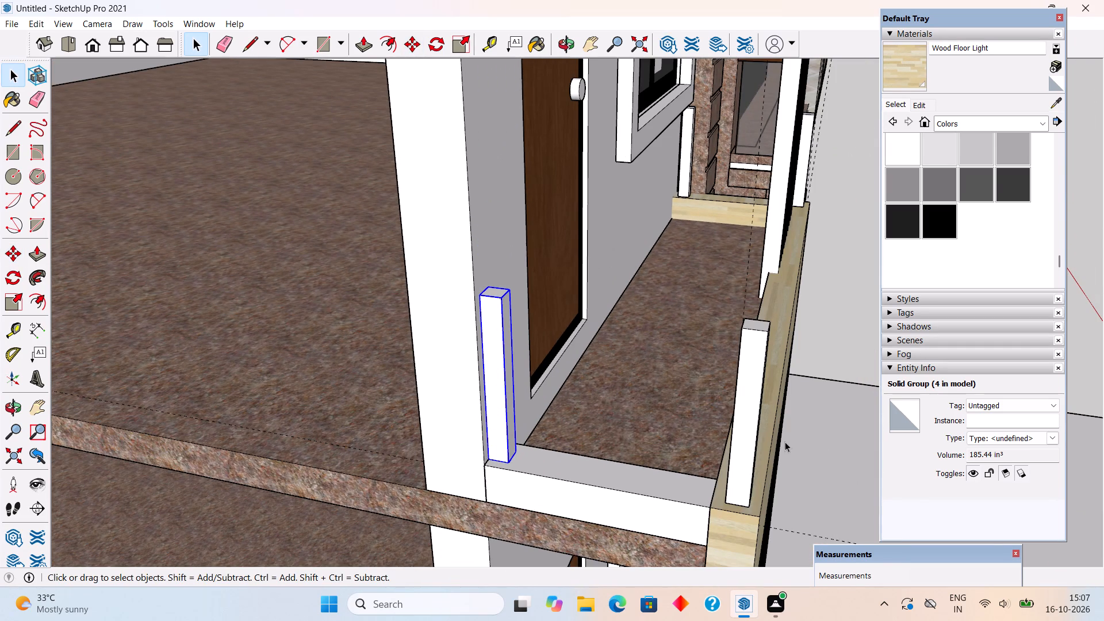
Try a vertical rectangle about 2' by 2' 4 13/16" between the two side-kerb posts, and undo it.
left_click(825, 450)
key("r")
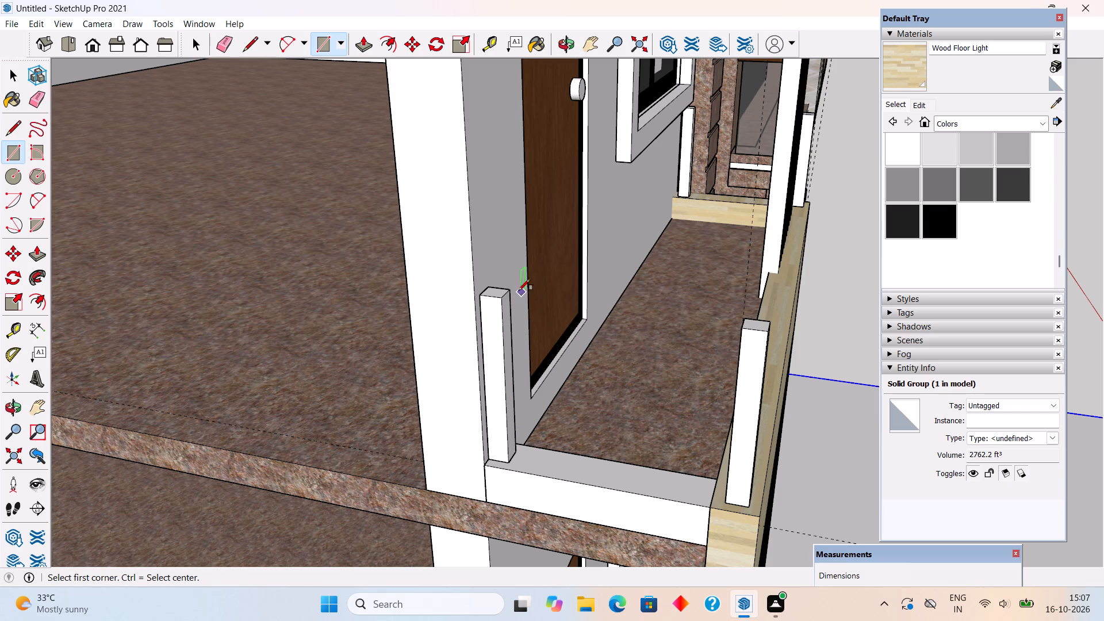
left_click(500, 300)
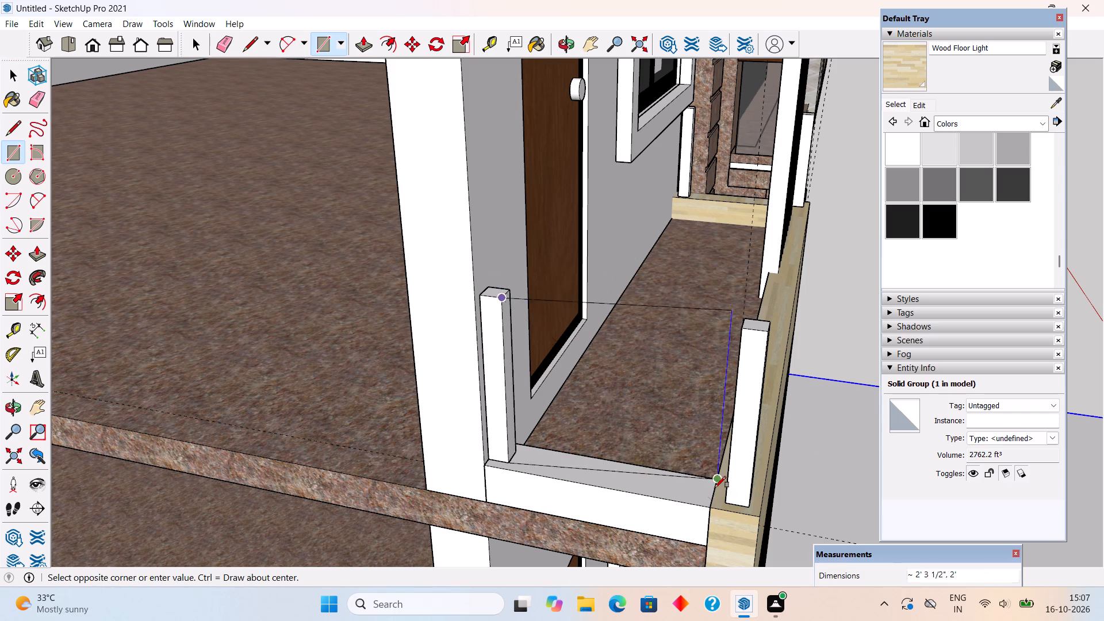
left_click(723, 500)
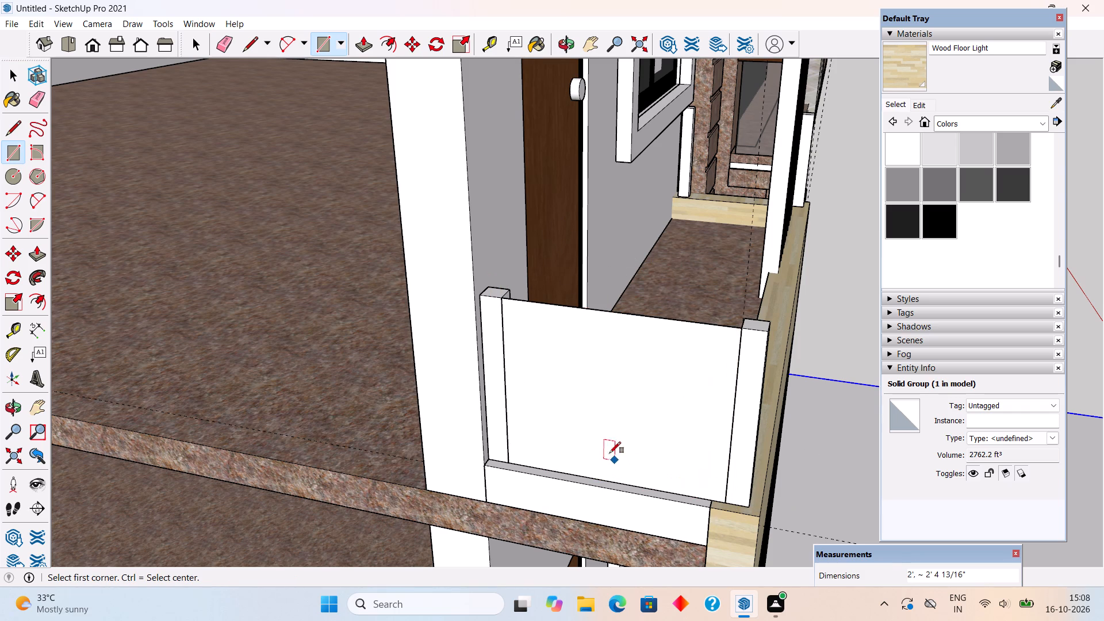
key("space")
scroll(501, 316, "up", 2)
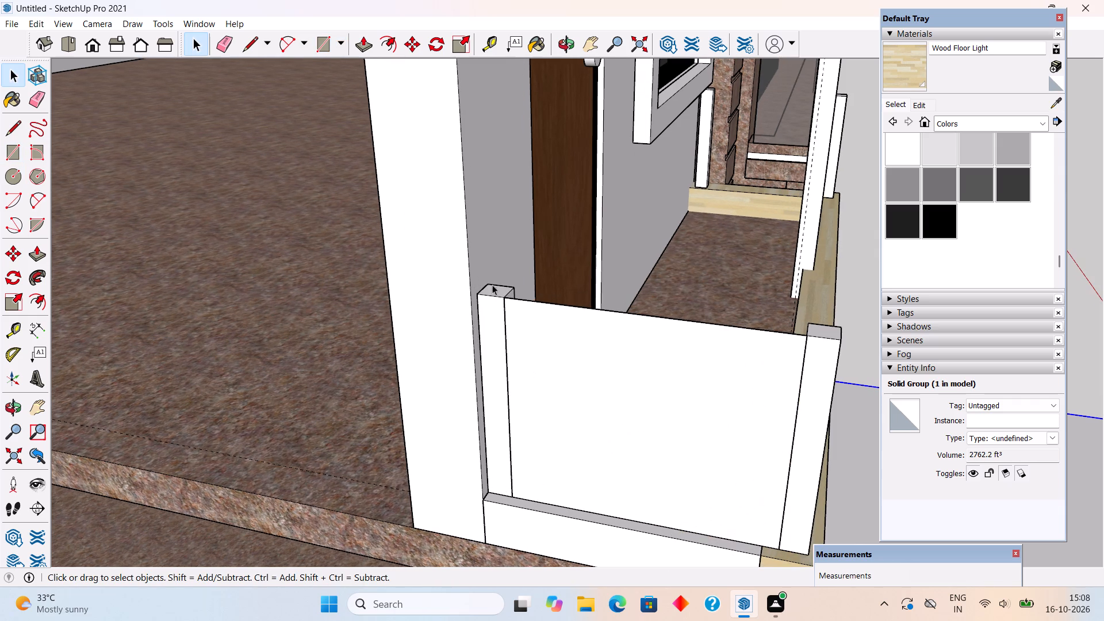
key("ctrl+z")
Push the tops of the two posts at the side kerb's ends down by 6" each.
triple_click(504, 292)
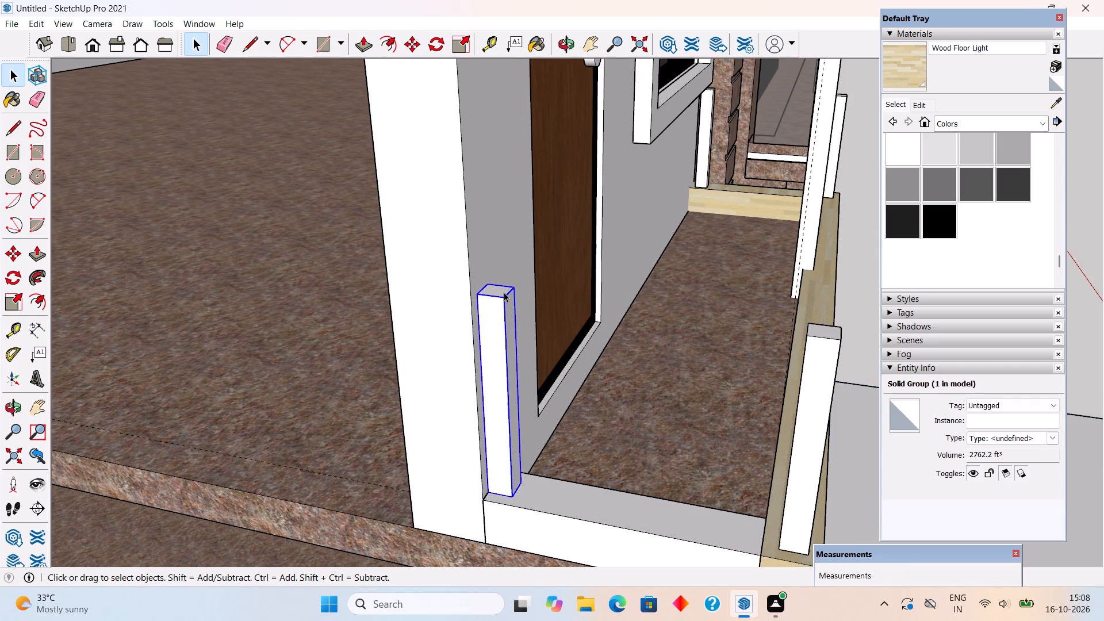
key("p")
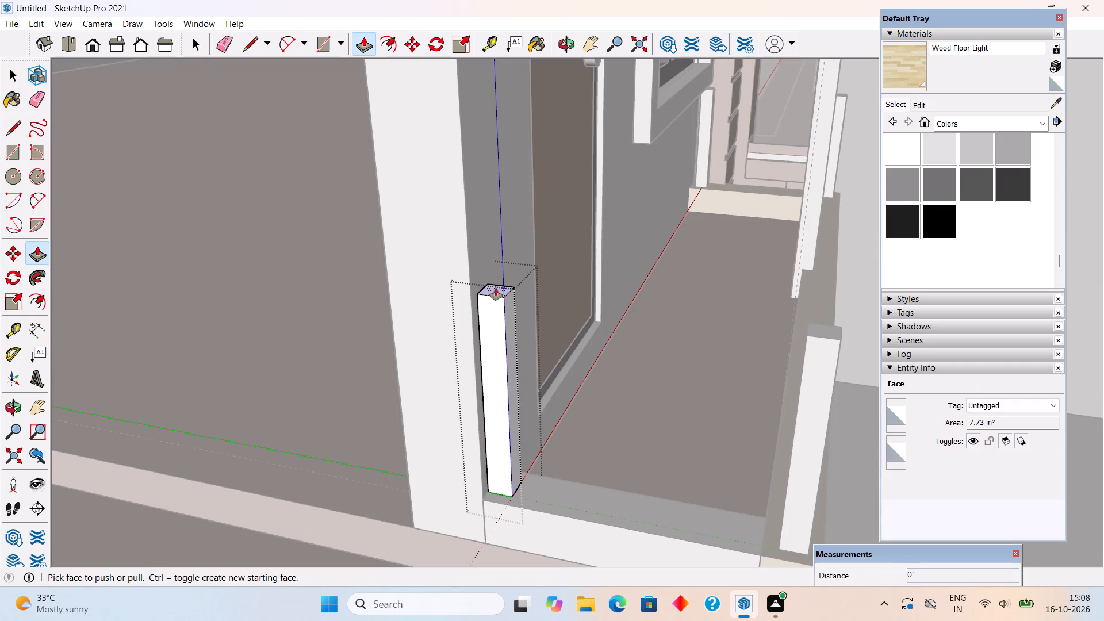
left_click(496, 288)
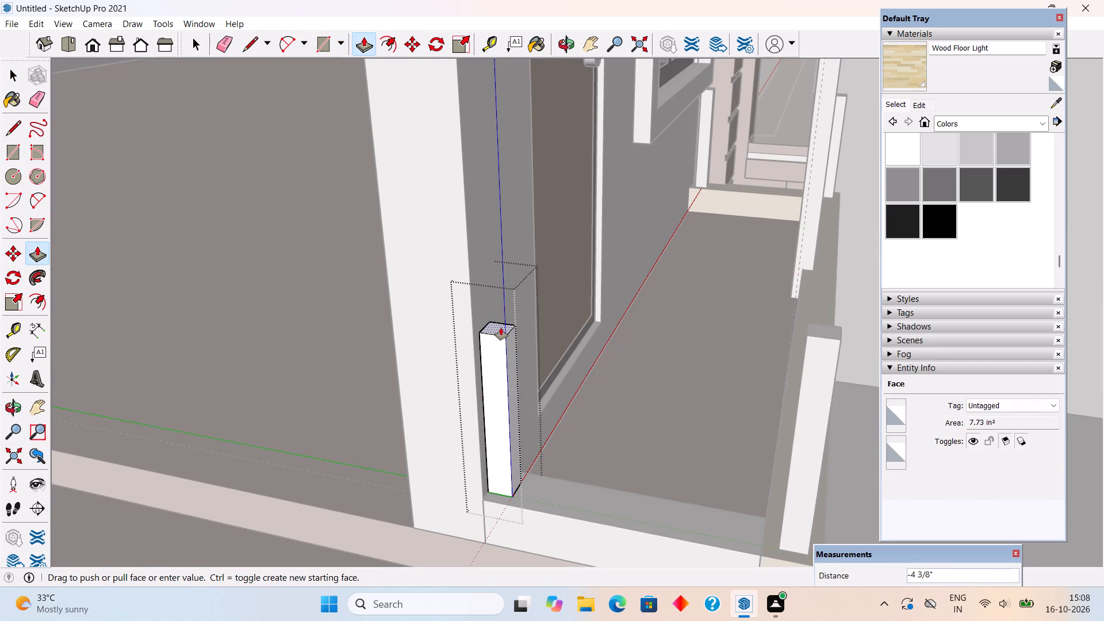
type("6\"")
key("Return")
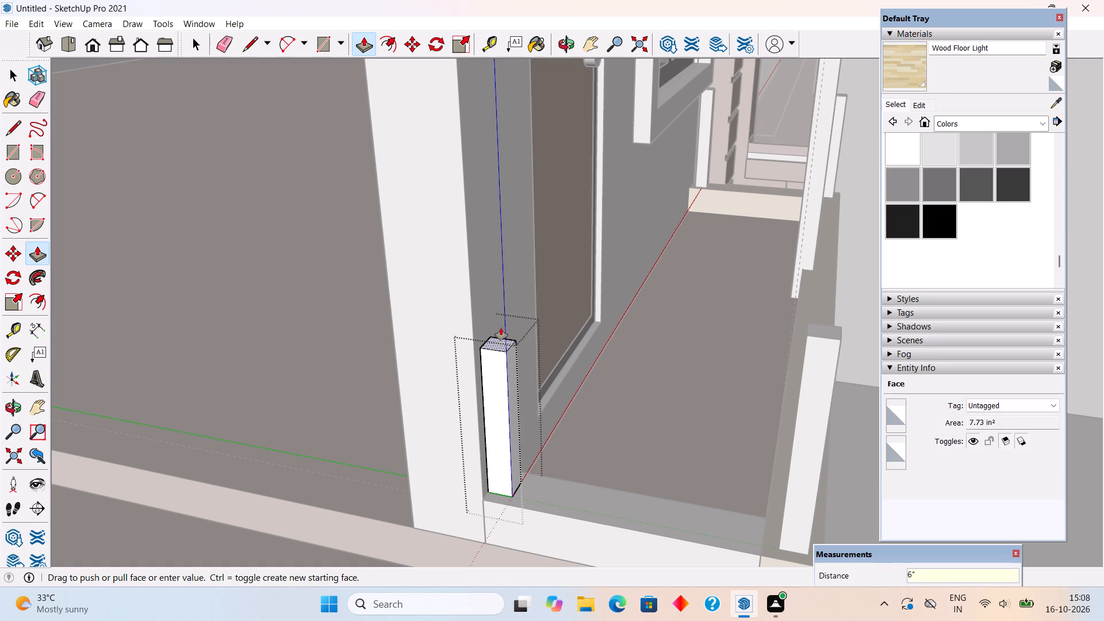
key("space")
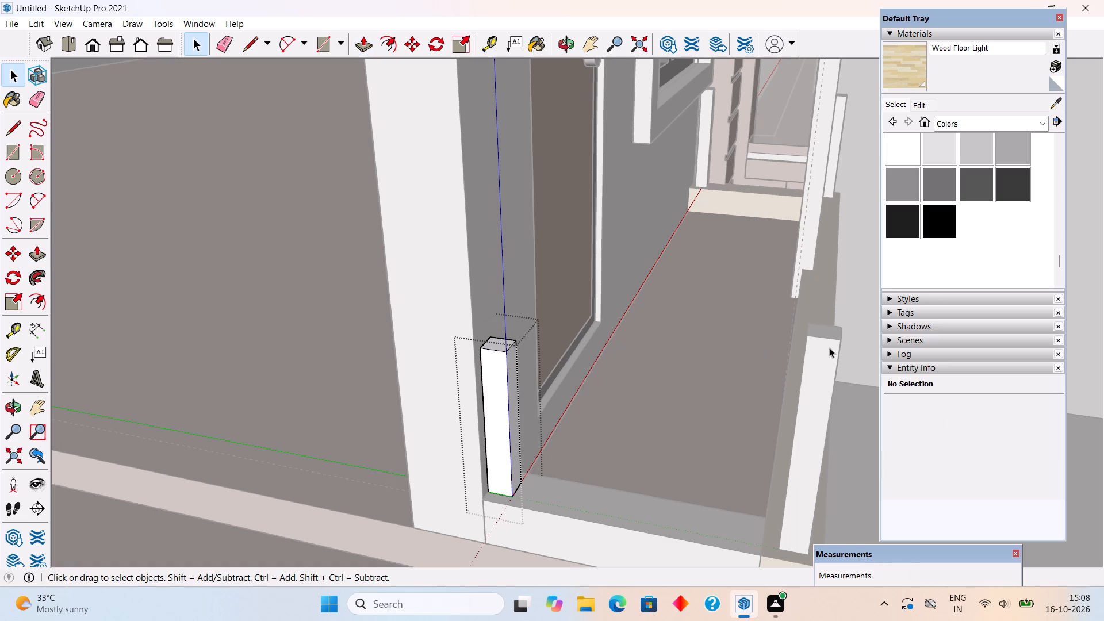
triple_click(829, 347)
key("p")
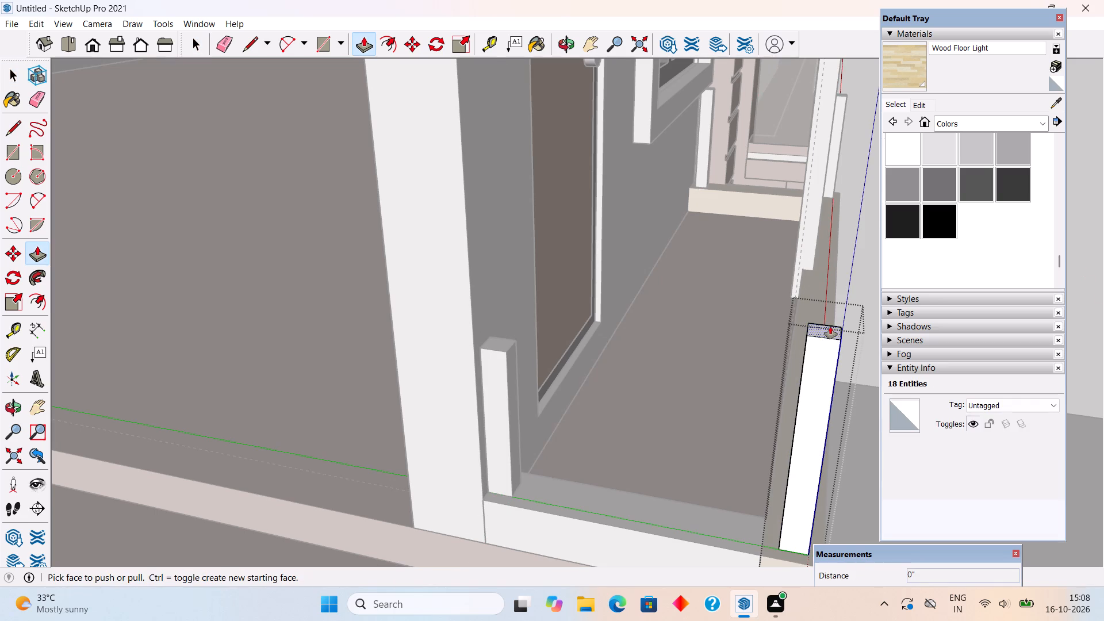
left_click(830, 327)
type("6\"")
key("Return")
Push the top of the front post on the wood panel beside the brick column down by 6".
scroll(708, 320, "down", 9)
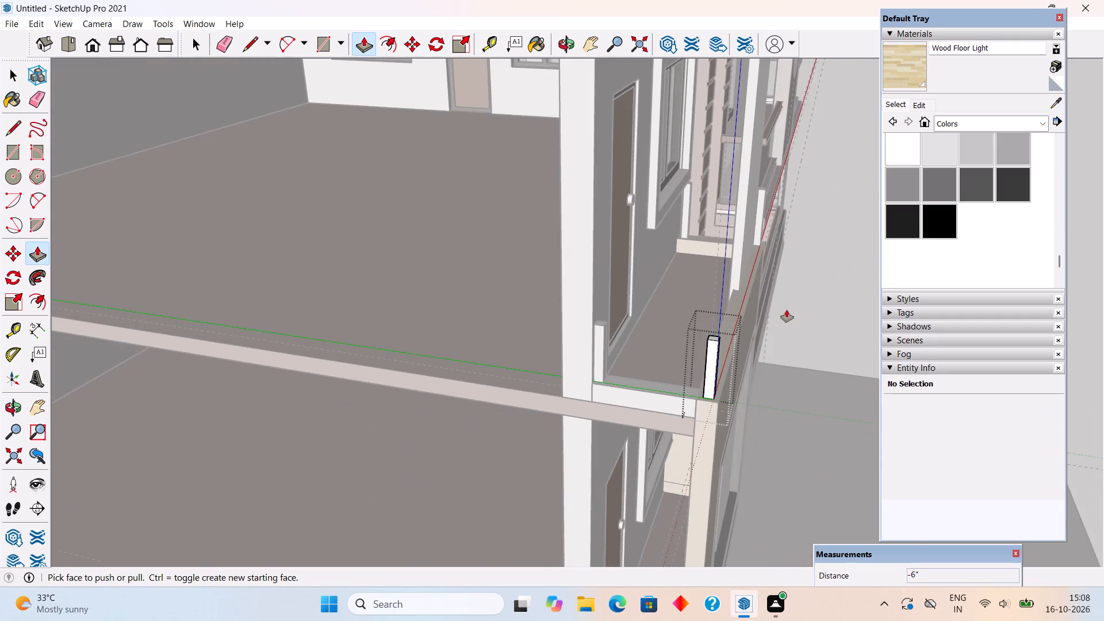
middle_click_drag(746, 302, 608, 310)
scroll(628, 235, "up", 1)
key("space")
triple_click(624, 236)
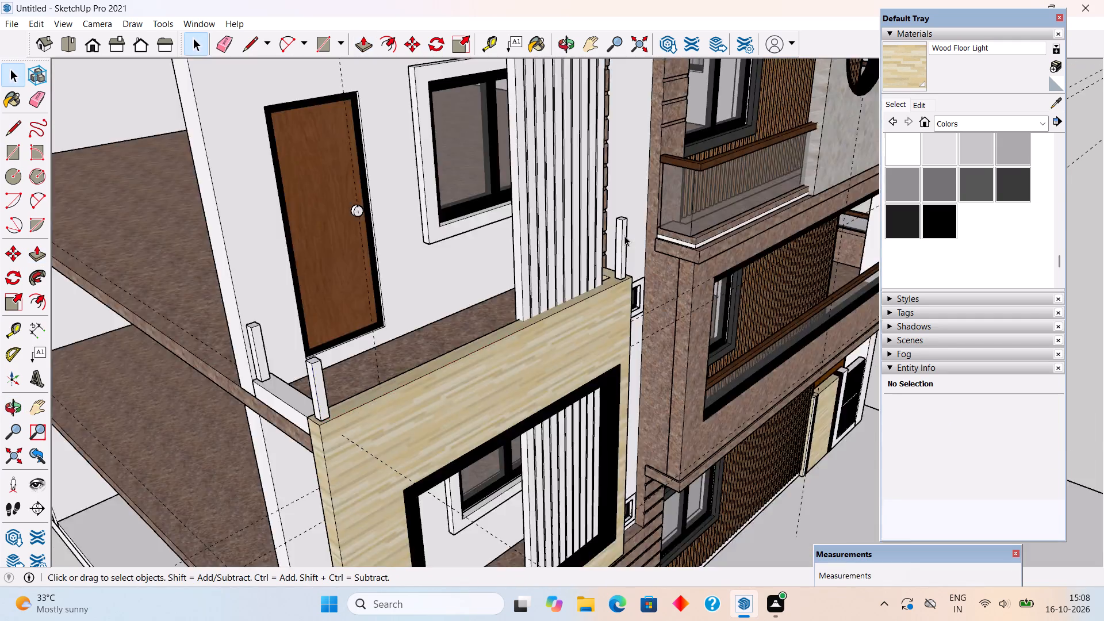
middle_click_drag(624, 216, 638, 324)
scroll(635, 316, "up", 9)
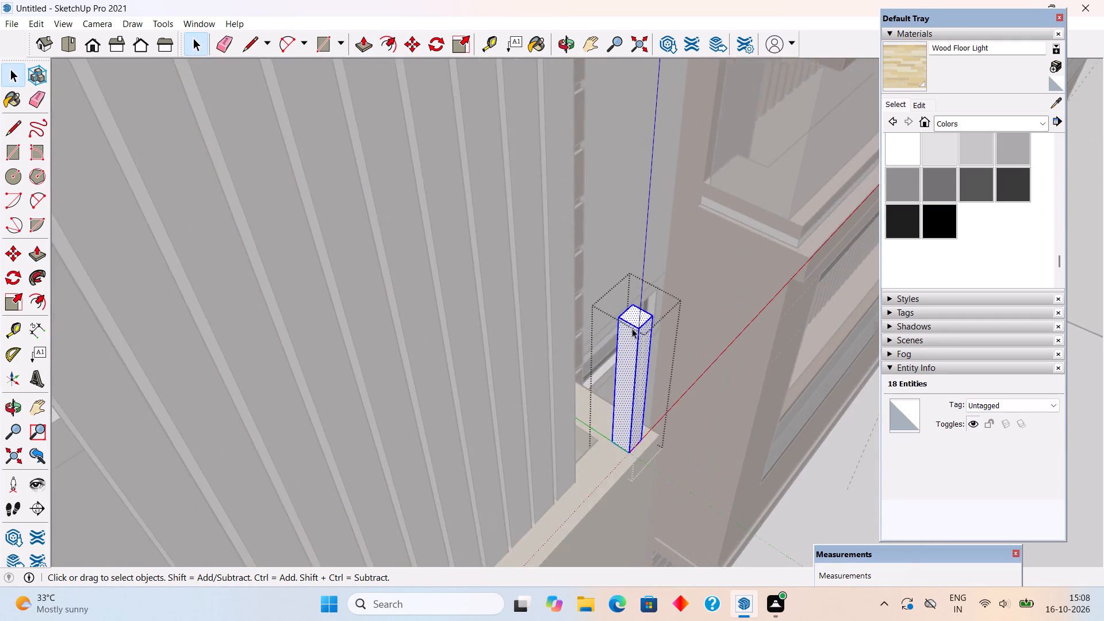
scroll(642, 315, "up", 4)
key("p")
left_click(642, 314)
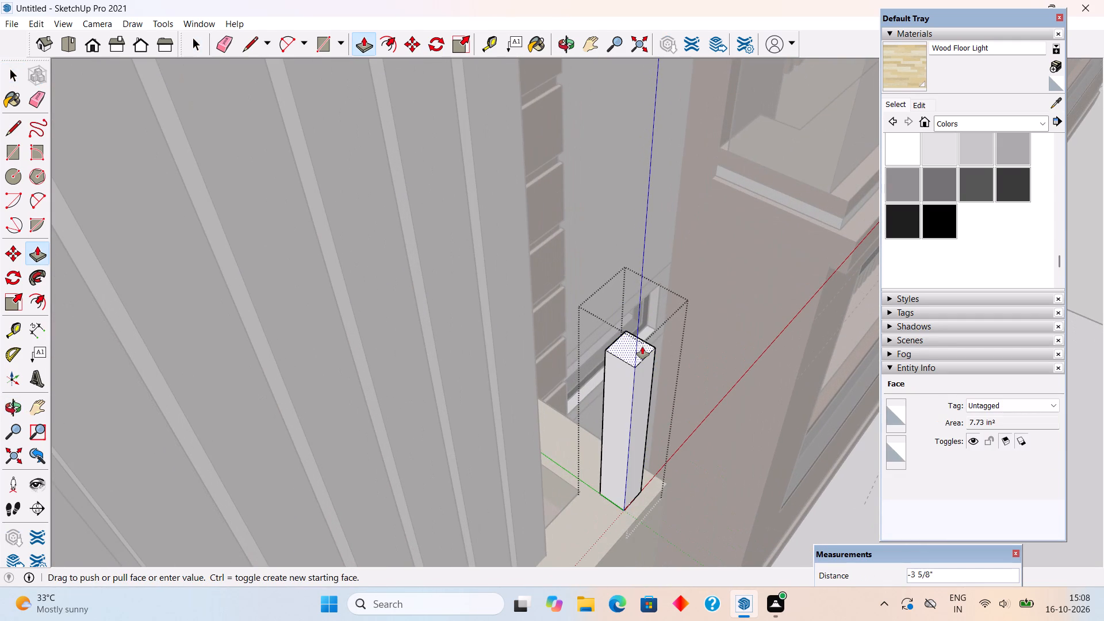
type("6\"")
key("Return")
key("space")
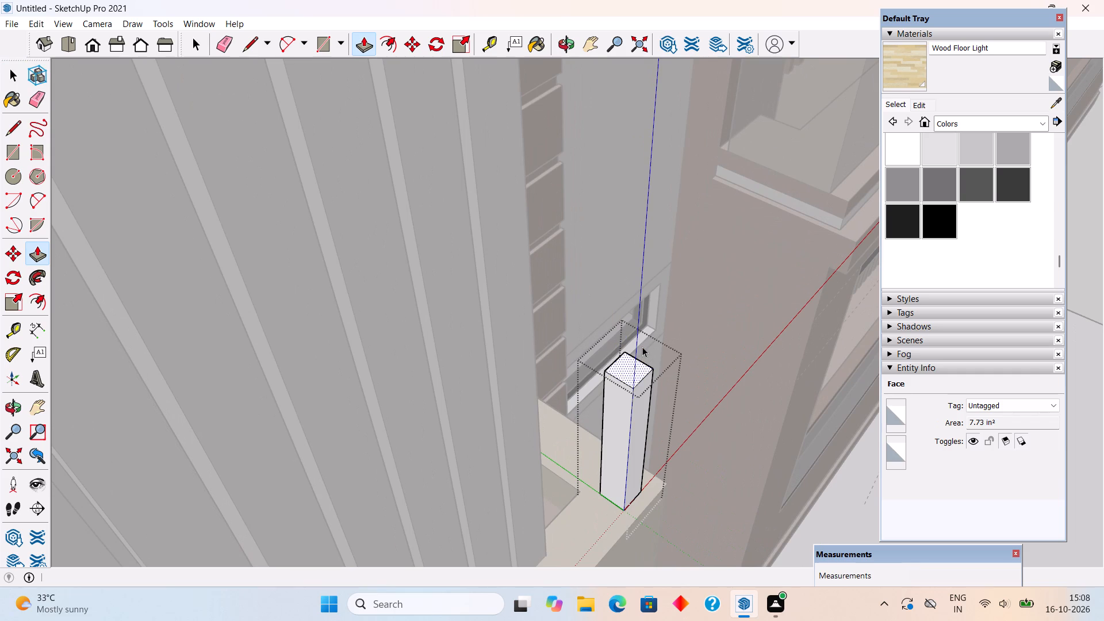
Push the top of the remaining post, against the house wall on the wood return, down by 6".
scroll(539, 241, "down", 6)
middle_click_drag(534, 283, 379, 285)
scroll(338, 217, "up", 2)
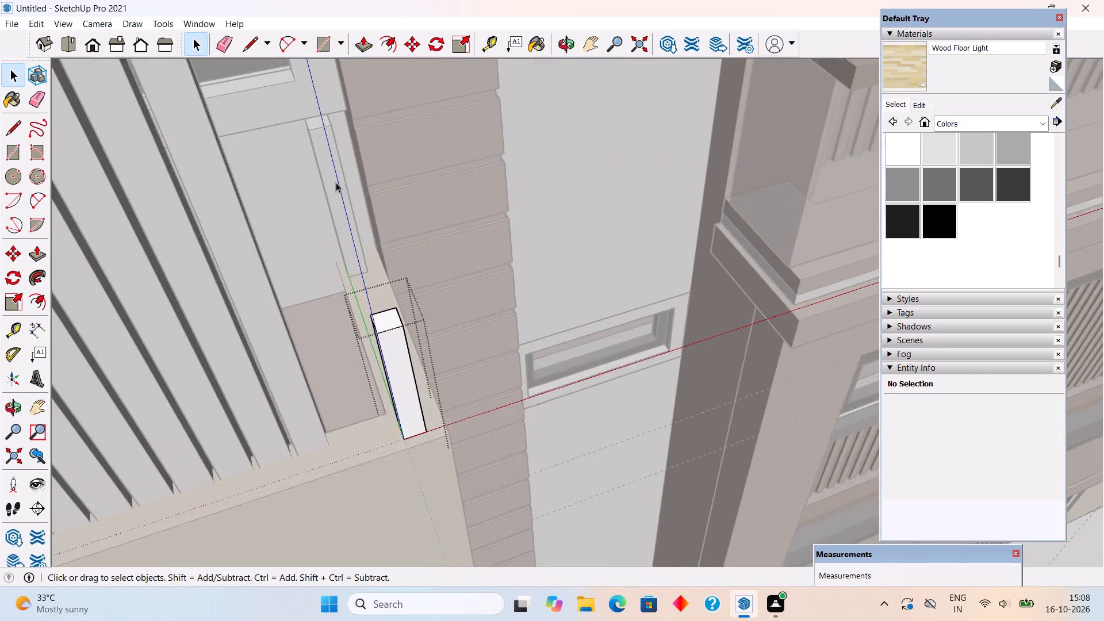
scroll(336, 182, "up", 2)
triple_click(310, 115)
key("p")
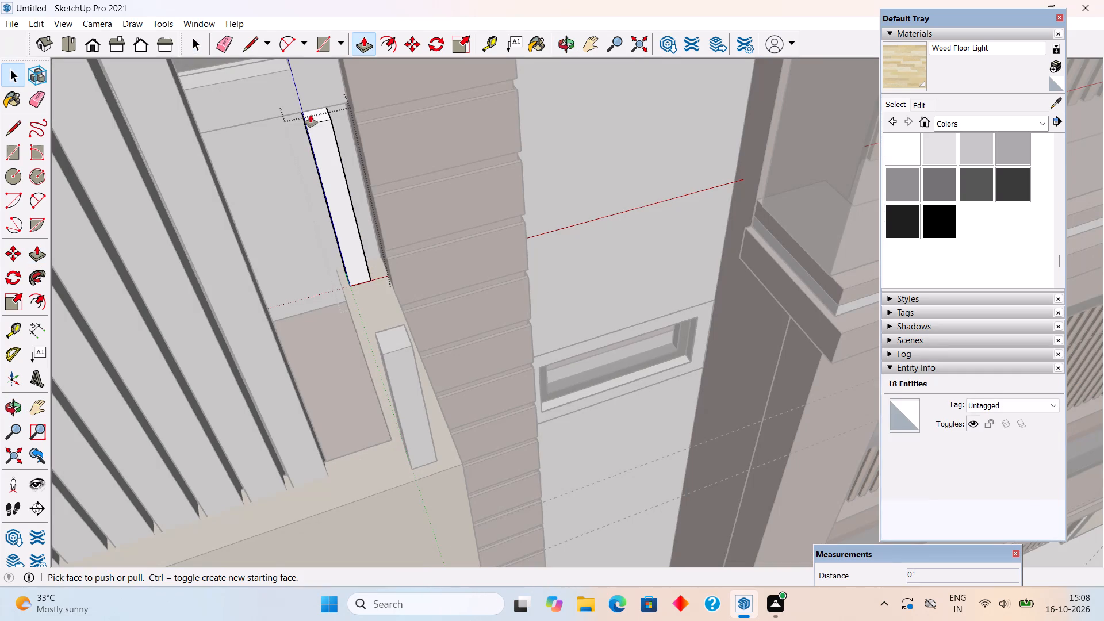
left_click(316, 110)
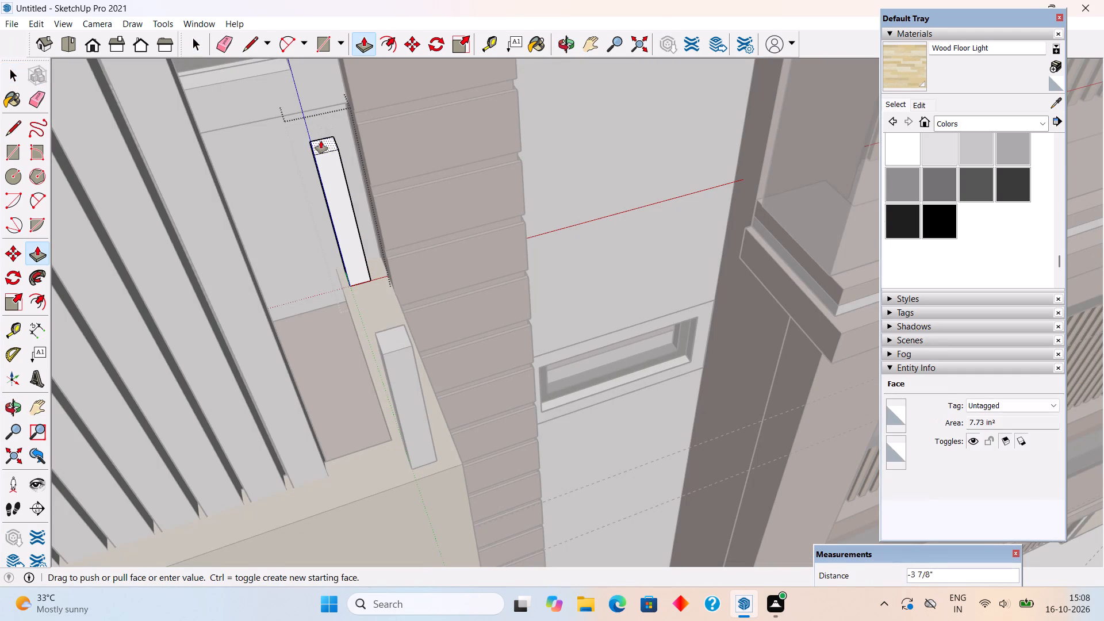
type("6\"")
key("Return")
key("space")
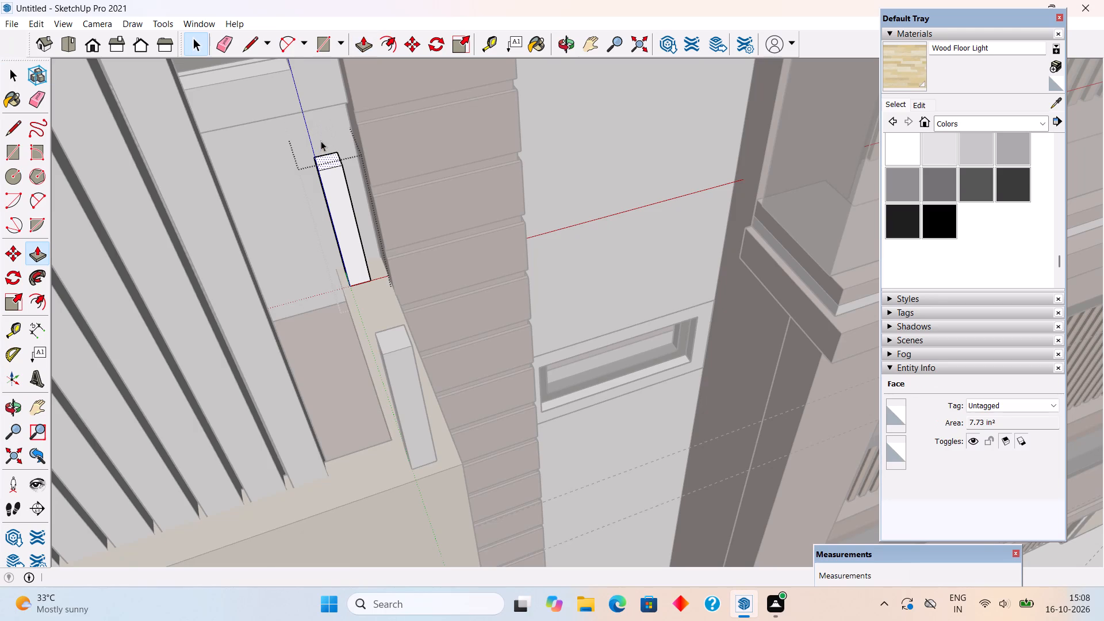
Draw a vertical rectangle between the two posts beside the brick column and make it a group.
scroll(321, 141, "down", 6)
scroll(347, 227, "down", 9)
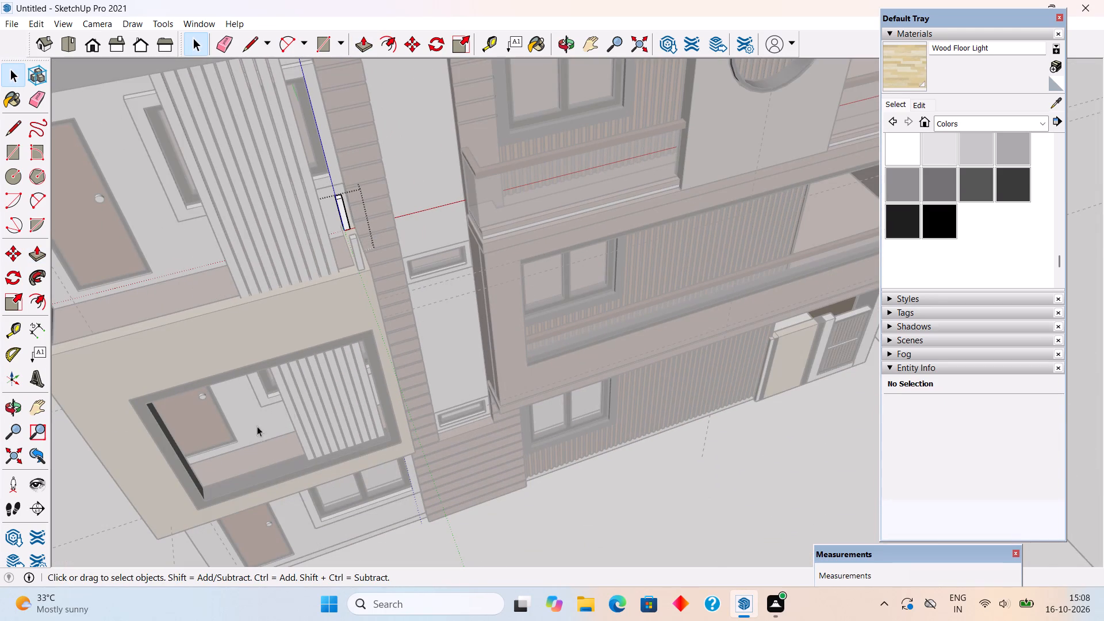
left_click(105, 480)
scroll(347, 199, "up", 2)
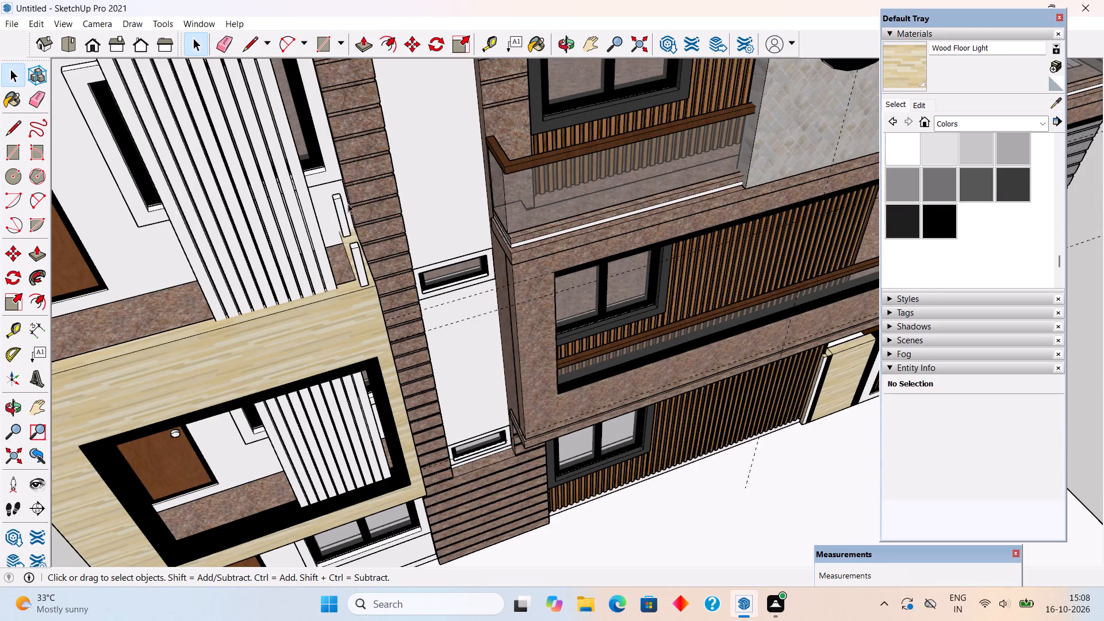
middle_click_drag(321, 245, 249, 241)
scroll(307, 184, "up", 5)
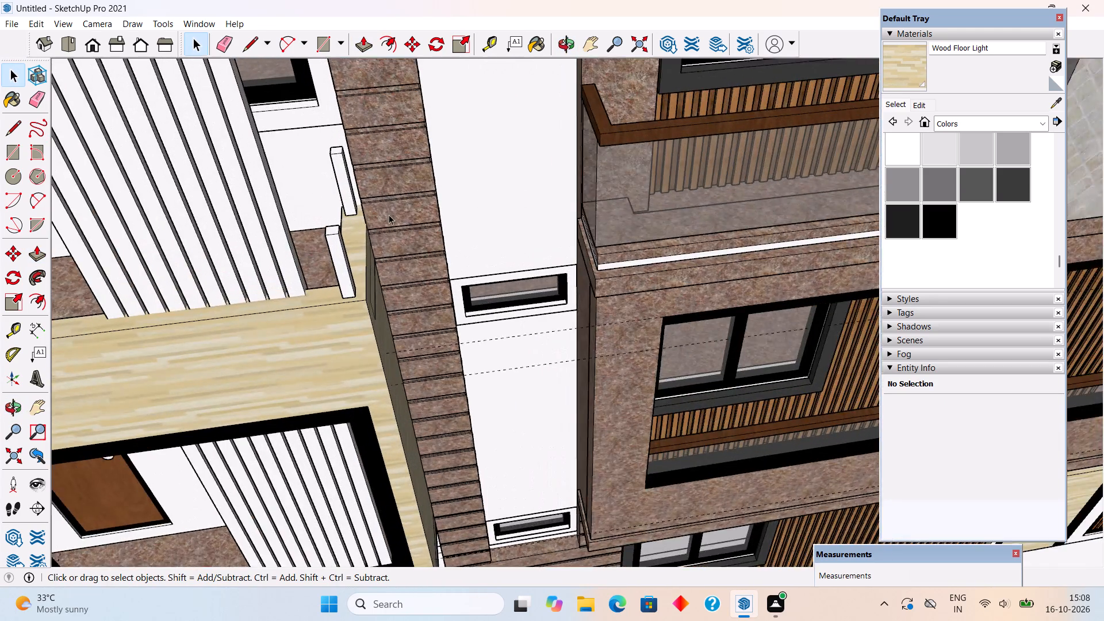
scroll(389, 214, "up", 3)
scroll(347, 194, "up", 4)
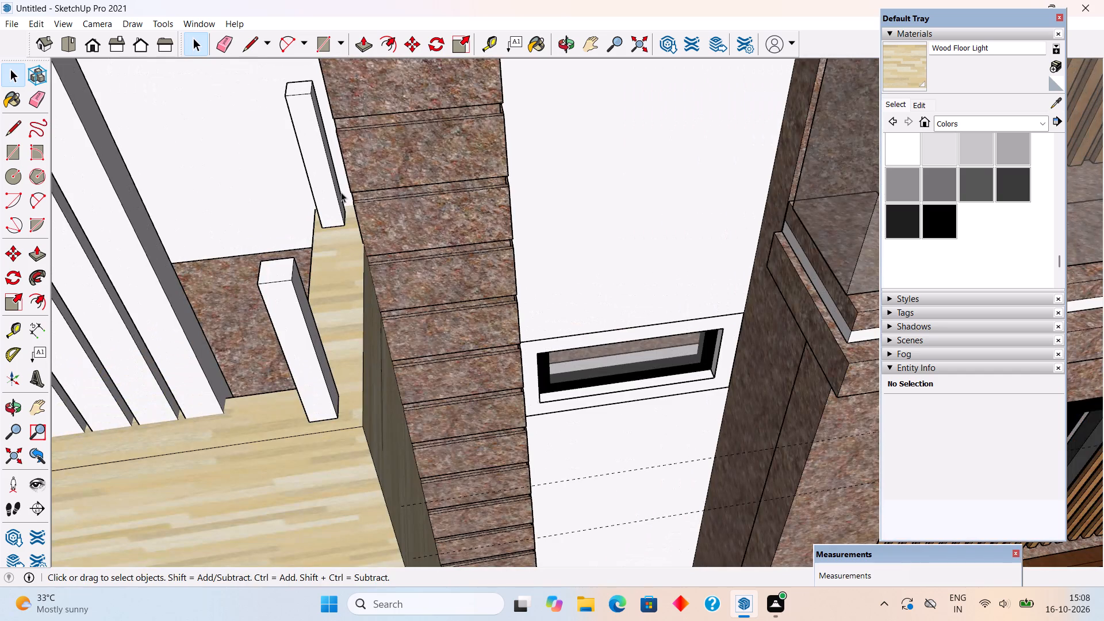
key("r")
left_click(314, 94)
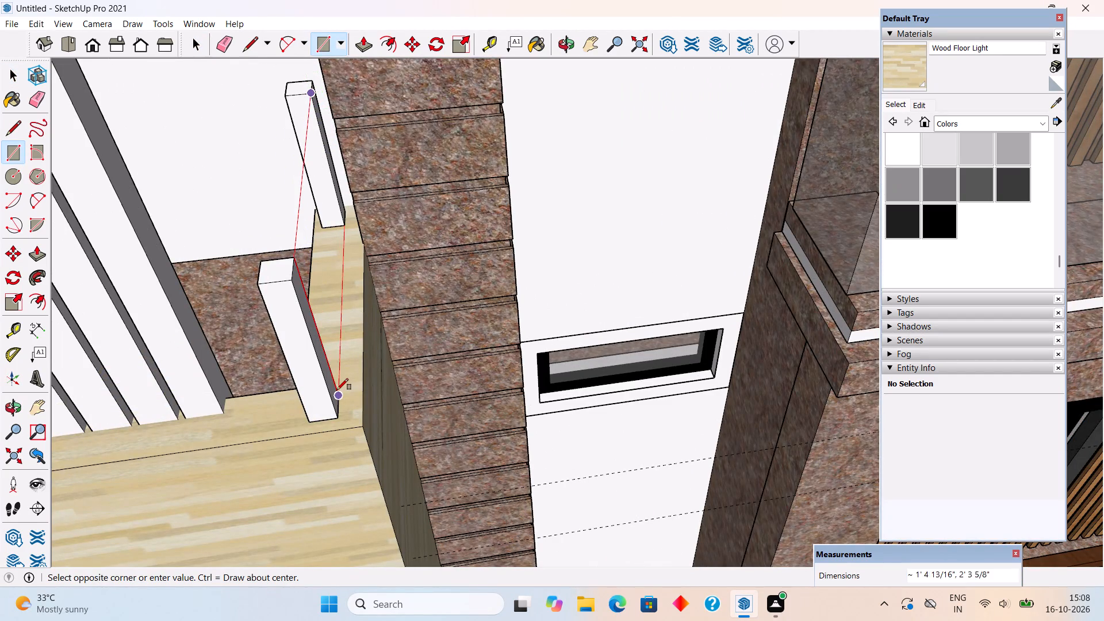
left_click(337, 390)
key("space")
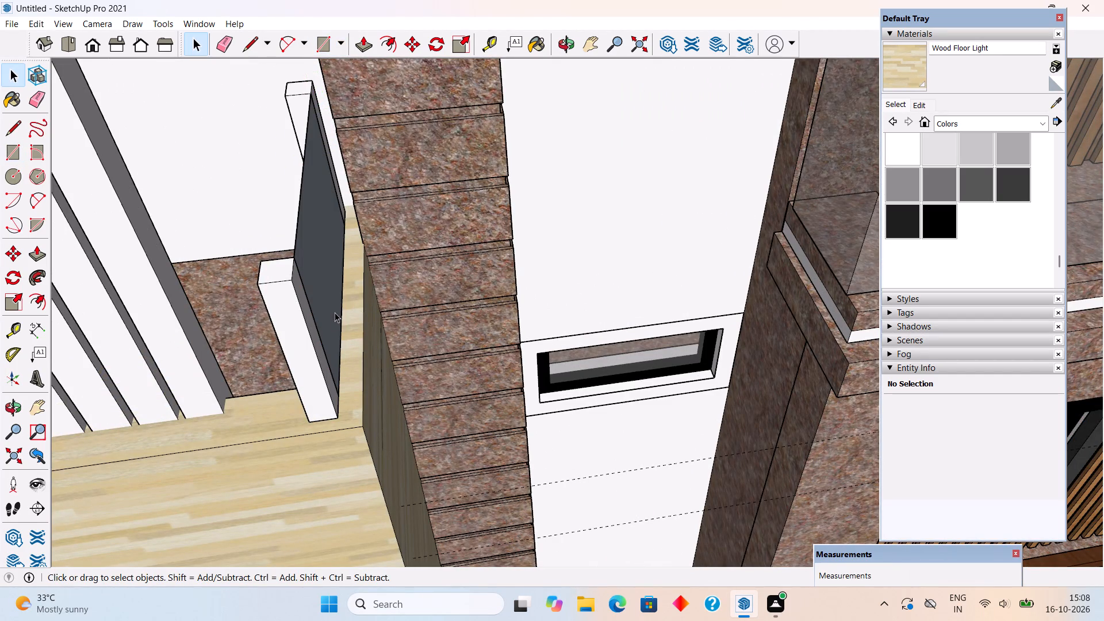
triple_click(334, 301)
right_click(334, 301)
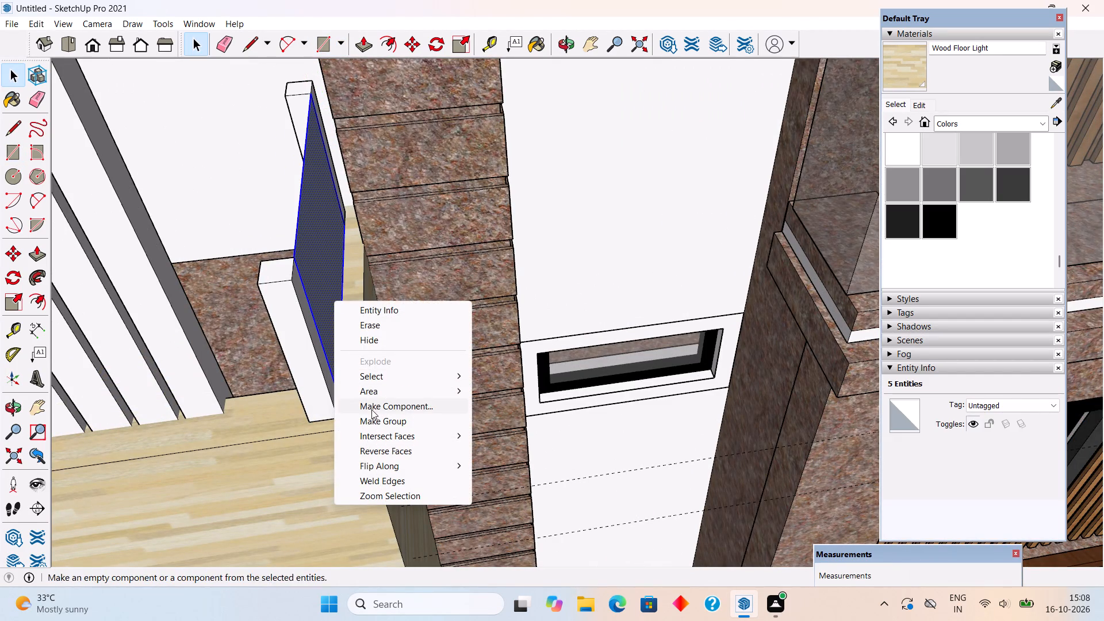
left_click(375, 418)
Draw a 10' 7 7/8" by 1' 6" vertical rectangle between the balcony's two front corner posts and group it.
scroll(275, 348, "down", 15)
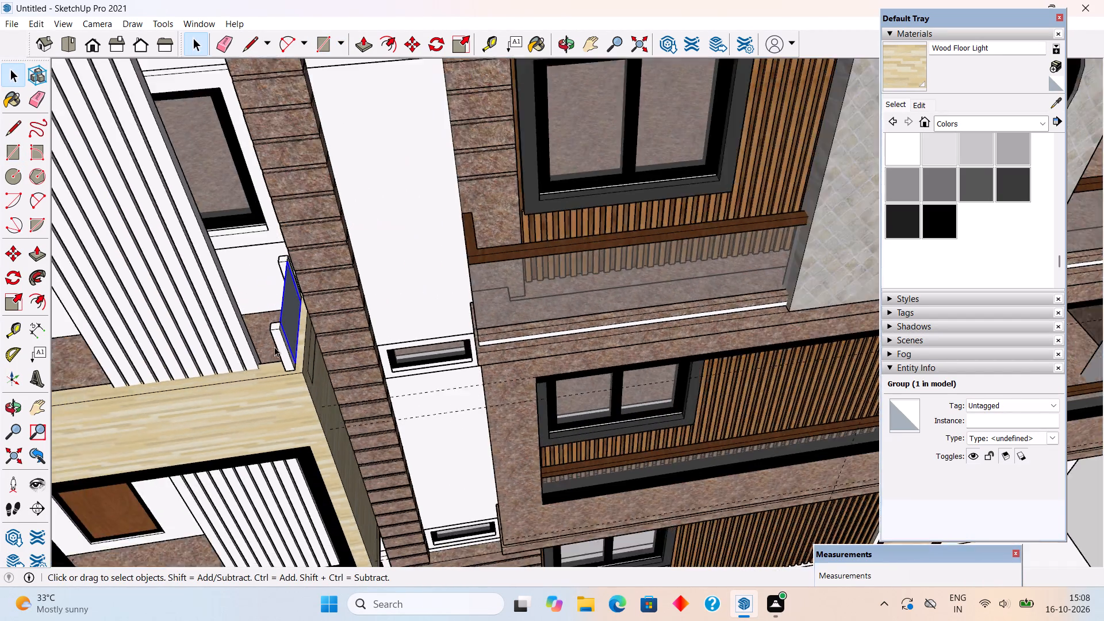
scroll(274, 347, "down", 10)
scroll(128, 367, "up", 15)
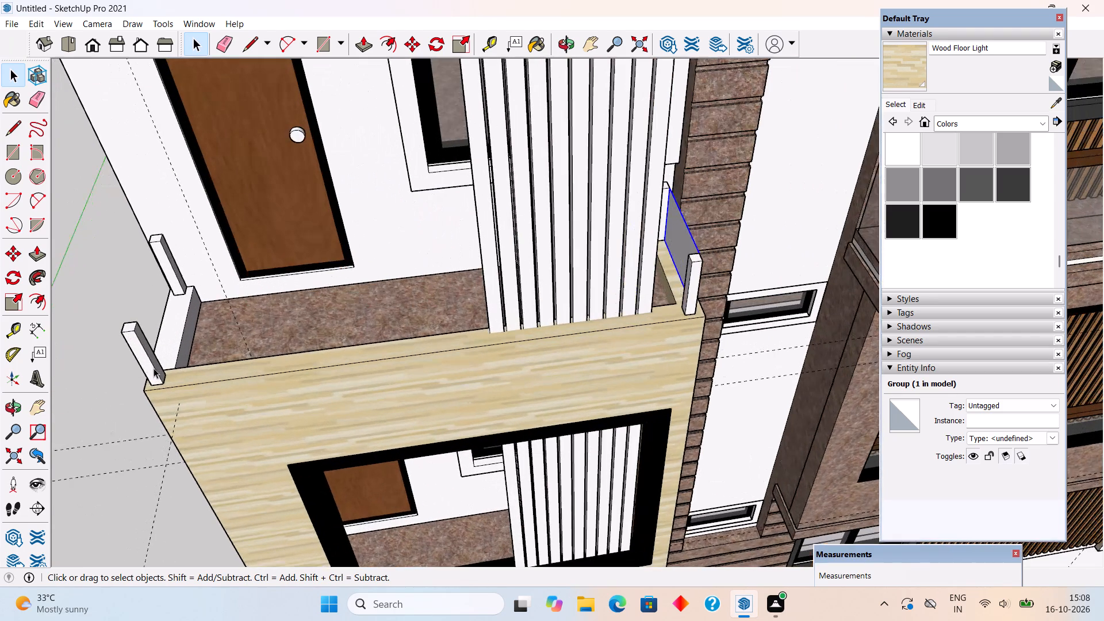
key("r")
left_click(139, 331)
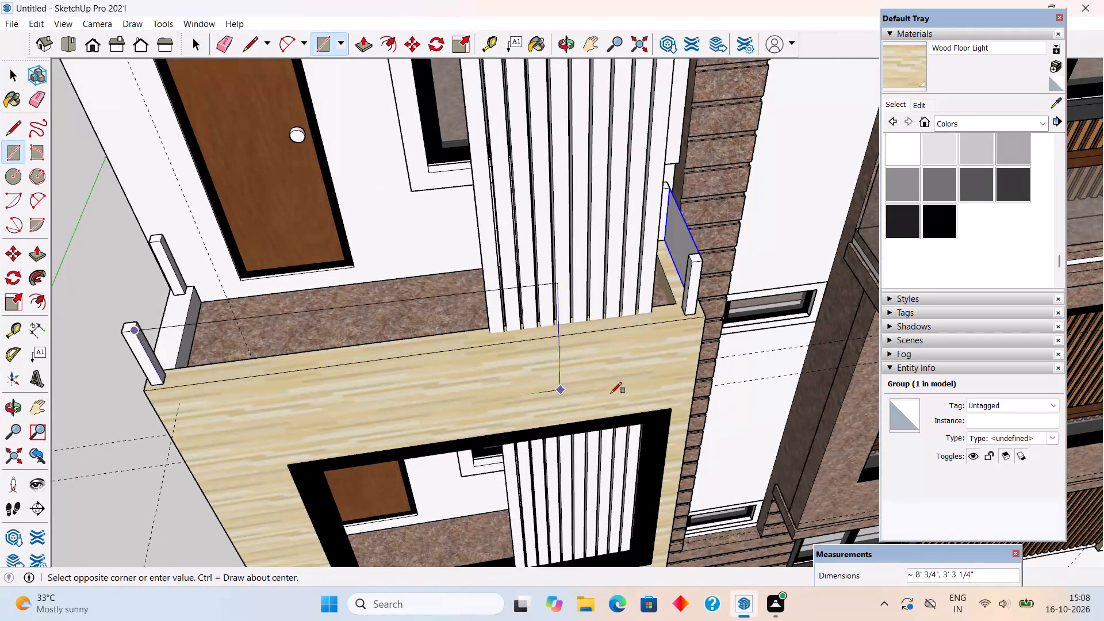
left_click(684, 312)
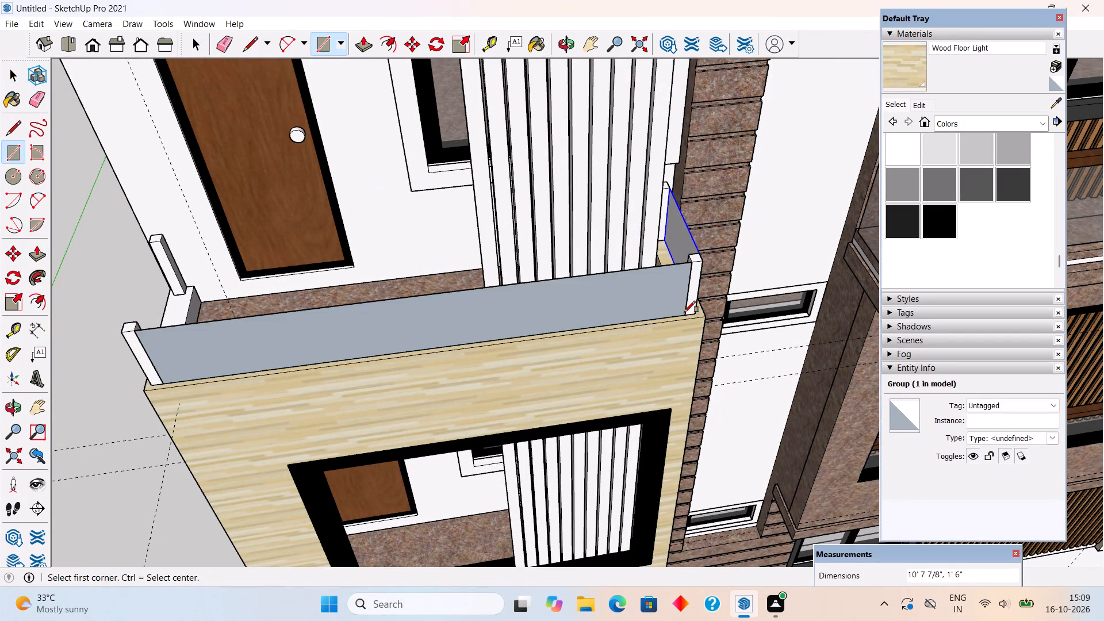
key("space")
triple_click(653, 296)
right_click(653, 296)
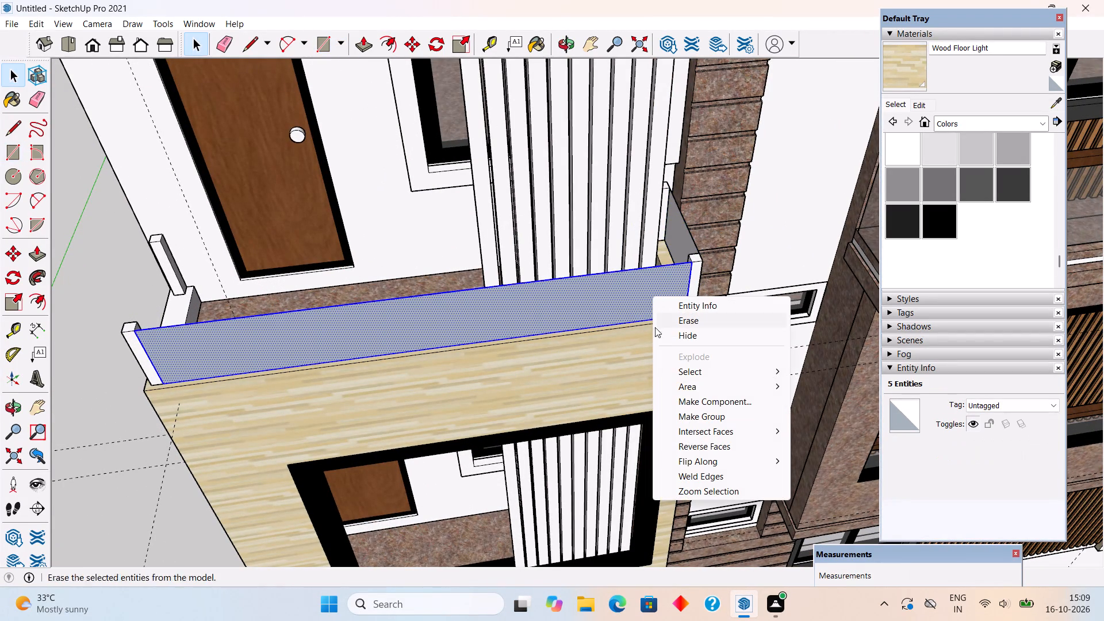
left_click(675, 413)
Draw a vertical rectangle about 1' 6" by 2' 4 13/16" between the two side-kerb posts and group it with the connected kerb.
scroll(672, 367, "down", 10)
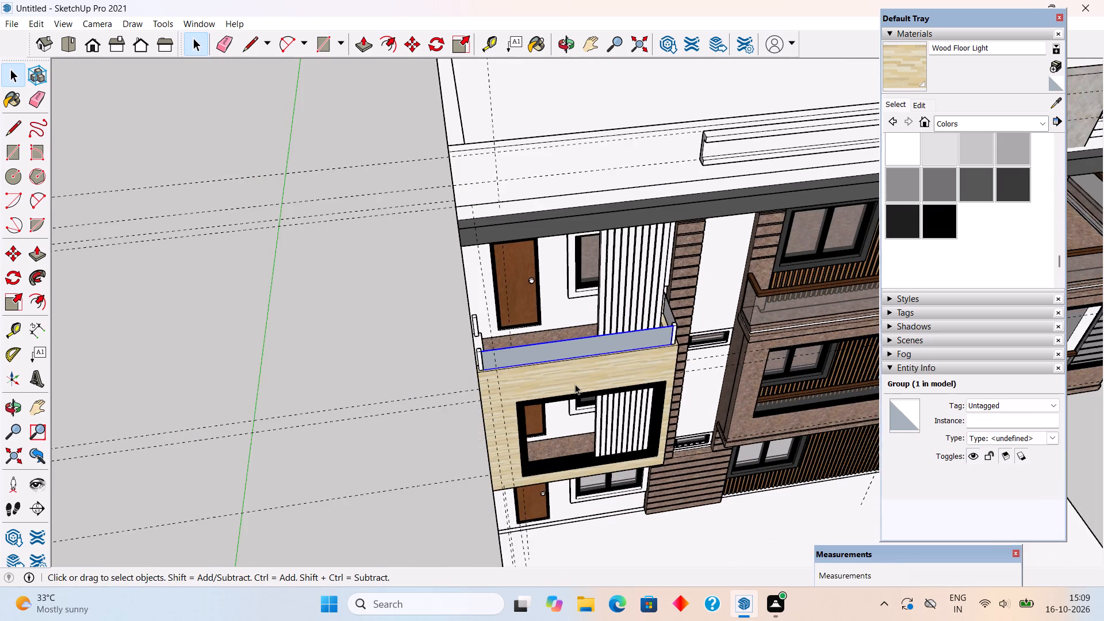
middle_click_drag(575, 384, 830, 259)
middle_click_drag(643, 317, 842, 274)
scroll(844, 258, "up", 1)
scroll(827, 183, "up", 7)
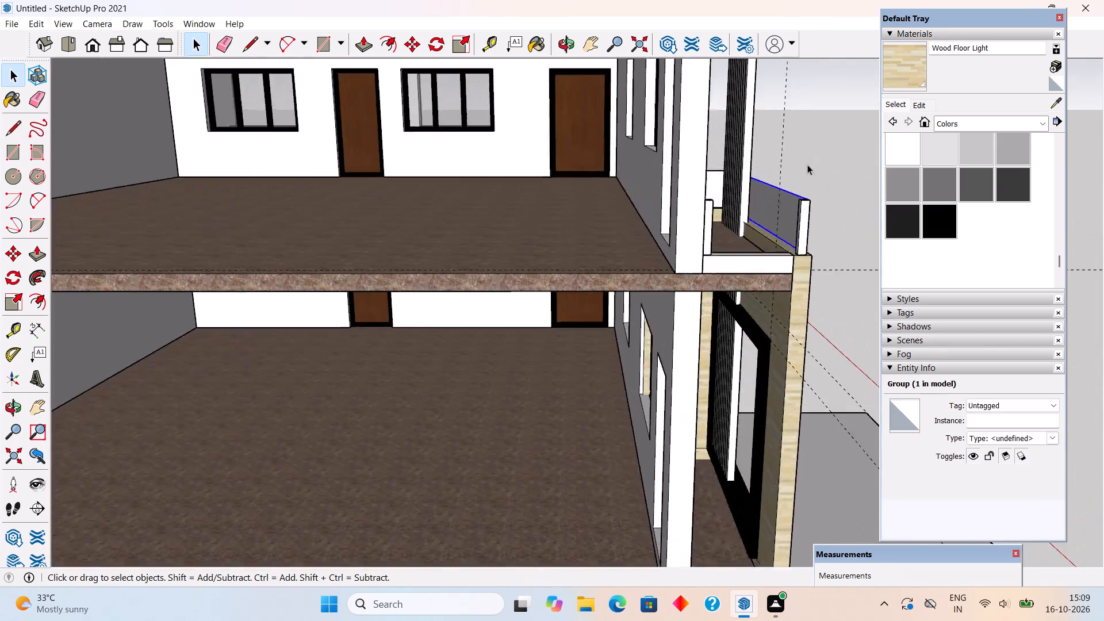
scroll(807, 164, "up", 3)
scroll(802, 235, "down", 4)
scroll(791, 325, "up", 7)
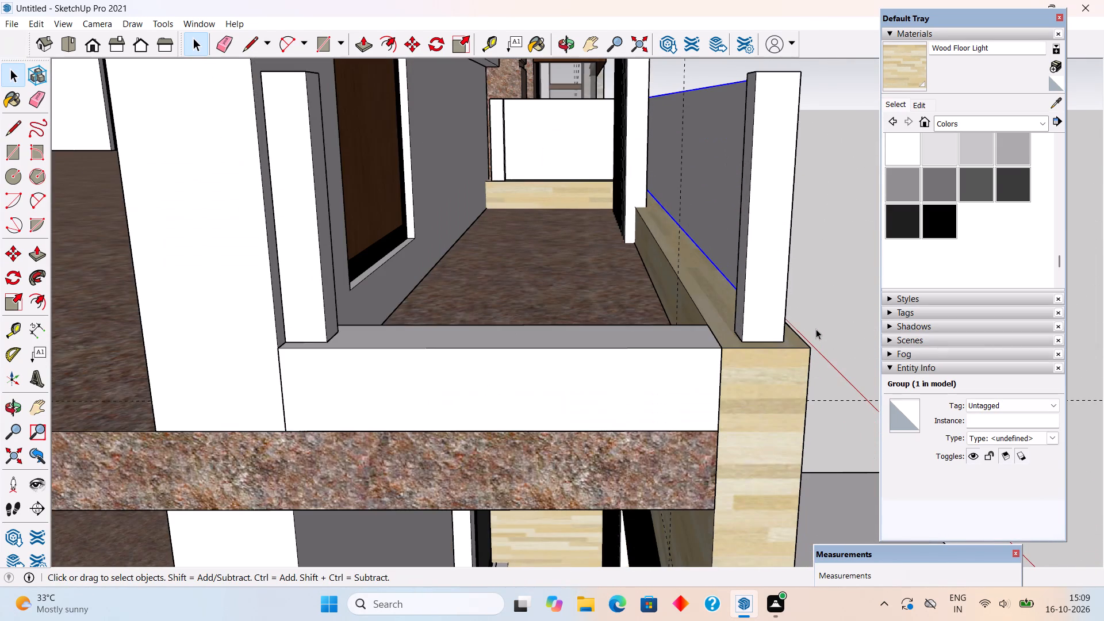
key("r")
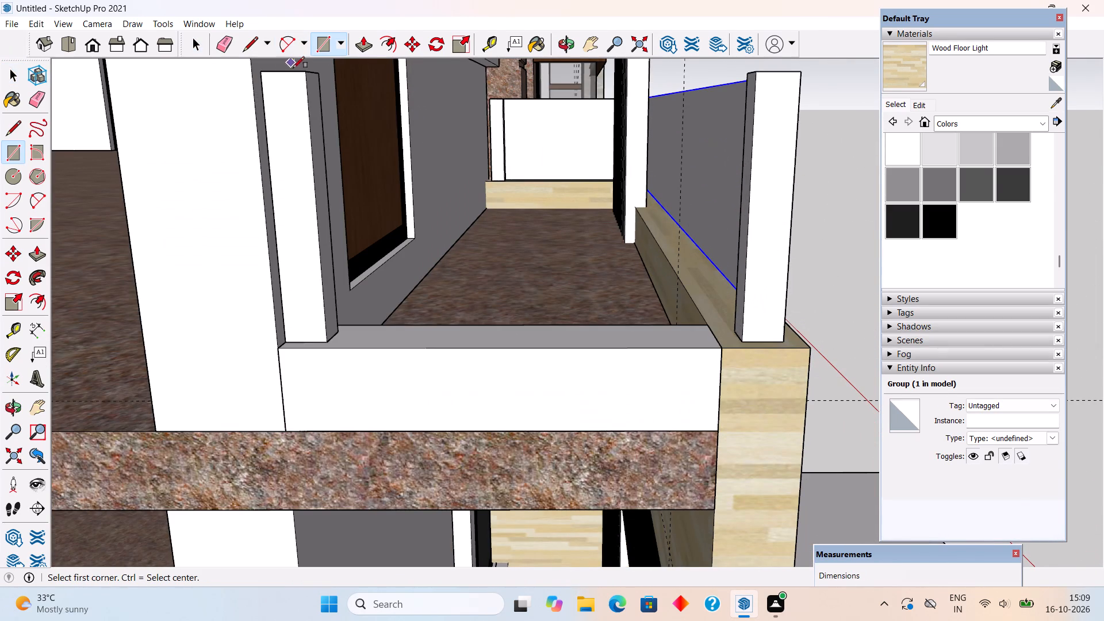
left_click(304, 77)
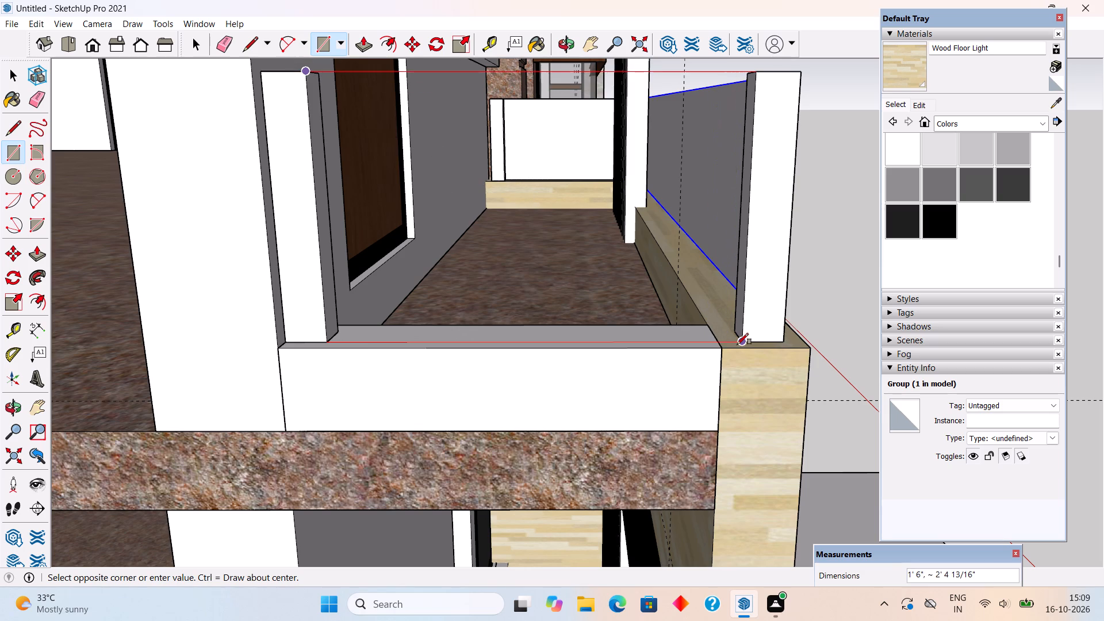
left_click(738, 345)
key("space")
triple_click(681, 298)
right_click(681, 298)
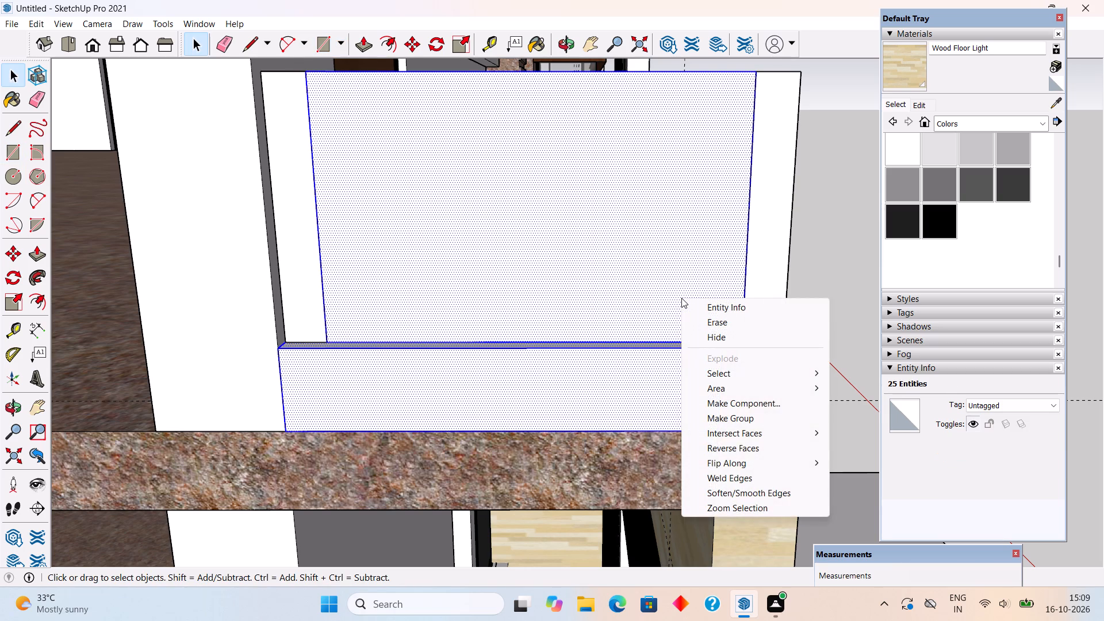
right_click(681, 298)
left_click(725, 420)
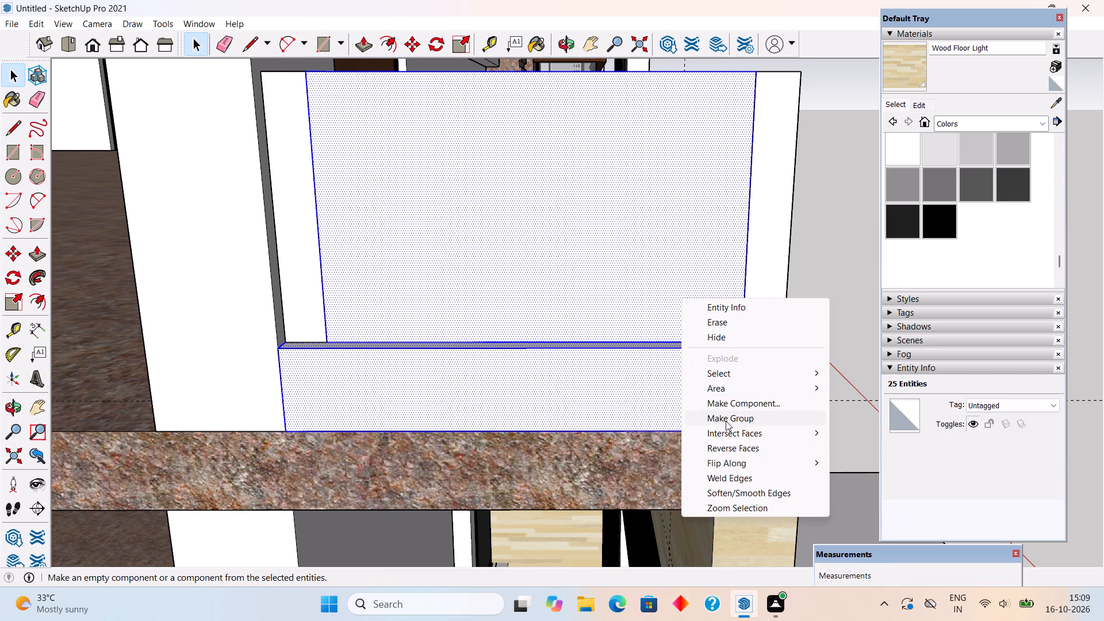
left_click(819, 245)
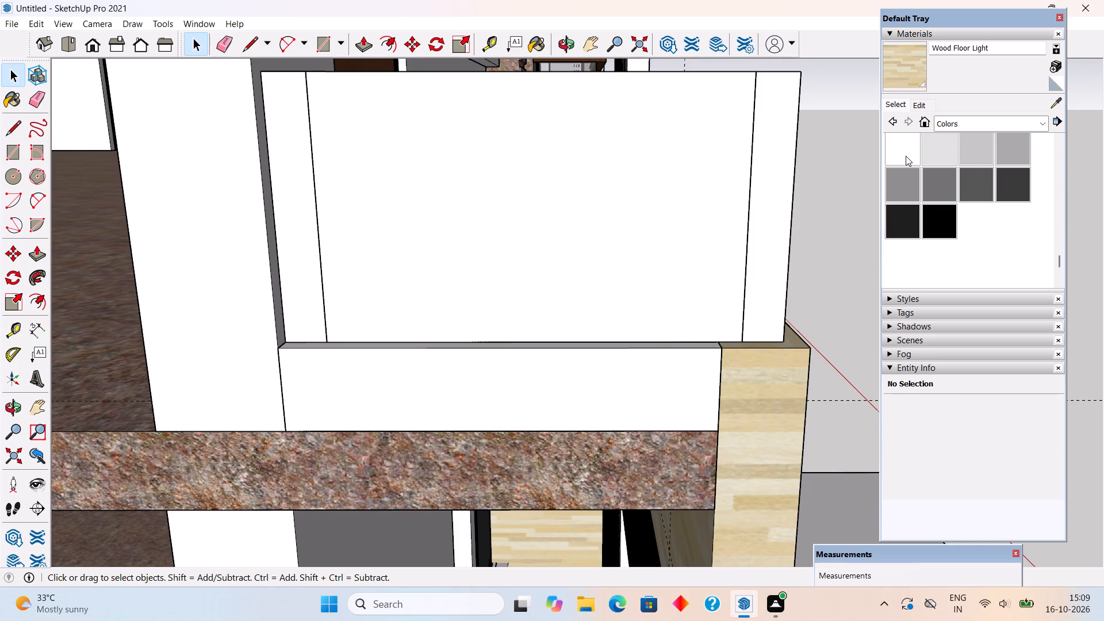
Paint the side kerb and panel group with white Color M00.
left_click(906, 156)
left_click(666, 374)
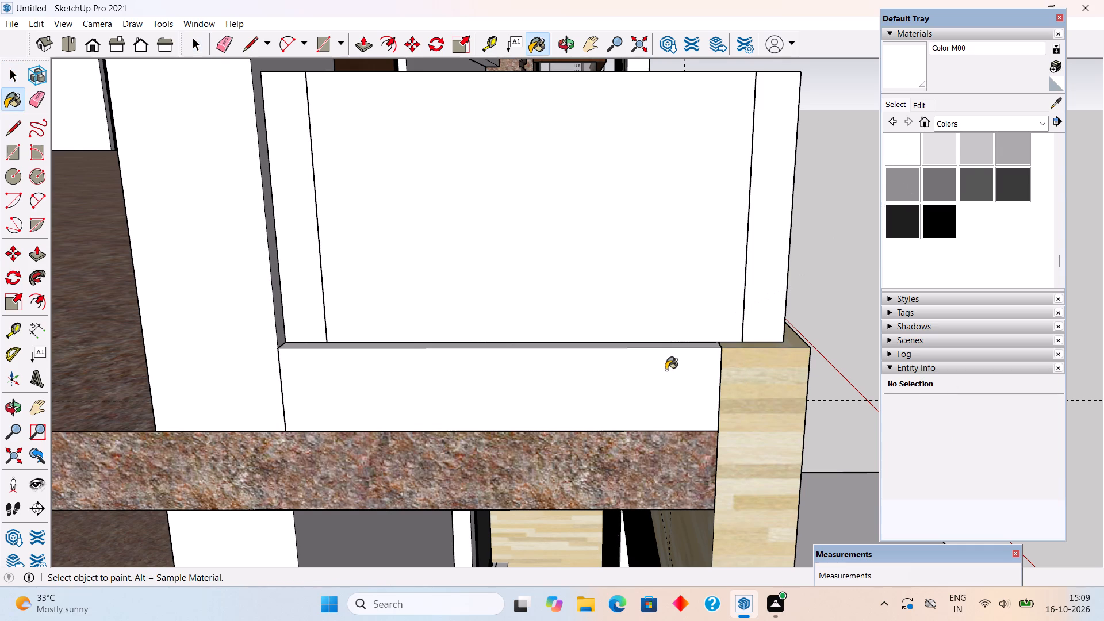
key("space")
left_click(813, 231)
Review the top-floor balcony's side and front railing panels against the whole front elevation.
scroll(813, 231, "down", 4)
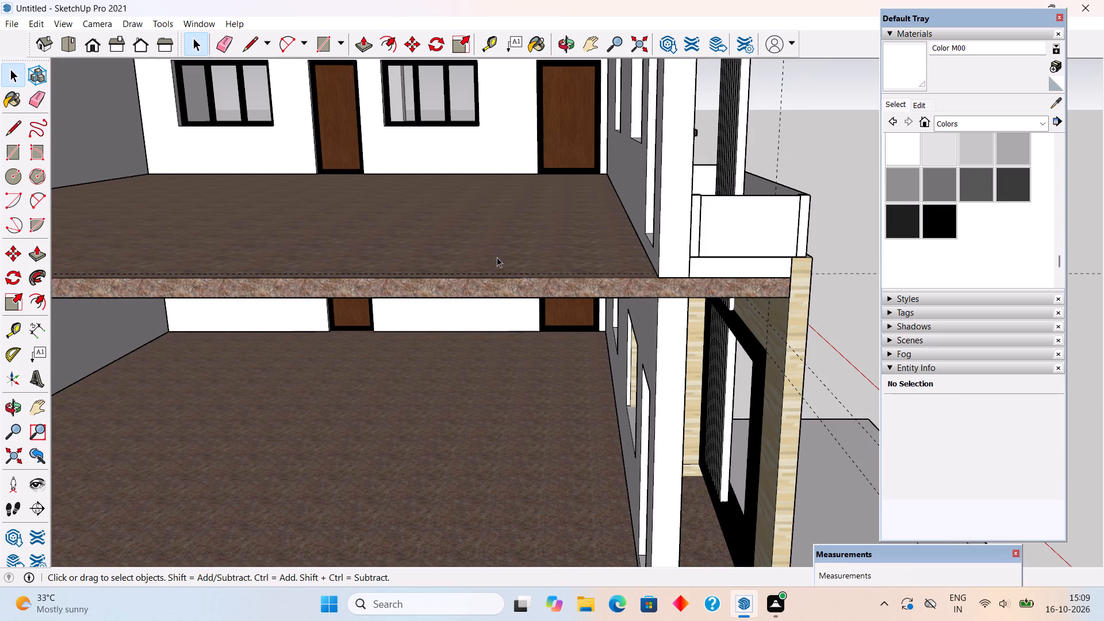
middle_click_drag(631, 258, 296, 286)
scroll(296, 286, "down", 3)
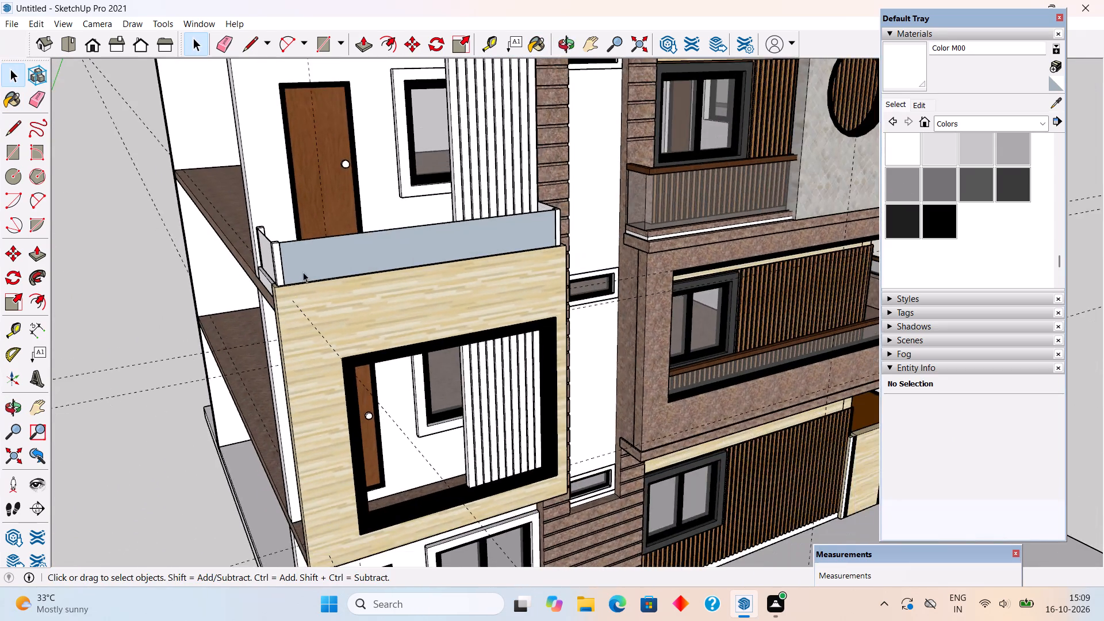
scroll(306, 271, "down", 4)
middle_click_drag(362, 266, 272, 215)
scroll(272, 215, "down", 3)
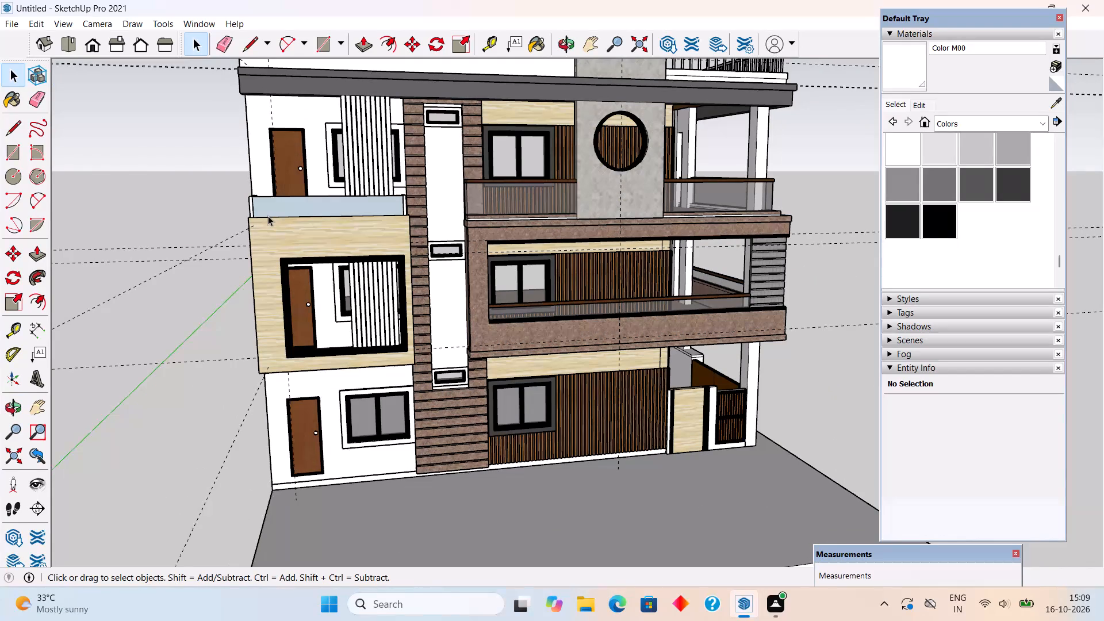
scroll(268, 216, "down", 5)
Inside the grey roof-edge beam's group, draw a vertical line about 1' 2 15/16" long on the inner face near its side end.
middle_click_drag(285, 227, 605, 293)
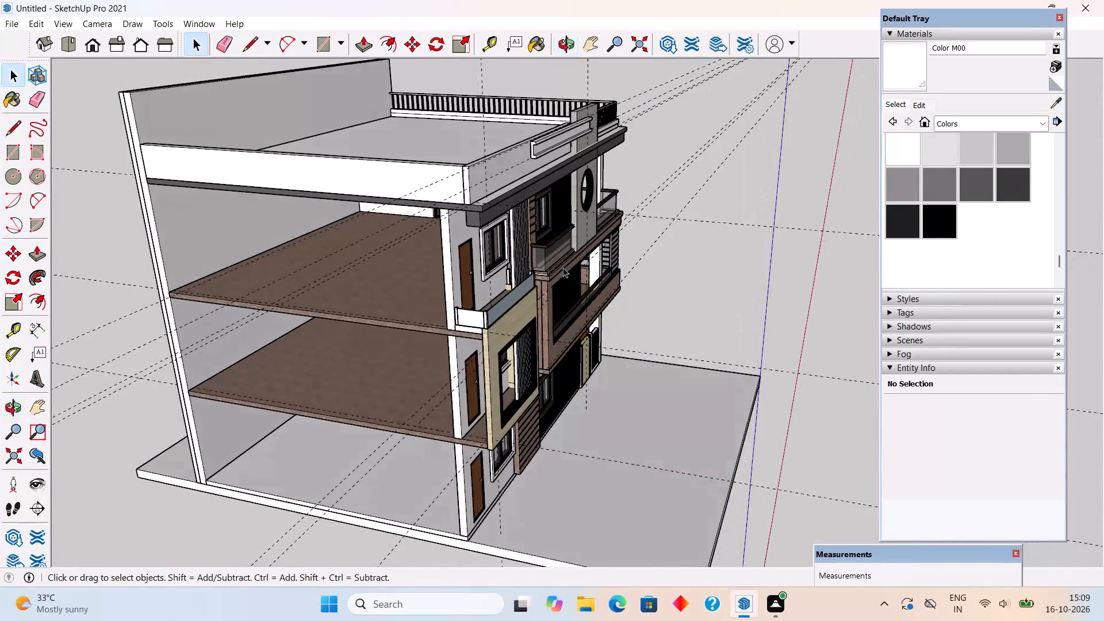
scroll(402, 216, "up", 8)
middle_click_drag(627, 240, 785, 223)
scroll(758, 168, "up", 2)
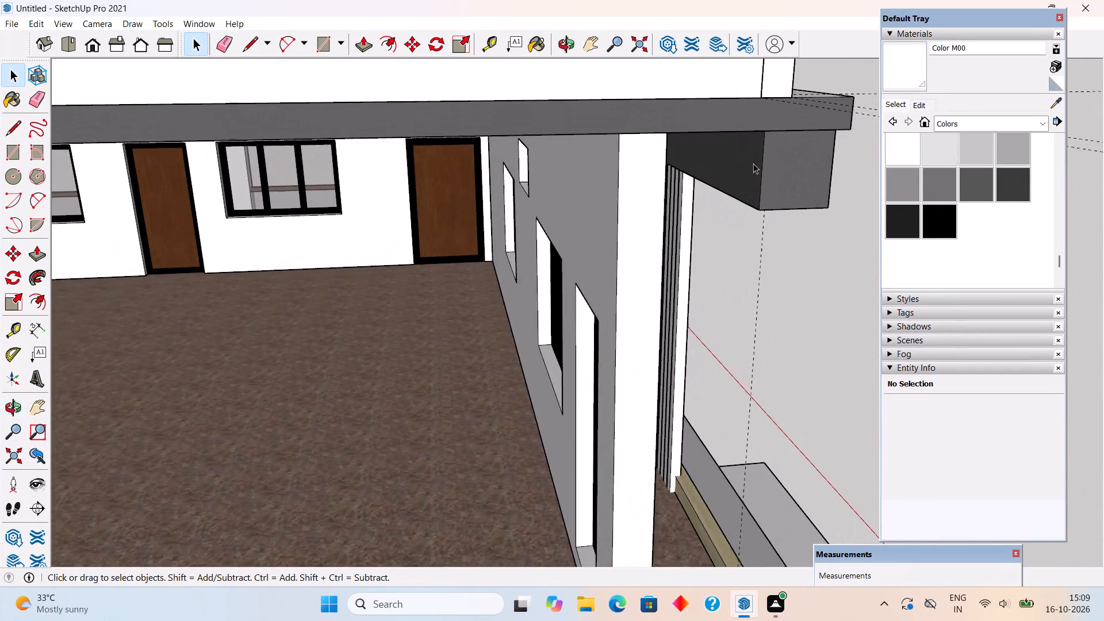
scroll(753, 163, "up", 2)
key("l")
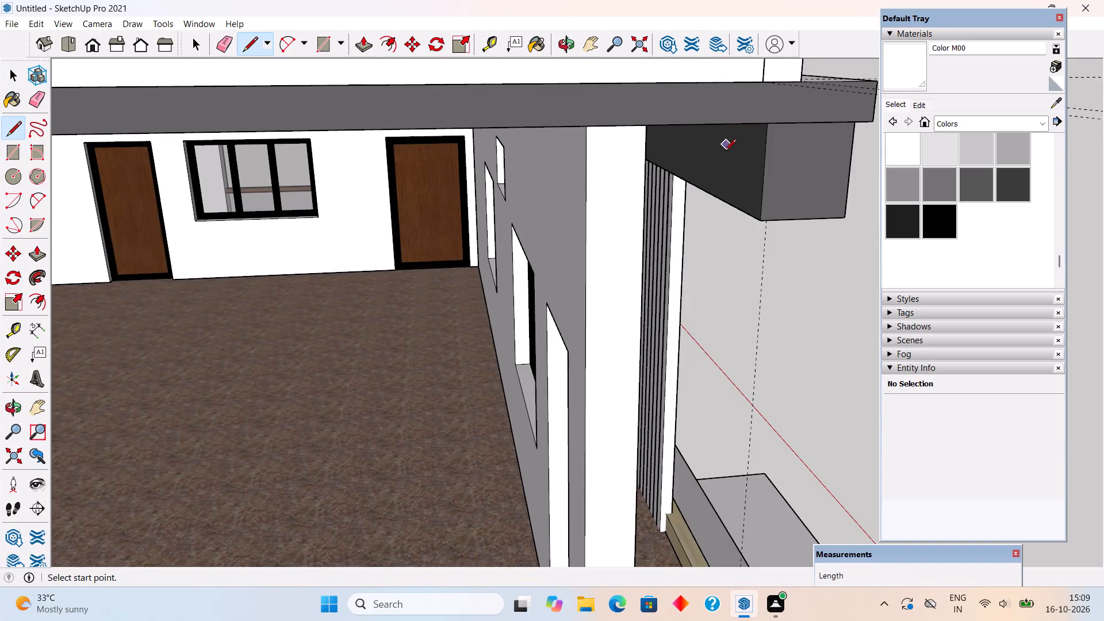
middle_click_drag(724, 152, 789, 148)
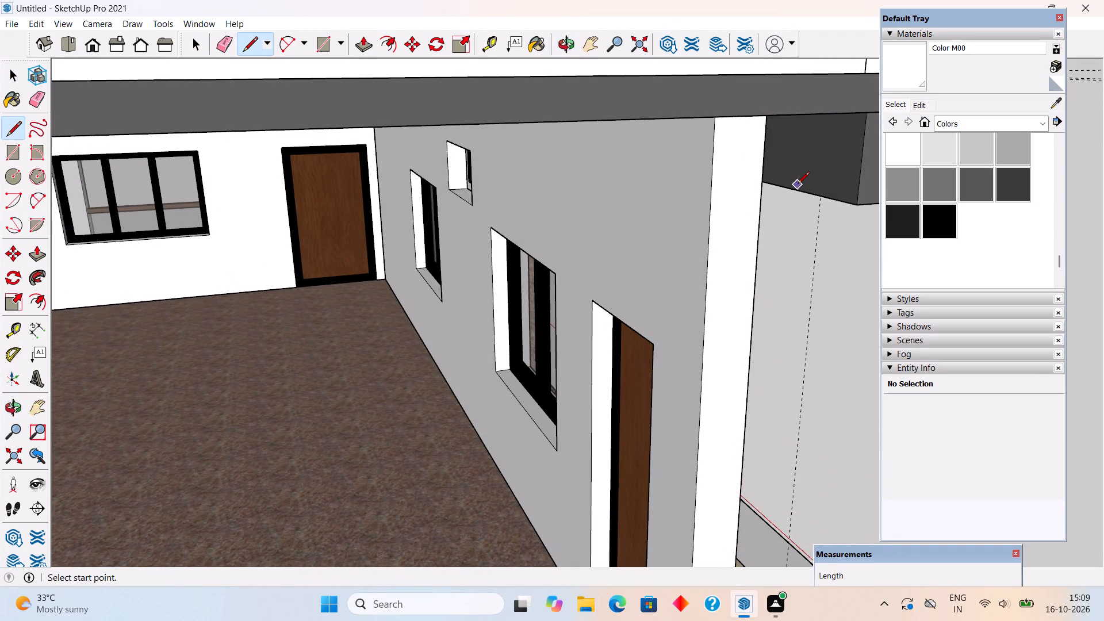
middle_click_drag(666, 144, 583, 82)
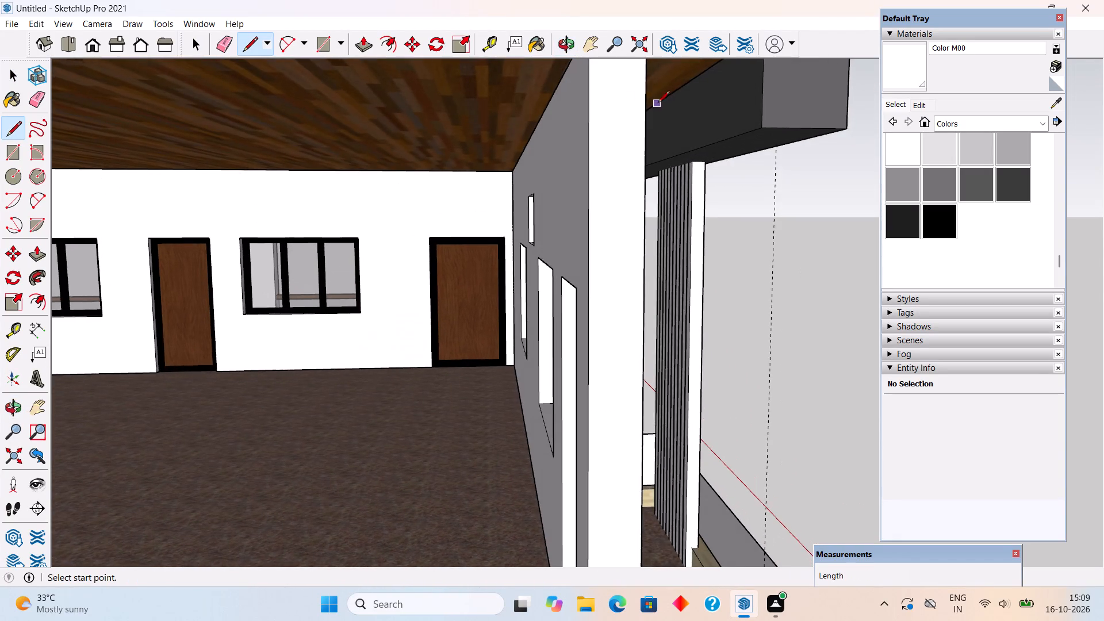
scroll(688, 83, "up", 2)
scroll(670, 166, "down", 10)
middle_click_drag(692, 169, 758, 131)
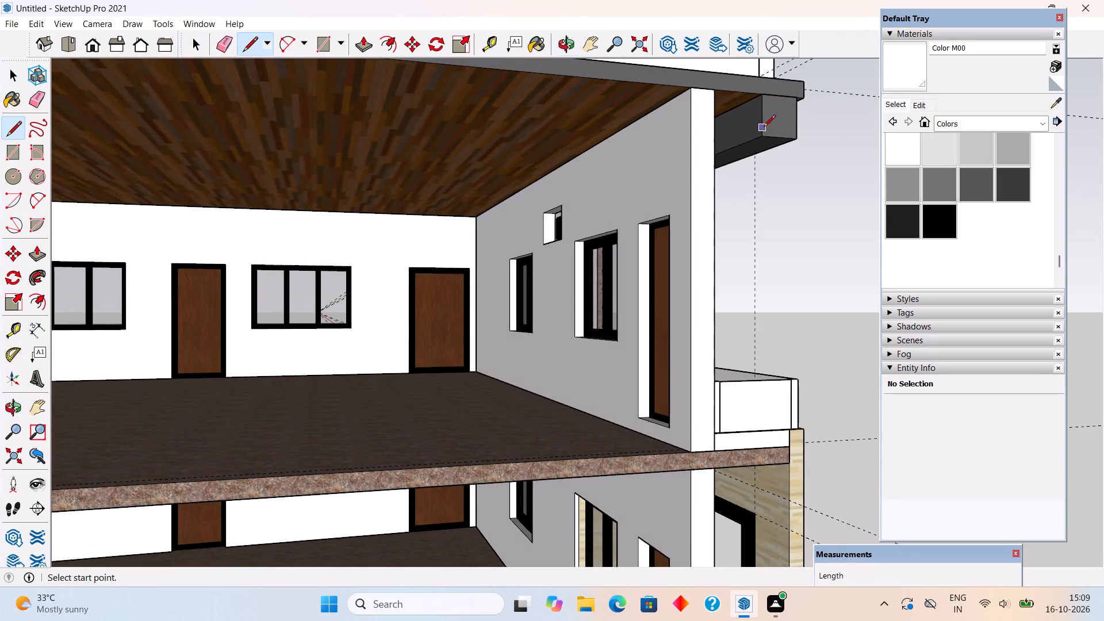
scroll(752, 107, "up", 8)
left_click(754, 94)
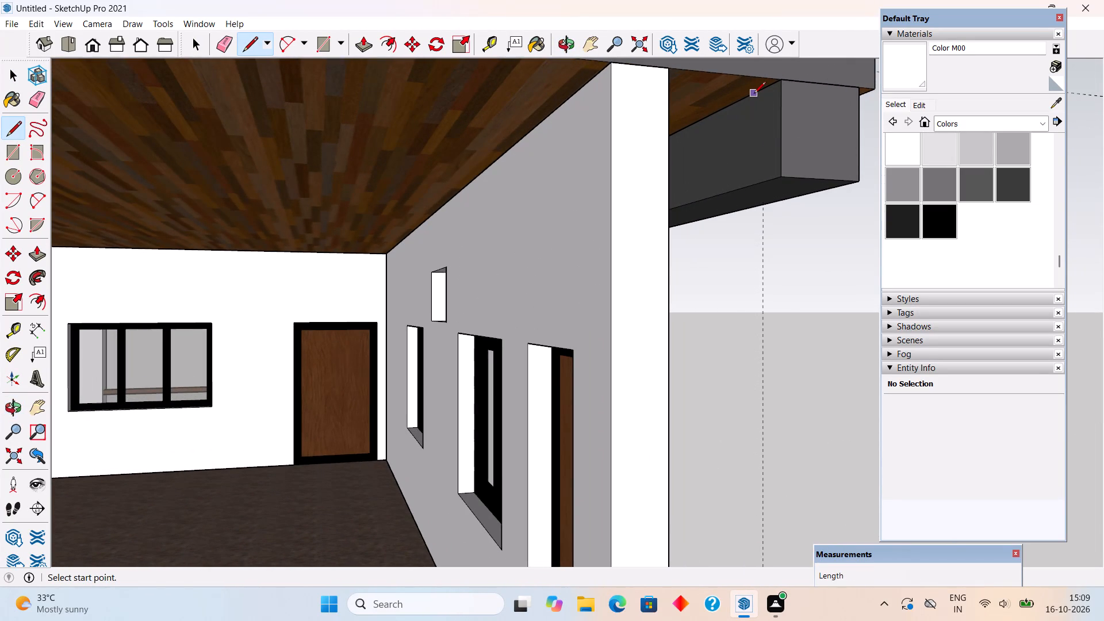
key("space")
triple_click(761, 158)
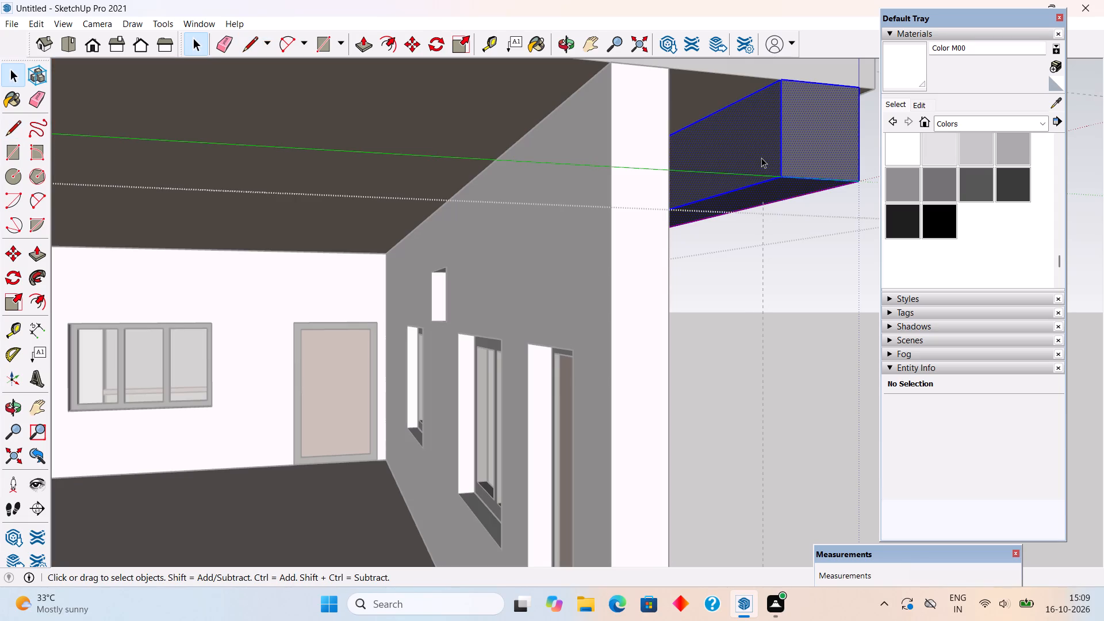
key("l")
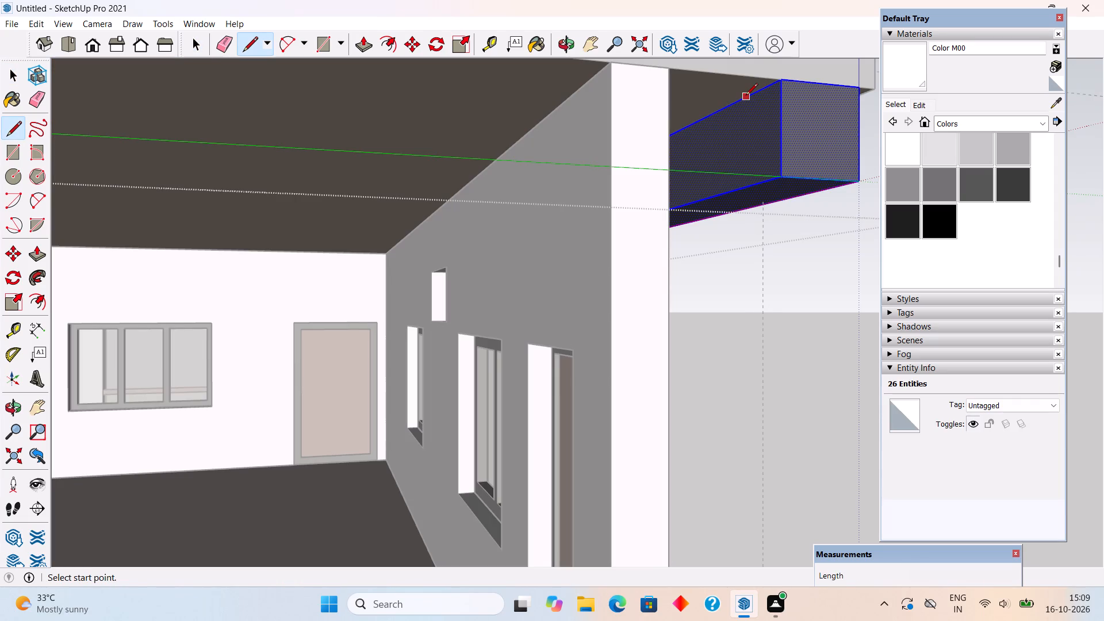
left_click(746, 96)
left_click(749, 183)
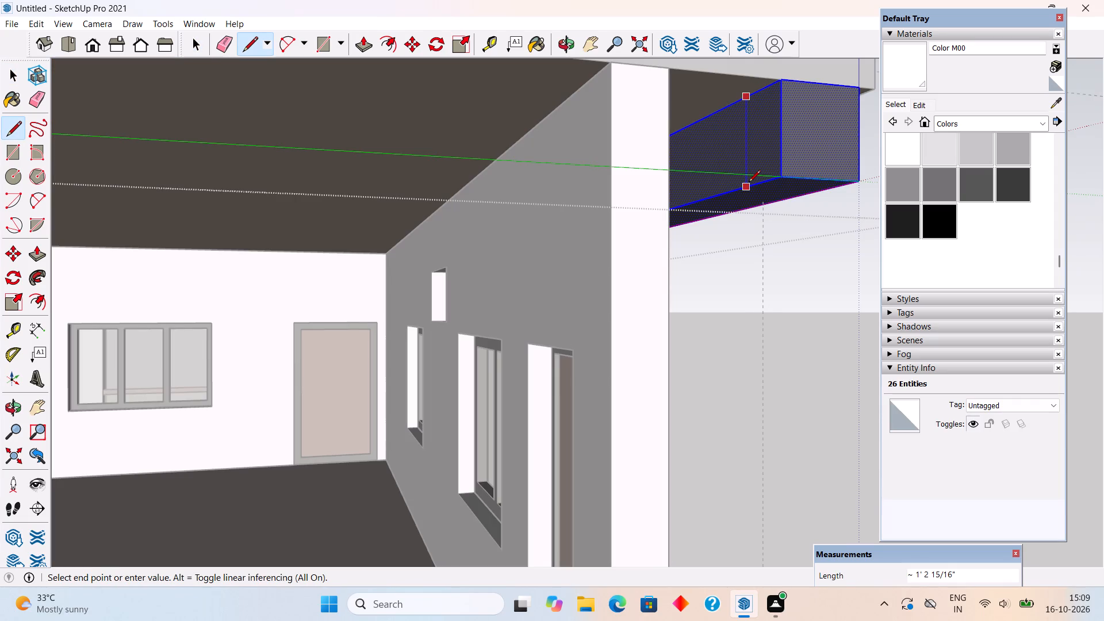
Extrude the new strip on the roof-edge beam's inner face about 1' 6" back to the side wall, and close the beam group.
key("p")
left_click(769, 166)
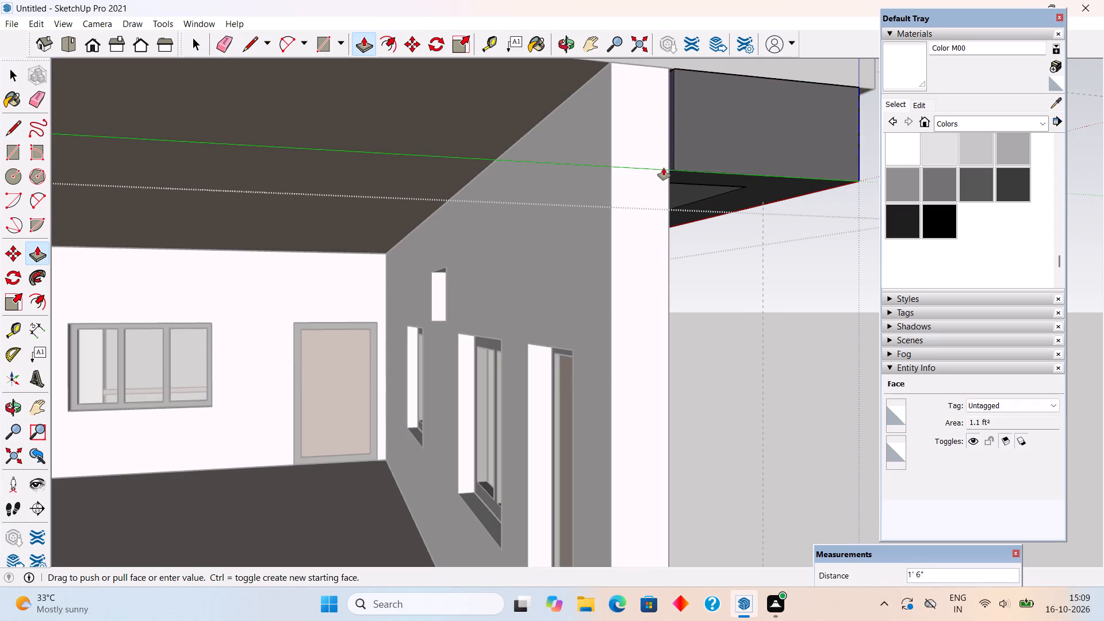
left_click(668, 182)
key("space")
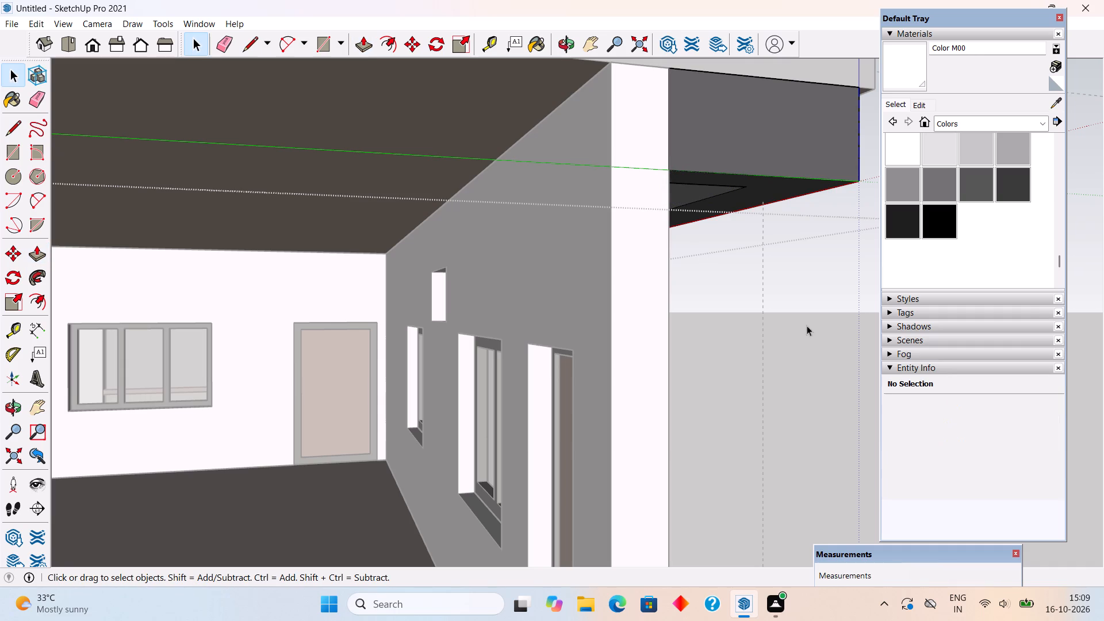
left_click(807, 325)
Draw a rectangle about 2 11/16" by 2 7/8" on top of the side railing's wall-end post and extrude it up 3".
scroll(765, 305, "down", 6)
middle_click_drag(685, 344, 339, 351)
scroll(340, 352, "down", 4)
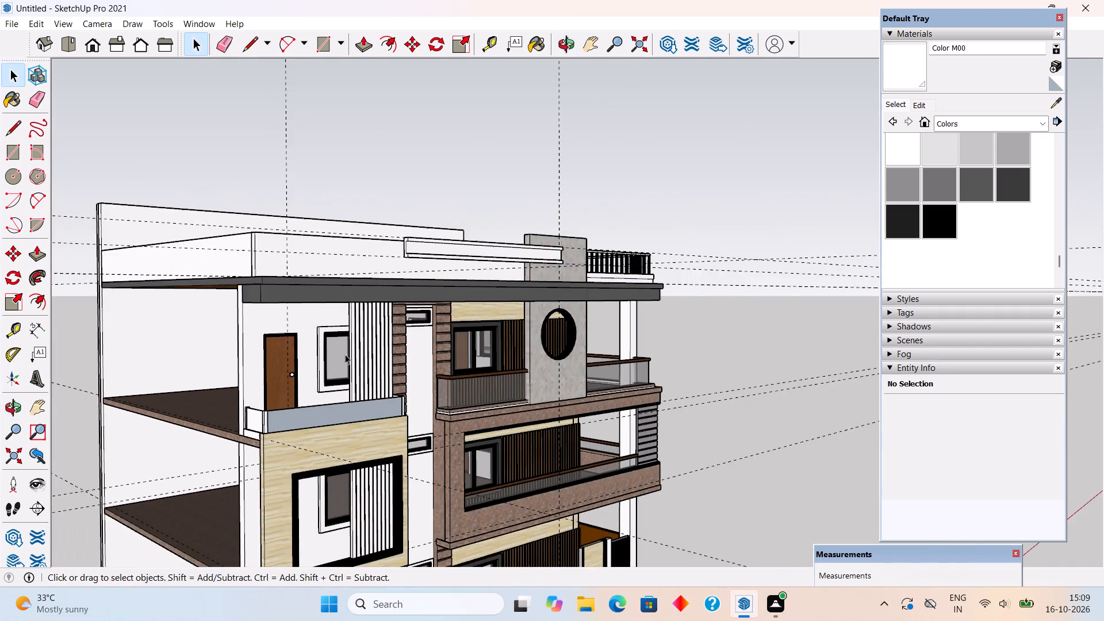
middle_click_drag(348, 367, 241, 381)
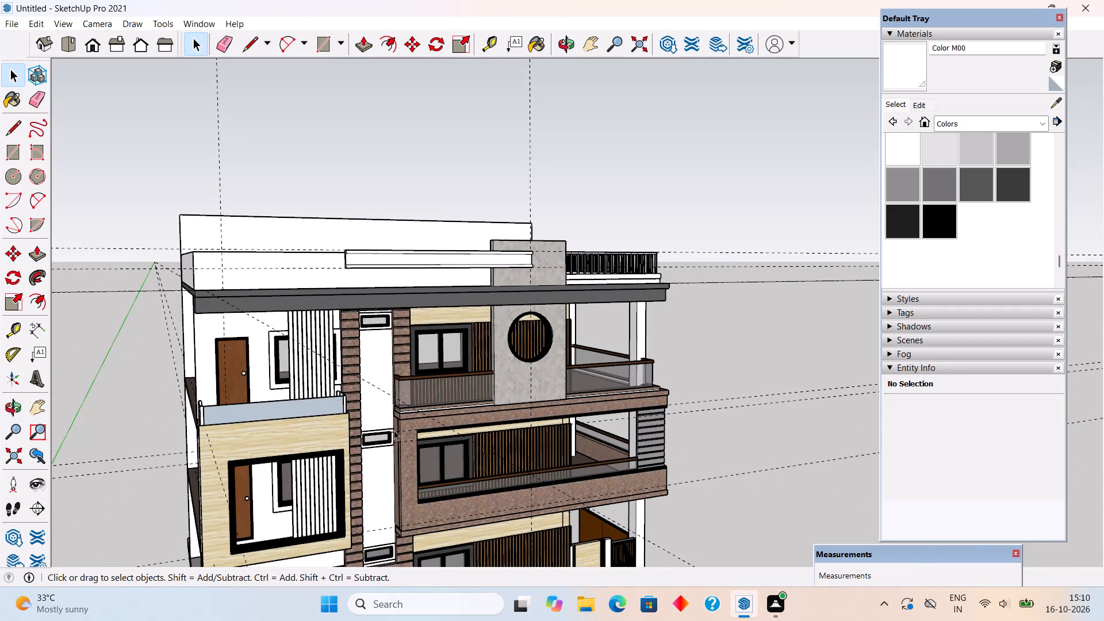
middle_click_drag(374, 392, 538, 410)
scroll(293, 460, "up", 6)
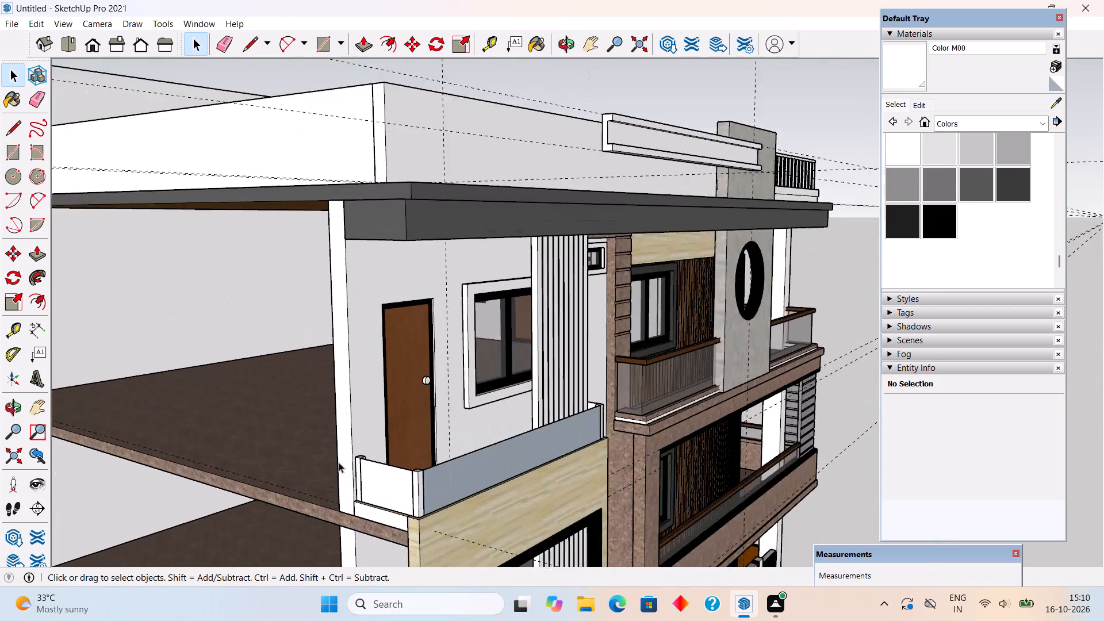
scroll(339, 462, "up", 20)
scroll(339, 462, "up", 3)
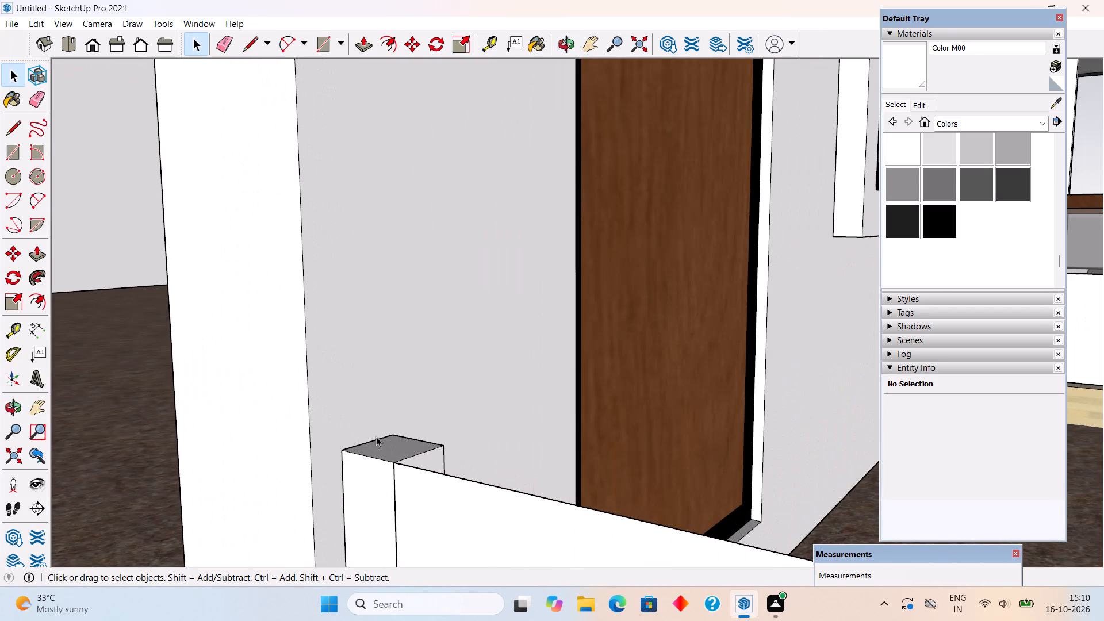
key("r")
left_click(341, 450)
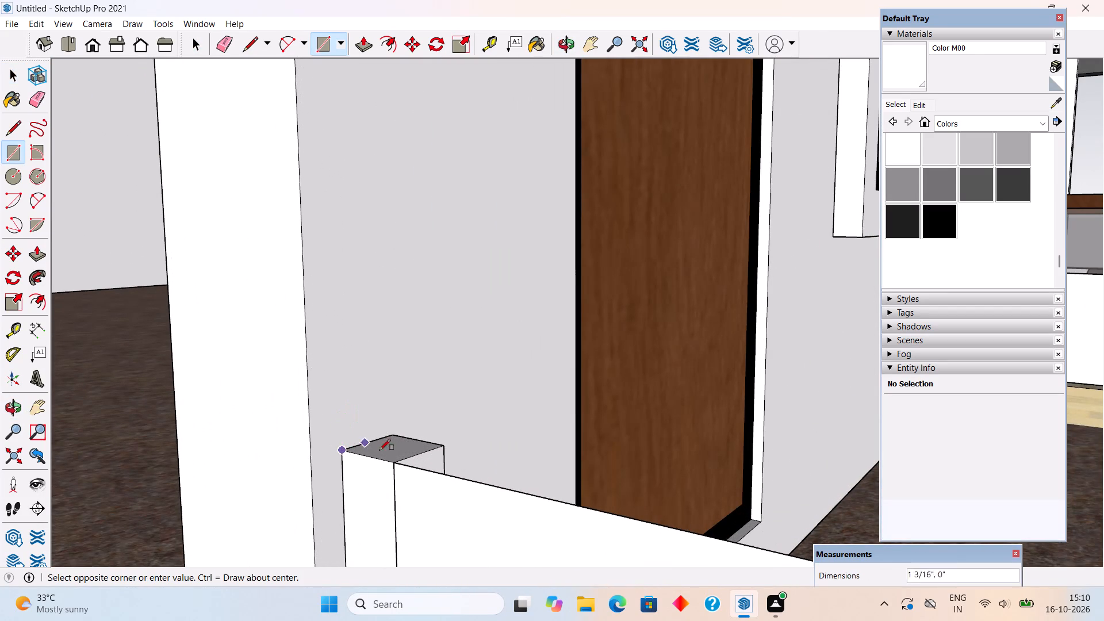
left_click(438, 445)
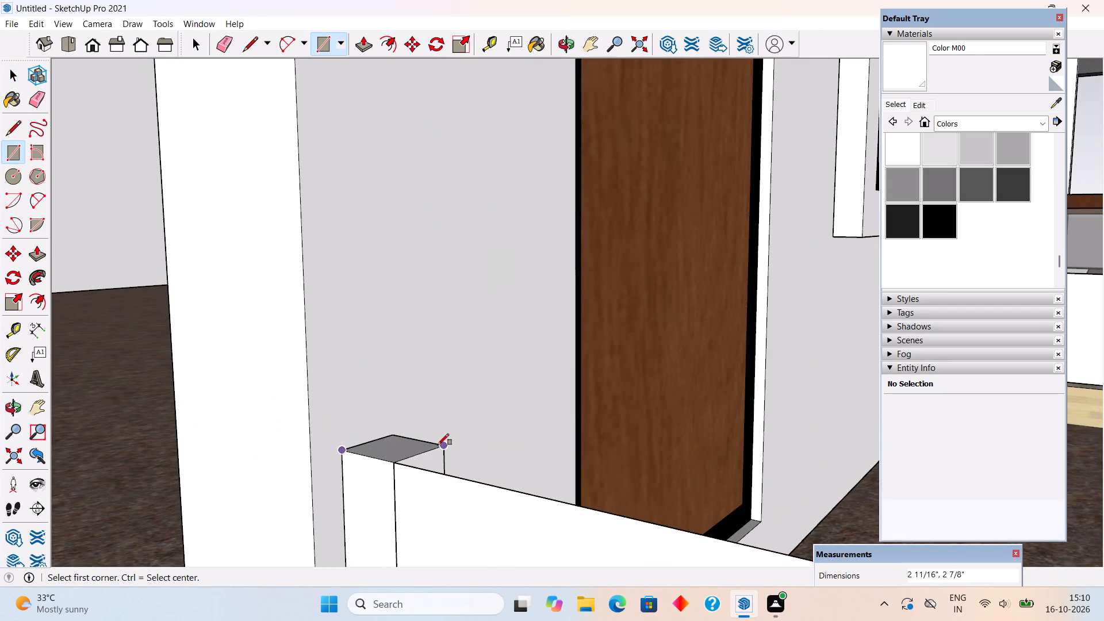
key("p")
left_click(416, 447)
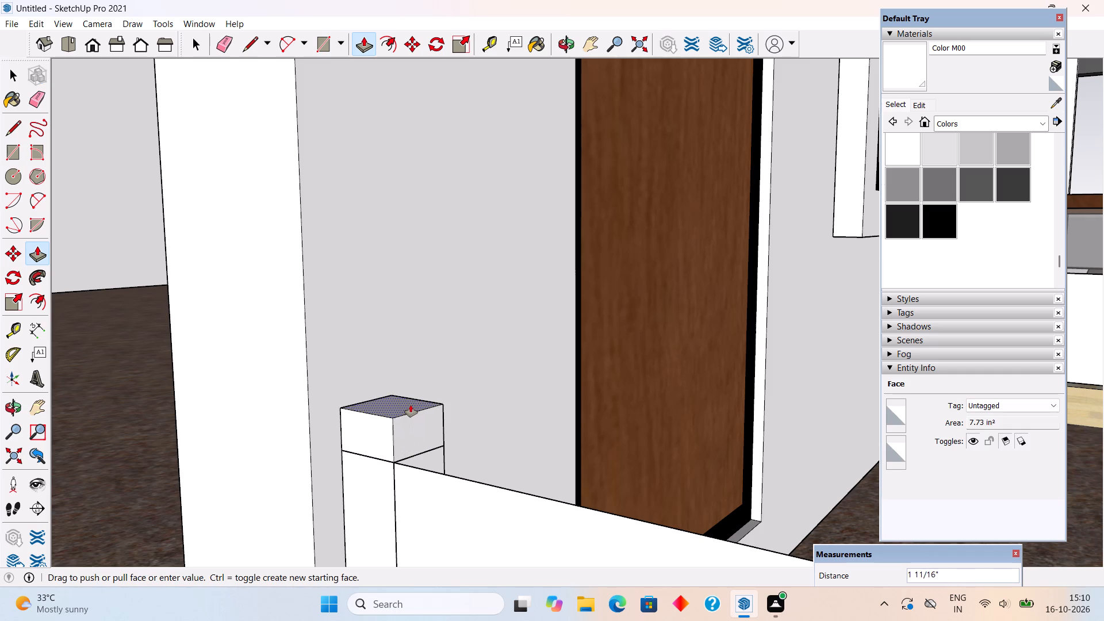
key("3")
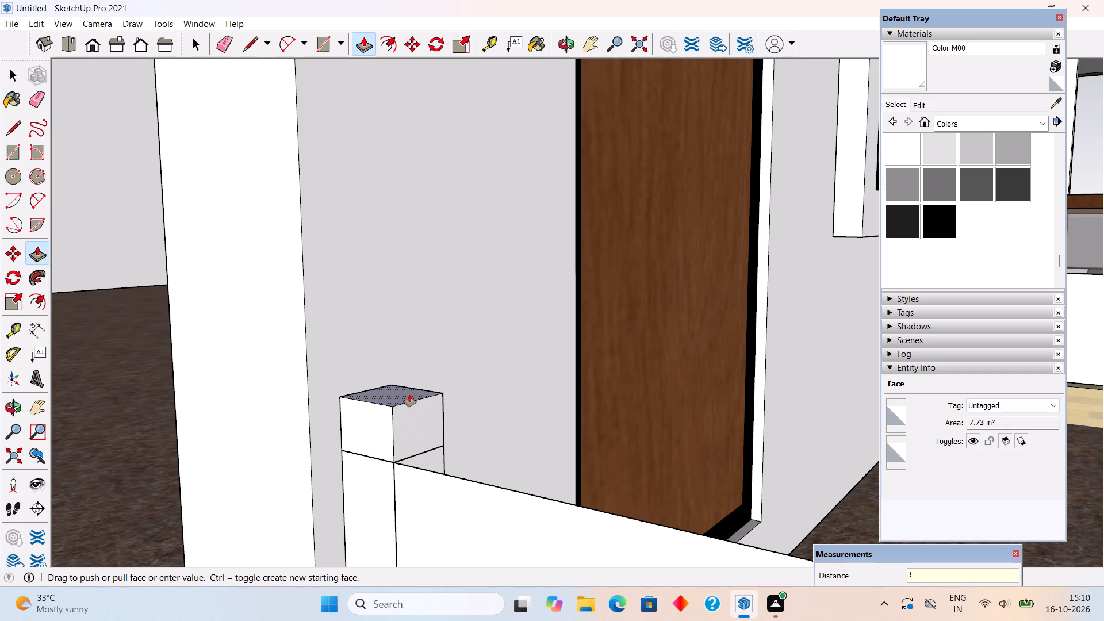
key("shift+quotedbl")
key("Return")
key("space")
Extend the new block on the wall-end post outward by 2" from its outer side face.
left_click(371, 440)
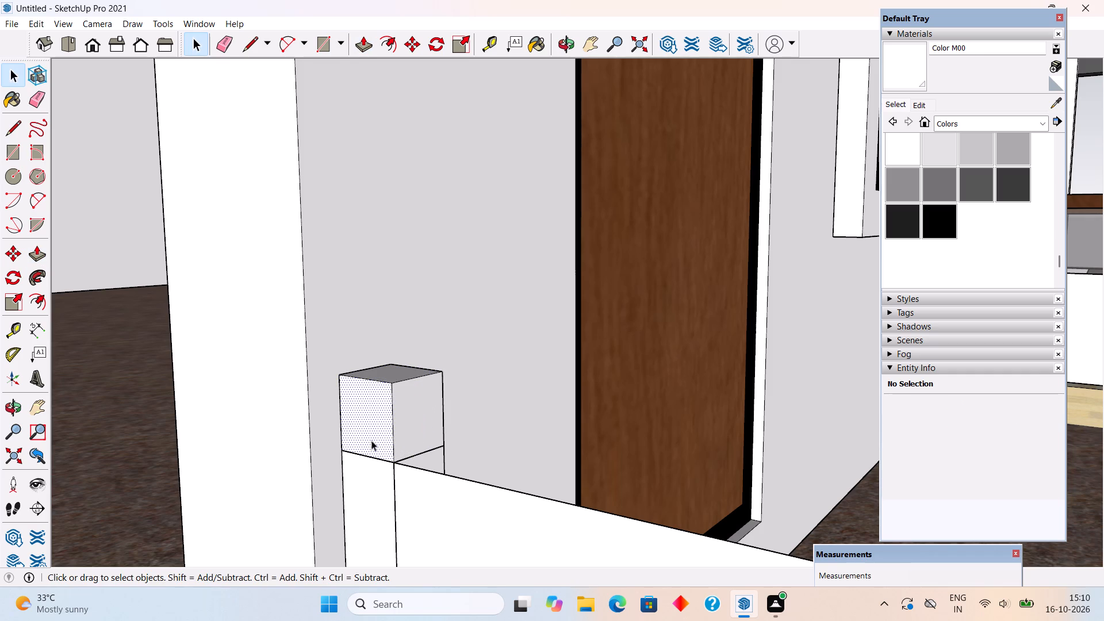
key("p")
left_click(371, 440)
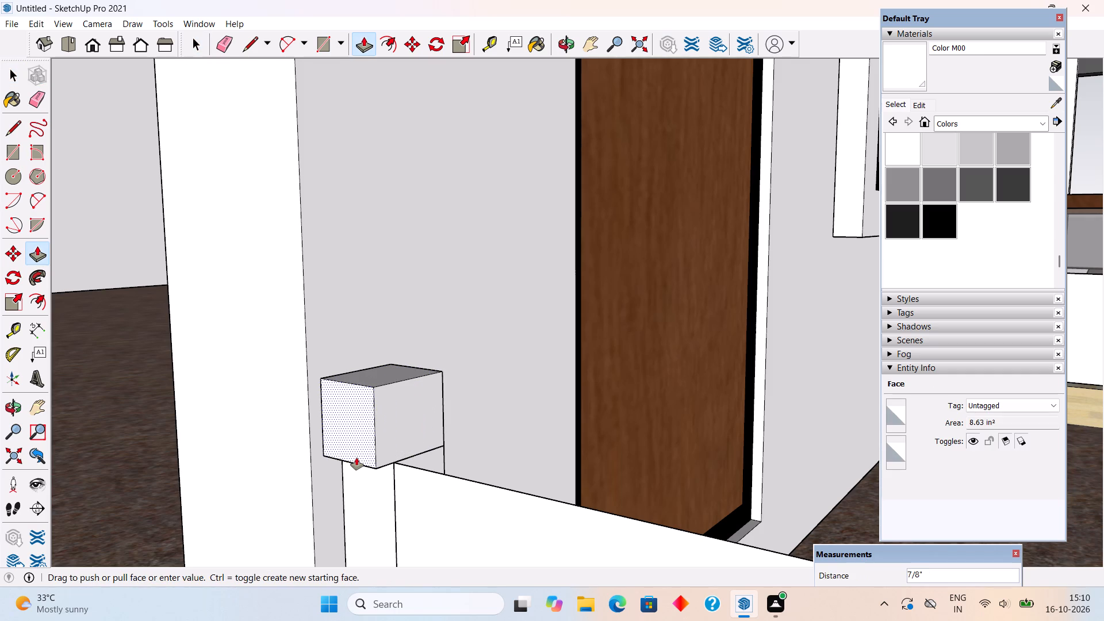
type("2\"")
key("Return")
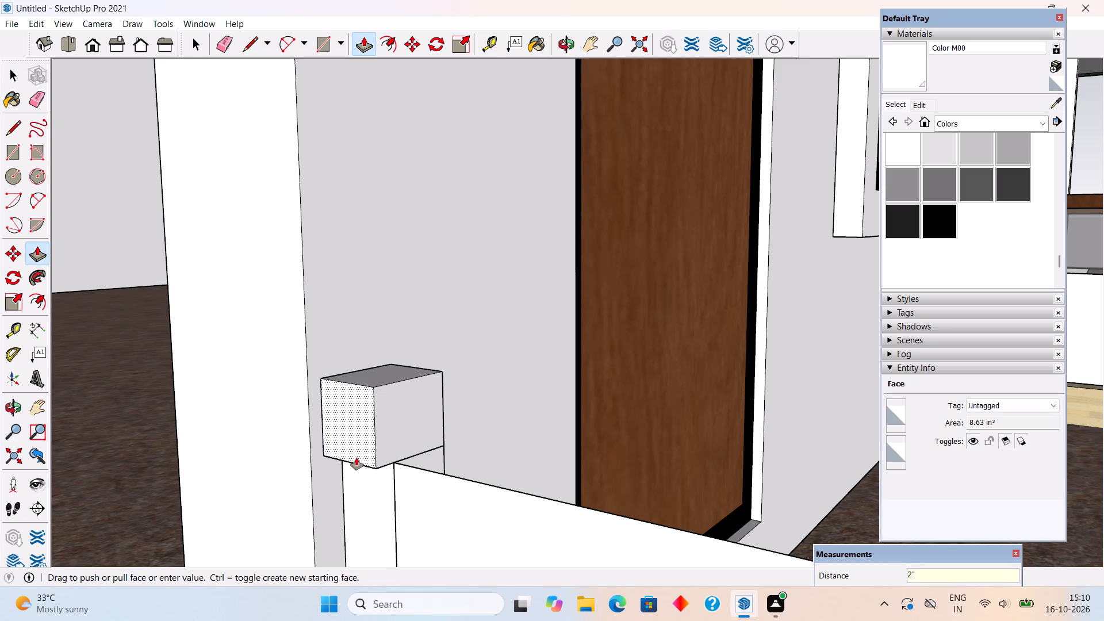
key("space")
type("p")
left_click(356, 458)
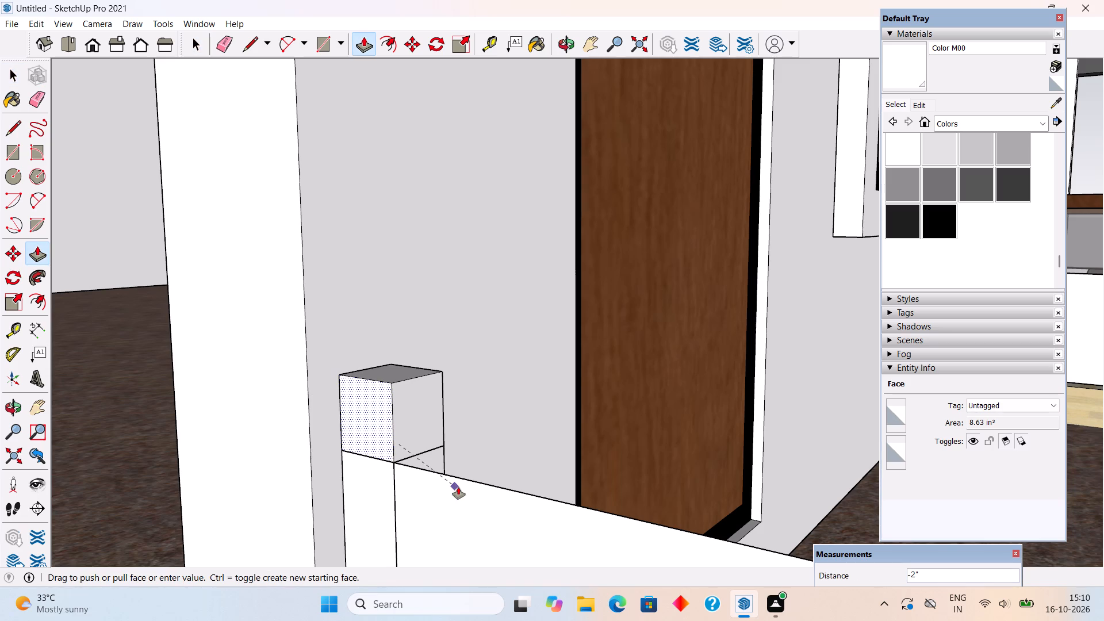
key("space")
Group the whole block on top of the wall-end post.
left_click(378, 427)
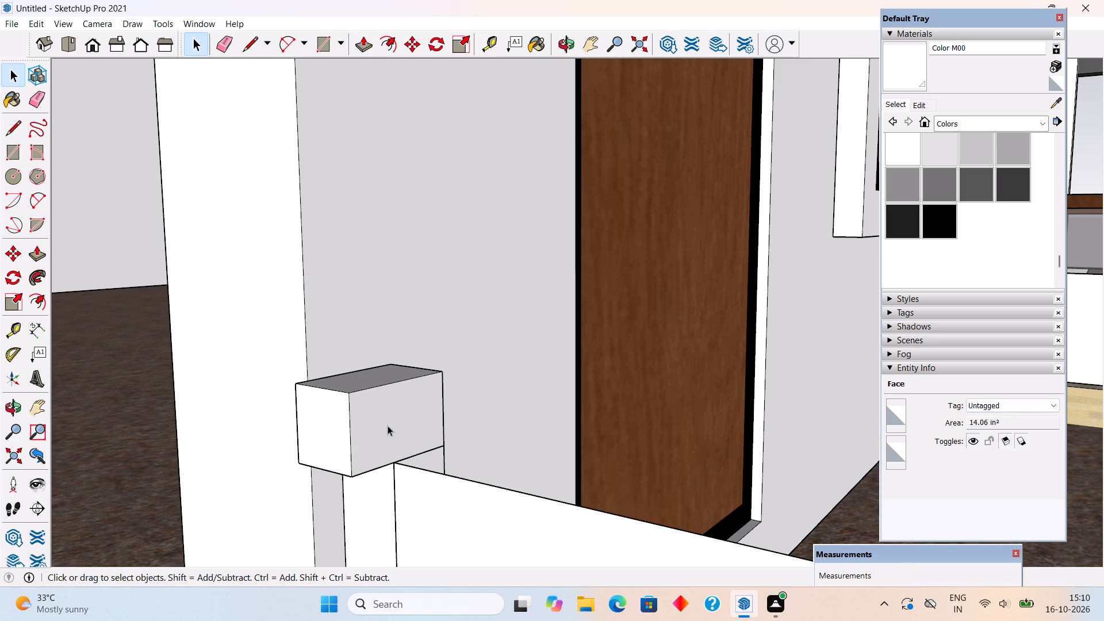
left_click(388, 425)
triple_click(402, 427)
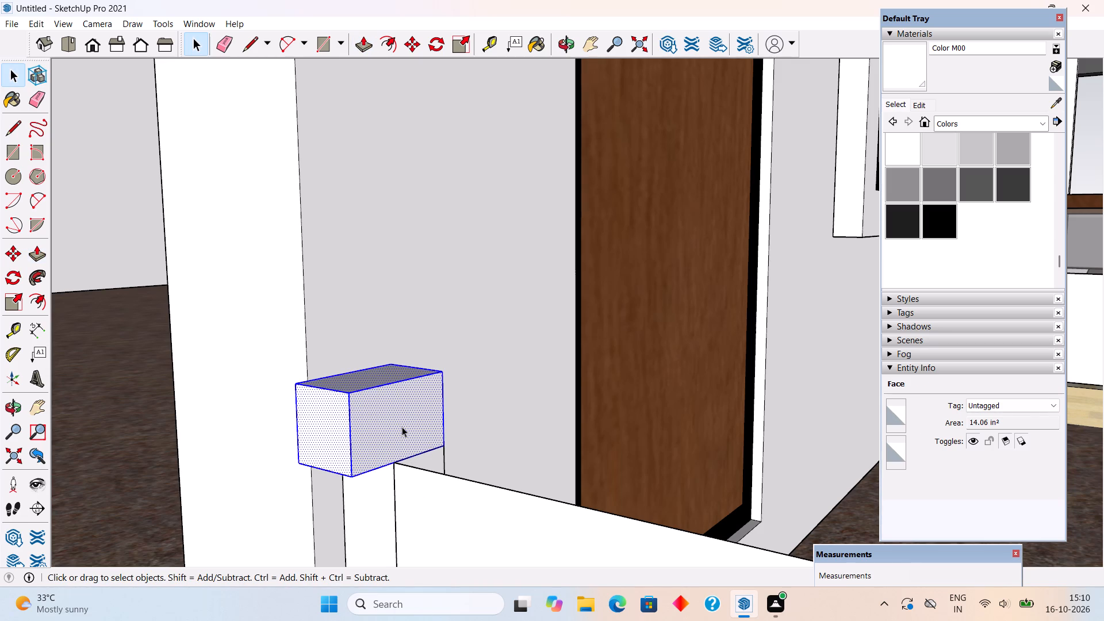
right_click(402, 427)
left_click(431, 333)
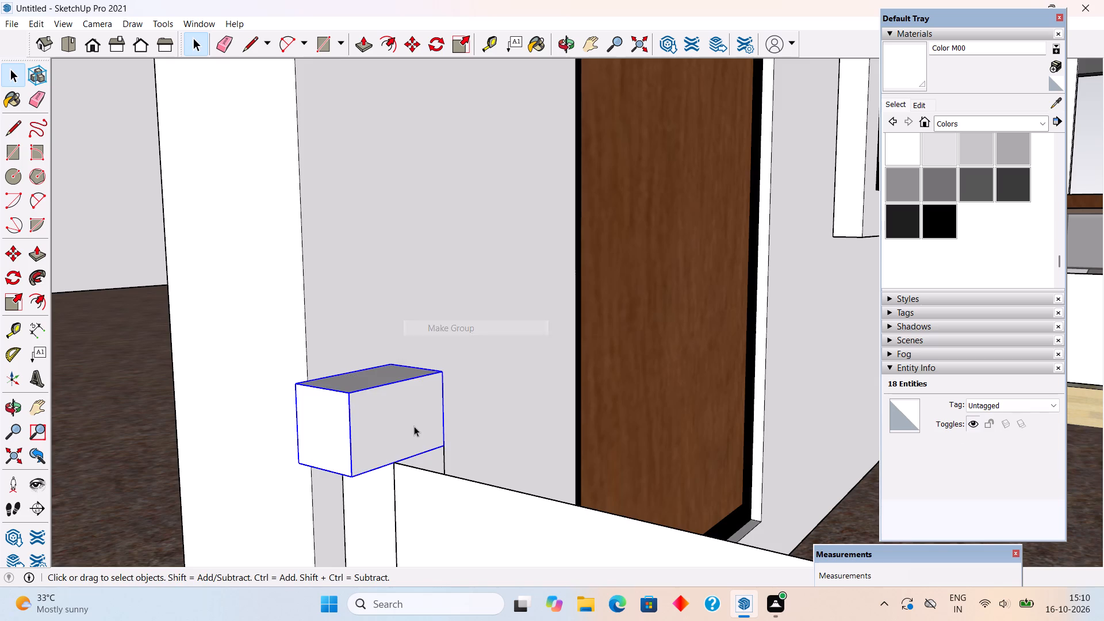
Inside the block's group, extend it along the side railing about 2' 7 11/16" to the front corner, plus another 2".
triple_click(414, 426)
key("p")
left_click(414, 426)
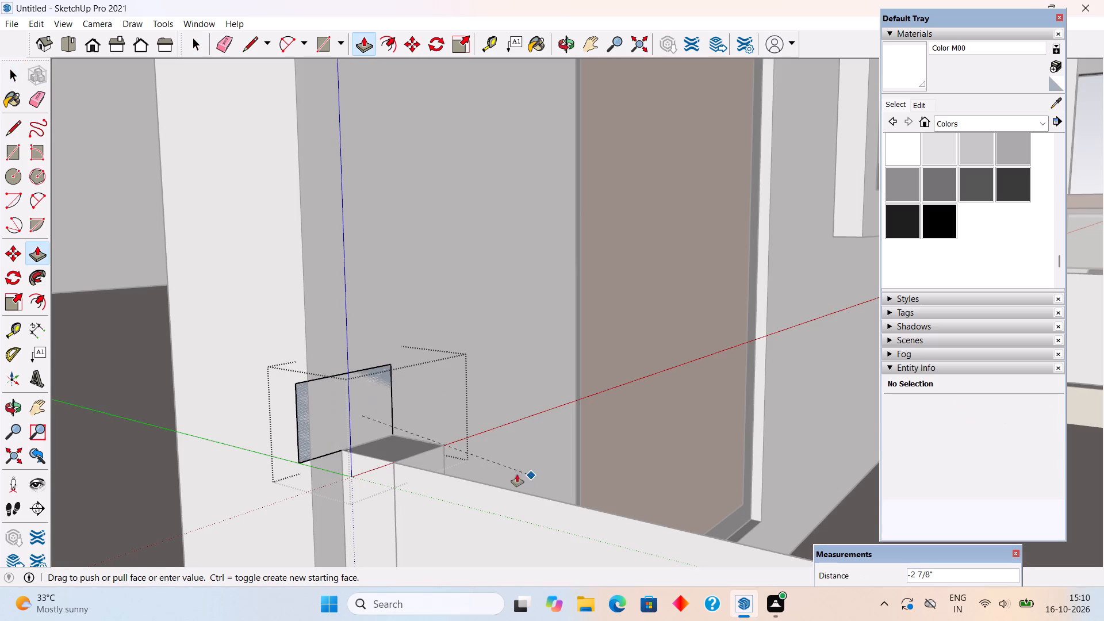
scroll(525, 506, "down", 18)
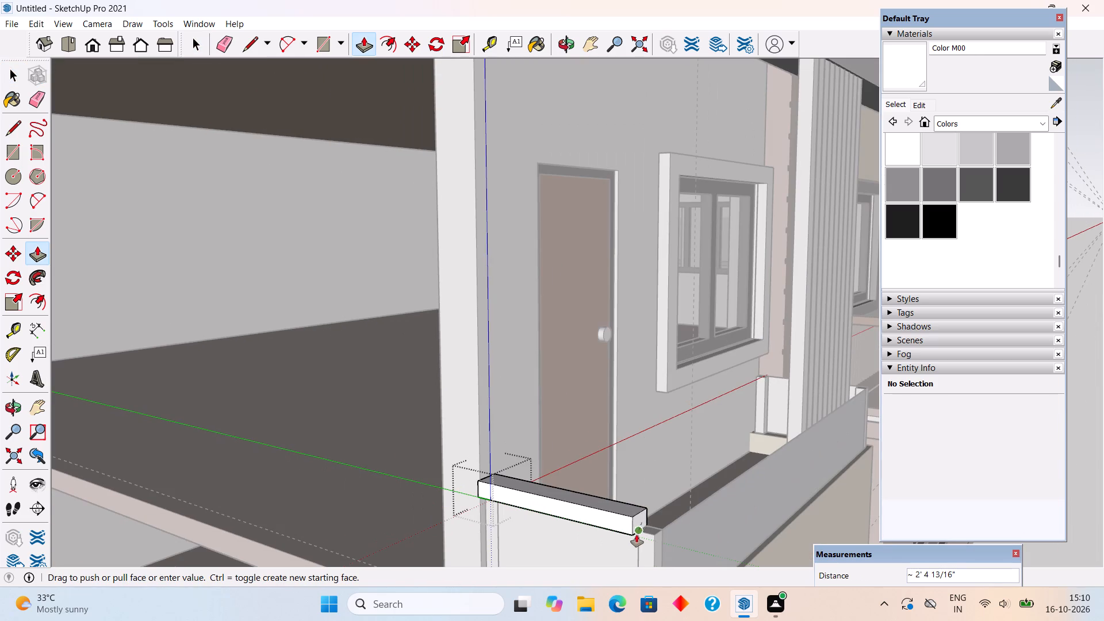
left_click(669, 543)
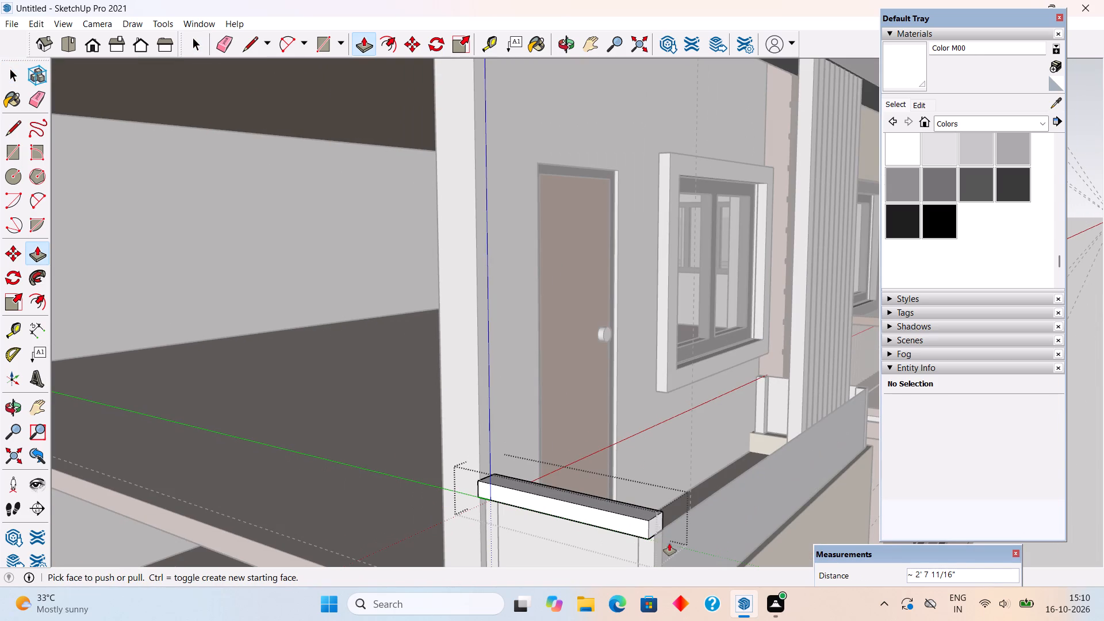
left_click(660, 526)
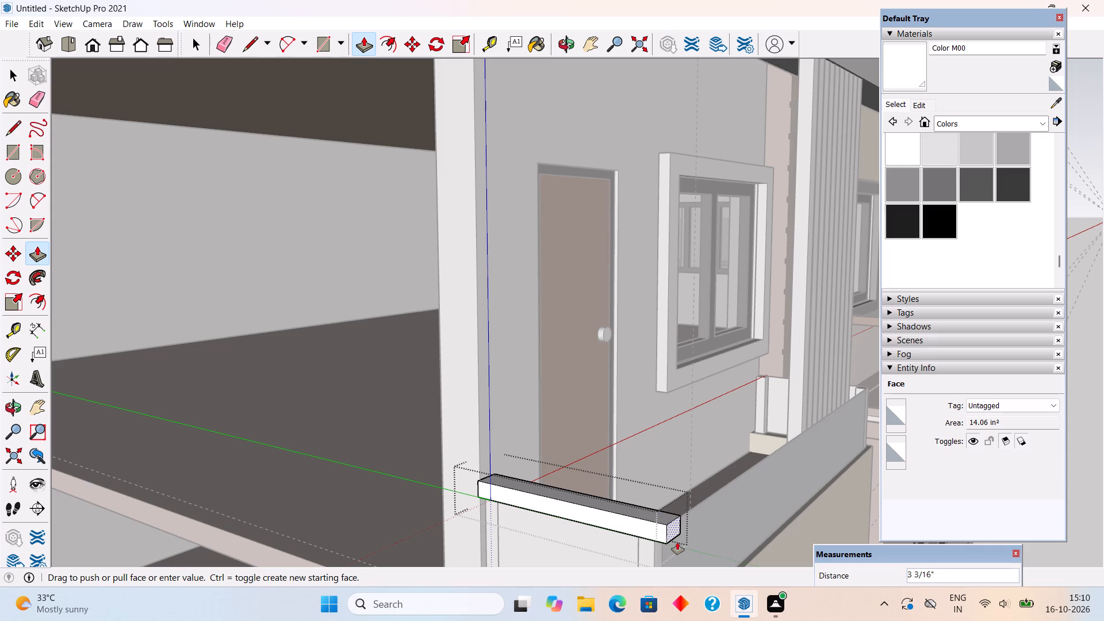
type("2\"")
key("Return")
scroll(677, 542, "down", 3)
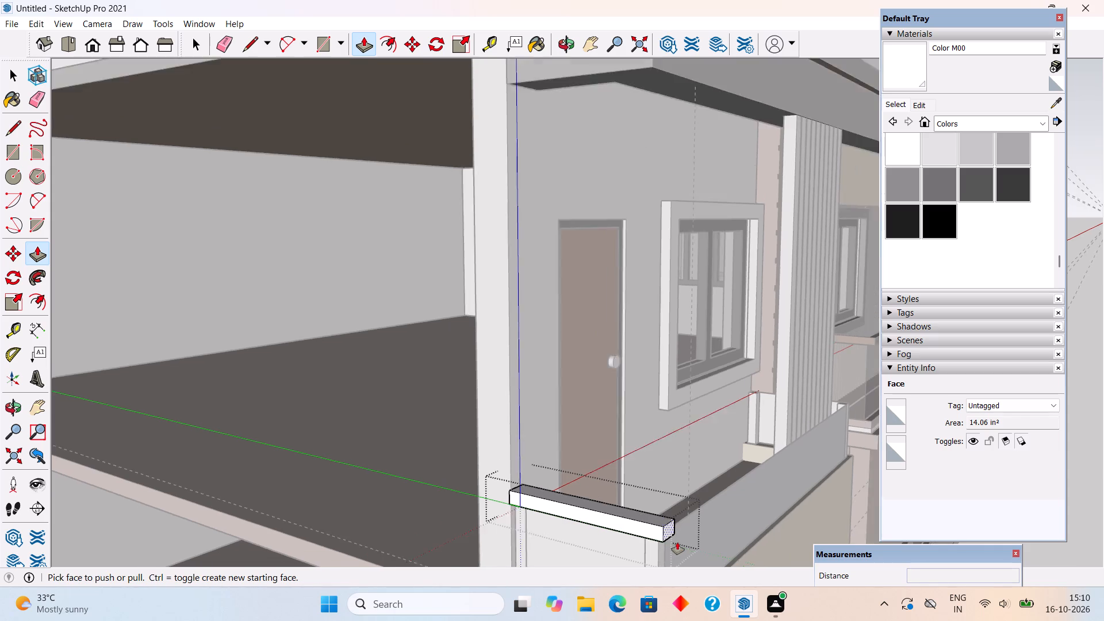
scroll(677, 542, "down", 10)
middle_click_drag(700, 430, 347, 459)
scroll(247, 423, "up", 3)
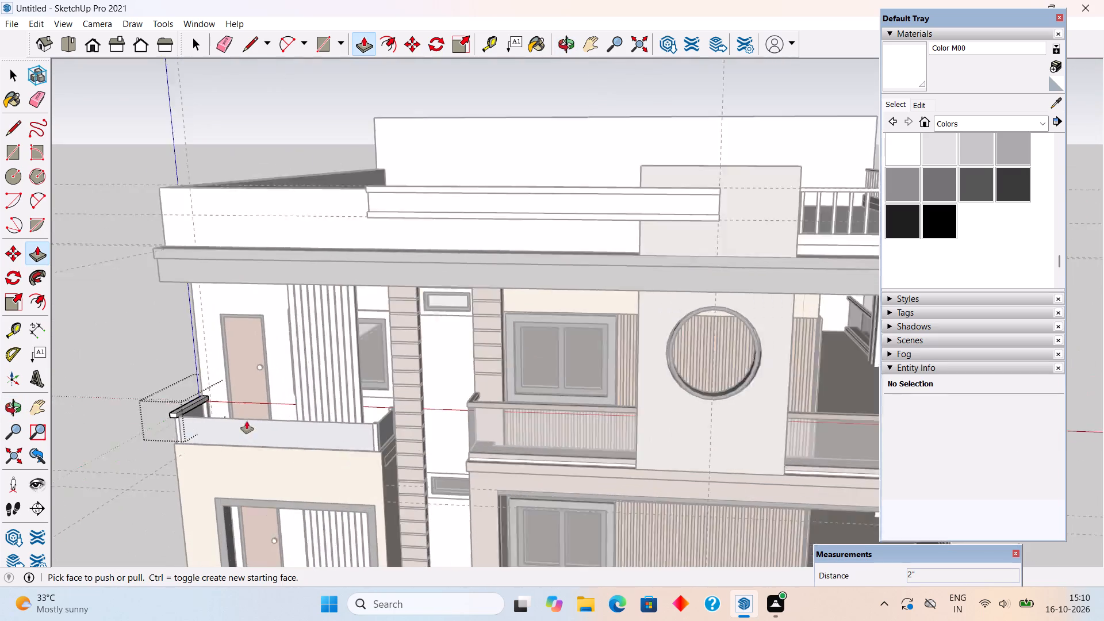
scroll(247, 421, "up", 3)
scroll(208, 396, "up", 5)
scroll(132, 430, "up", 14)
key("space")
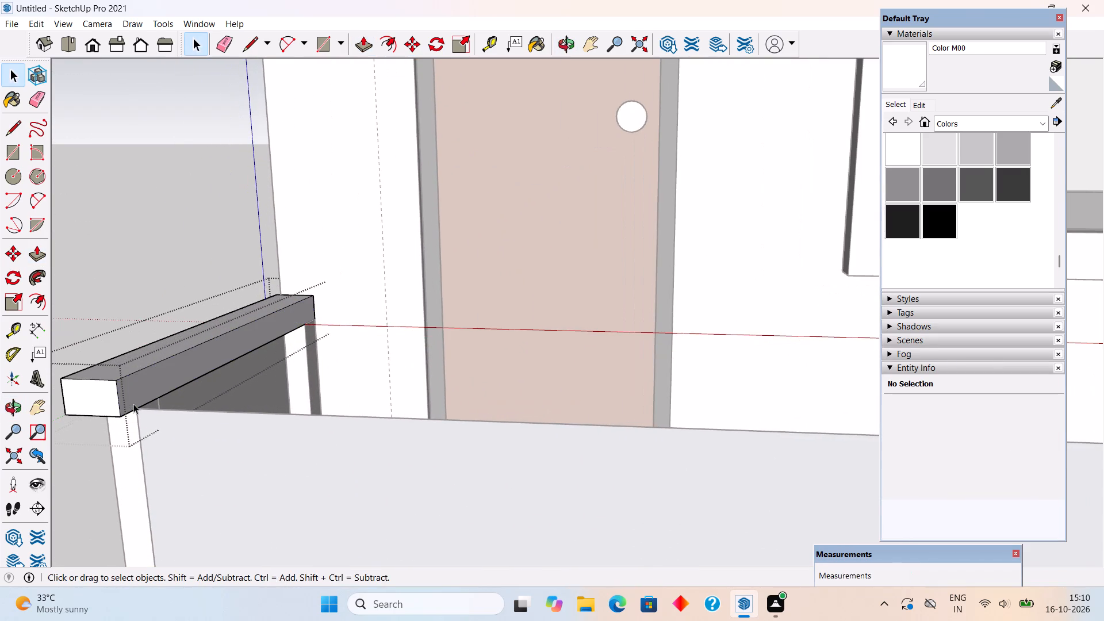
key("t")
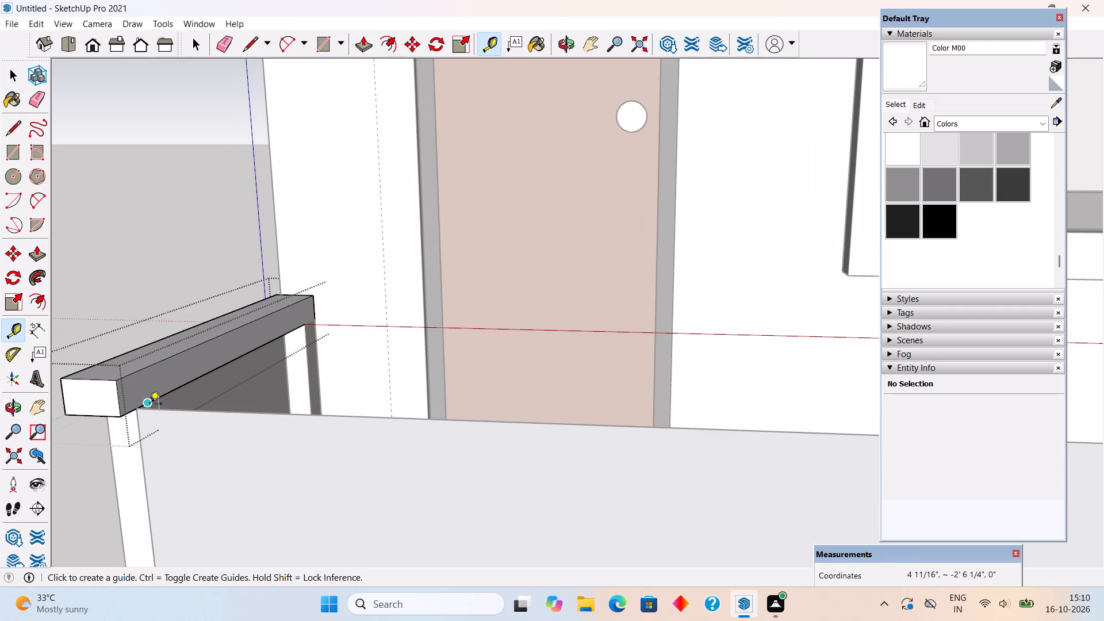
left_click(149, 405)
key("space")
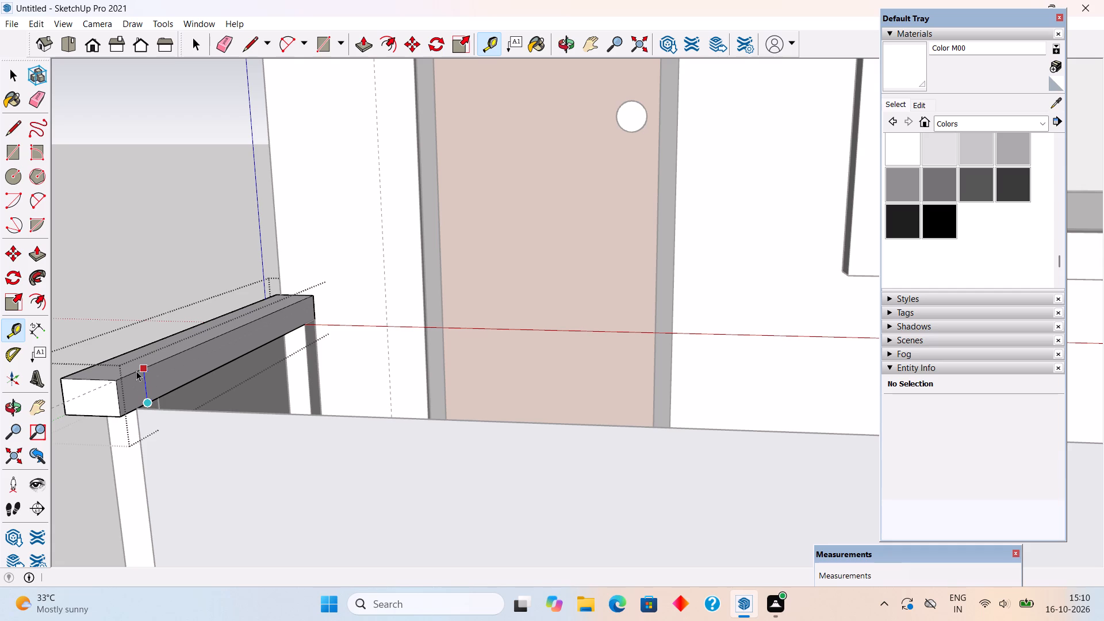
Draw a 3" vertical line across the side handrail's inner face near its front end, marking the handrail's corner.
key("l")
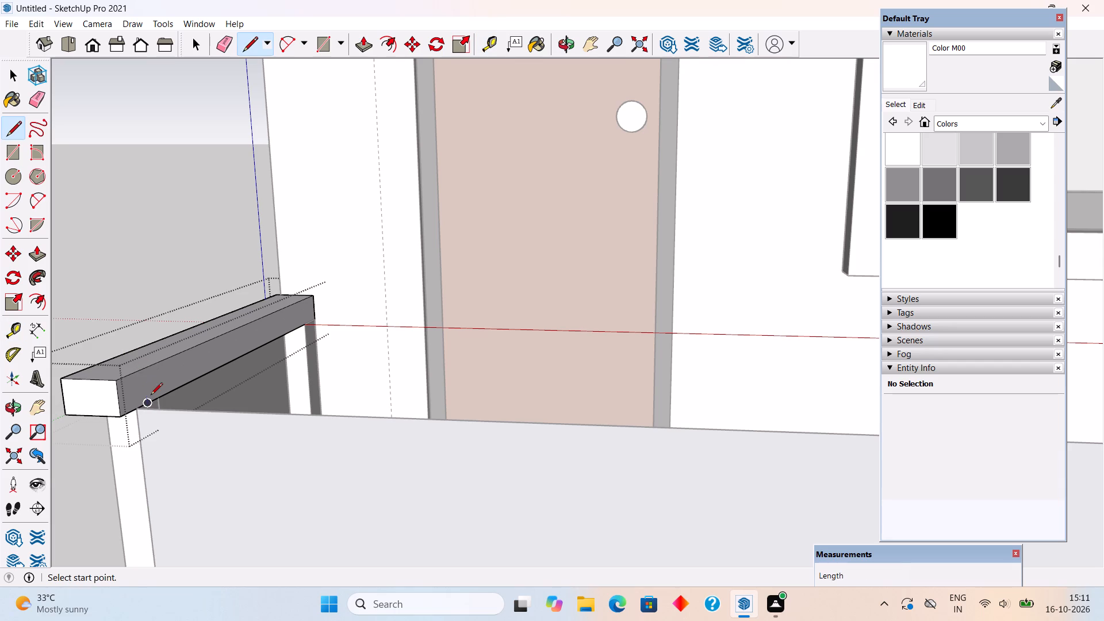
scroll(152, 398, "up", 3)
left_click(148, 402)
left_click_drag(148, 402, 138, 384)
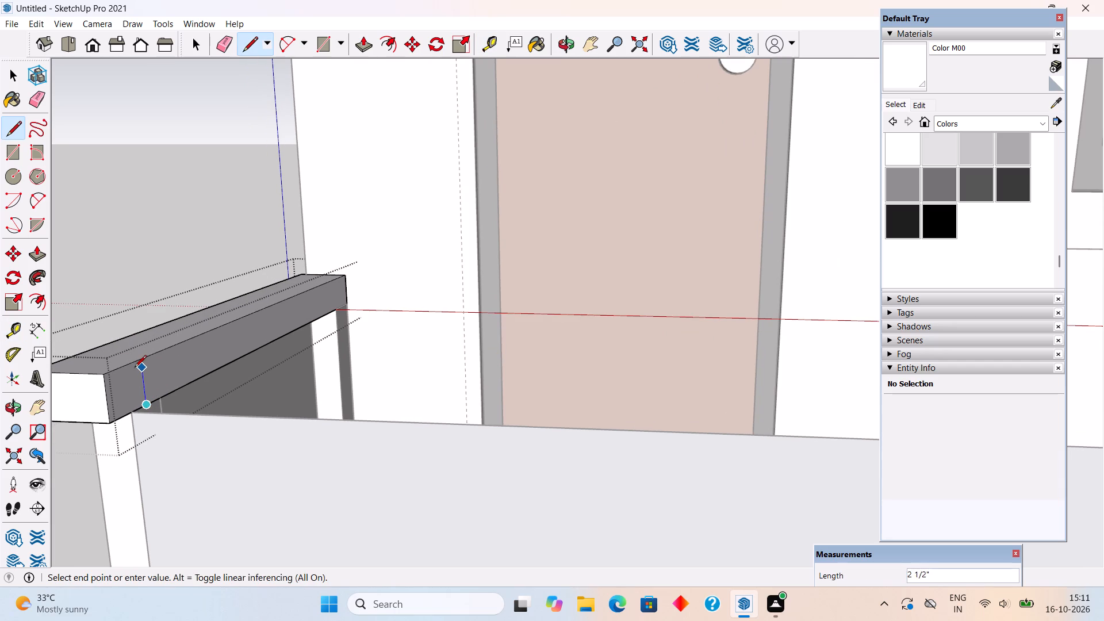
left_click(133, 365)
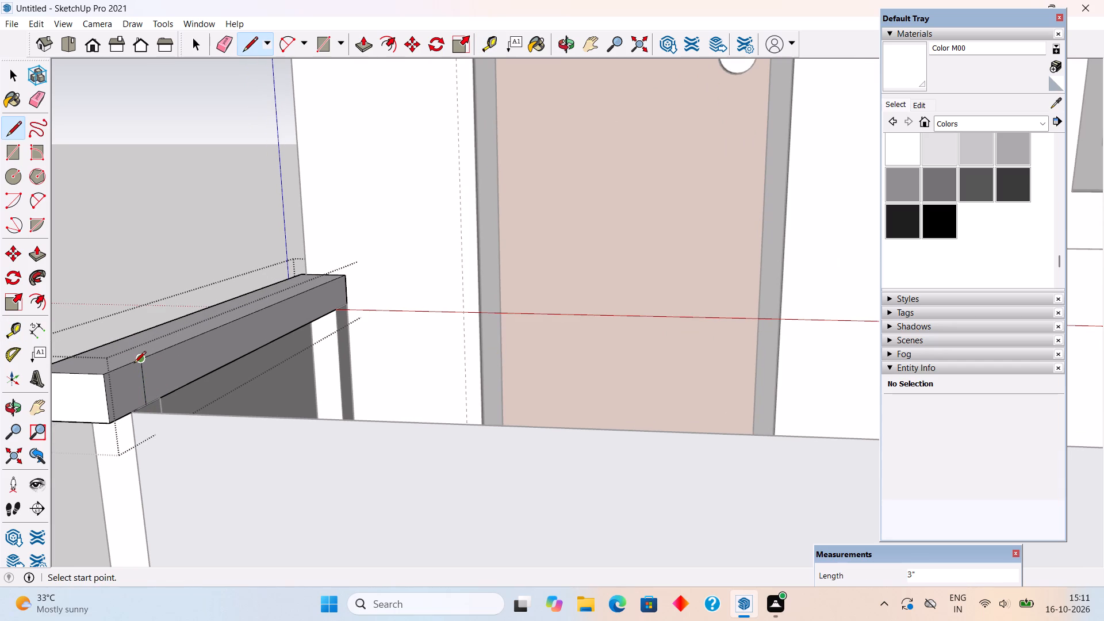
Extrude the marked corner face about 10' 10 9/16" along the top of the front railing to its far post.
key("l")
key("p")
left_click(126, 395)
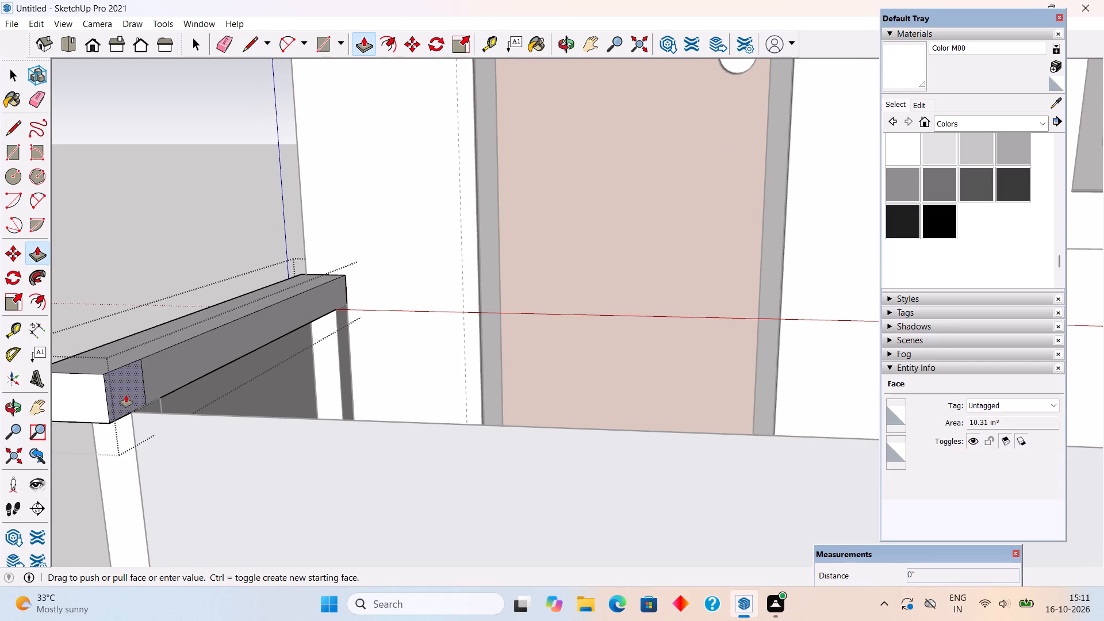
scroll(225, 415, "down", 17)
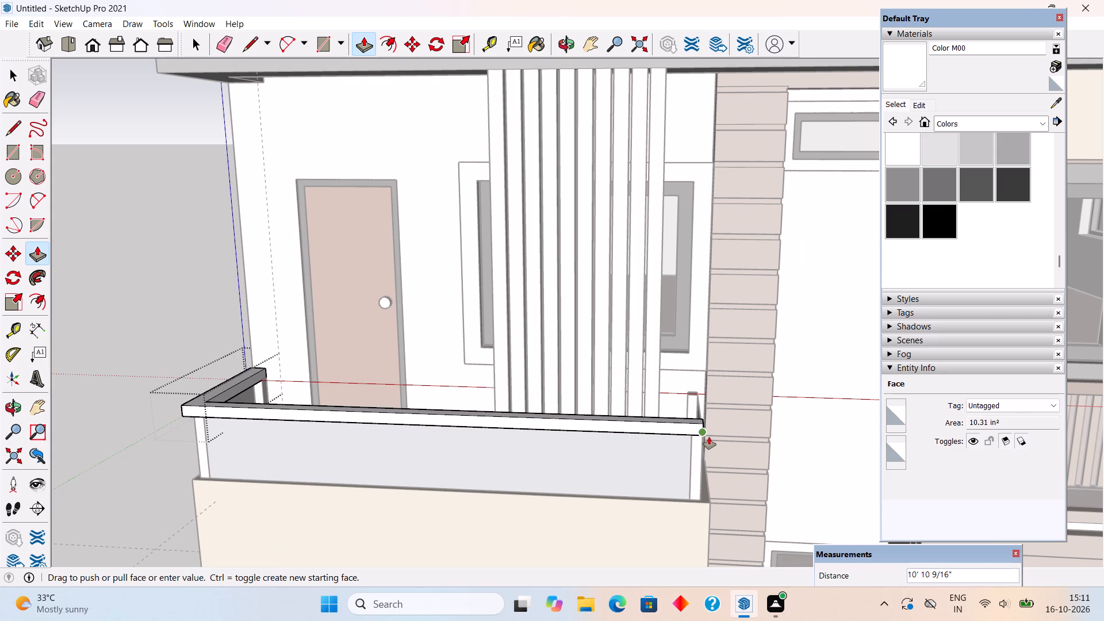
left_click(709, 437)
Extend the far end of the front handrail about 1 15/16" past the post.
scroll(592, 440, "down", 6)
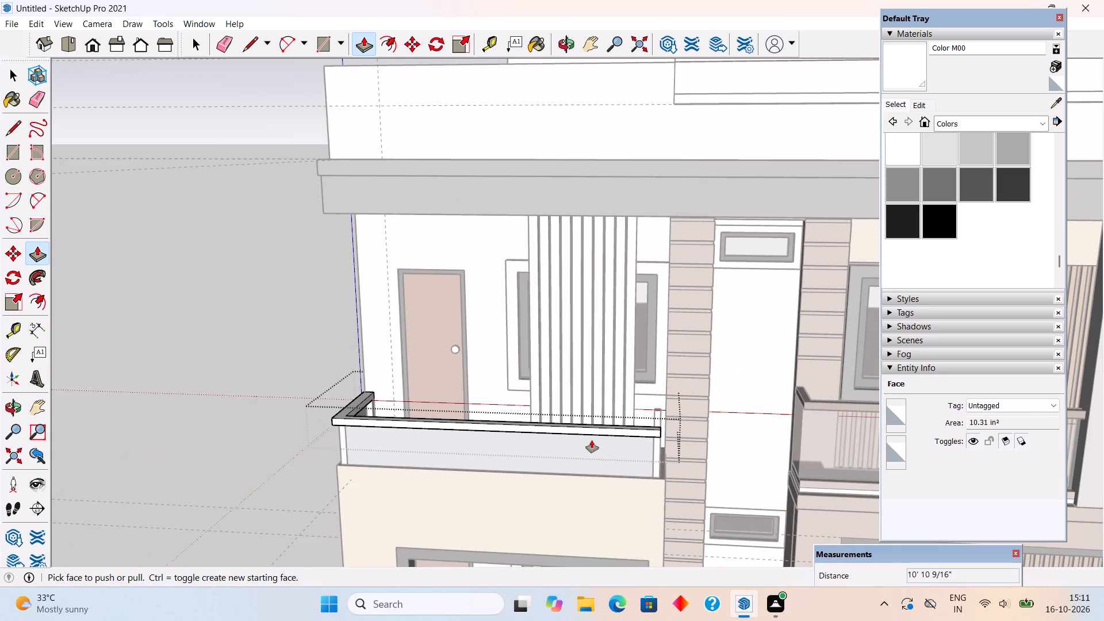
key("space")
middle_click_drag(538, 407, 376, 381)
scroll(539, 444, "up", 11)
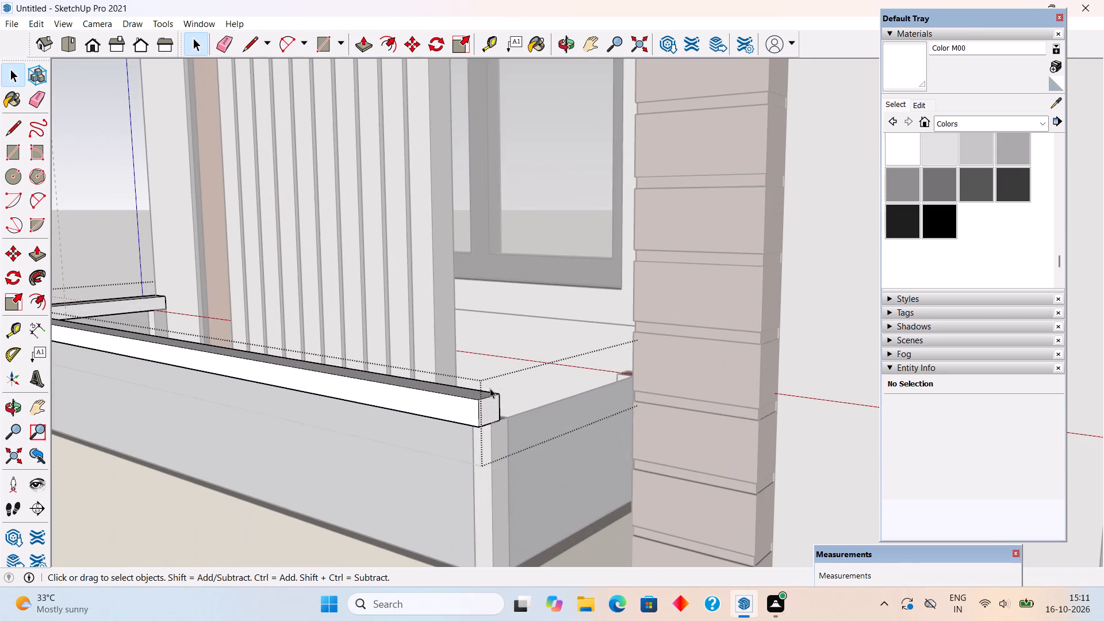
left_click(489, 413)
key("p")
left_click(489, 413)
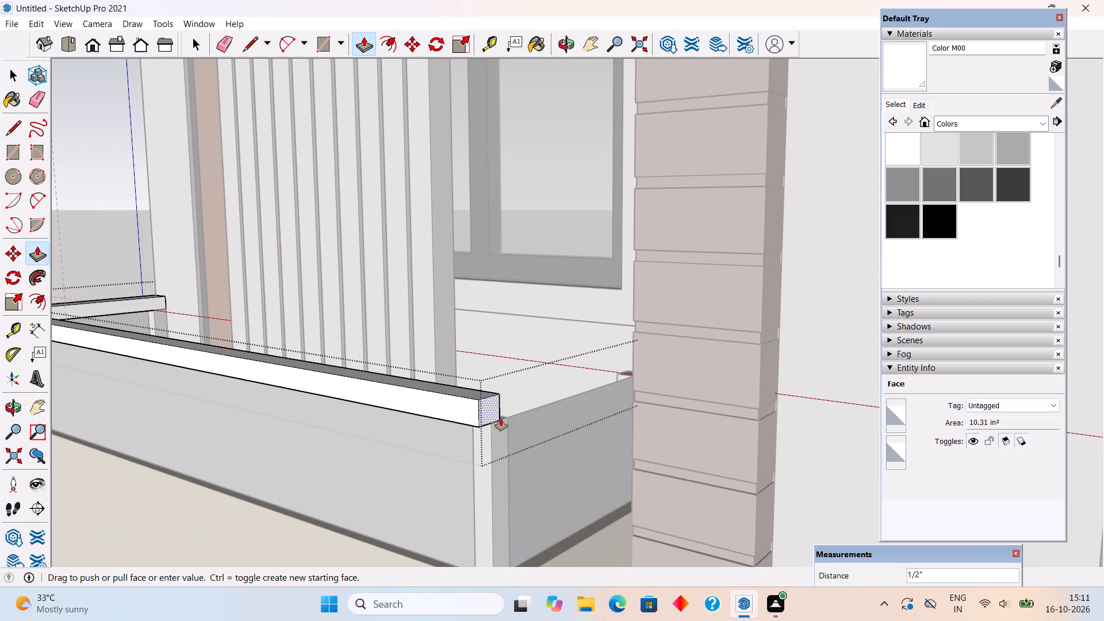
left_click(503, 419)
scroll(503, 419, "down", 11)
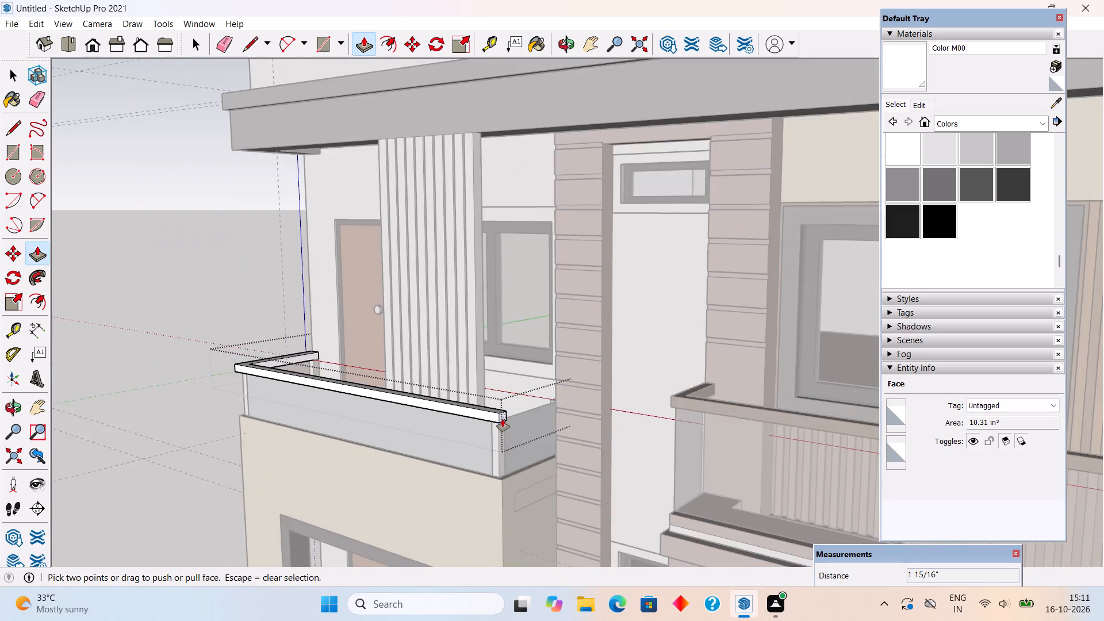
Hide the vertical post screen group standing at the top-floor balcony.
scroll(503, 419, "down", 5)
middle_click_drag(327, 437, 896, 480)
middle_click_drag(573, 486, 664, 488)
middle_click_drag(754, 450, 800, 462)
scroll(745, 440, "down", 4)
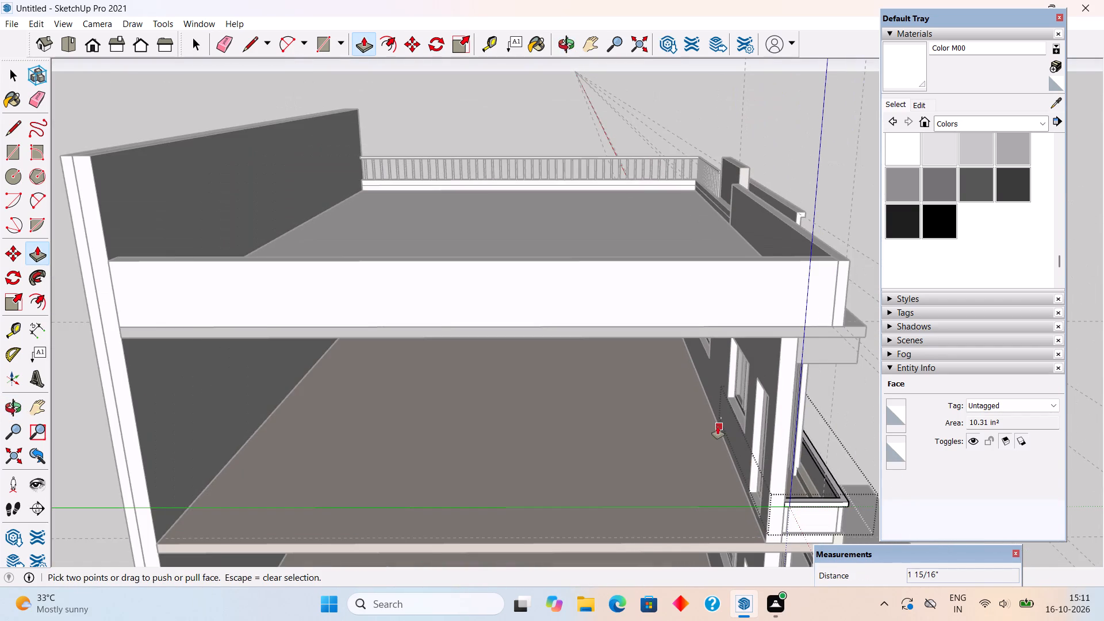
key("space")
left_click(838, 401)
scroll(831, 419, "up", 10)
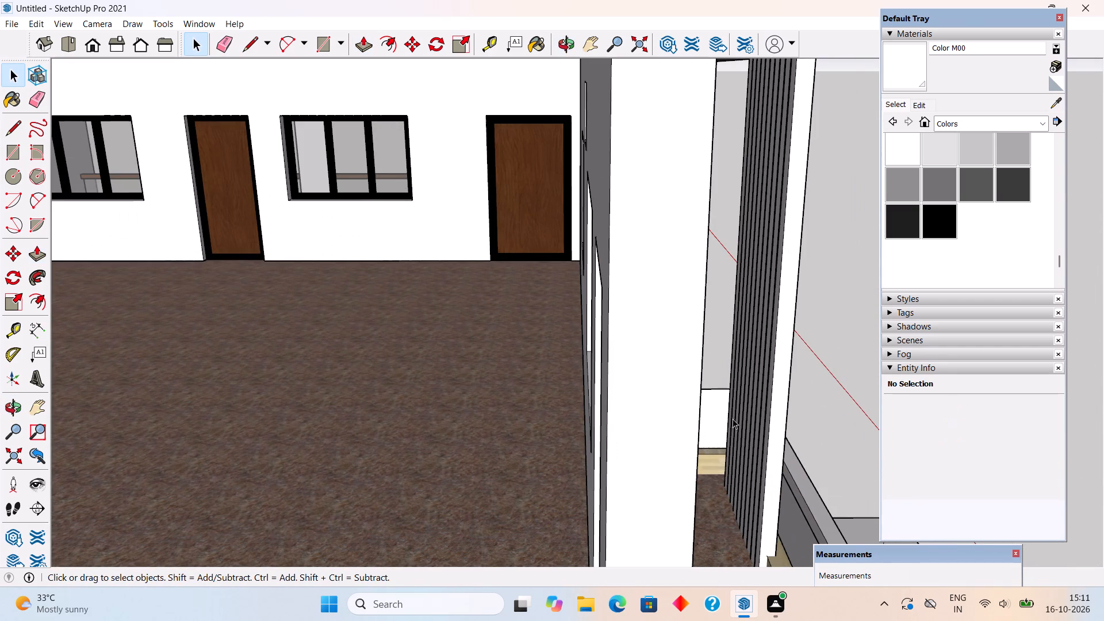
left_click(743, 409)
right_click(743, 409)
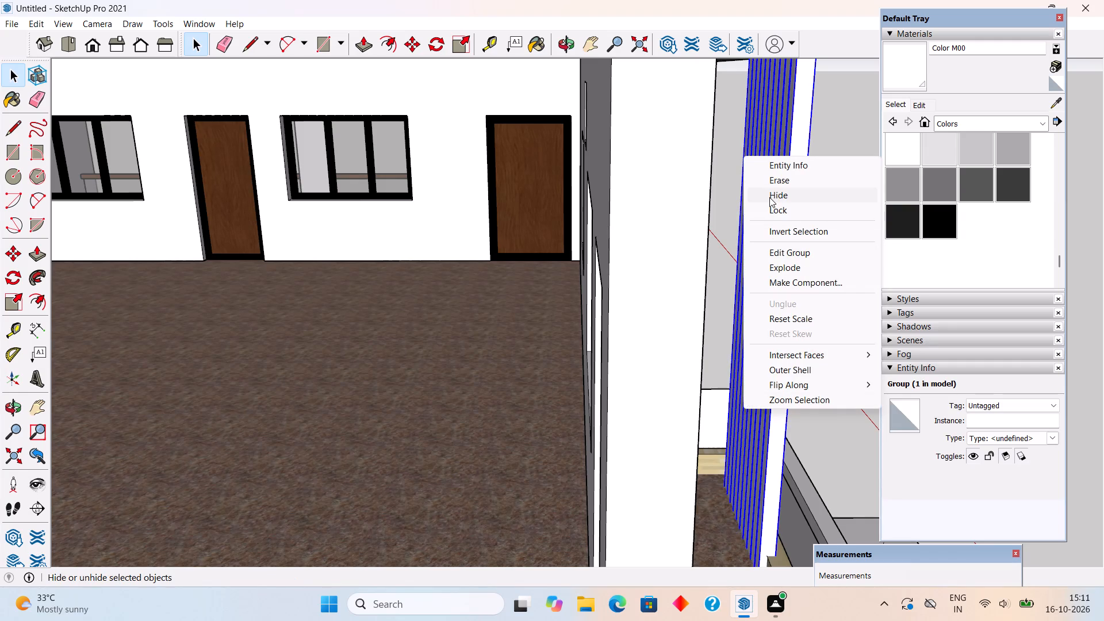
left_click(769, 197)
Inside the handrail's group, draw a 3" vertical line across the front handrail's inner face near its far end.
scroll(780, 304, "up", 4)
scroll(686, 335, "down", 4)
scroll(670, 441, "up", 2)
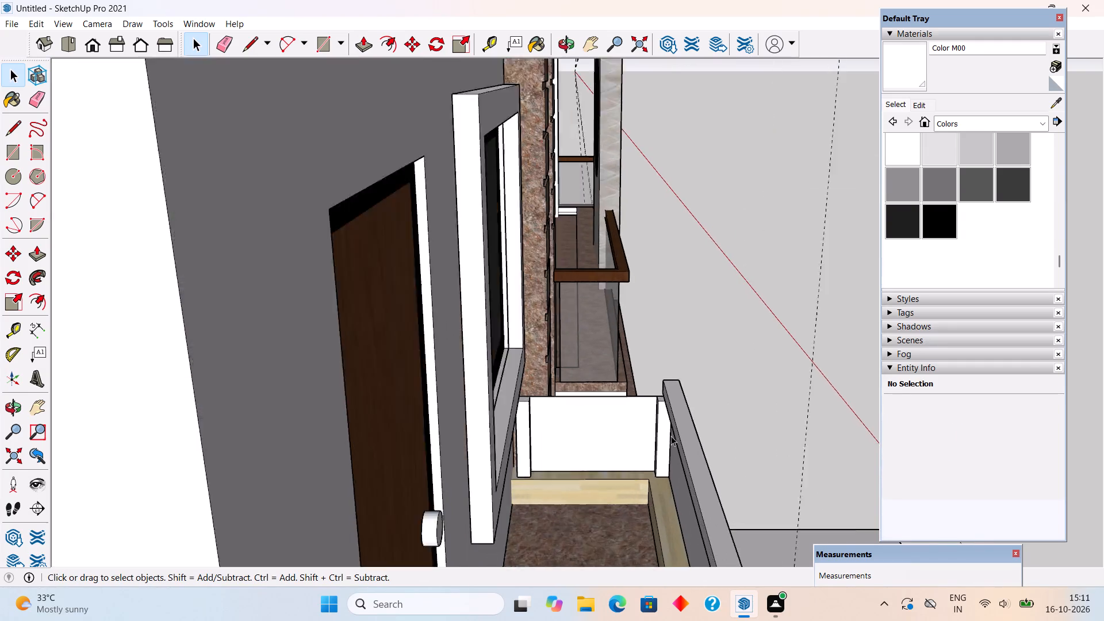
scroll(671, 436, "up", 12)
middle_click_drag(667, 384, 699, 374)
scroll(685, 366, "up", 3)
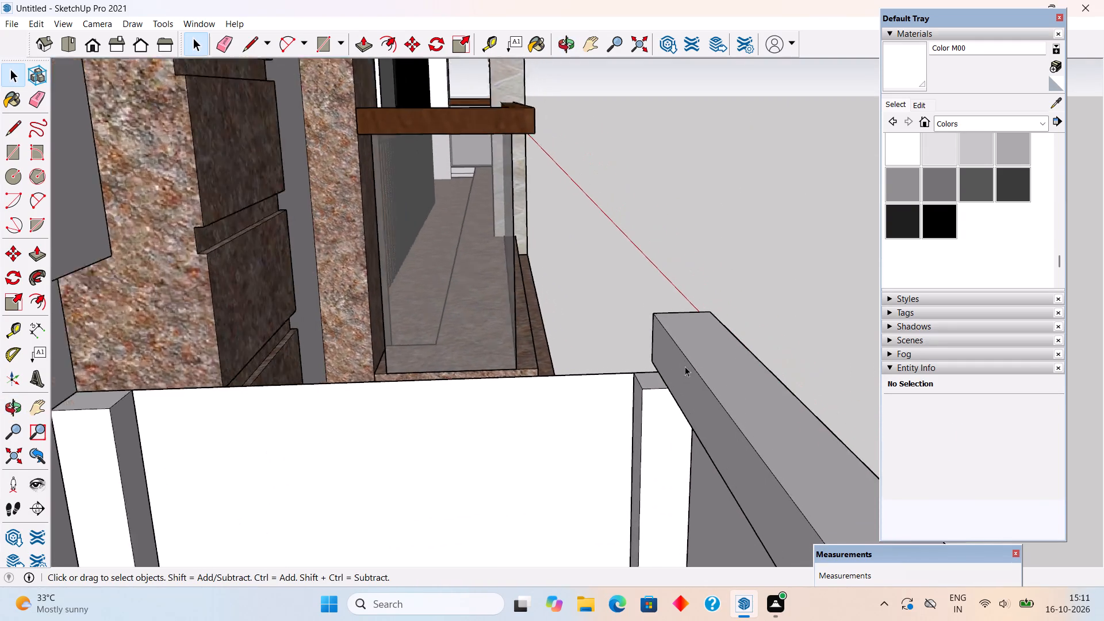
scroll(685, 366, "up", 2)
middle_click_drag(711, 407, 757, 416)
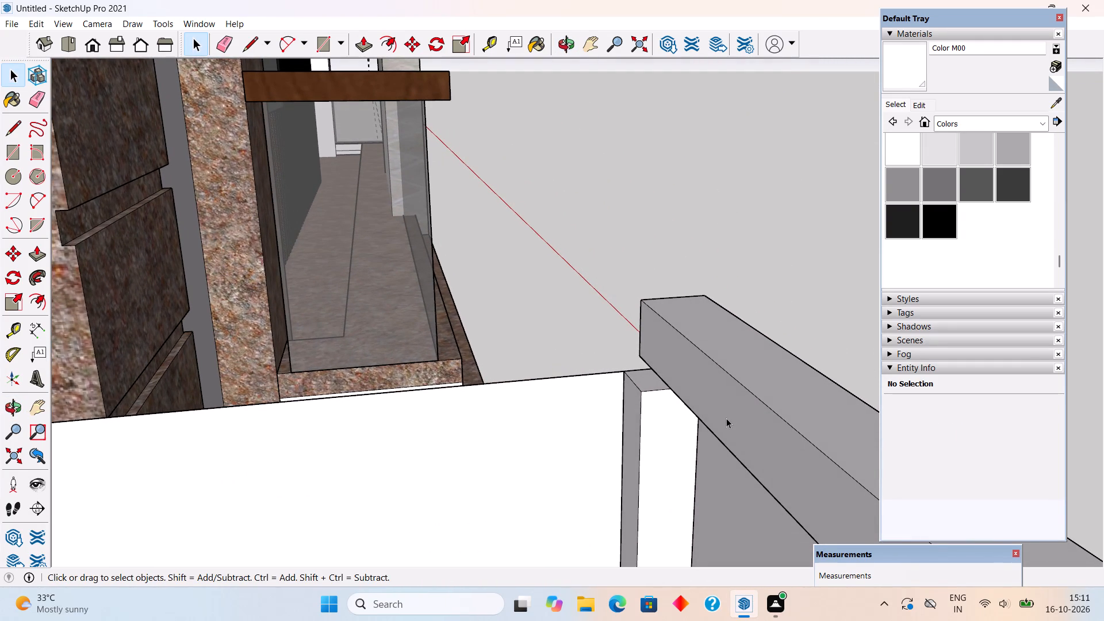
key("l")
left_click(681, 397)
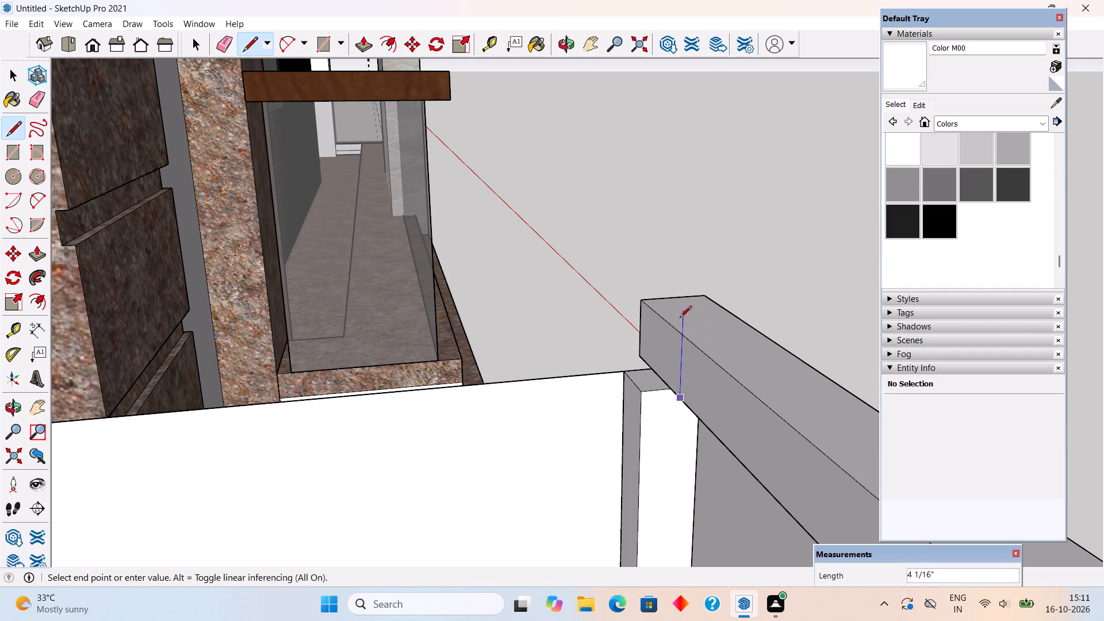
left_click(681, 337)
key("p")
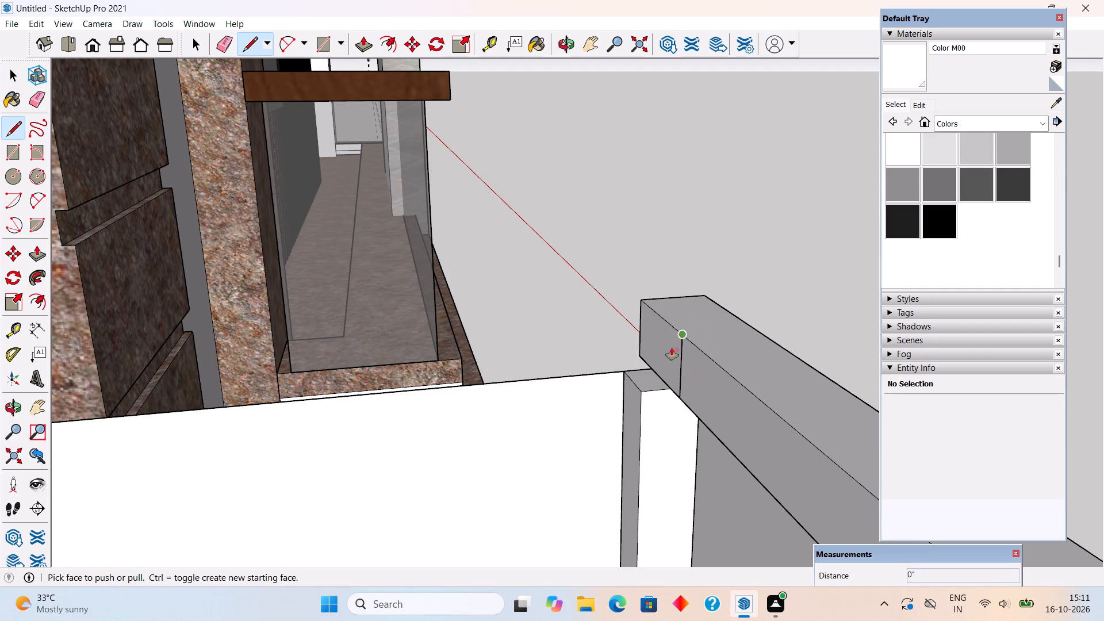
left_click(672, 348)
key("space")
triple_click(674, 354)
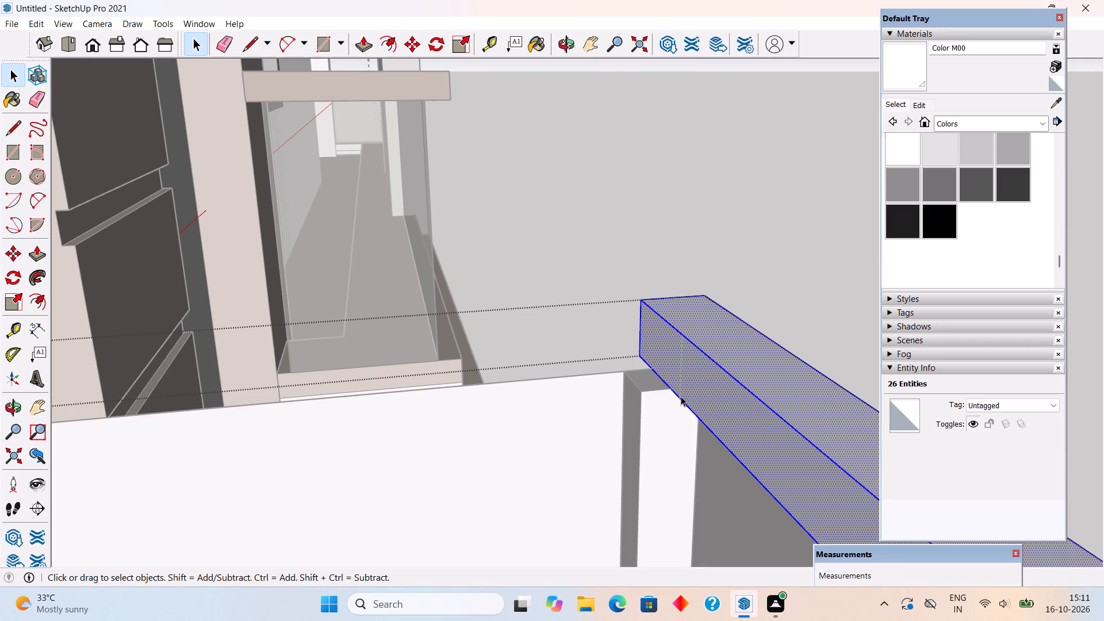
key("l")
left_click(681, 397)
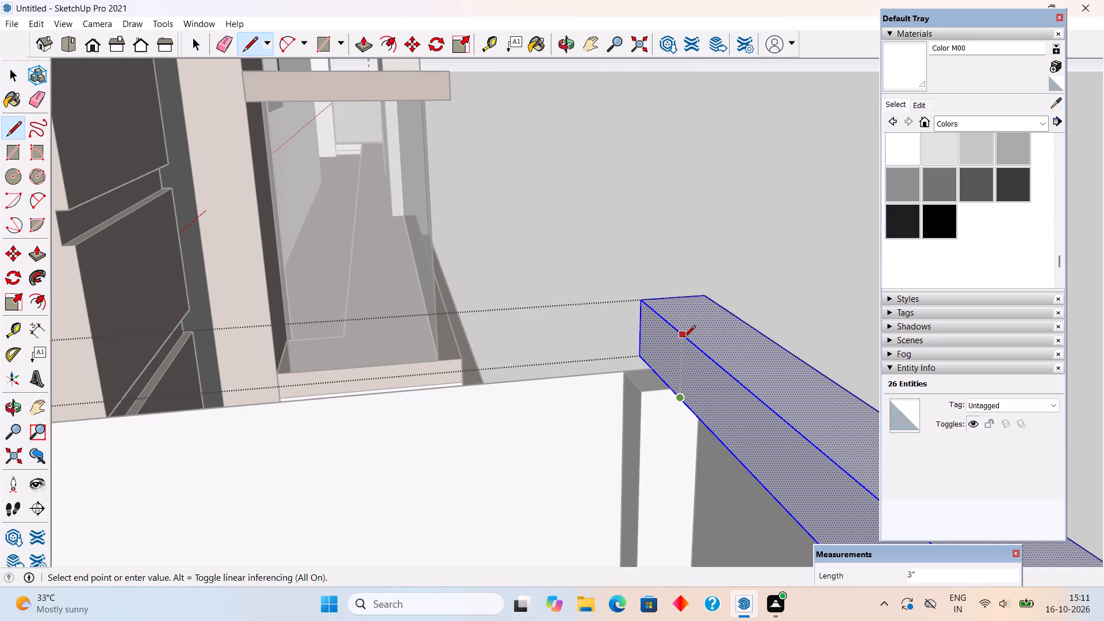
left_click(684, 338)
Extrude the marked end face of the front handrail about 2' 9 1/8" over the far side railing to the house wall.
key("space")
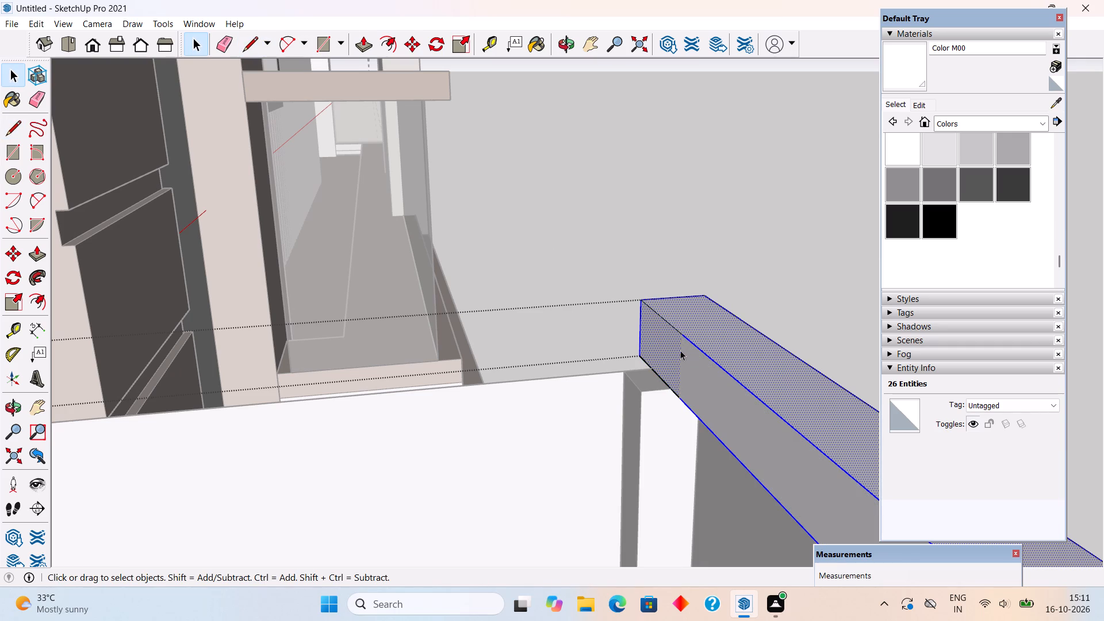
key("p")
left_click(668, 351)
scroll(585, 376, "down", 9)
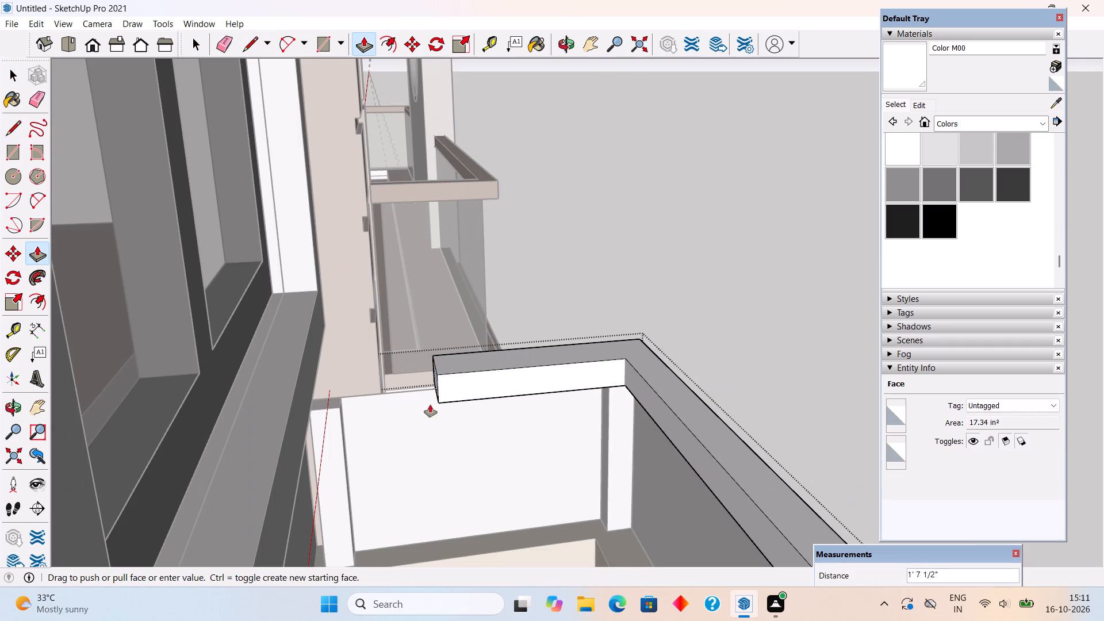
middle_click_drag(354, 412, 305, 344)
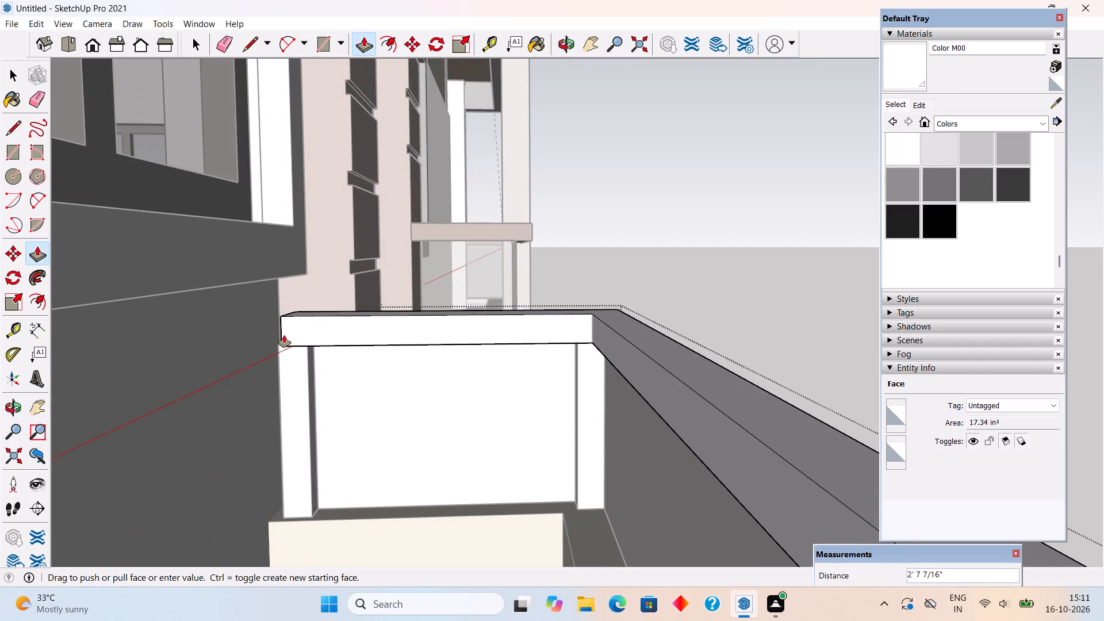
left_click(261, 346)
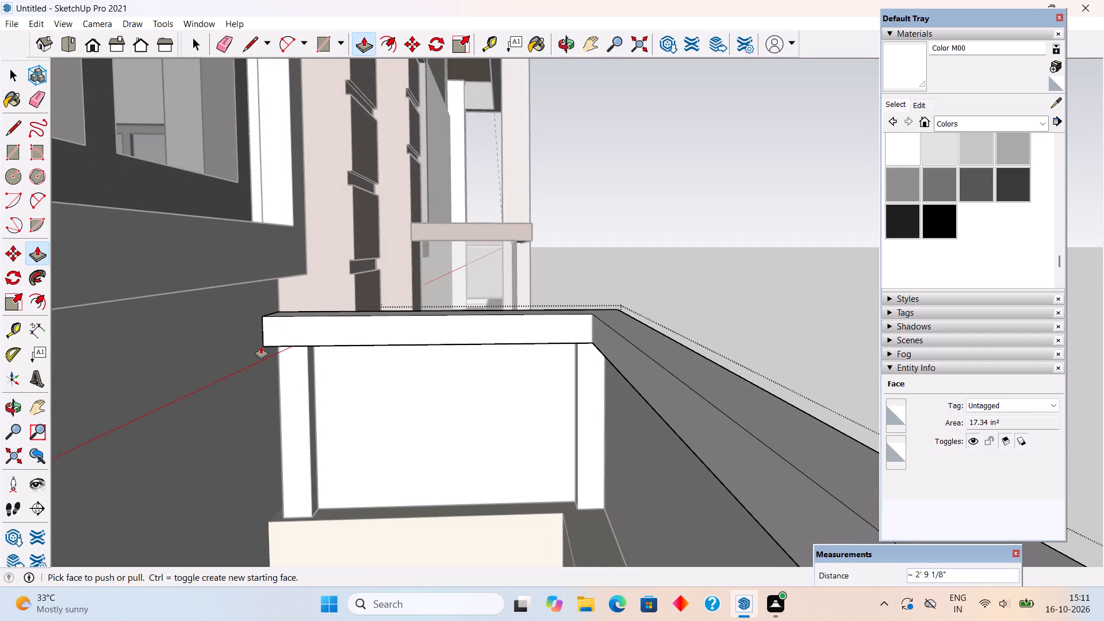
scroll(261, 346, "down", 5)
key("space")
left_click(675, 386)
Sample Translucent Glass Gray from a top-floor window and paint the balcony railing's far side and front panels with it.
scroll(675, 386, "down", 4)
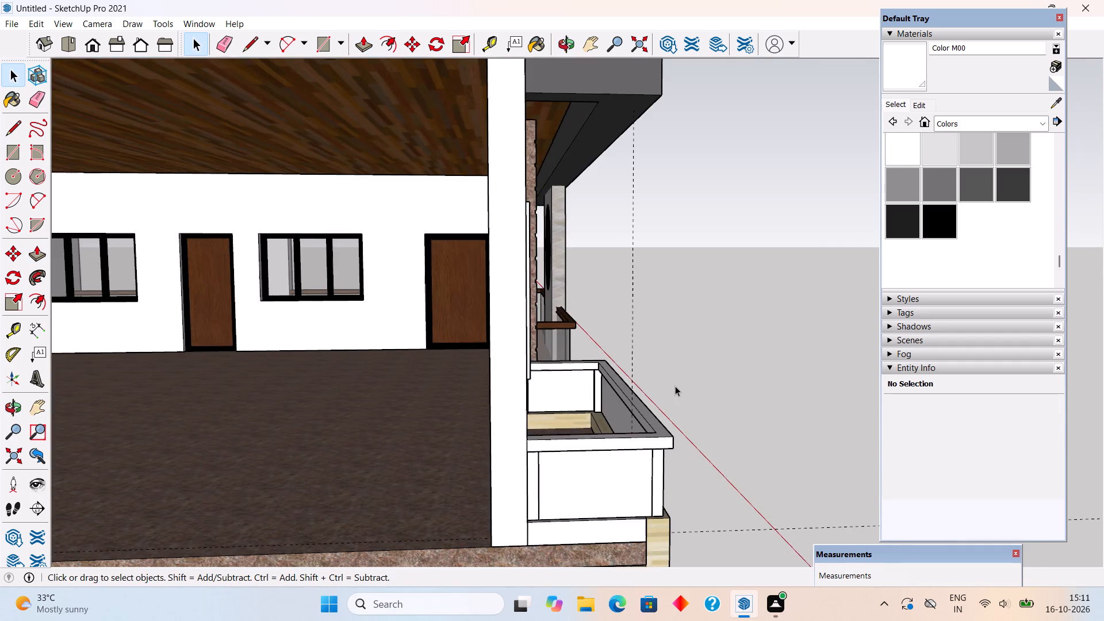
middle_click_drag(664, 402, 428, 393)
scroll(429, 394, "down", 5)
middle_click_drag(431, 413, 167, 413)
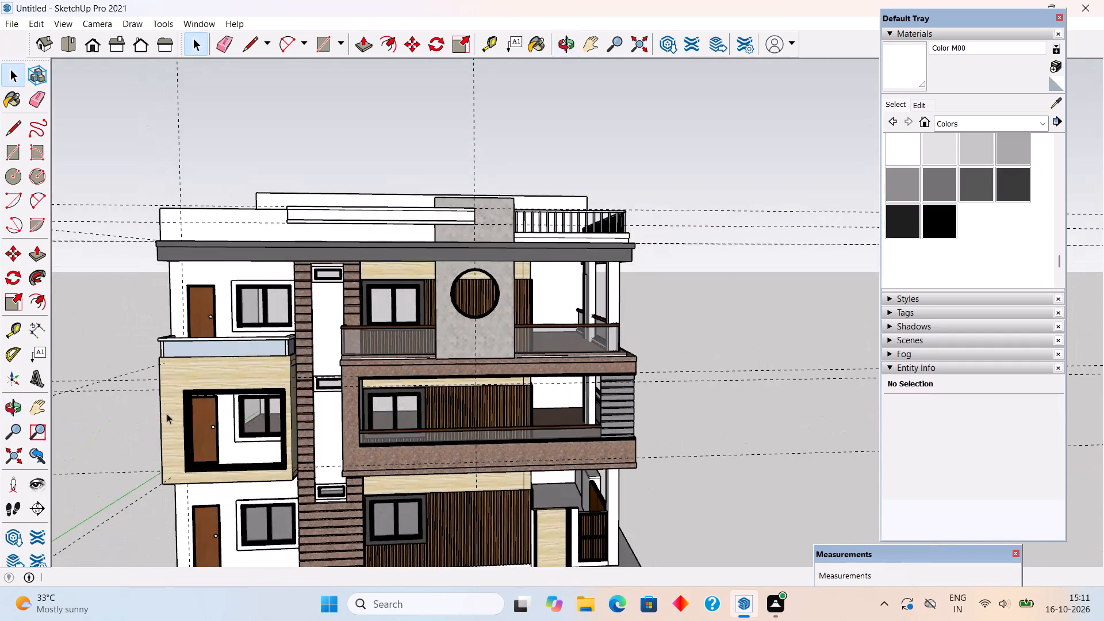
scroll(284, 344, "up", 16)
middle_click_drag(296, 344, 227, 363)
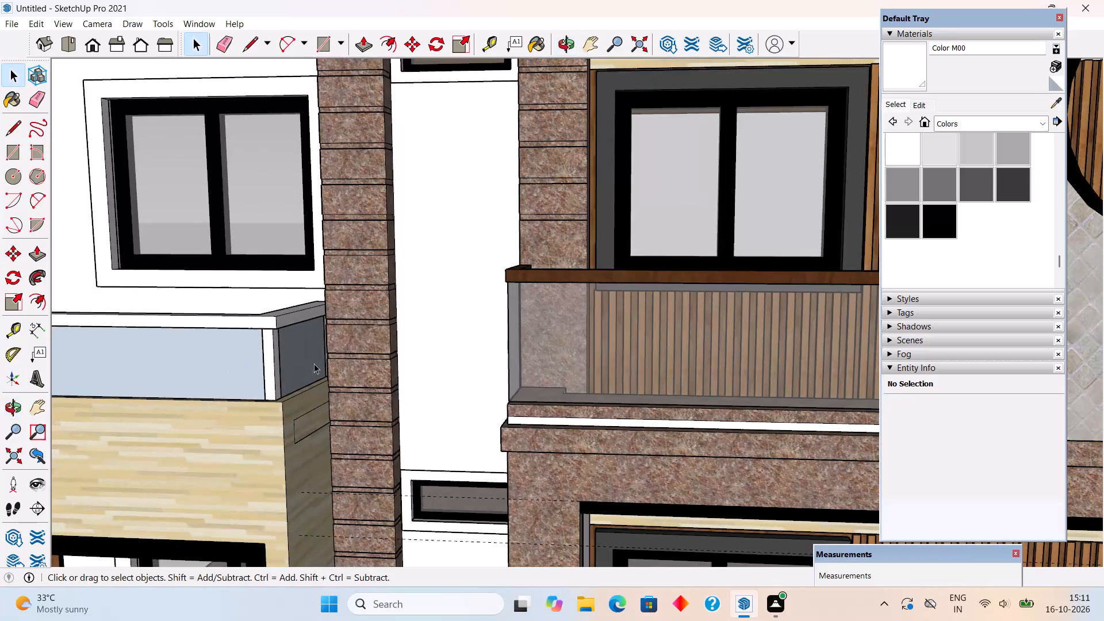
scroll(314, 363, "up", 5)
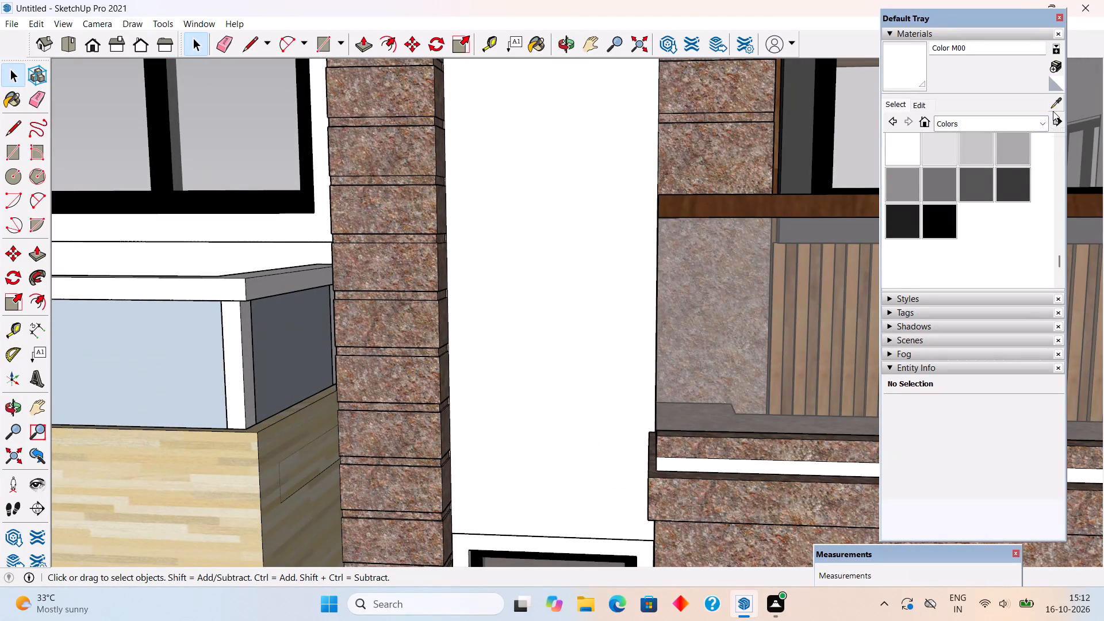
left_click(1049, 102)
left_click(871, 118)
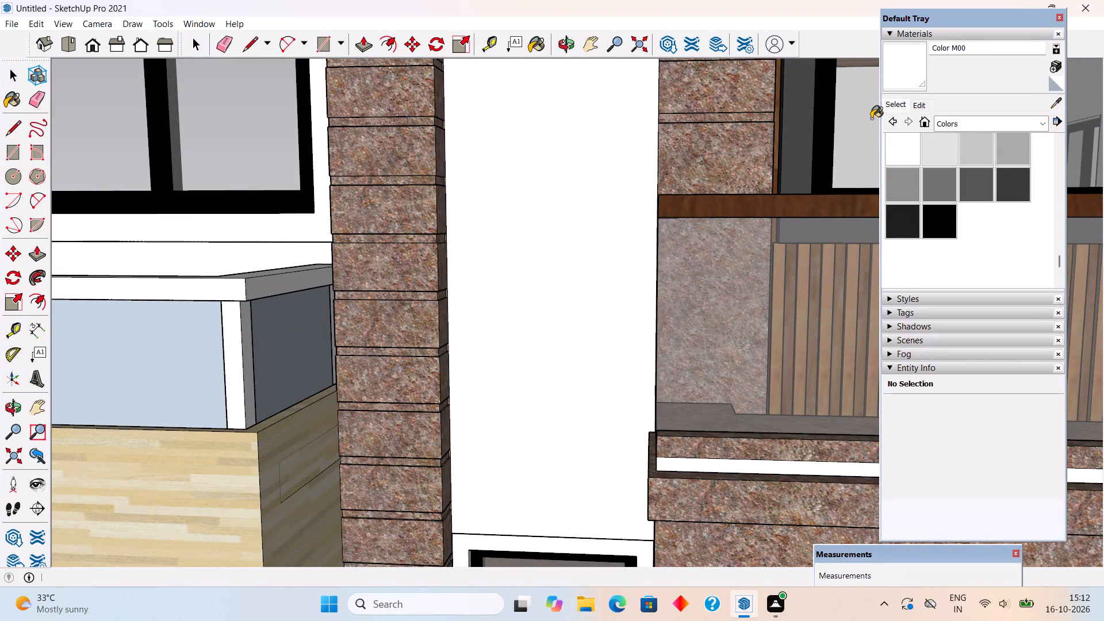
left_click(283, 312)
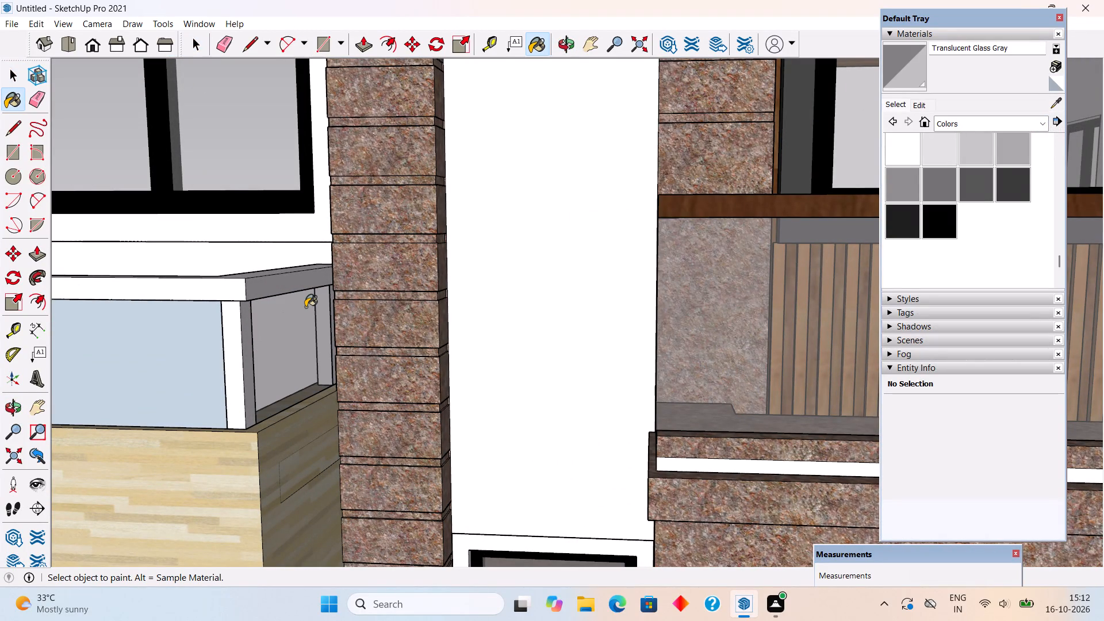
left_click(118, 346)
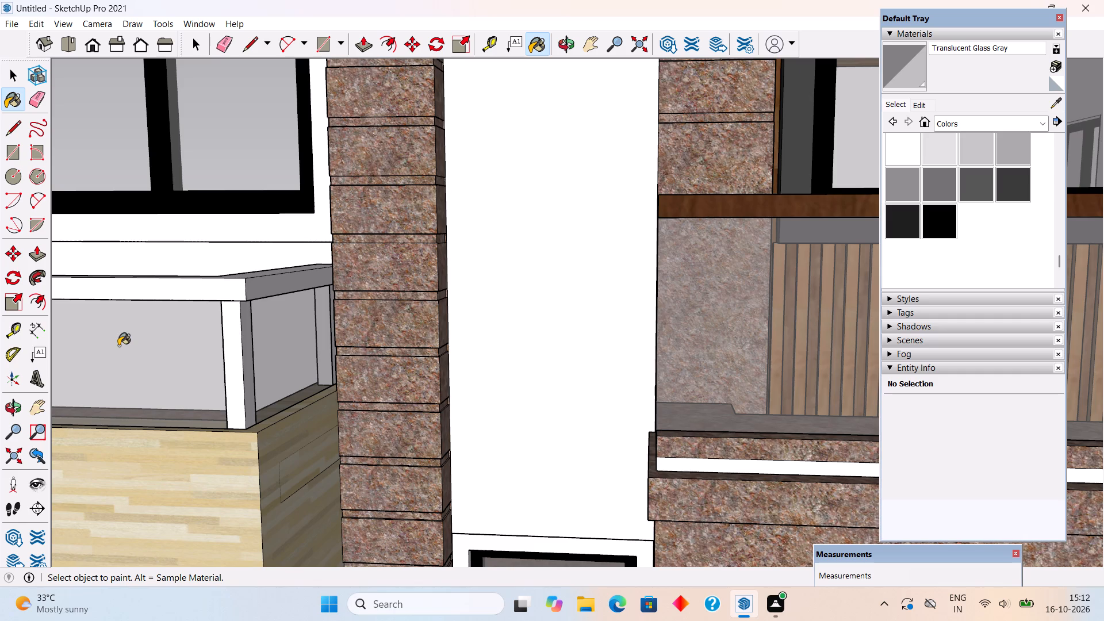
Inside its group, paint the railing panel on the balcony's open outer side with the sampled Translucent Glass Gray.
scroll(260, 343, "down", 16)
scroll(260, 343, "up", 1)
scroll(260, 343, "down", 6)
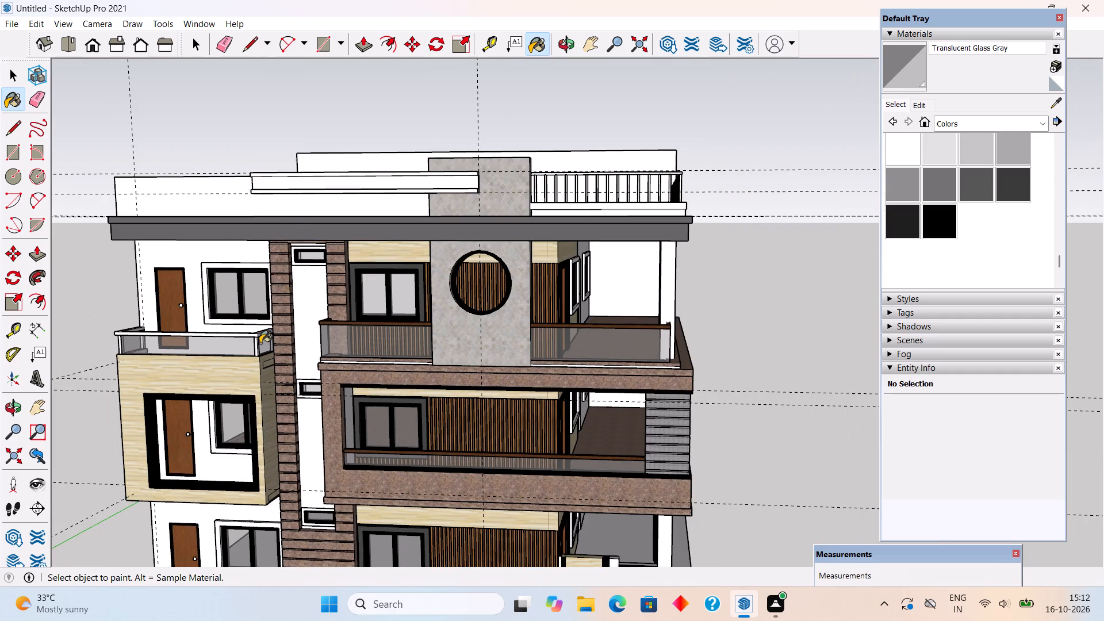
key("space")
middle_click_drag(283, 373, 679, 348)
scroll(448, 412, "up", 5)
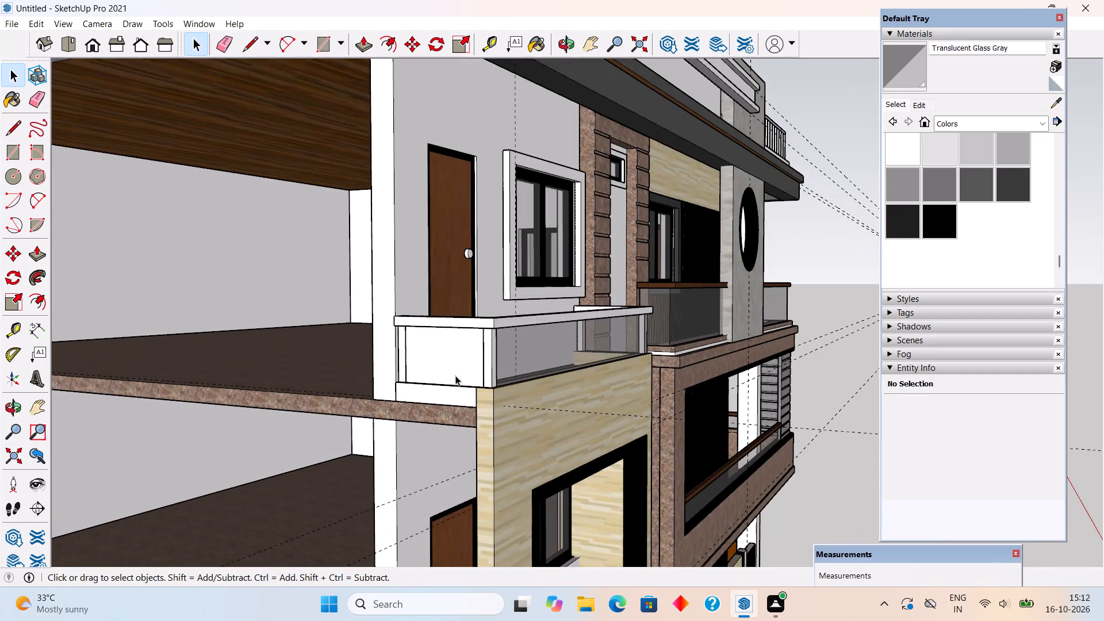
triple_click(455, 375)
left_click(463, 361)
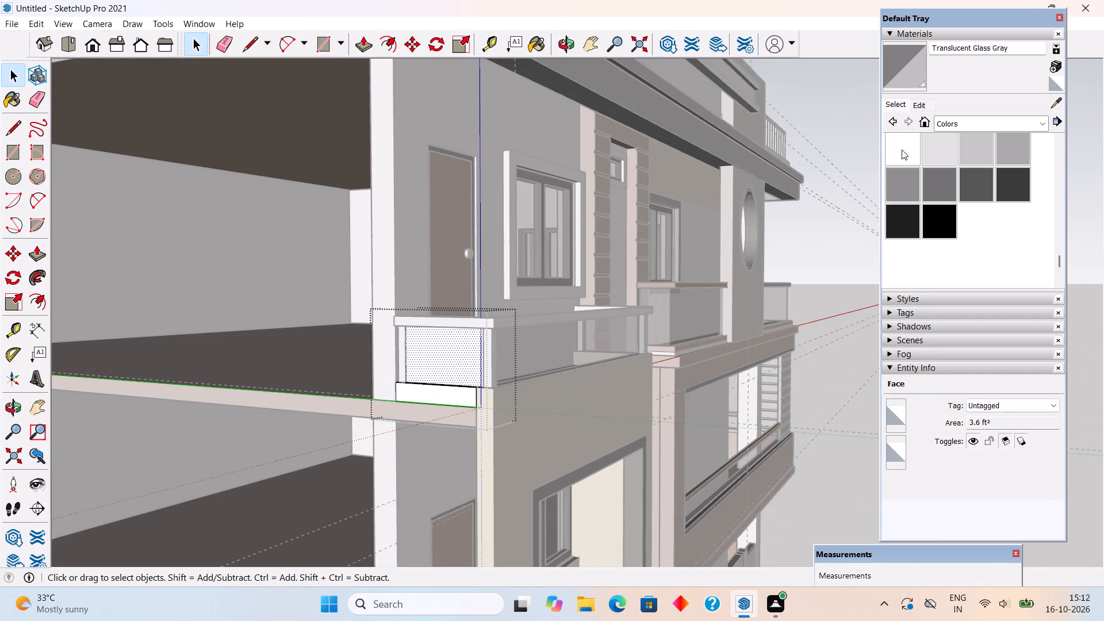
left_click(889, 59)
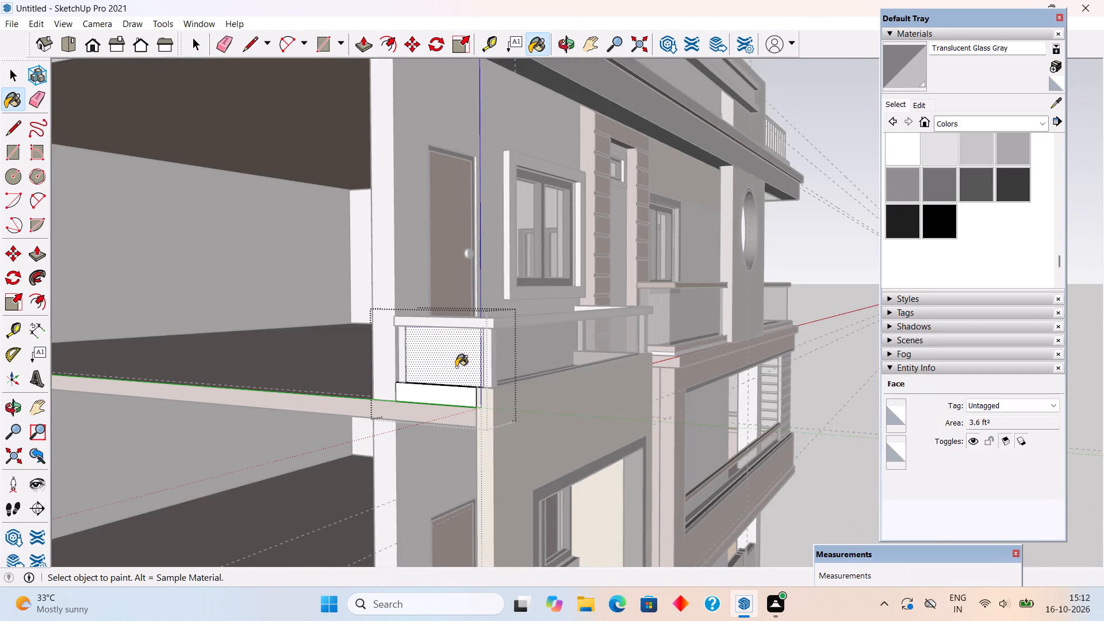
left_click(455, 357)
key("space")
left_click(802, 236)
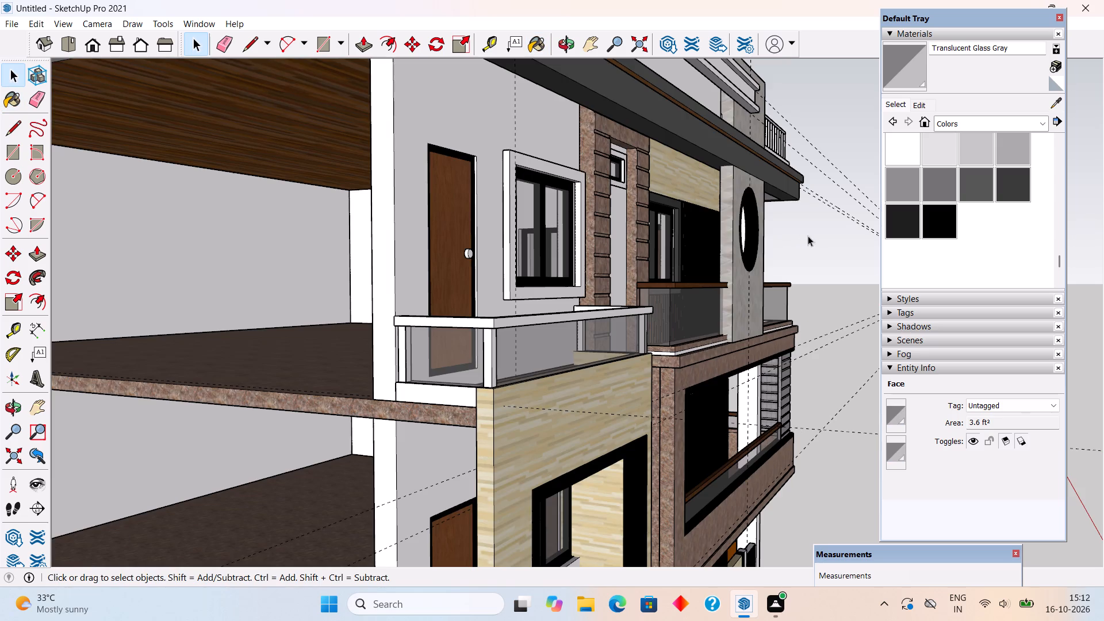
Paint the balcony railing's handrail and all its posts with black Color M09.
left_click(948, 215)
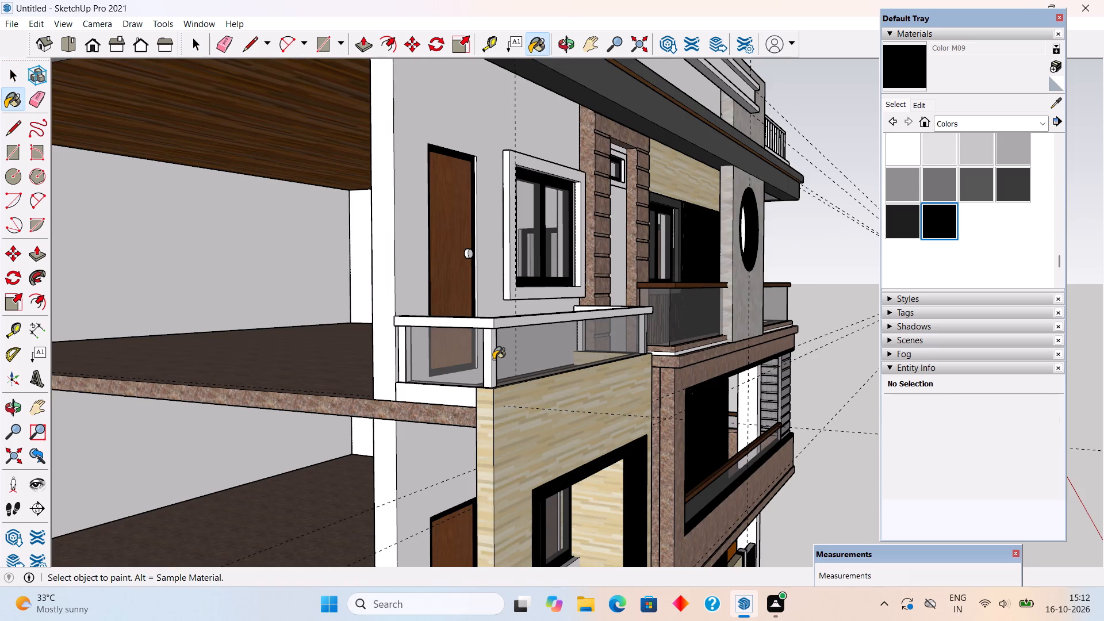
left_click(493, 359)
left_click(497, 325)
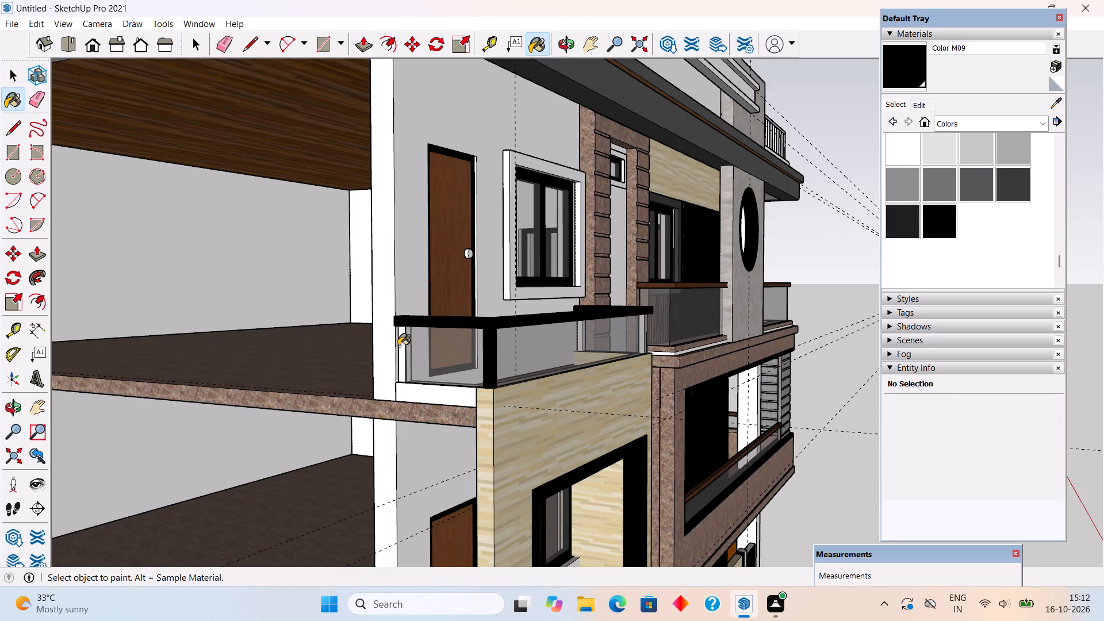
left_click(398, 346)
middle_click_drag(510, 369, 179, 405)
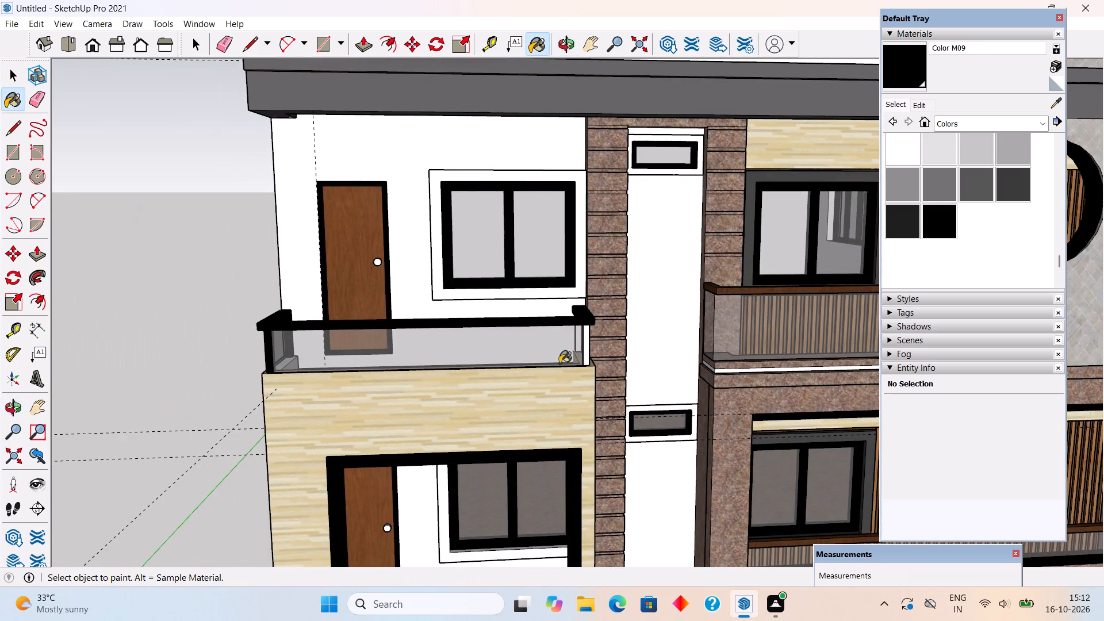
middle_click_drag(553, 364, 270, 359)
left_click(380, 320)
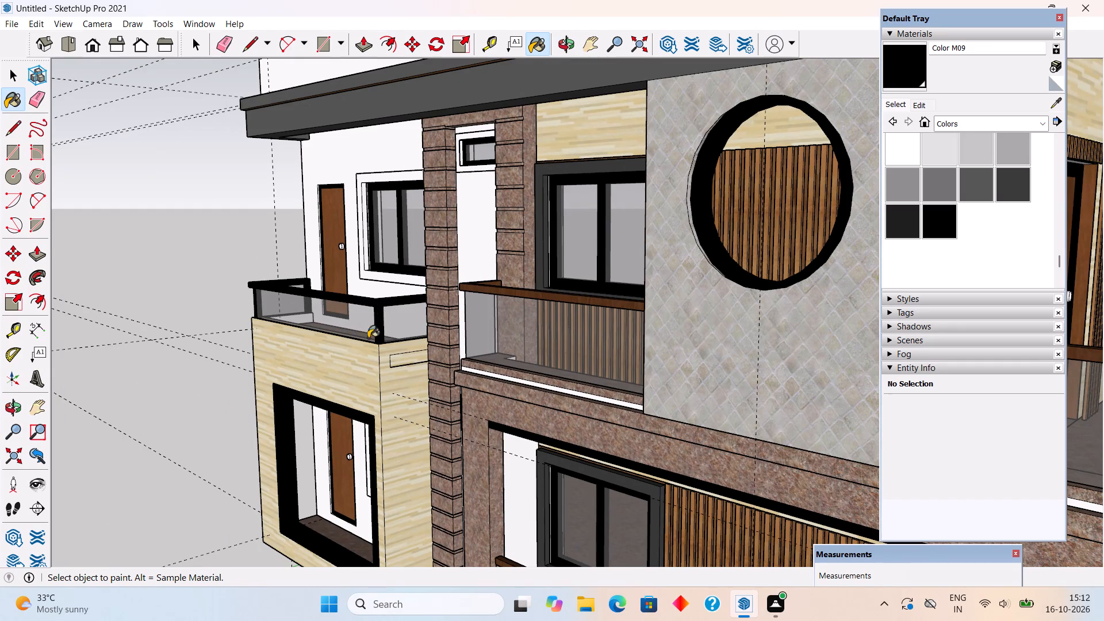
middle_click_drag(371, 343, 551, 394)
middle_click_drag(435, 368, 634, 382)
scroll(558, 354, "up", 4)
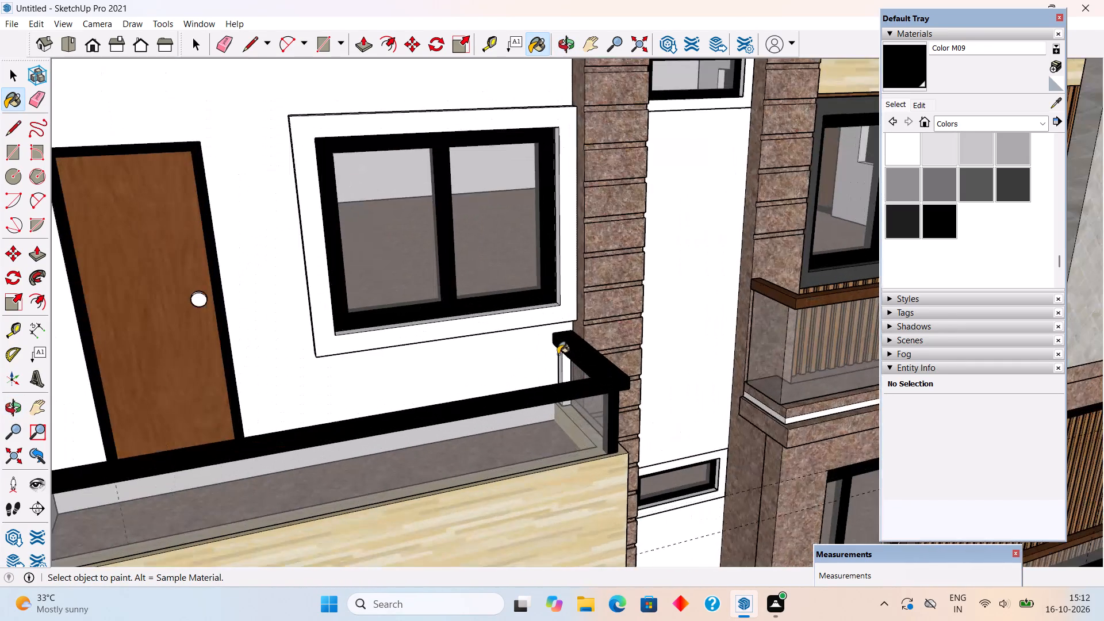
left_click(558, 372)
key("space")
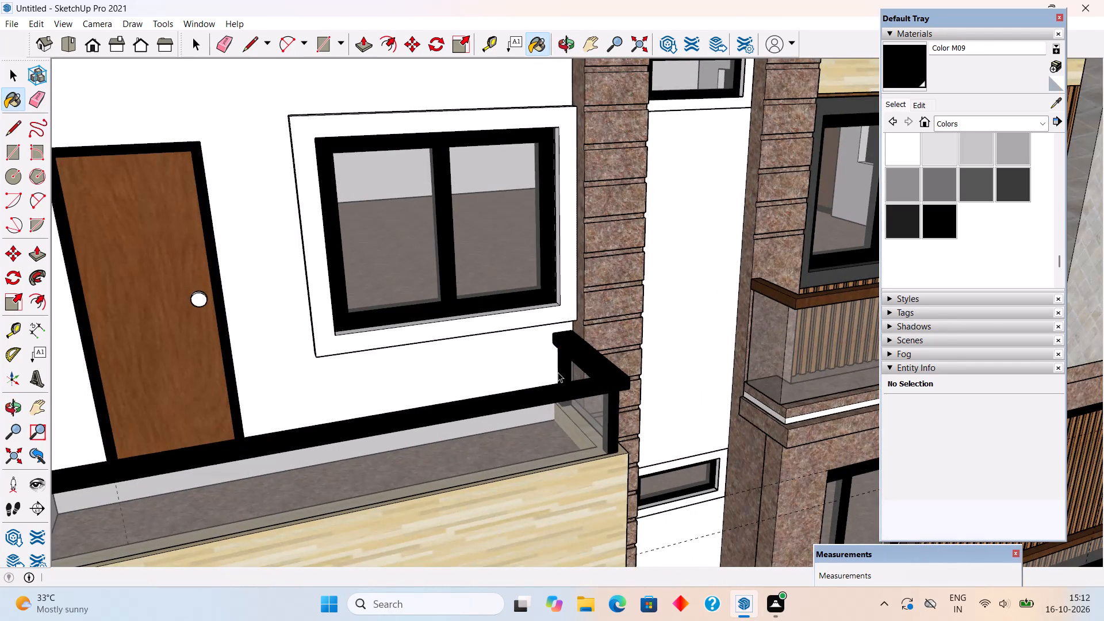
Examine the overall front elevation with the top-floor balcony railing from several distances and angles.
scroll(558, 372, "down", 4)
scroll(558, 372, "up", 1)
scroll(558, 373, "down", 11)
left_click(243, 413)
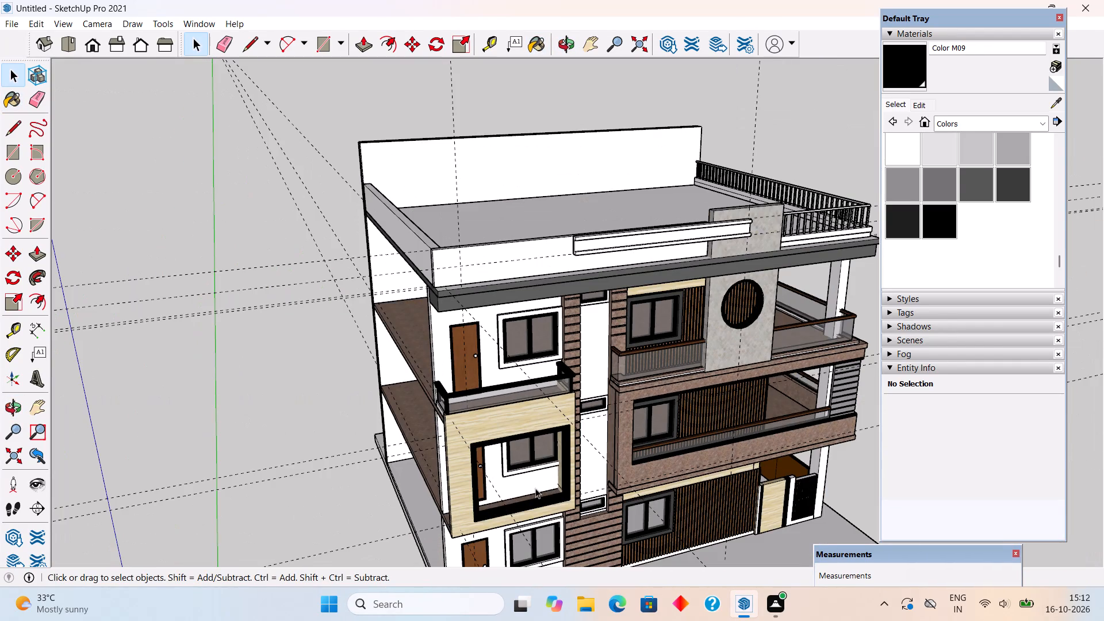
middle_click_drag(506, 367, 404, 228)
scroll(500, 424, "up", 3)
scroll(505, 336, "down", 3)
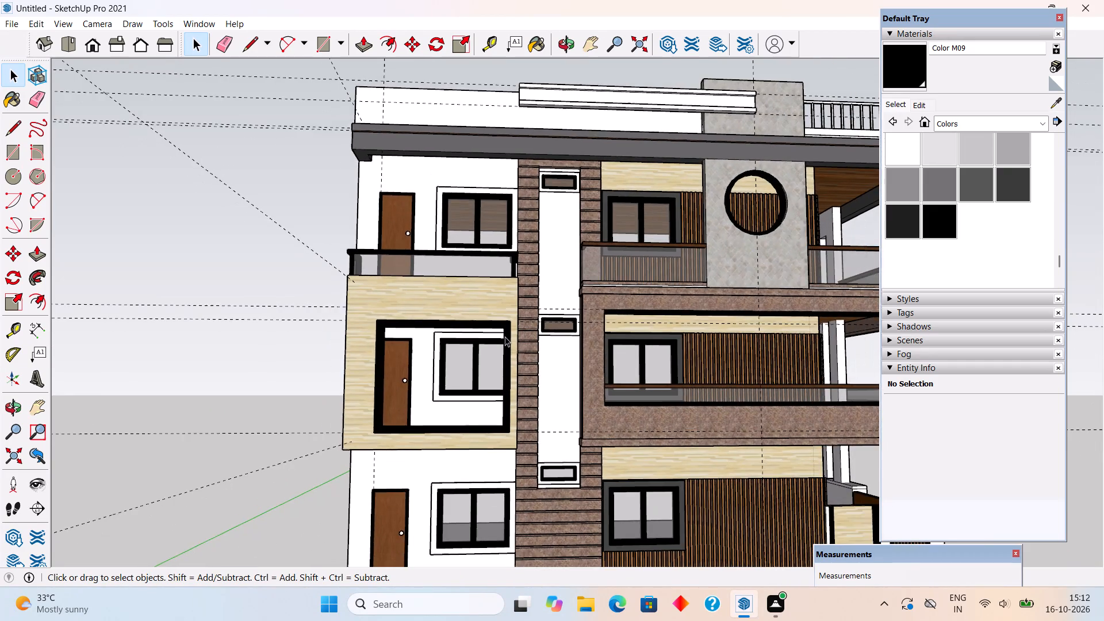
scroll(505, 336, "down", 4)
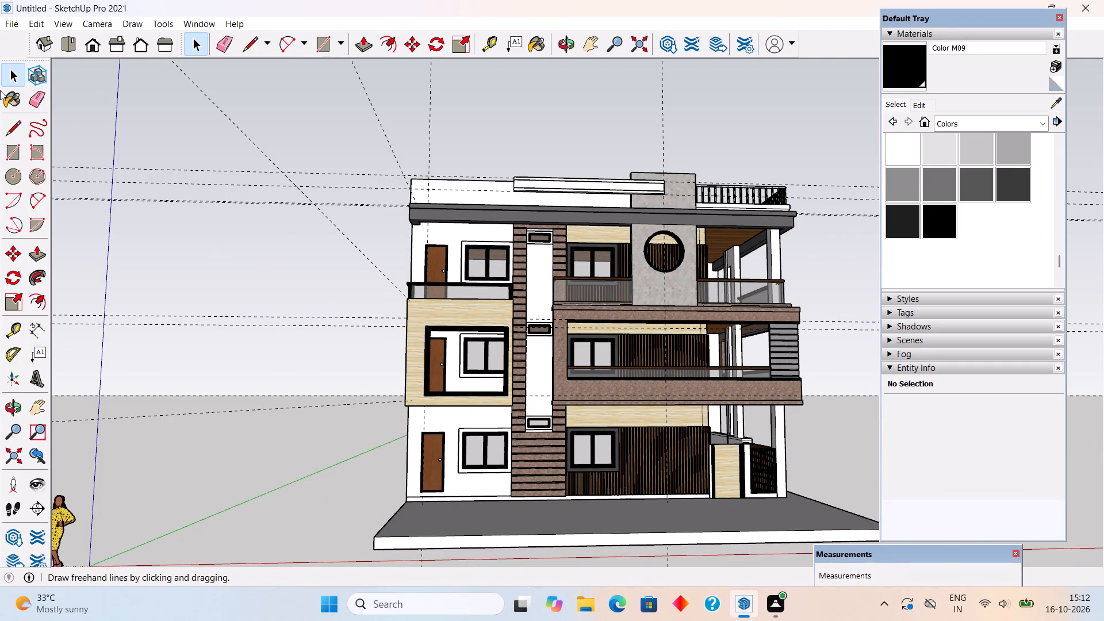
Unhide all hidden geometry in the model.
left_click(34, 20)
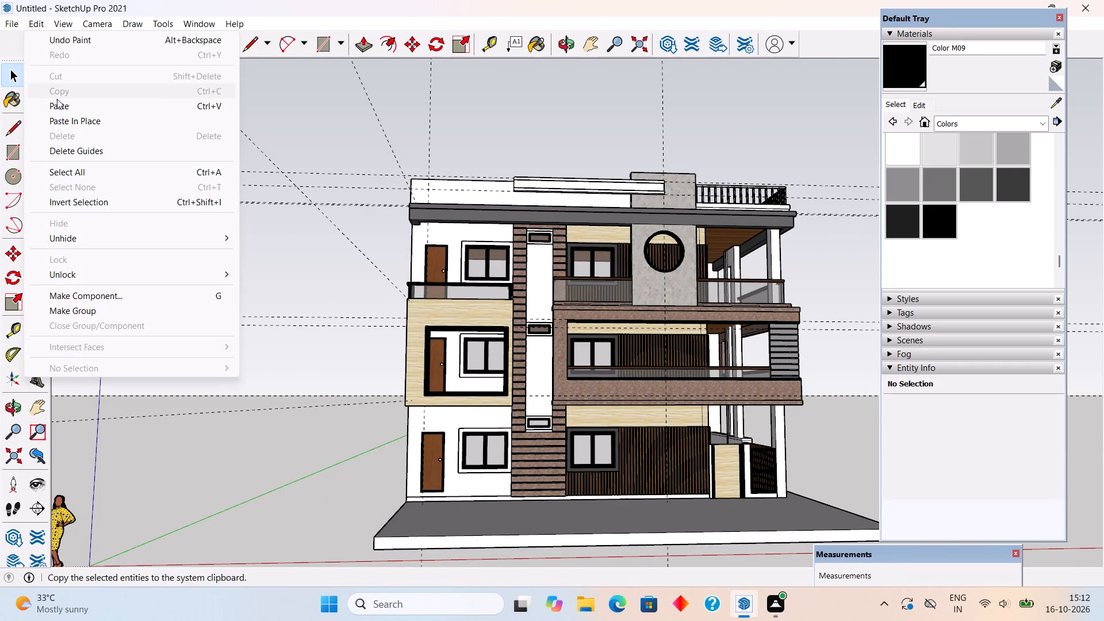
left_click(101, 234)
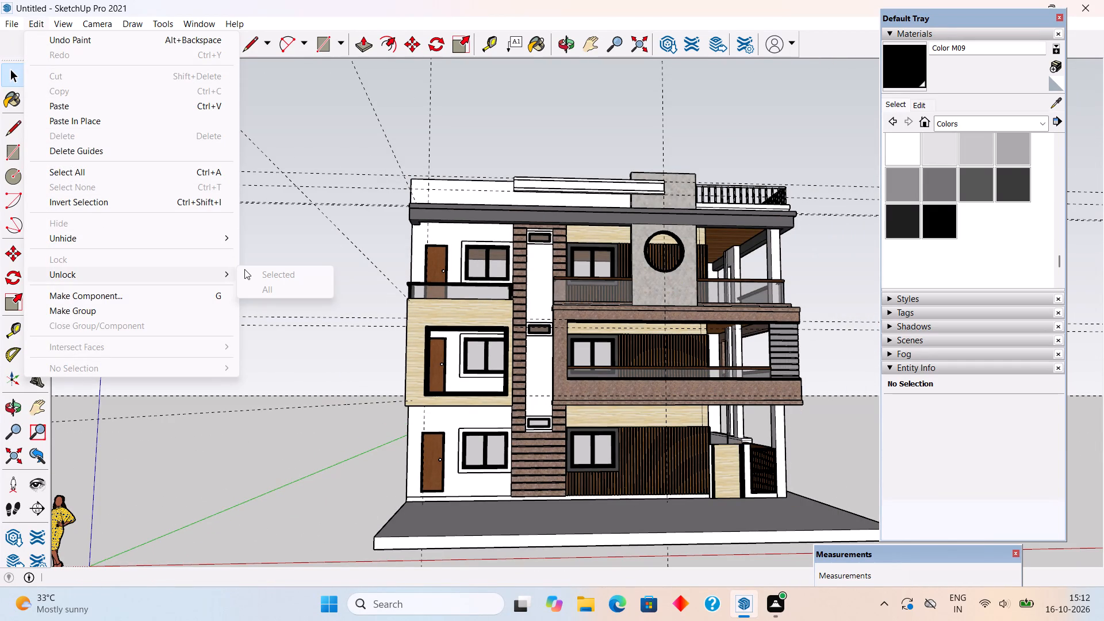
left_click(229, 245)
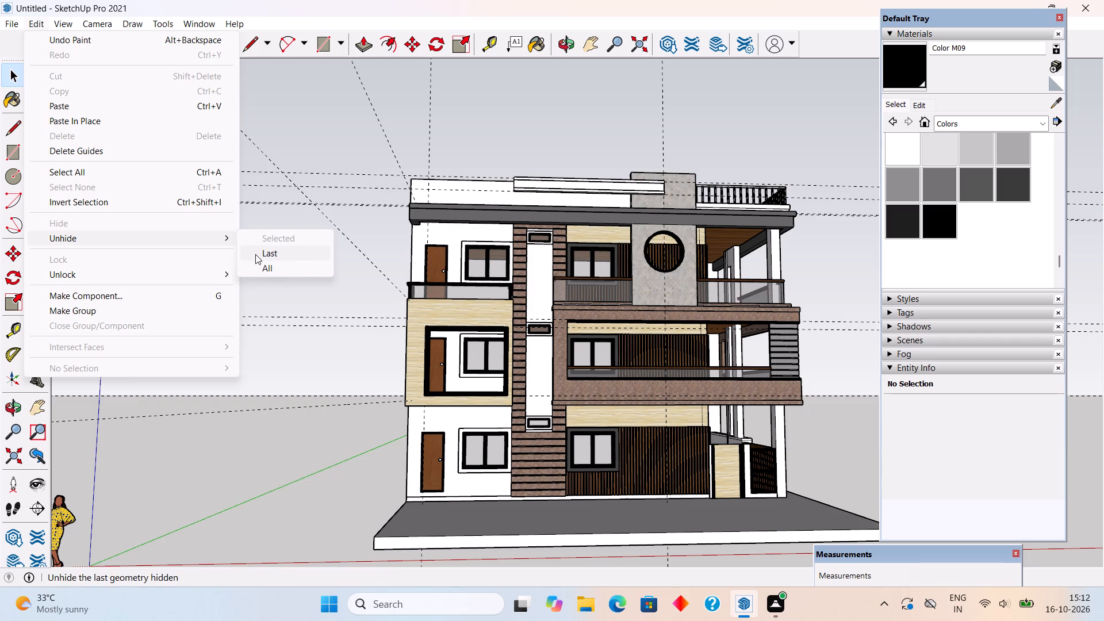
left_click(263, 270)
Examine the front elevation and the vertical post screen from above, below and the front.
middle_click_drag(472, 325, 497, 392)
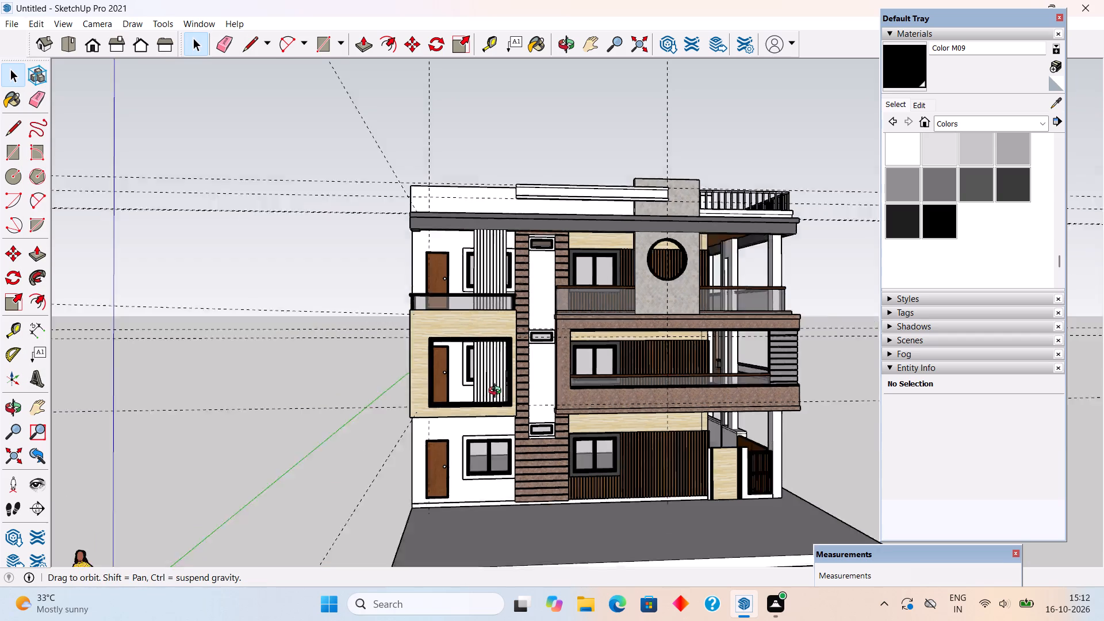
middle_click_drag(497, 392, 491, 430)
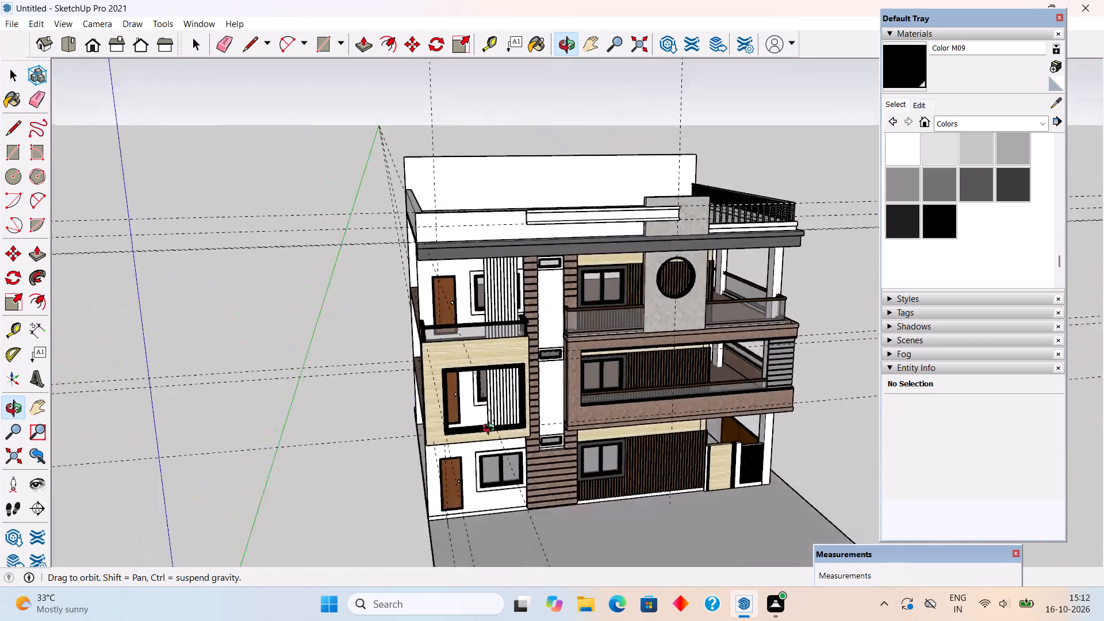
middle_click_drag(491, 430, 475, 428)
scroll(474, 411, "up", 6)
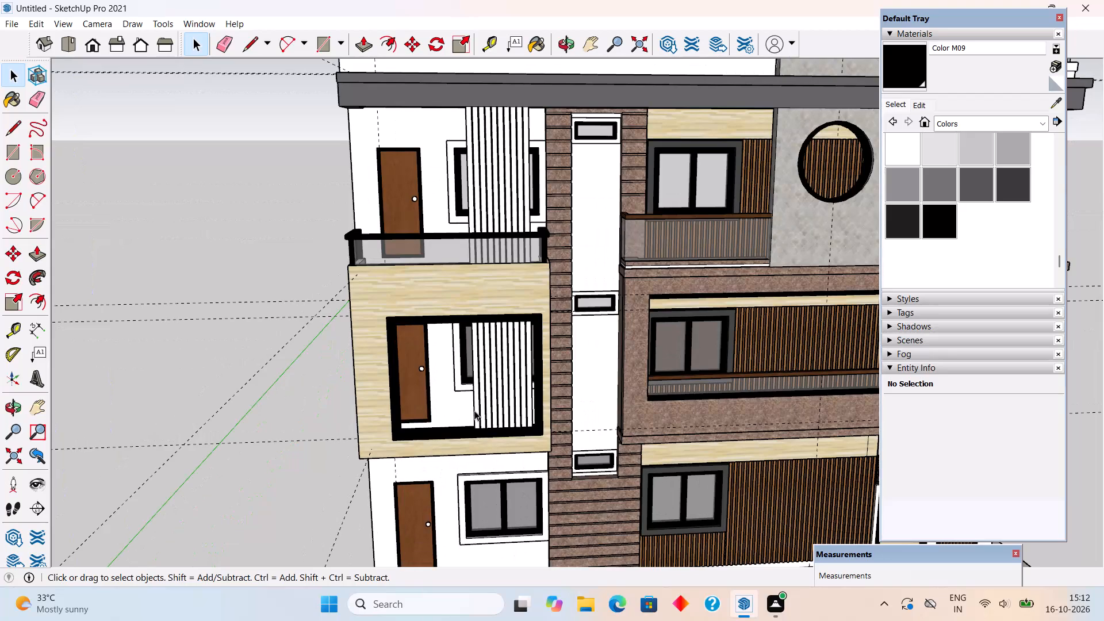
scroll(468, 400, "down", 9)
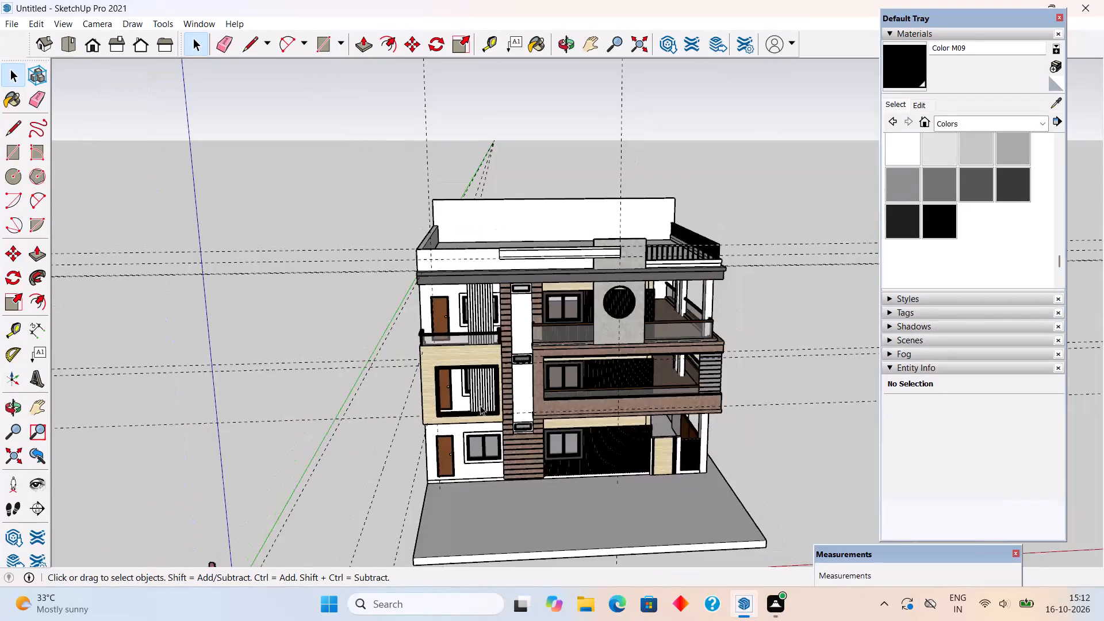
middle_click_drag(511, 359, 465, 126)
scroll(467, 232, "up", 5)
scroll(443, 276, "up", 1)
middle_click_drag(434, 256, 424, 153)
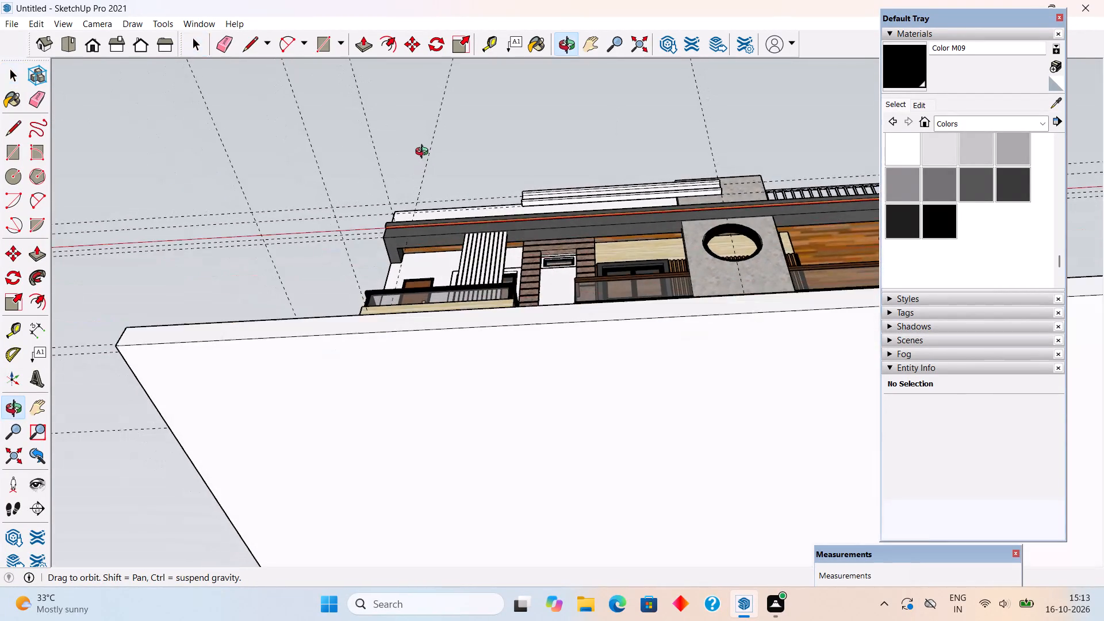
middle_click_drag(424, 153, 549, 273)
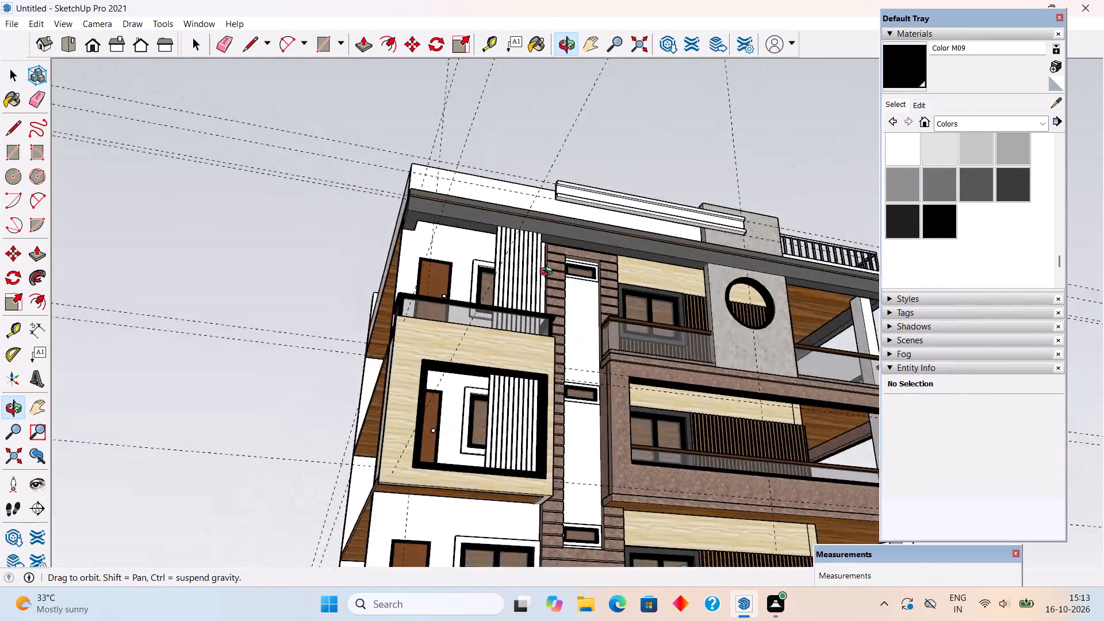
middle_click_drag(549, 273, 422, 466)
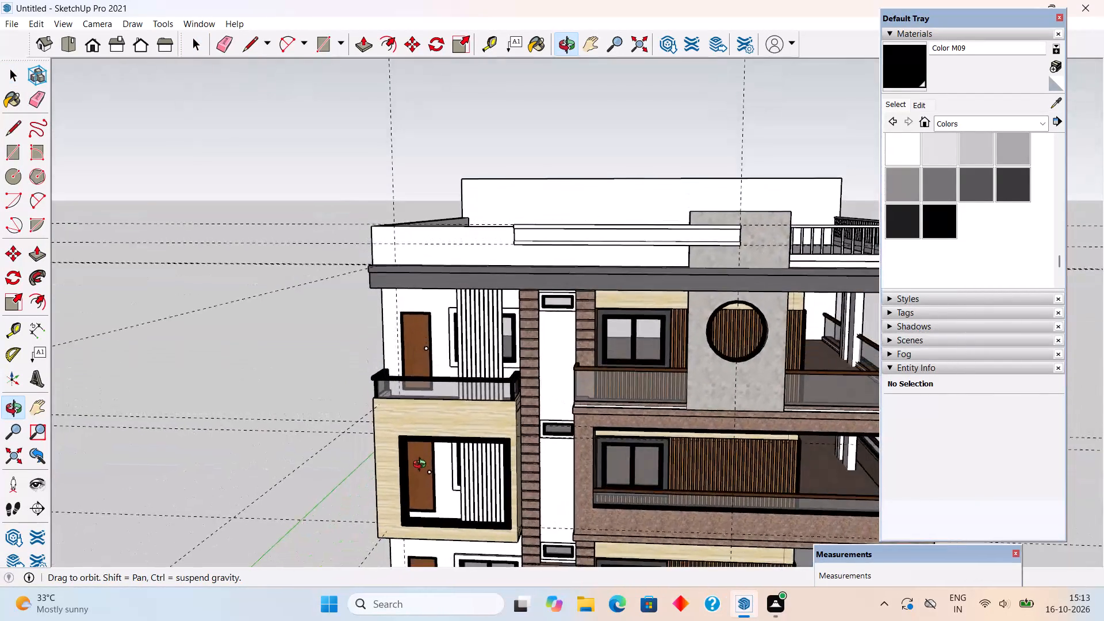
middle_click_drag(422, 466, 404, 477)
scroll(404, 477, "up", 2)
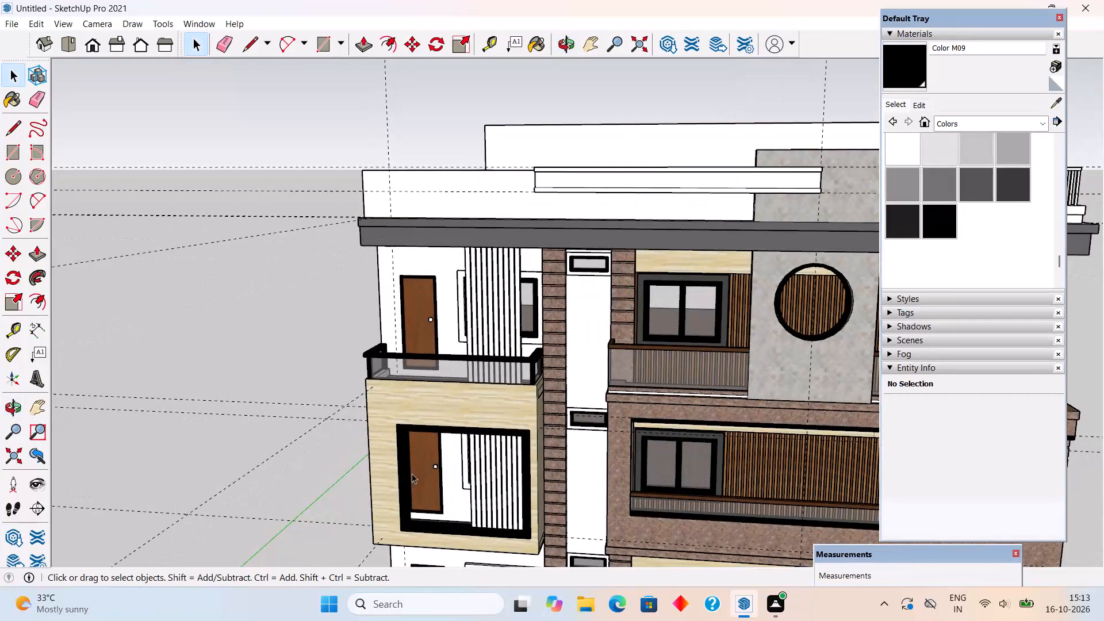
scroll(529, 360, "down", 4)
Place a guide 2' above the inner bottom edge of the middle-floor black frame, on its side face beside the post screen.
scroll(509, 489, "up", 10)
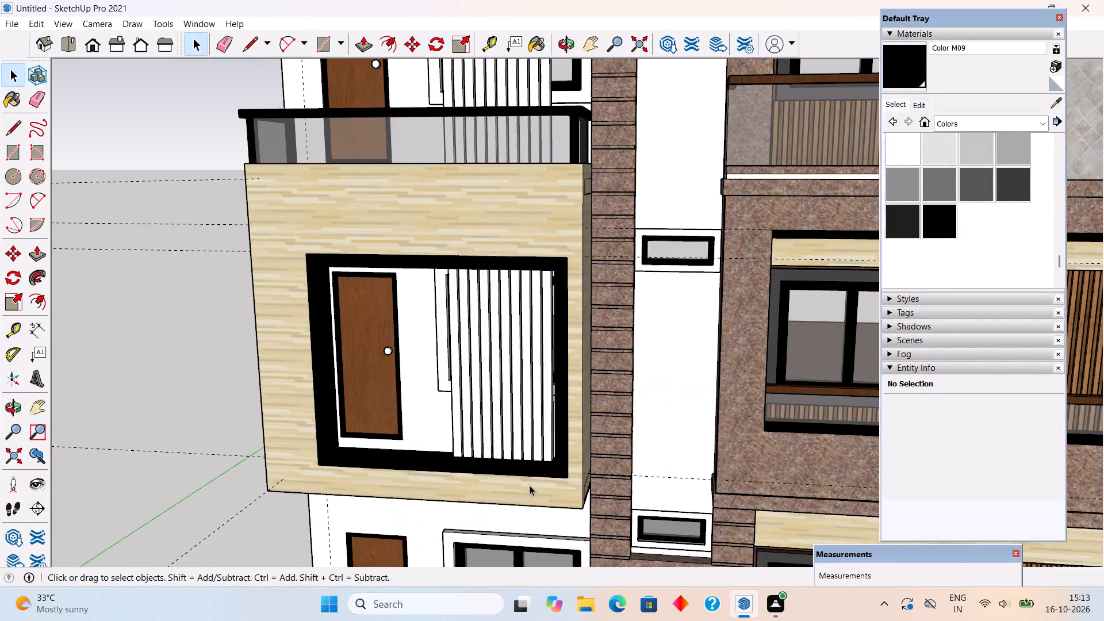
middle_click_drag(530, 482, 695, 504)
scroll(671, 492, "up", 5)
left_click(669, 465)
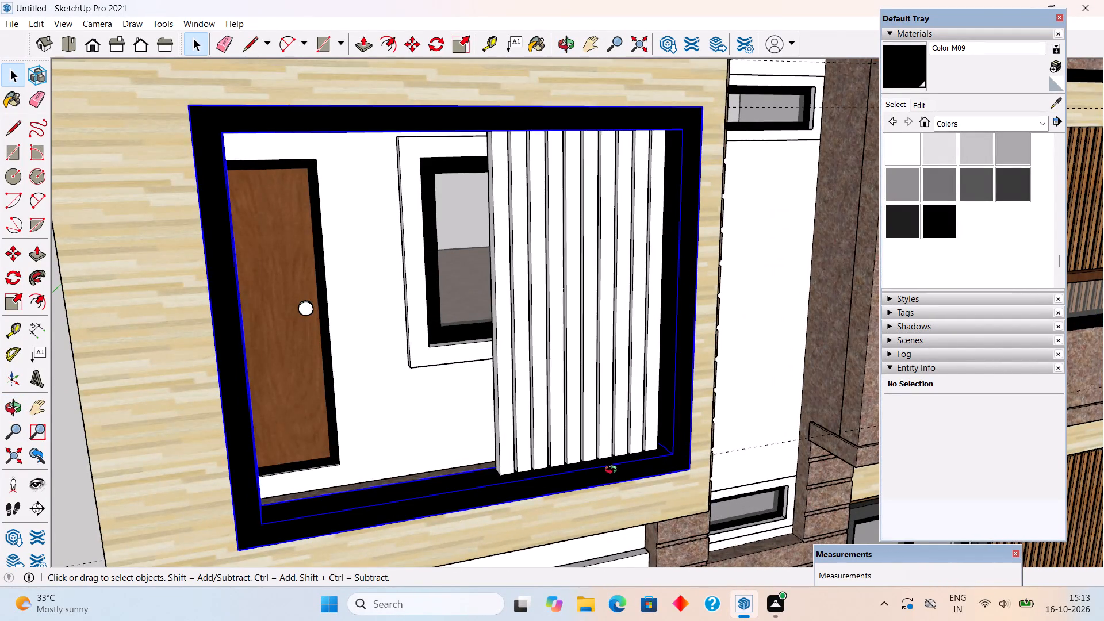
middle_click_drag(614, 470, 731, 486)
scroll(724, 458, "up", 5)
scroll(688, 377, "up", 3)
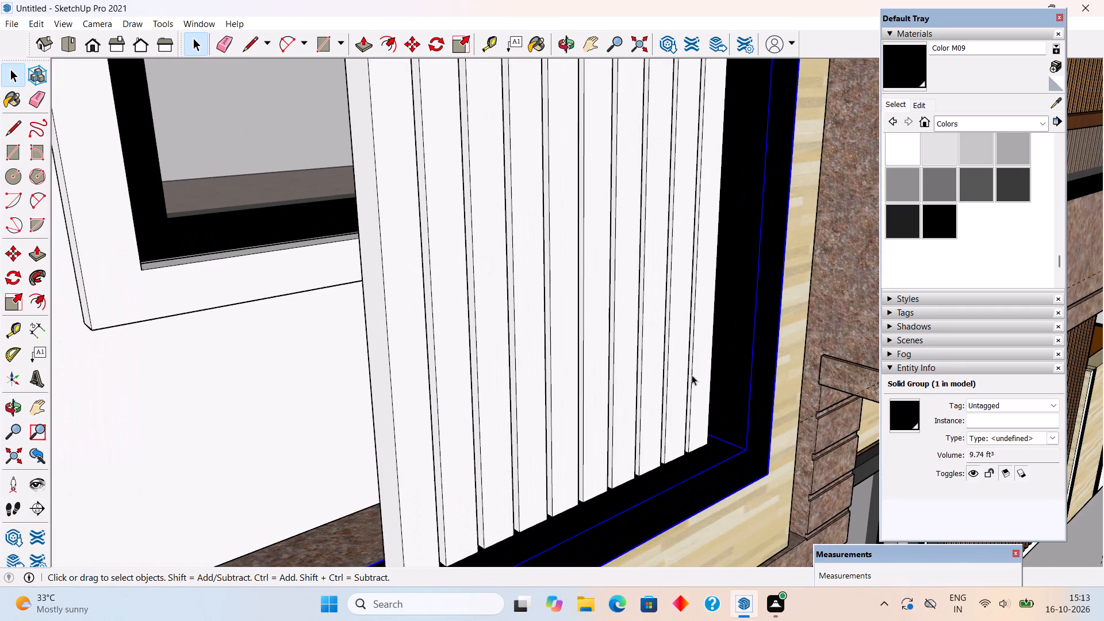
key("t")
left_click(728, 439)
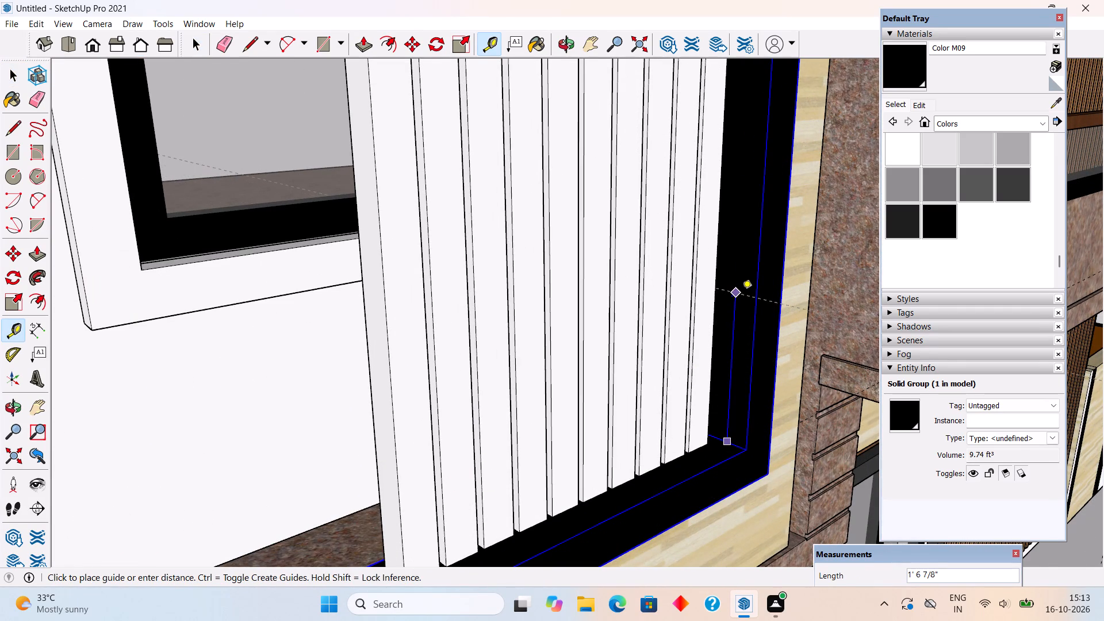
type("2'")
key("Return")
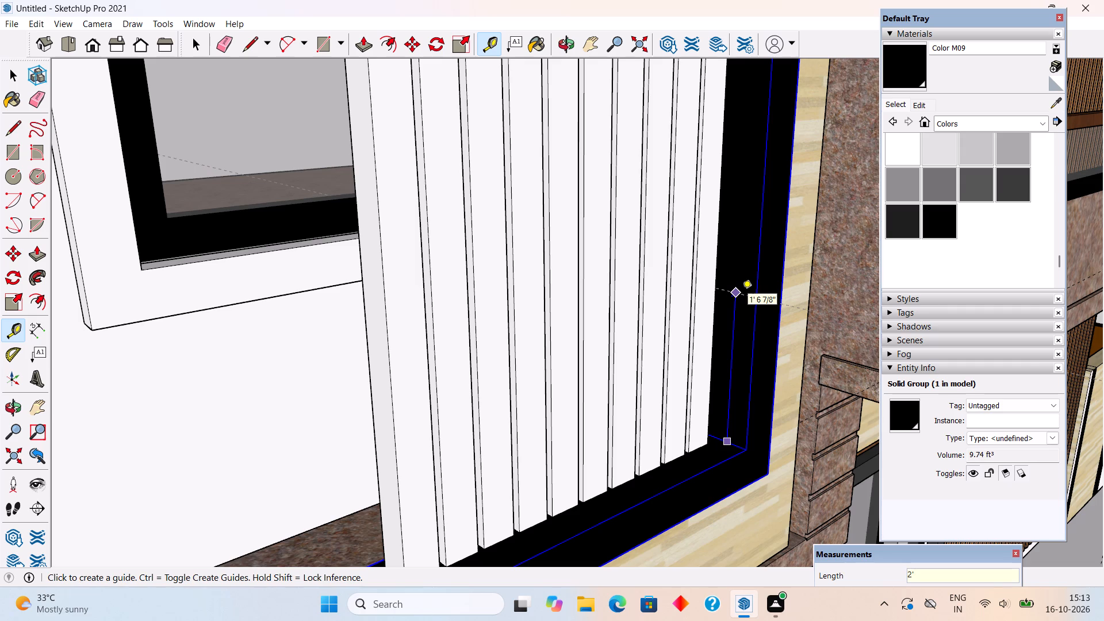
Place a second guide 3" above the first on the frame's inner side face.
scroll(742, 293, "down", 15)
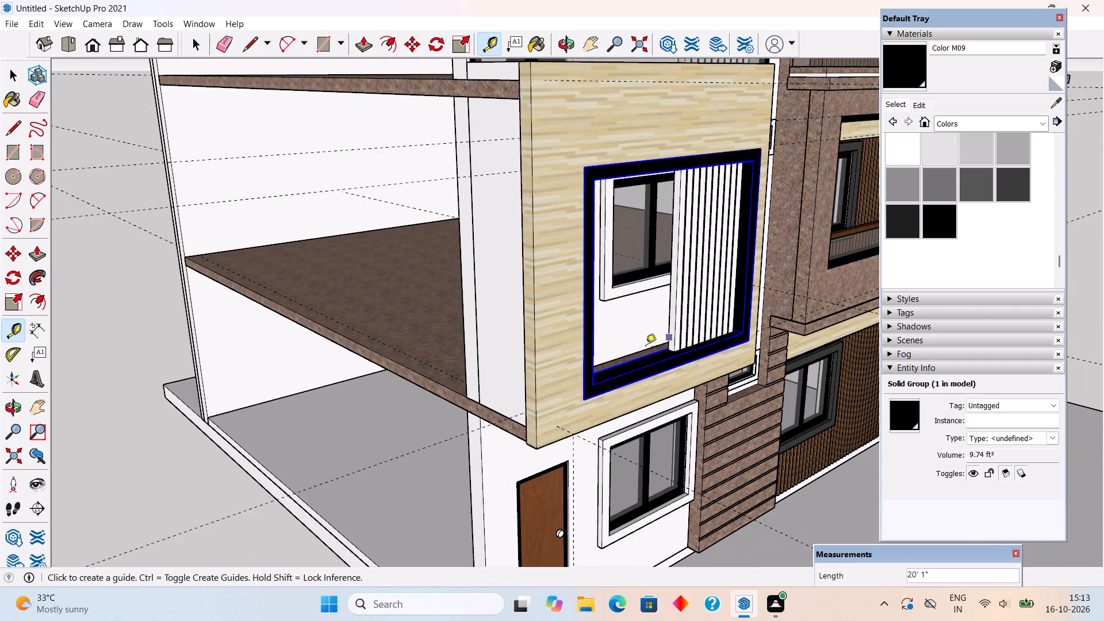
scroll(738, 290, "up", 20)
scroll(738, 290, "up", 1)
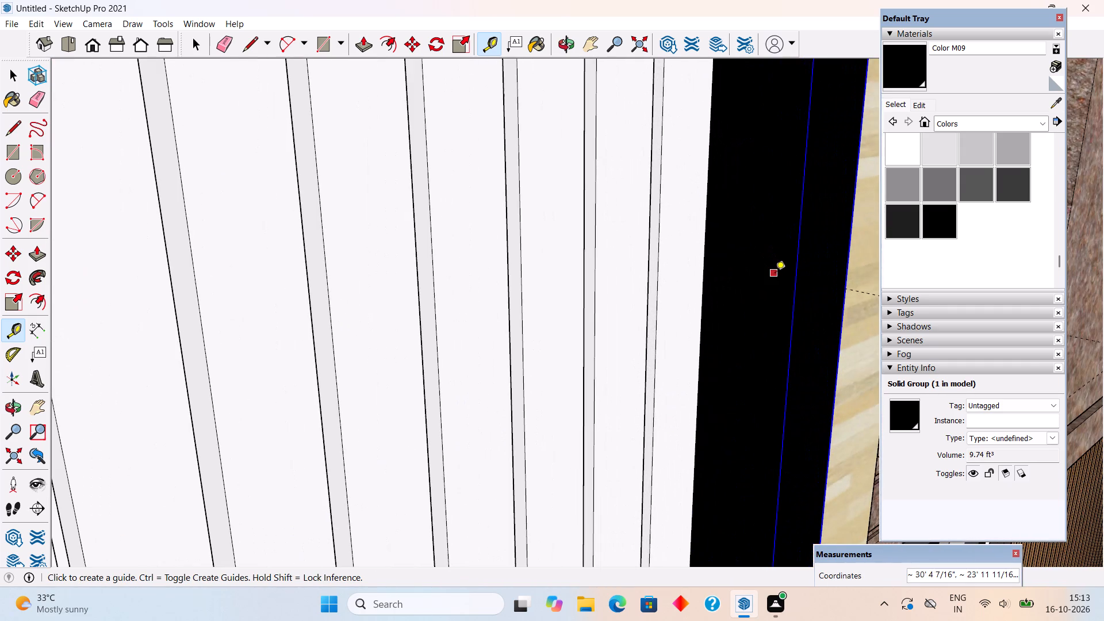
left_click(776, 275)
middle_click(766, 212)
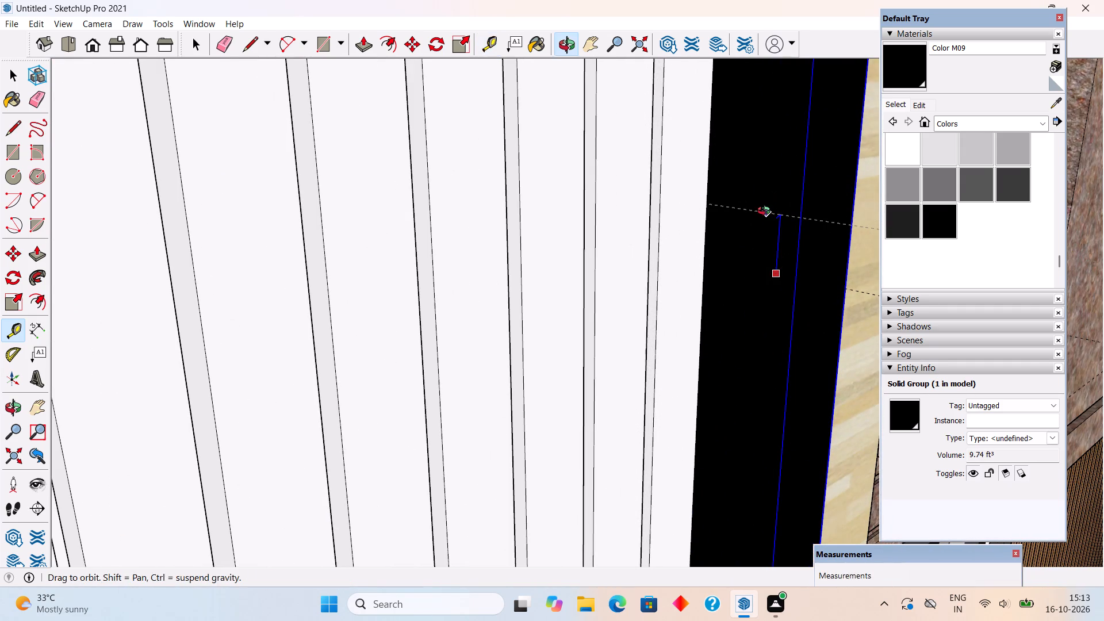
scroll(778, 273, "down", 1)
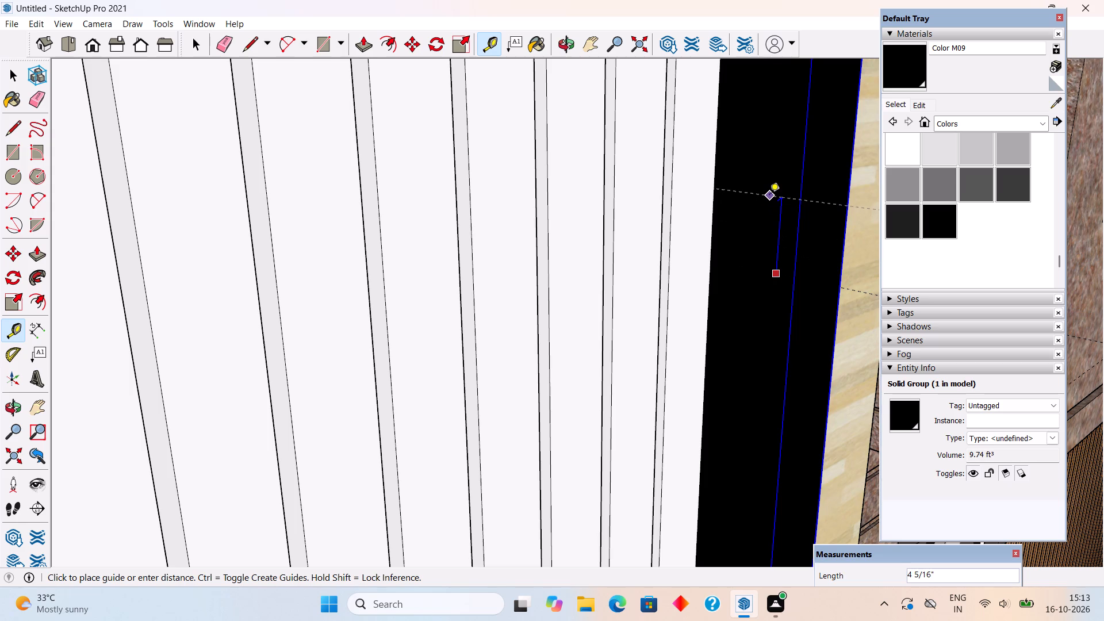
type("3\"")
key("Return")
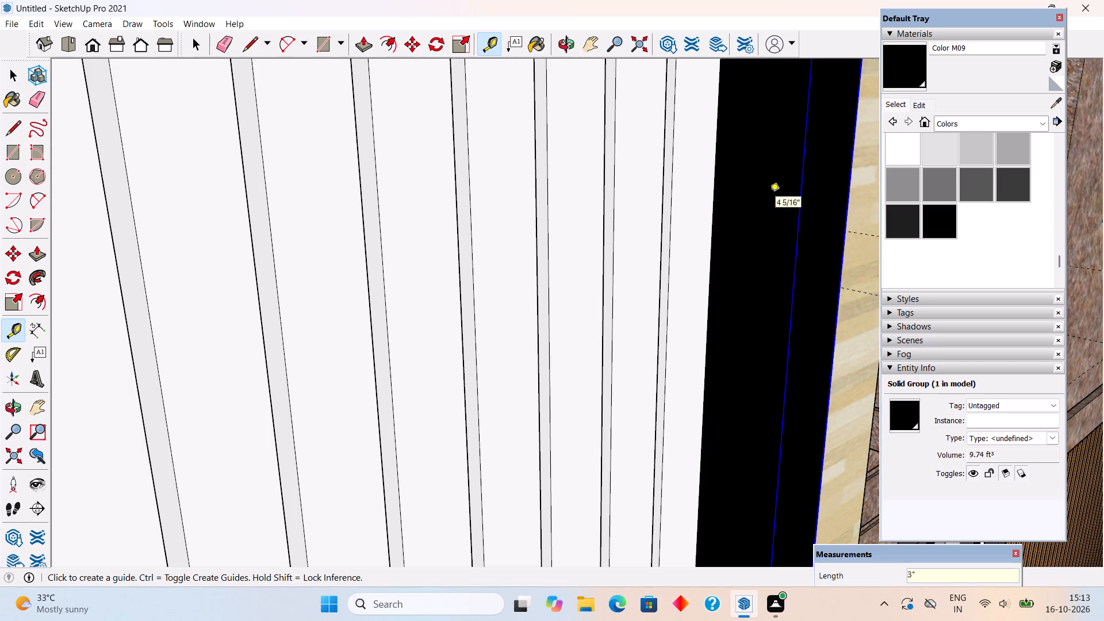
Paint the middle-floor frame with white Color M00.
scroll(769, 196, "down", 1)
scroll(753, 288, "down", 8)
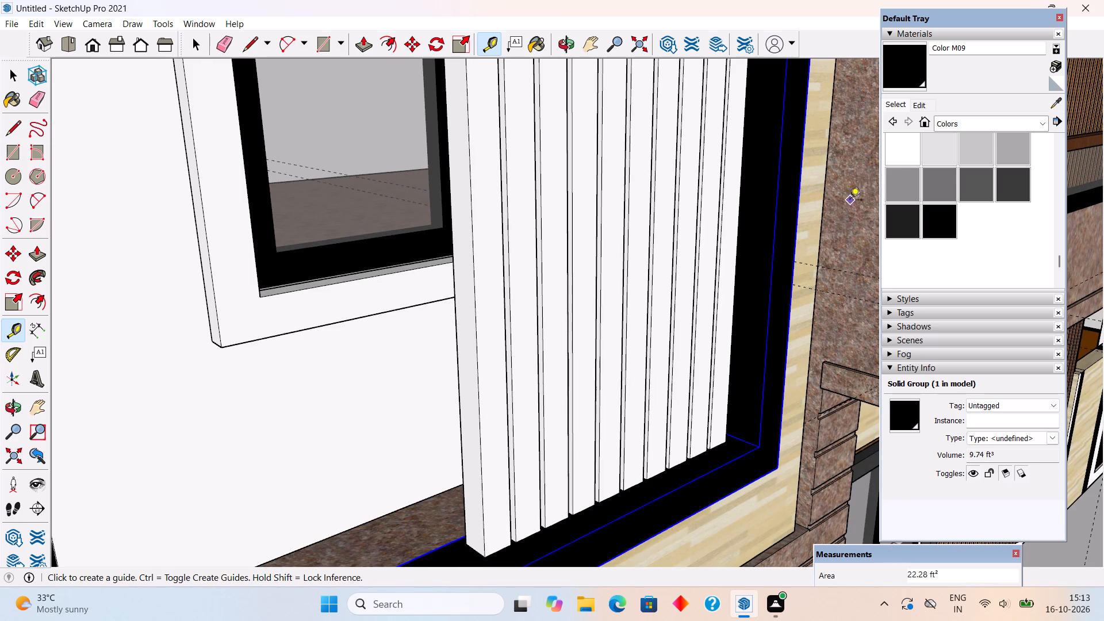
left_click(898, 155)
left_click(757, 369)
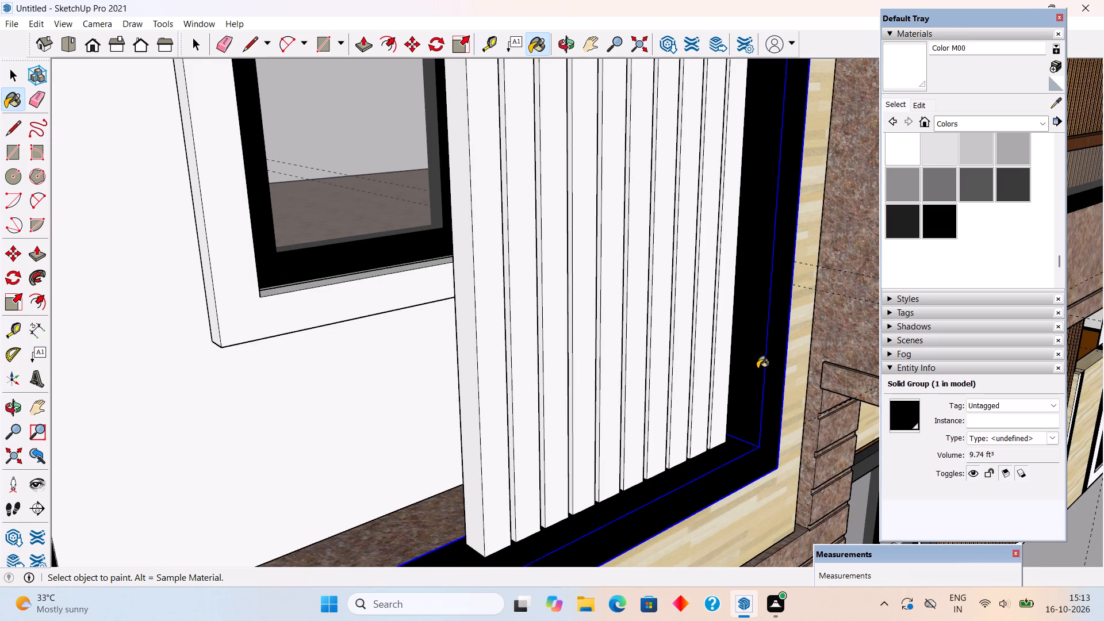
key("space")
Draw a rectangle about 3" by 3 11/16" between the two guides on the frame's inner side face.
type("r")
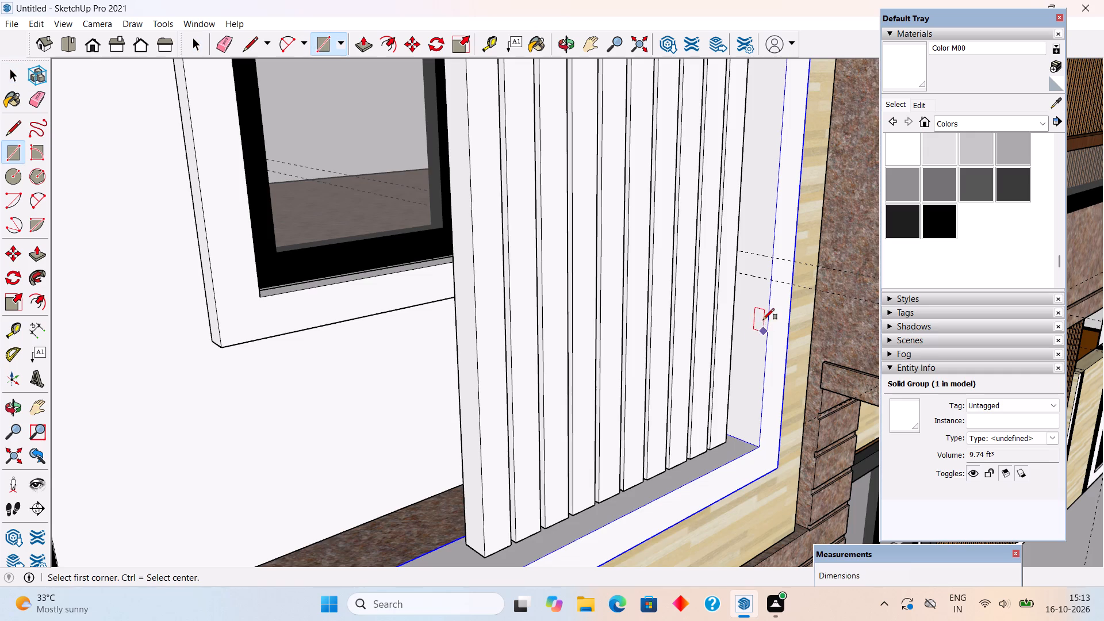
scroll(761, 296, "up", 4)
scroll(742, 252, "up", 3)
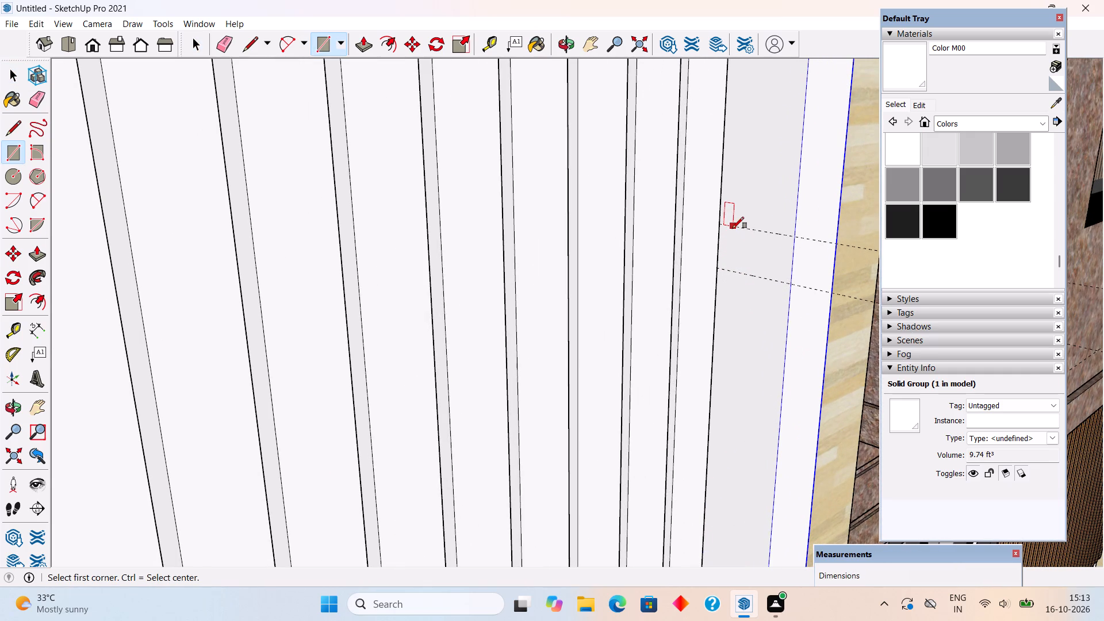
left_click(733, 228)
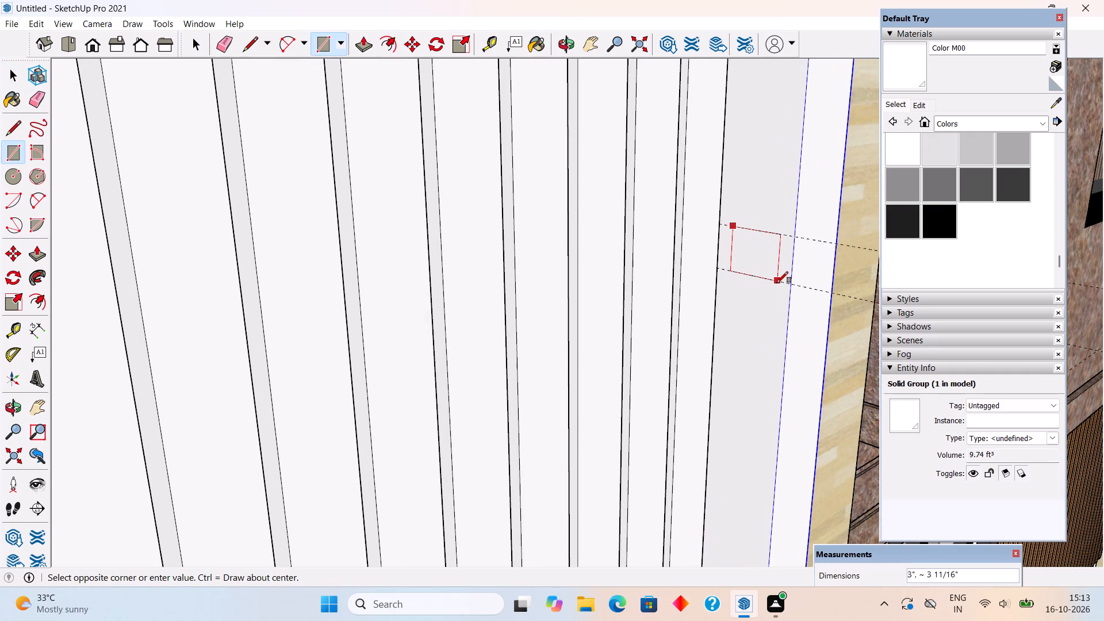
left_click(777, 283)
key("space")
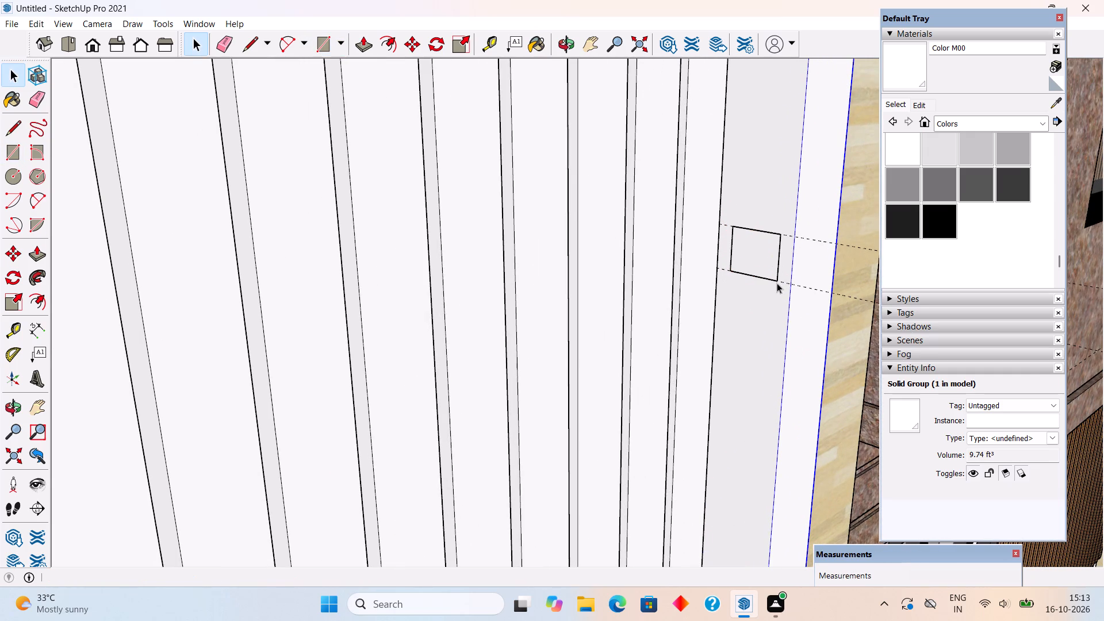
Push/Pull the rectangle about 8' 1" across the opening to the frame's opposite side, forming a horizontal rail.
type("p")
left_click(764, 263)
scroll(709, 321, "down", 4)
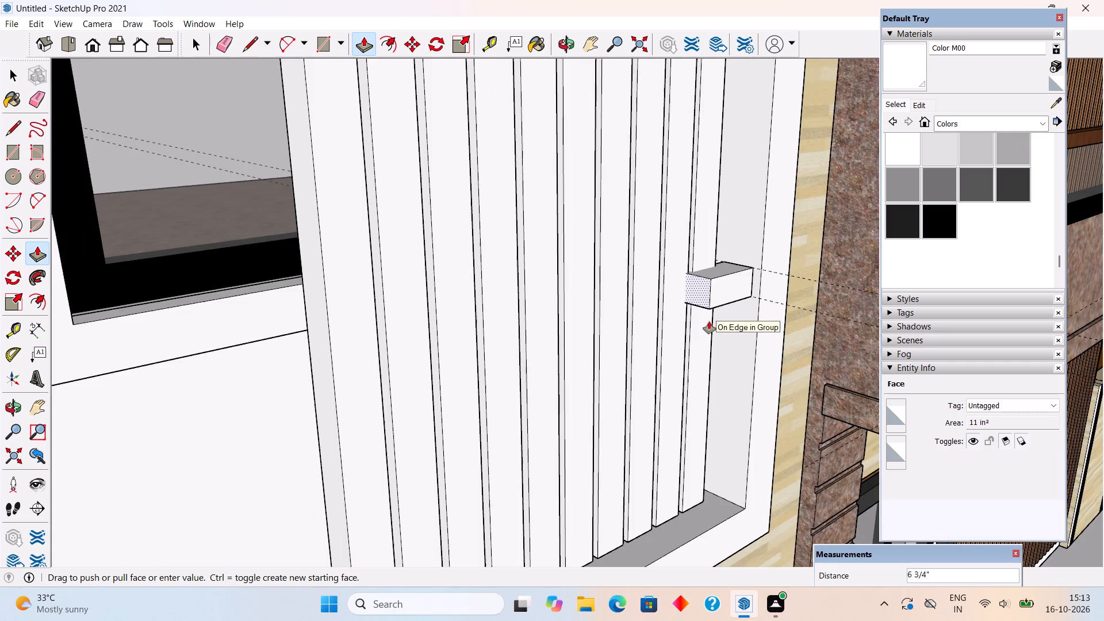
scroll(709, 321, "down", 9)
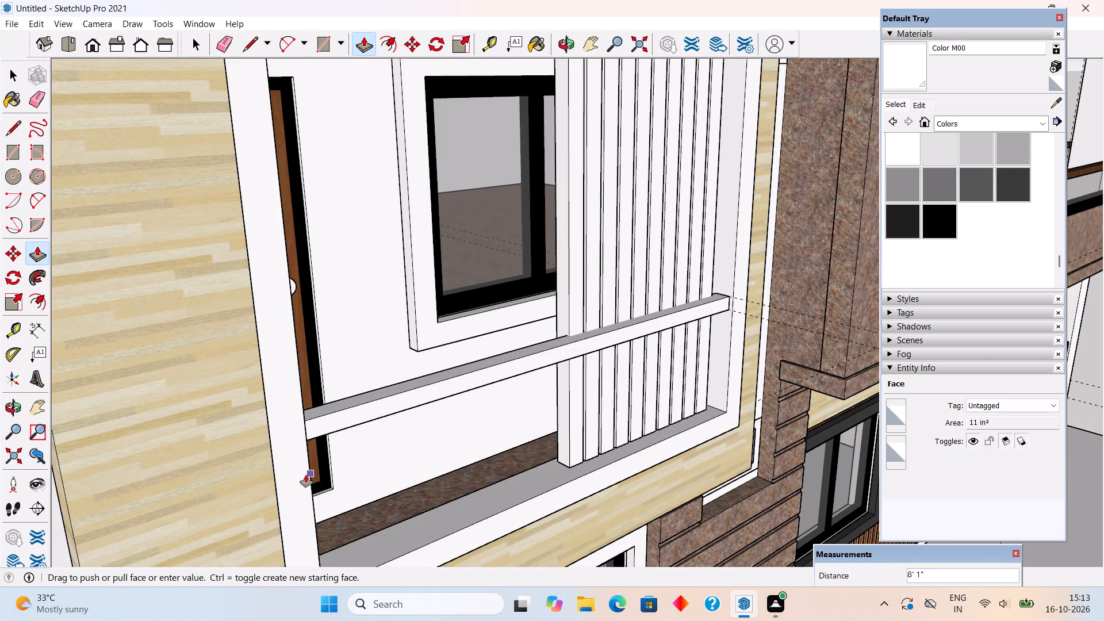
left_click(306, 474)
key("space")
middle_click_drag(471, 474, 413, 476)
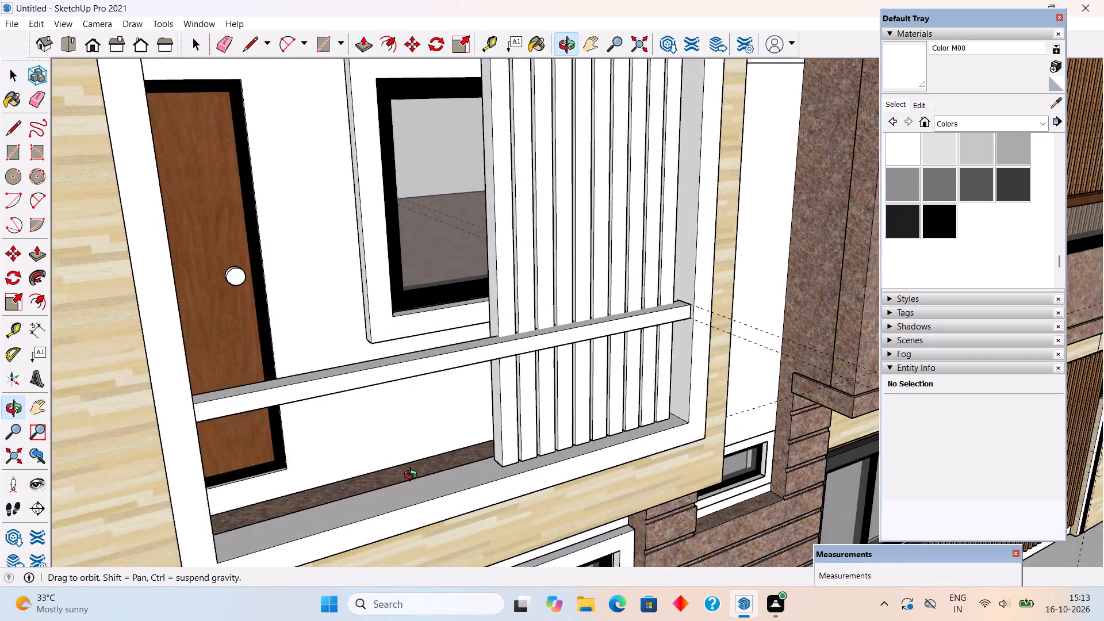
middle_click_drag(413, 476, 284, 457)
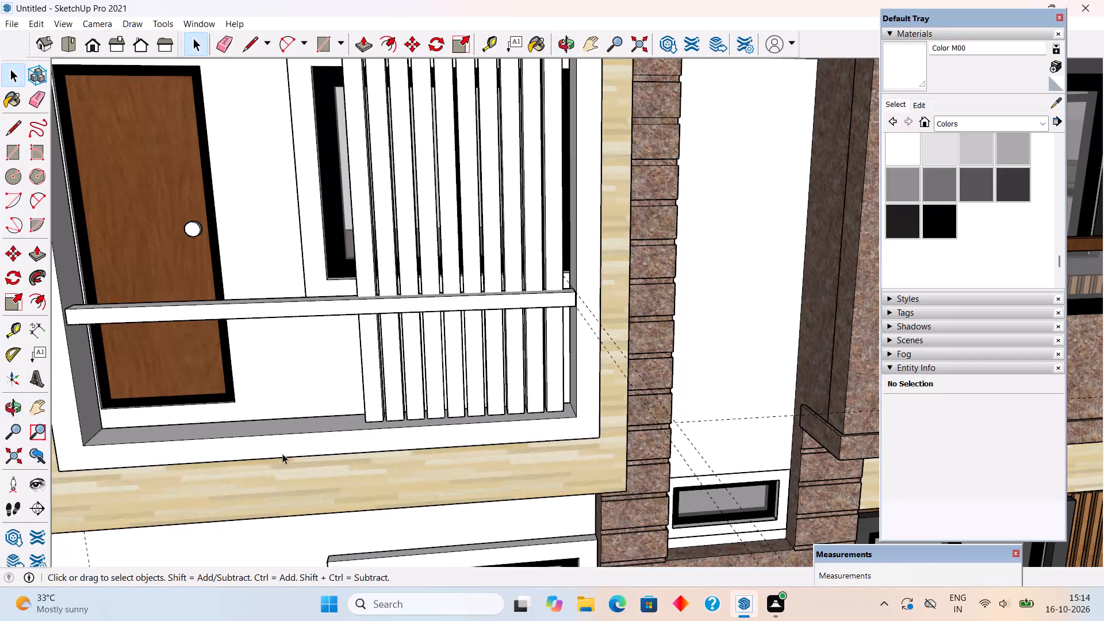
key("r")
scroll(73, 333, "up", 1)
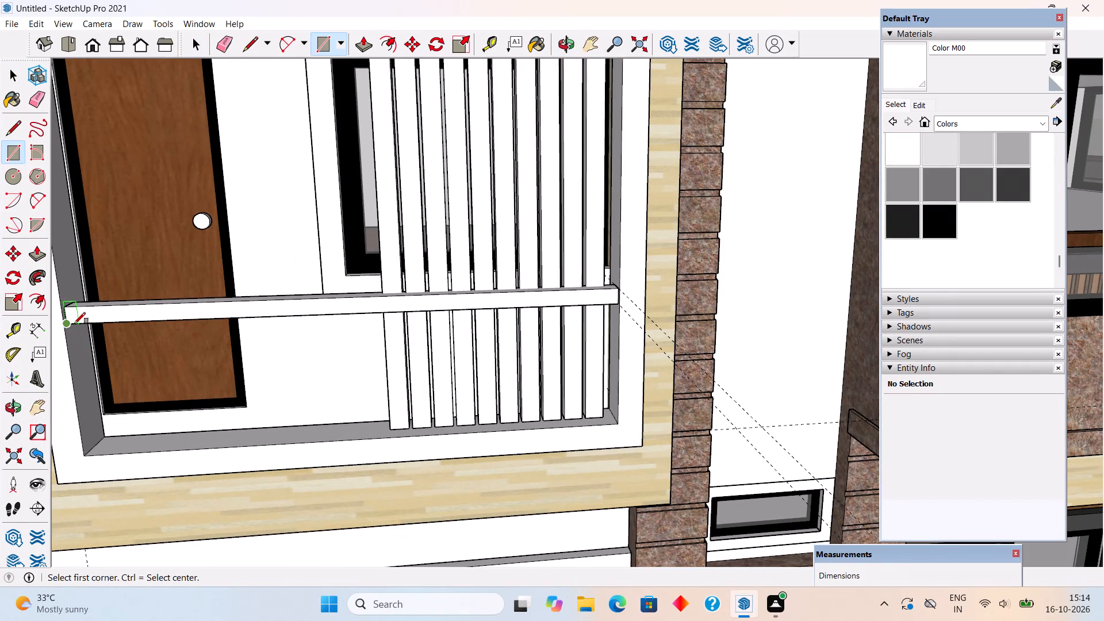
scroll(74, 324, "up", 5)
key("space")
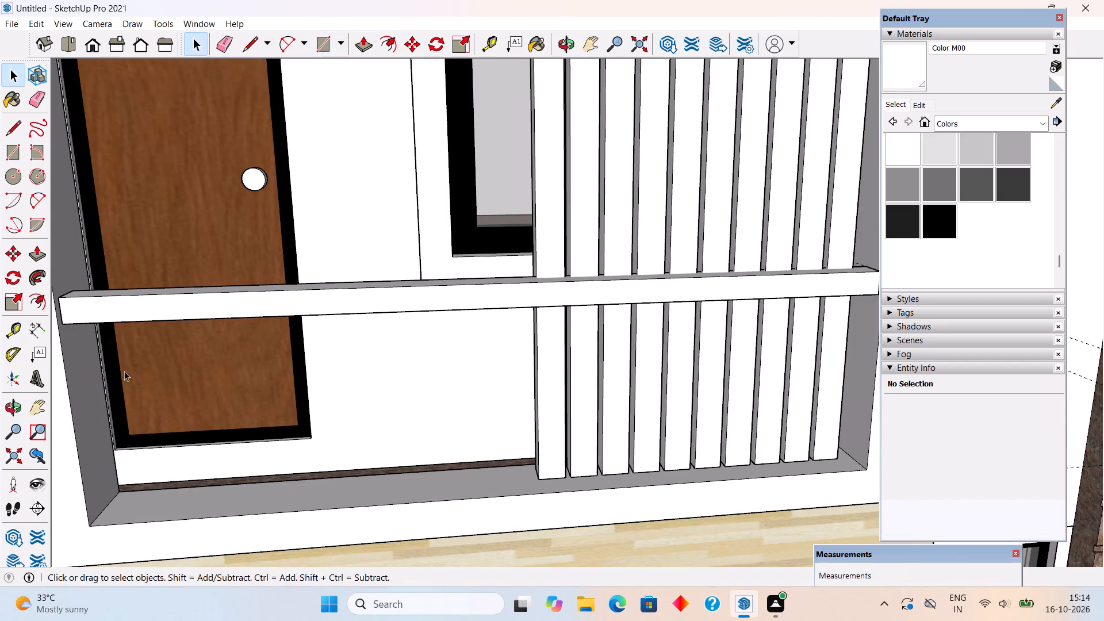
Place a vertical guide along the rail's front end edge where it meets the frame beside the post screen.
key("t")
scroll(295, 431, "down", 5)
scroll(603, 352, "up", 4)
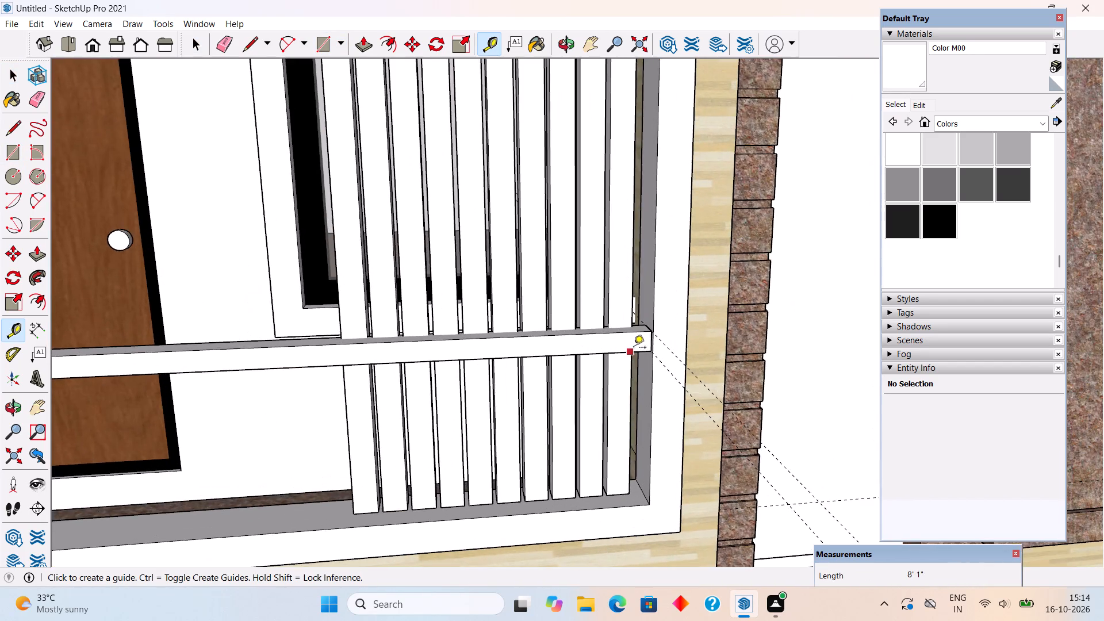
scroll(637, 346, "up", 4)
double_click(656, 342)
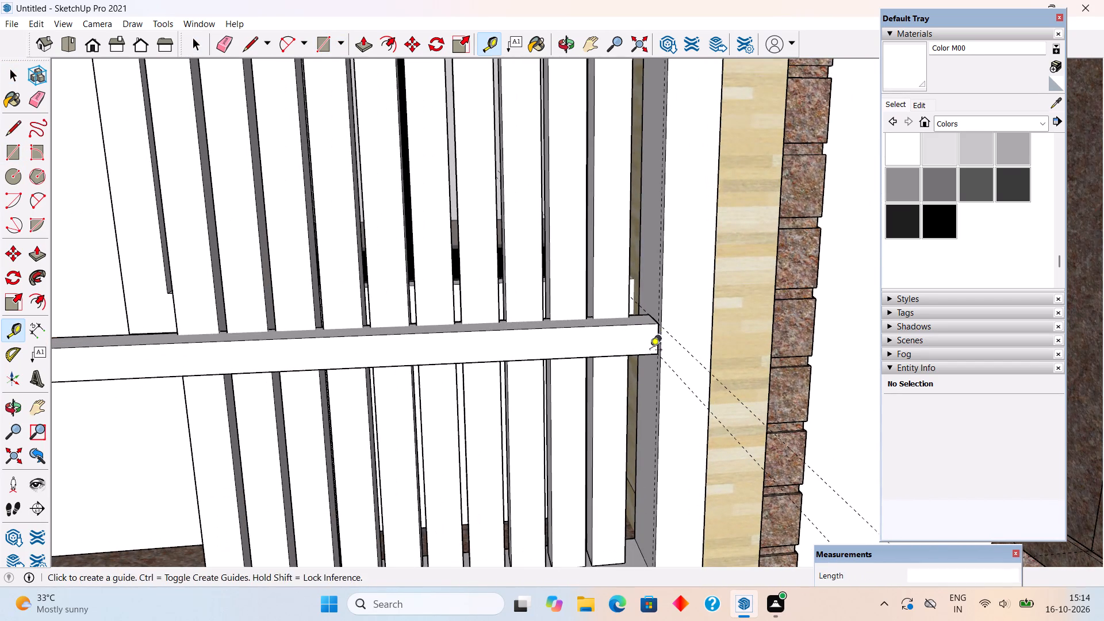
Draw a vertical rectangle about 8' 1" by 2' filling the opening below the horizontal rail, down to the frame's opposite bottom inner corner.
key("space")
key("r")
scroll(569, 444, "down", 5)
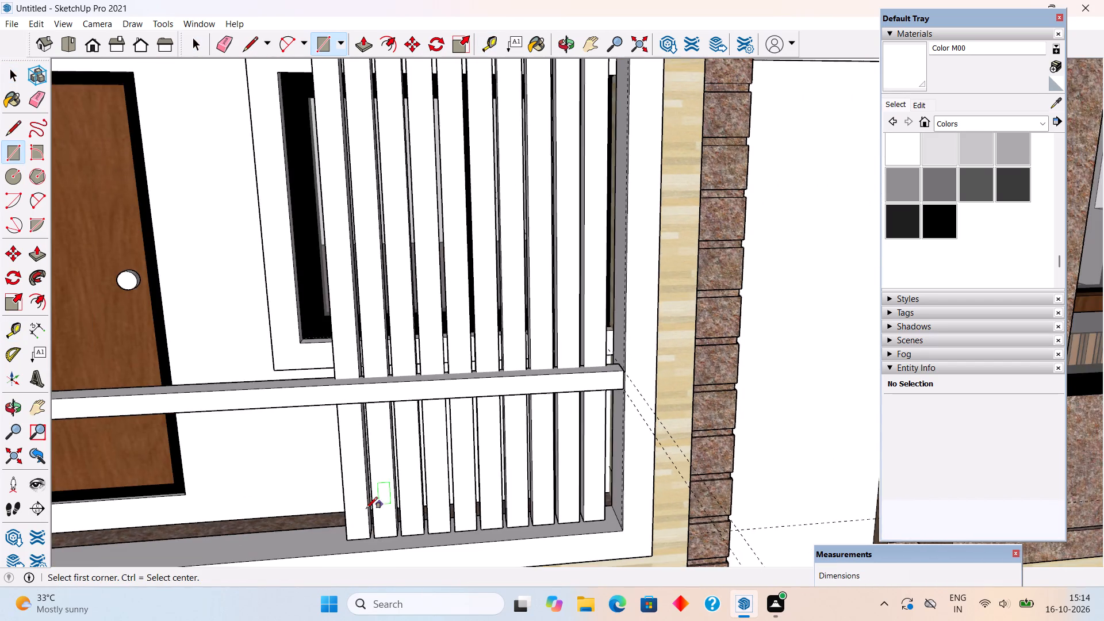
scroll(367, 499, "down", 5)
scroll(117, 465, "up", 5)
left_click(103, 442)
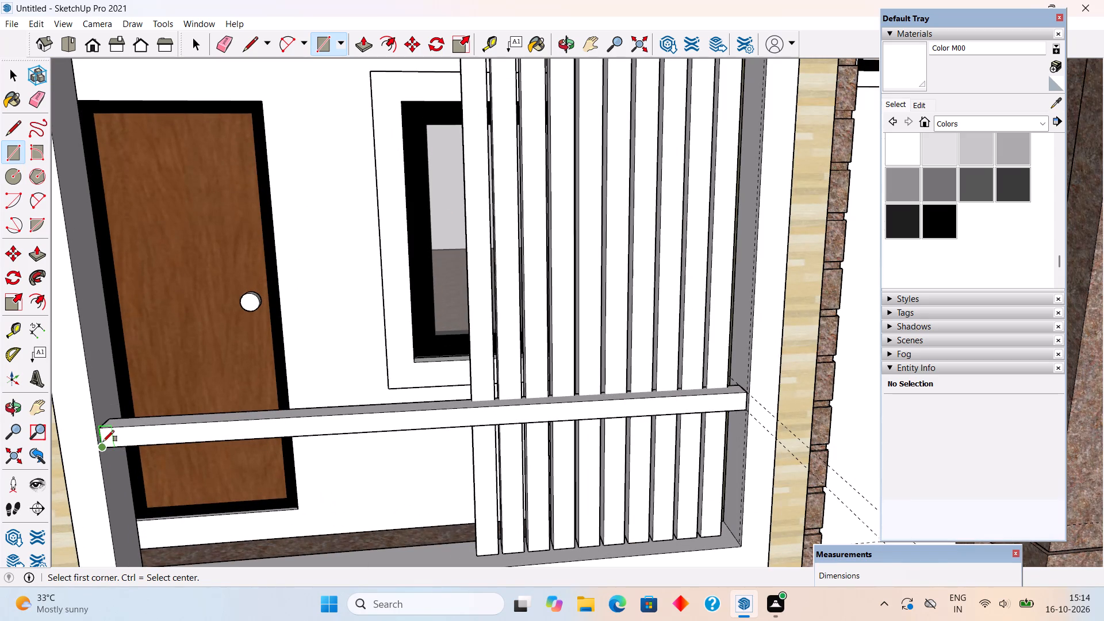
scroll(264, 504, "down", 5)
middle_click_drag(451, 518, 615, 530)
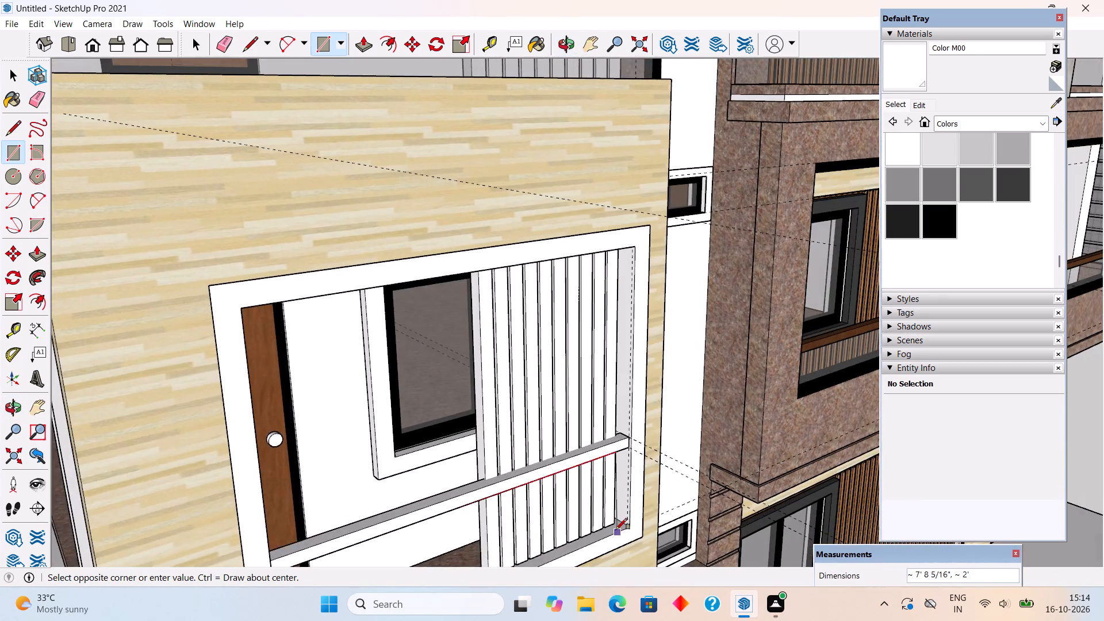
scroll(616, 530, "up", 10)
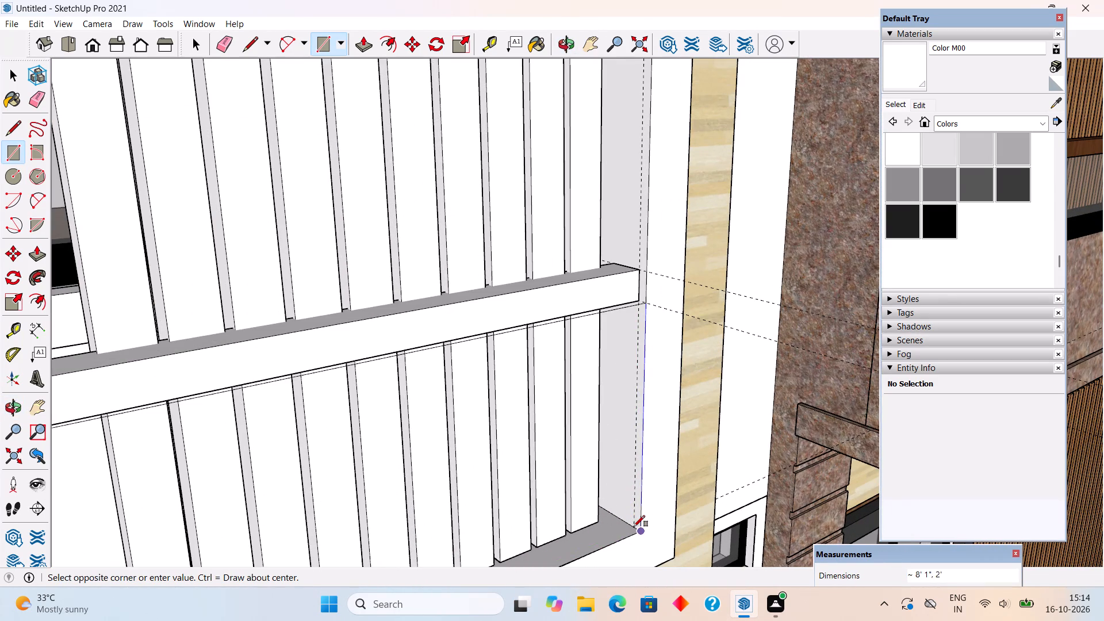
left_click(632, 526)
key("space")
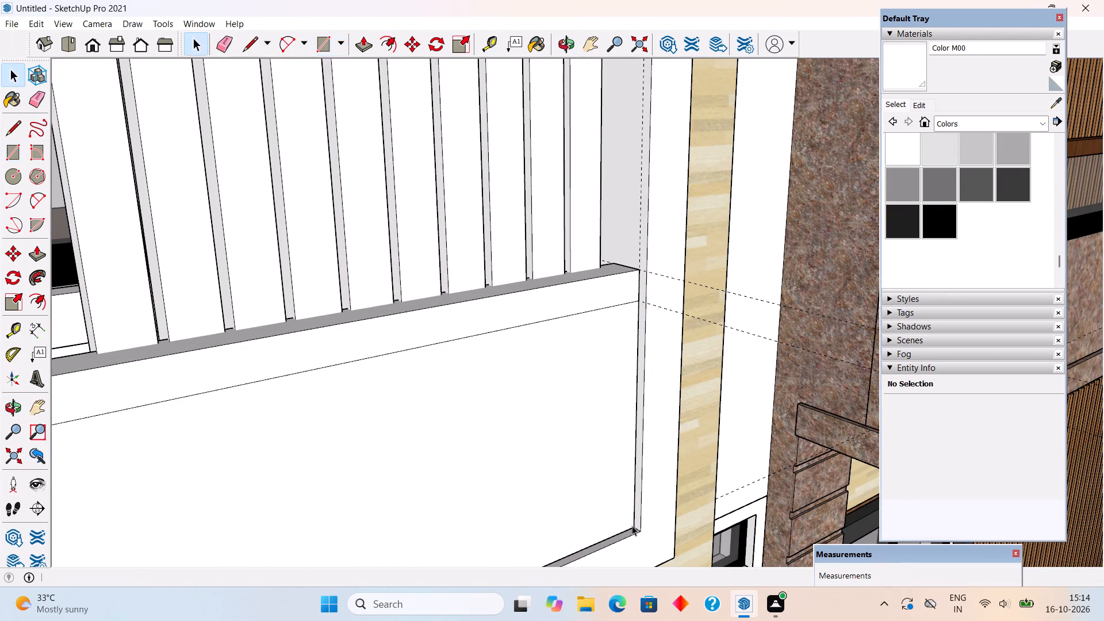
scroll(632, 526, "down", 5)
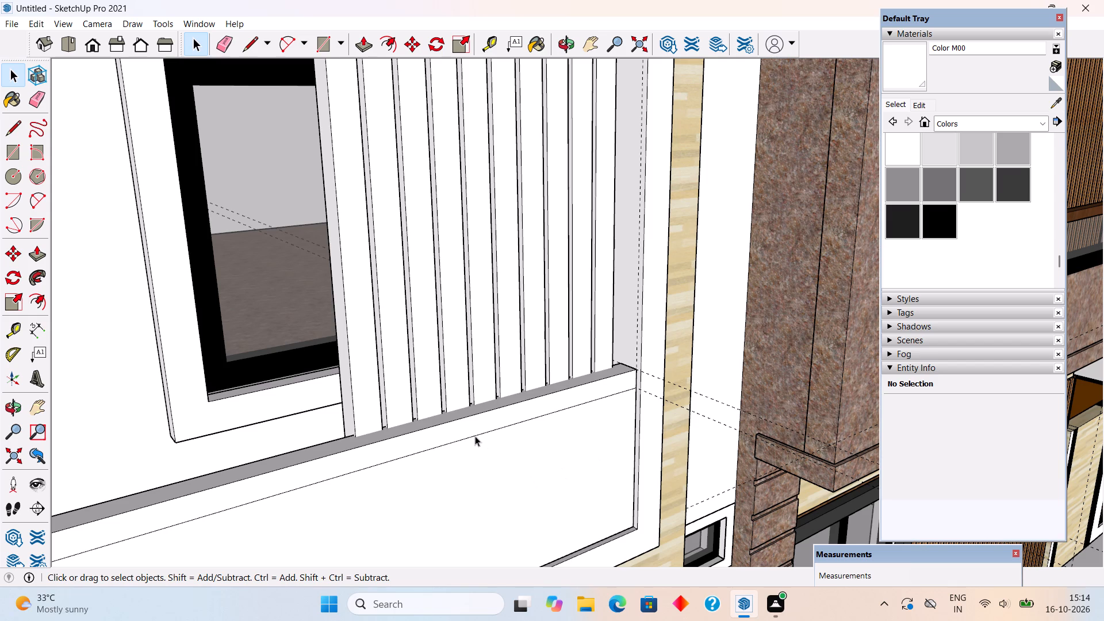
Paint the top-floor balcony handrail and the middle-floor opening's rail with Wood Veneer 01 sampled from the neighbouring balcony's handrail.
triple_click(475, 436)
scroll(520, 446, "down", 2)
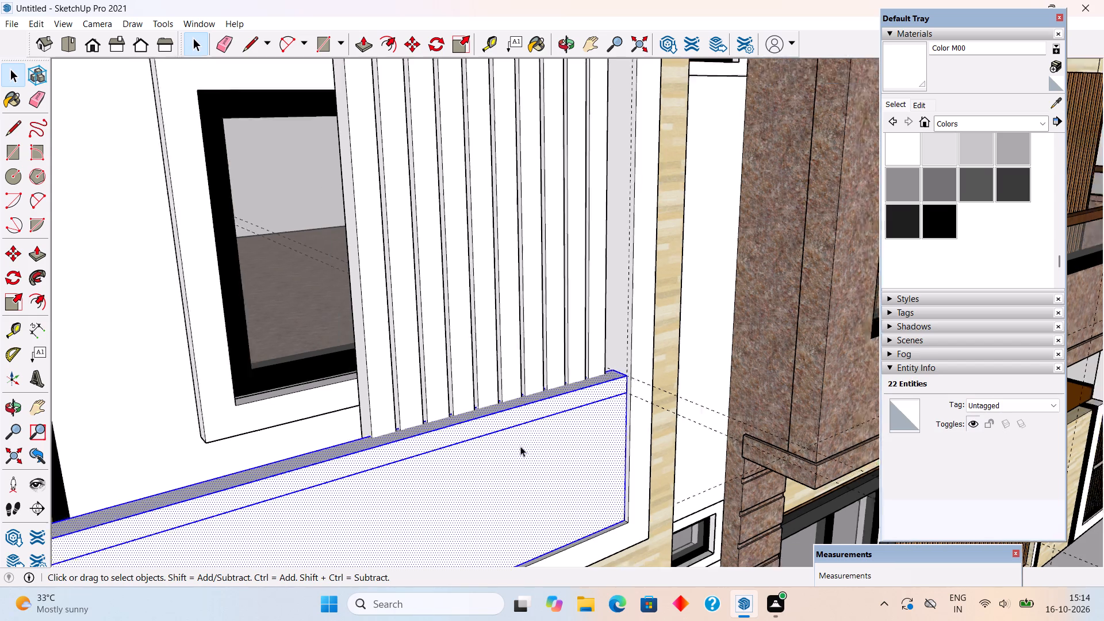
scroll(520, 446, "down", 12)
left_click(97, 431)
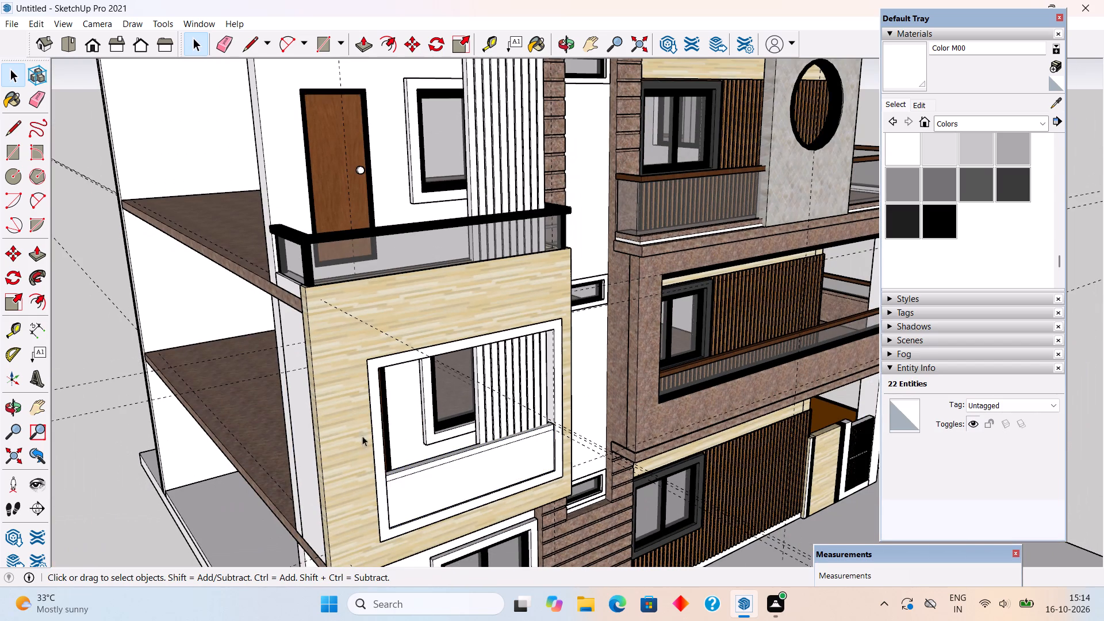
left_click(1052, 102)
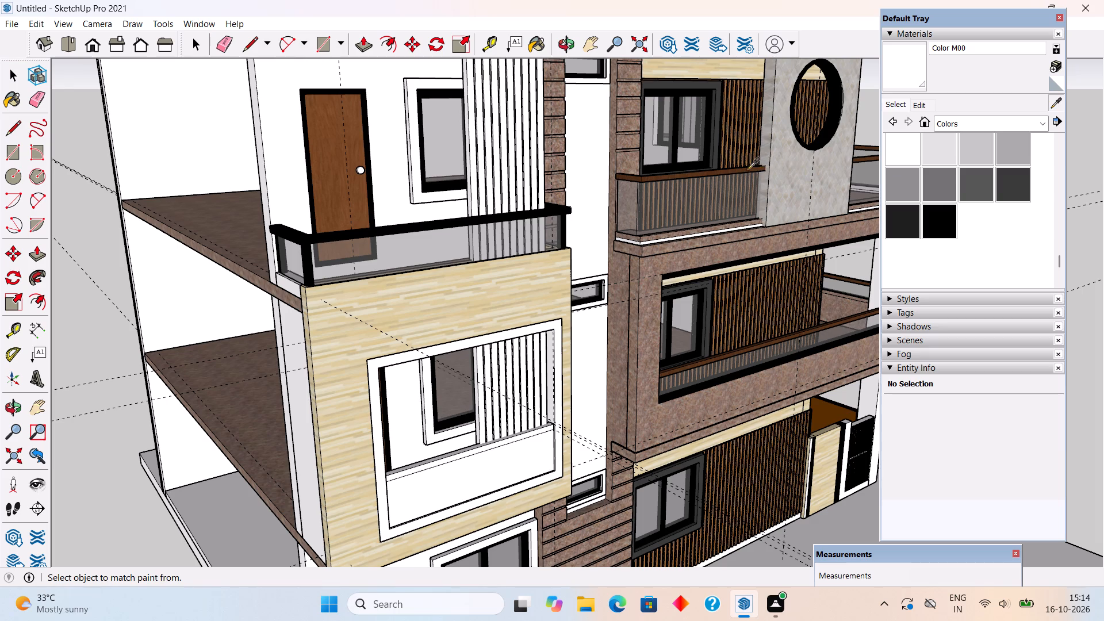
left_click(747, 169)
left_click(551, 214)
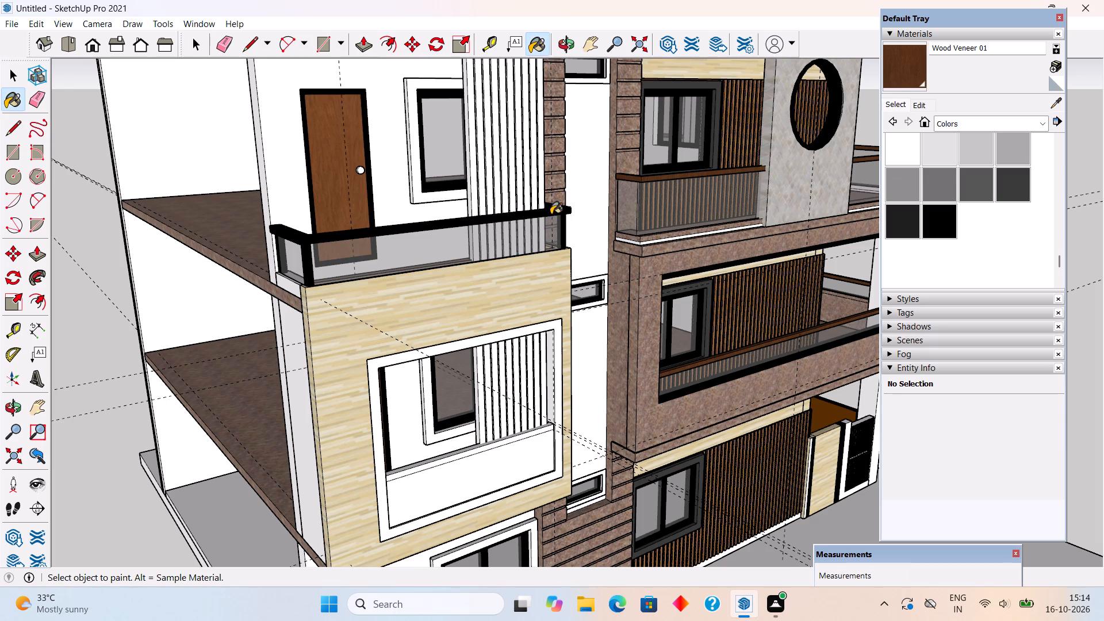
left_click(503, 440)
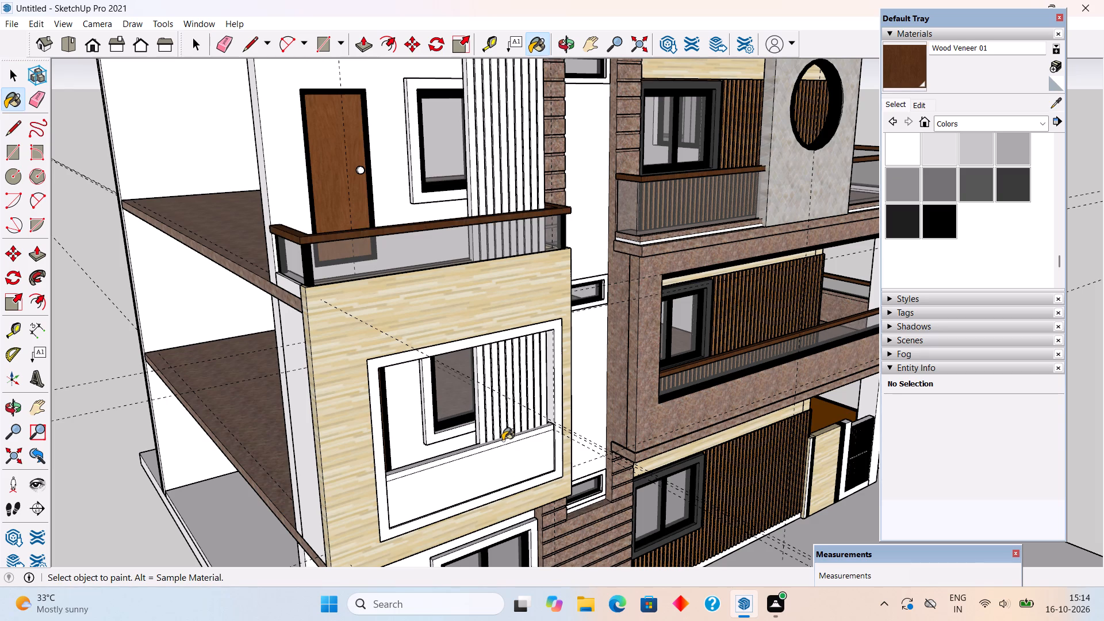
left_click(503, 443)
key("space")
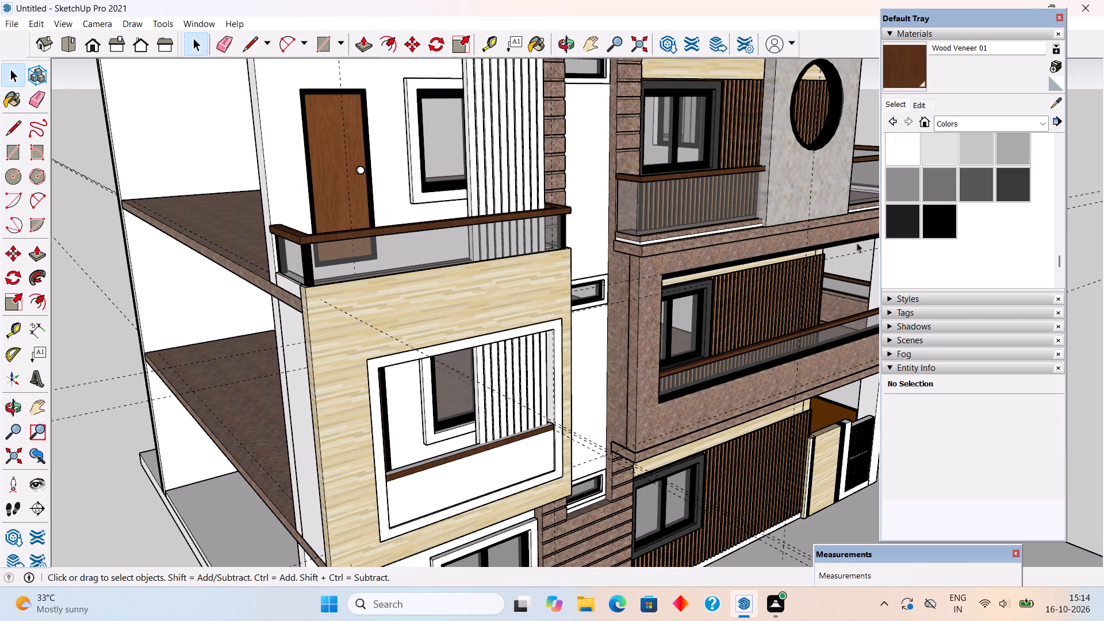
Paint the infill panel below the middle-floor rail with Translucent Glass Gray sampled from the top-floor balcony glass.
left_click(1062, 99)
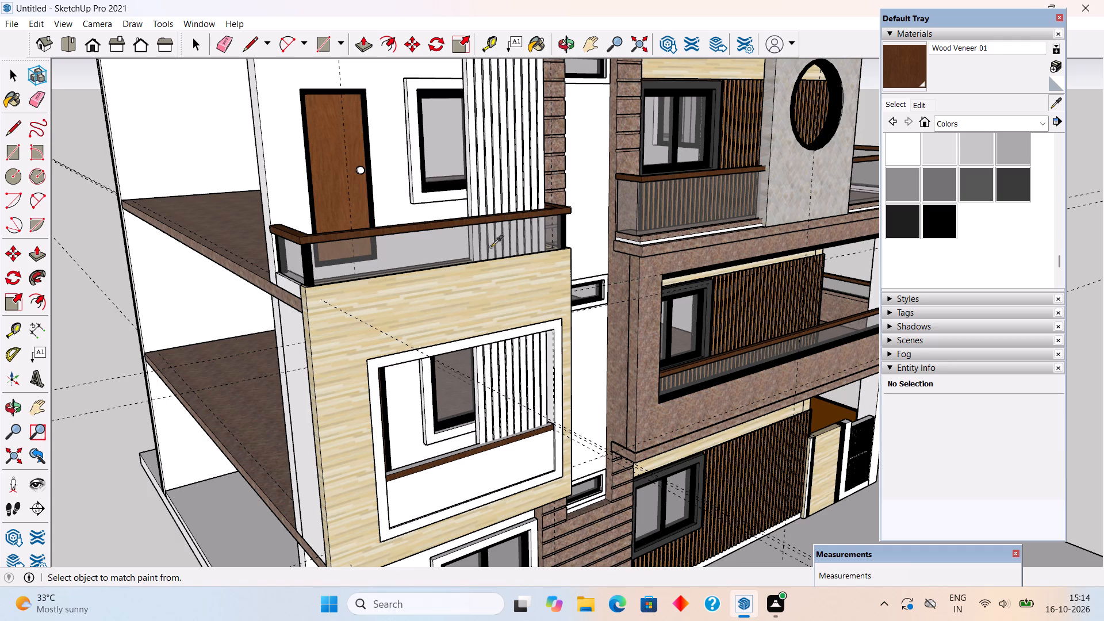
left_click(491, 247)
left_click(412, 500)
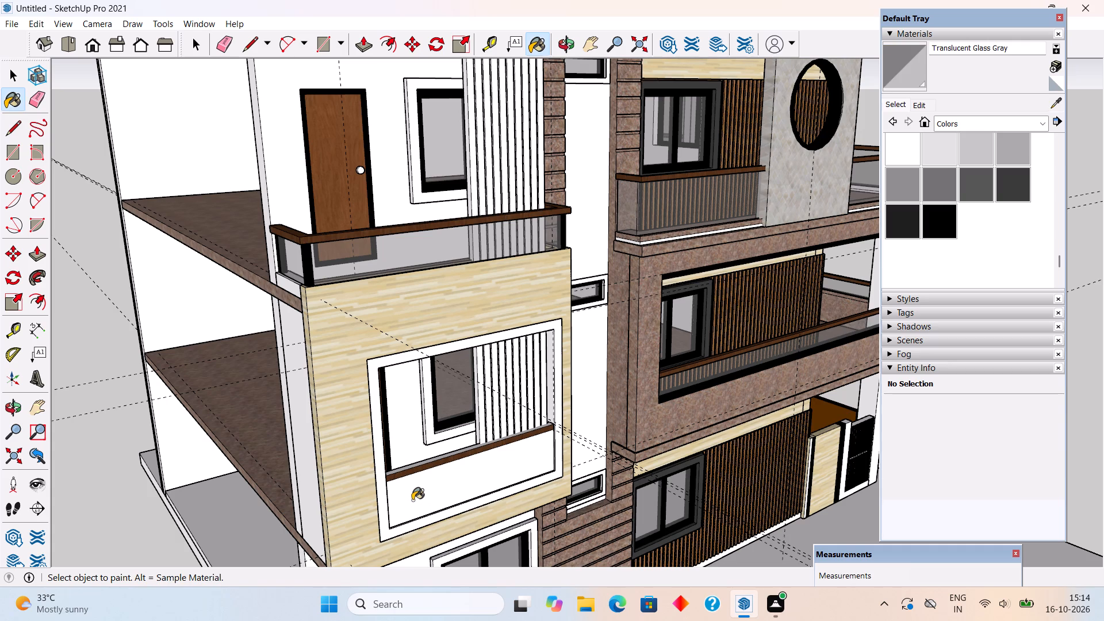
key("space")
Group the middle-floor rail together with its glass infill panel.
triple_click(419, 483)
right_click(419, 482)
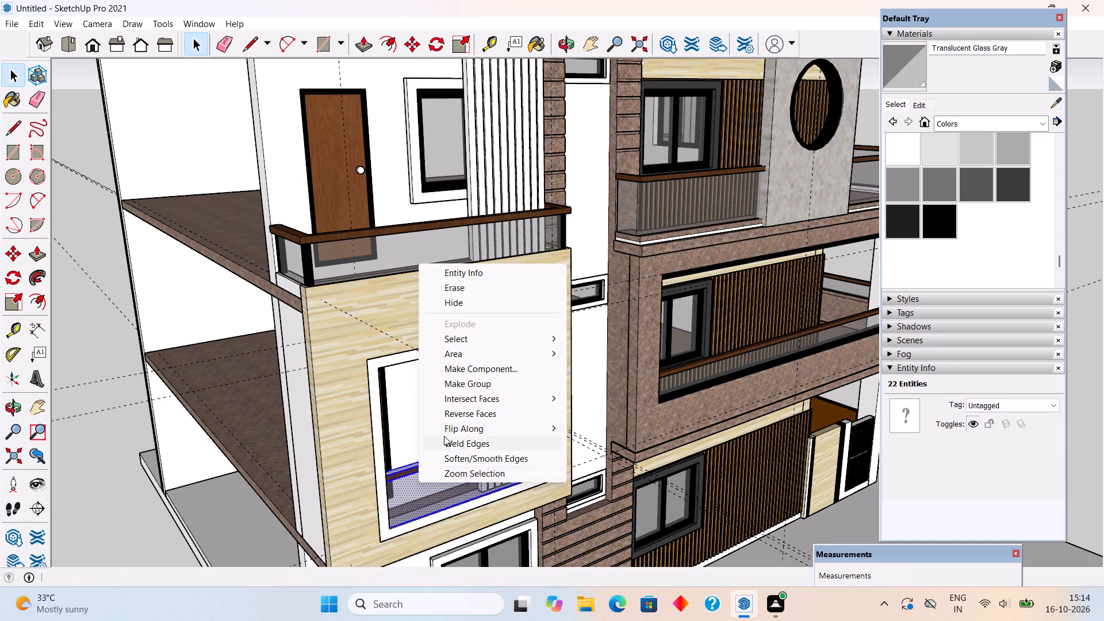
left_click(470, 379)
left_click(100, 435)
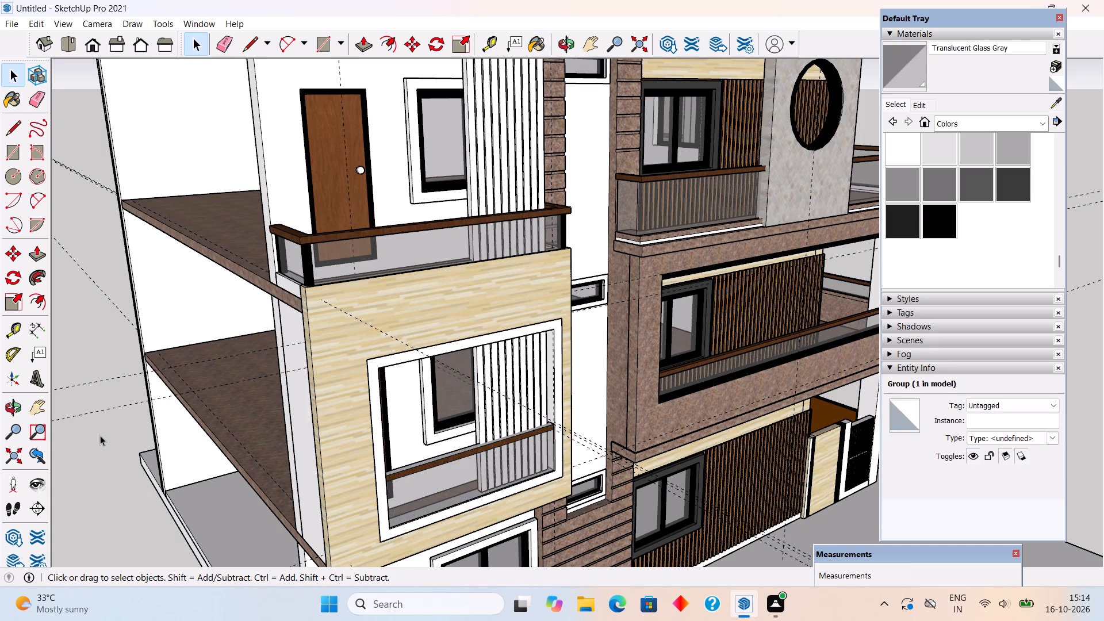
Examine the whole house from the front and the gated side to review the elevation.
scroll(152, 405, "down", 9)
middle_click_drag(458, 397, 333, 350)
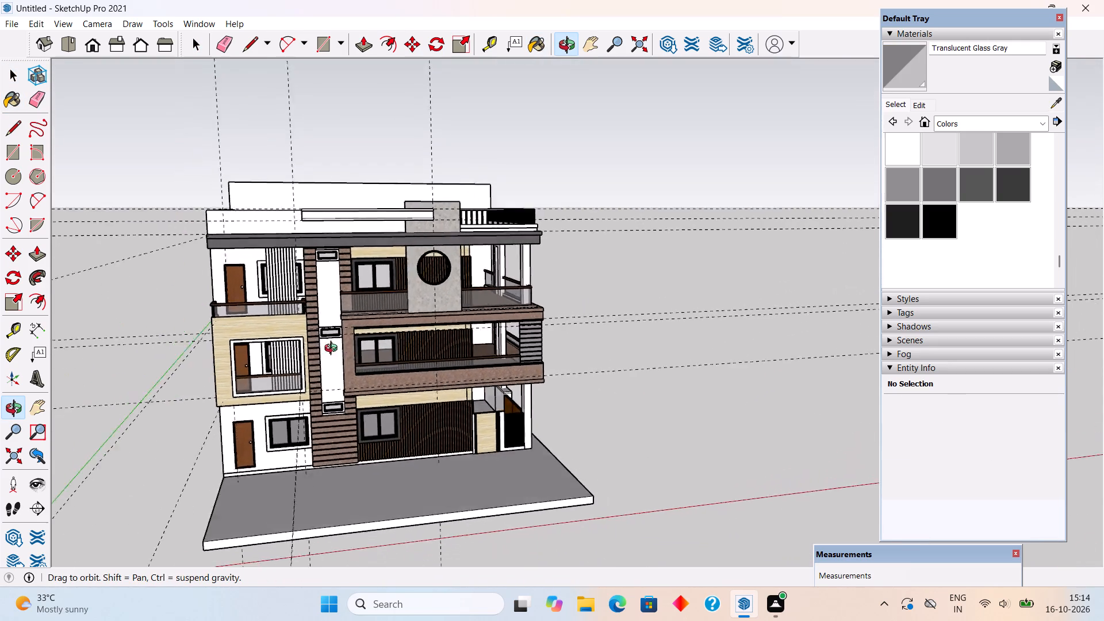
middle_click_drag(333, 350, 225, 325)
scroll(603, 404, "up", 4)
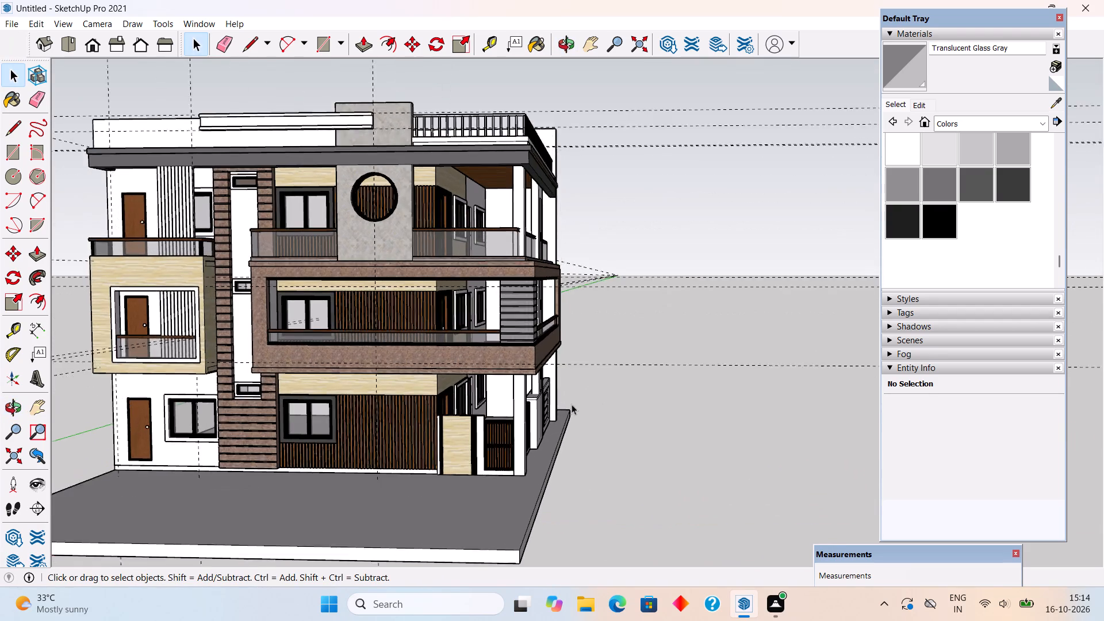
scroll(572, 404, "up", 1)
middle_click_drag(545, 408, 471, 414)
scroll(471, 414, "up", 1)
scroll(474, 428, "down", 1)
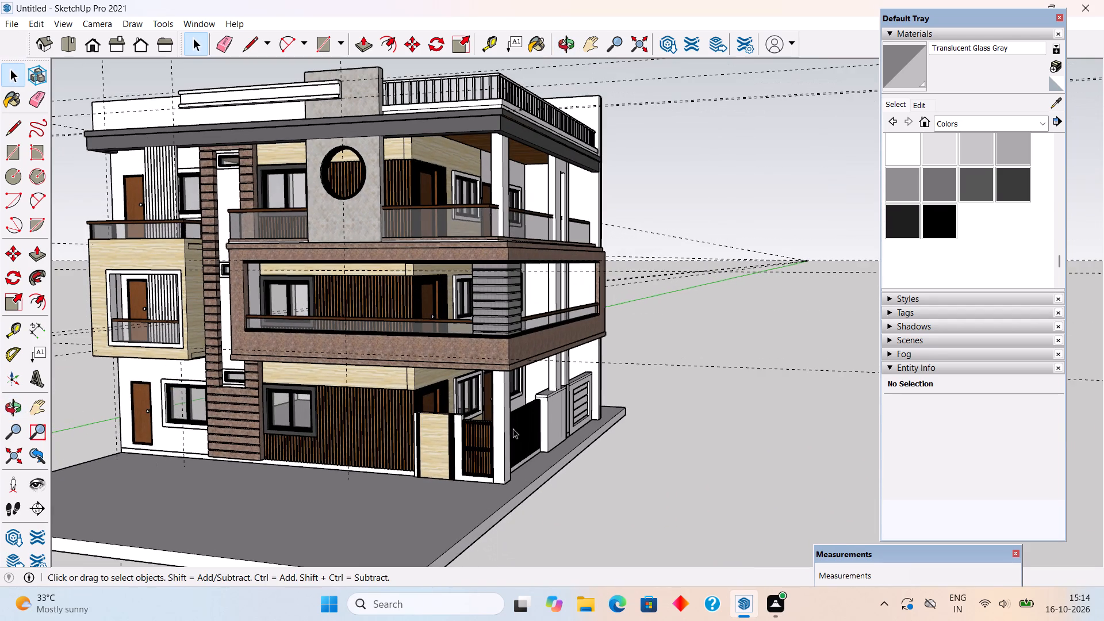
middle_click_drag(434, 428, 320, 428)
scroll(320, 428, "up", 1)
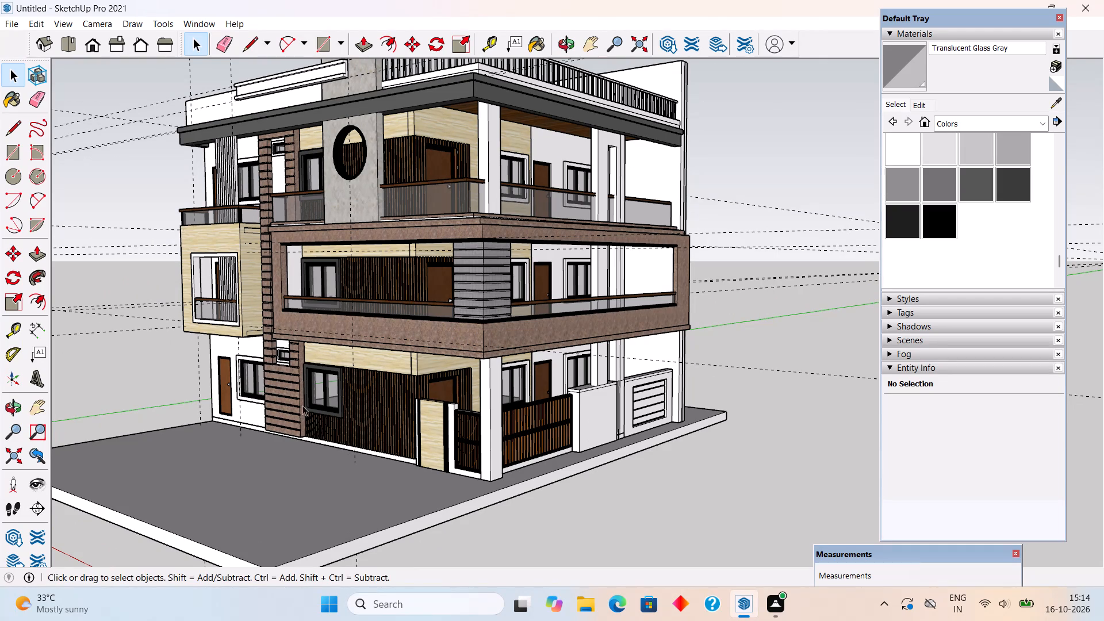
Paint the white frame around the middle-floor opening in the wood-finished panel with black Color M09.
middle_click_drag(197, 331, 430, 323)
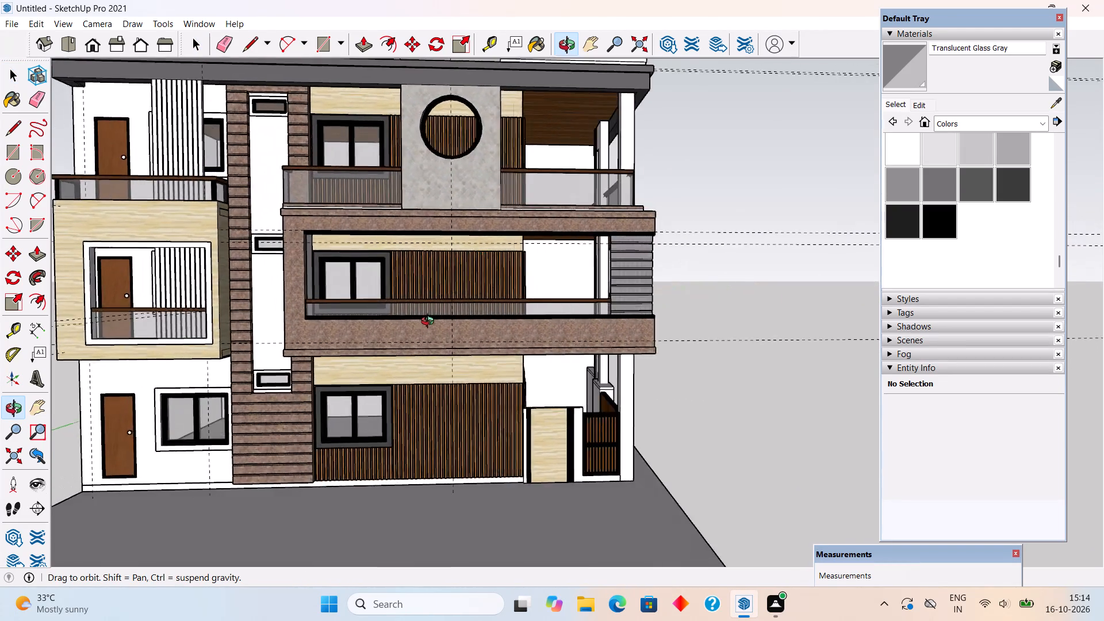
middle_click_drag(430, 323, 535, 319)
scroll(536, 319, "down", 1)
left_click(938, 208)
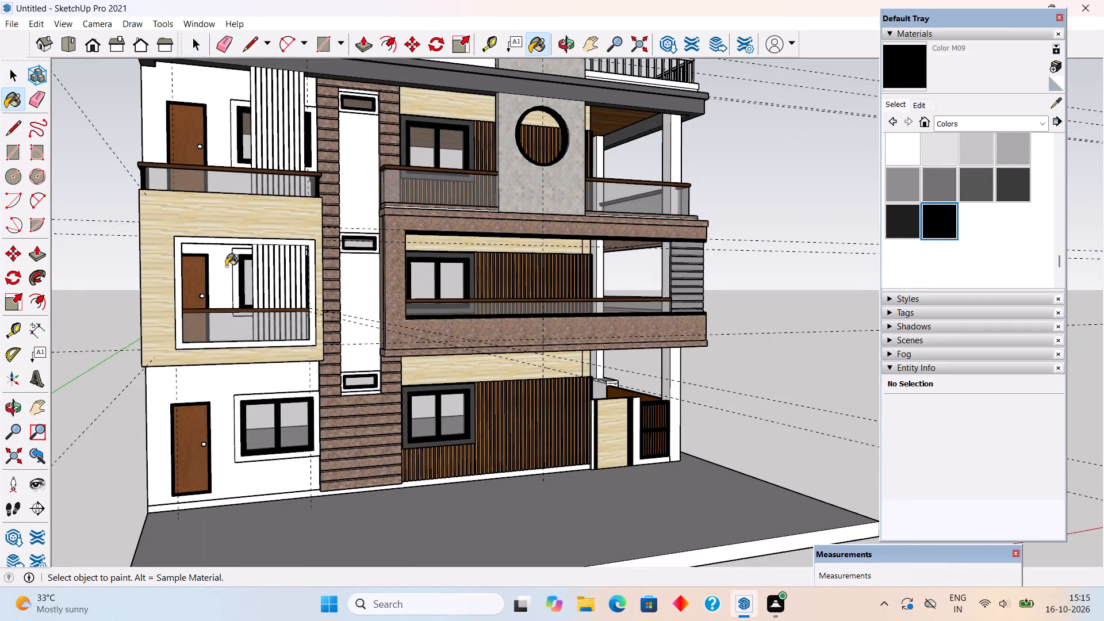
scroll(210, 257, "up", 3)
left_click(206, 235)
middle_click_drag(200, 267, 193, 296)
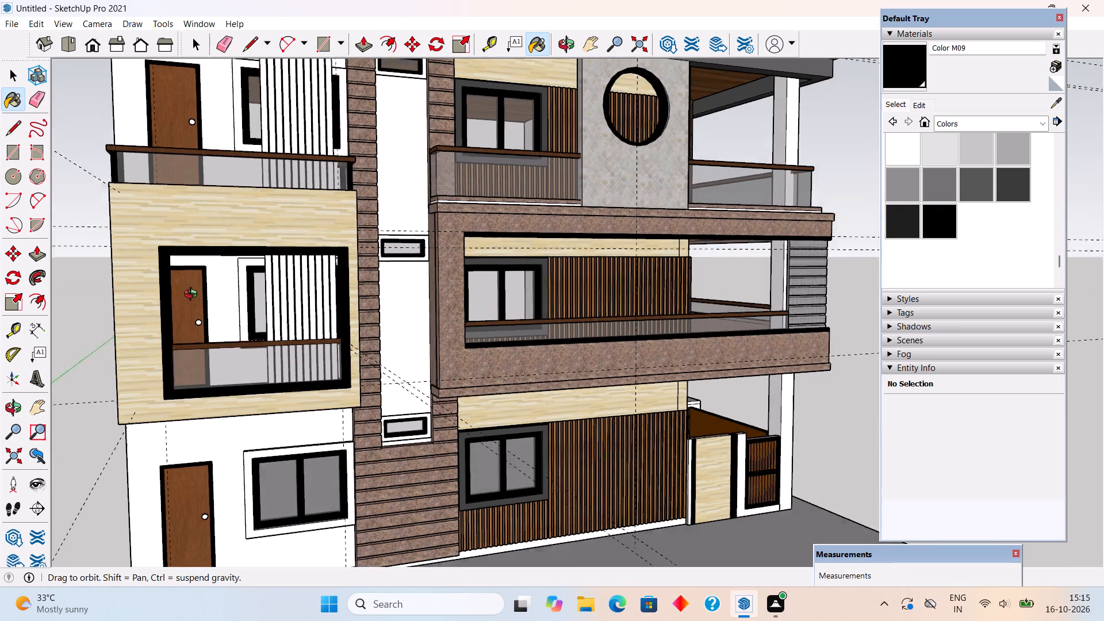
middle_click_drag(193, 296, 75, 289)
scroll(75, 289, "down", 2)
key("space")
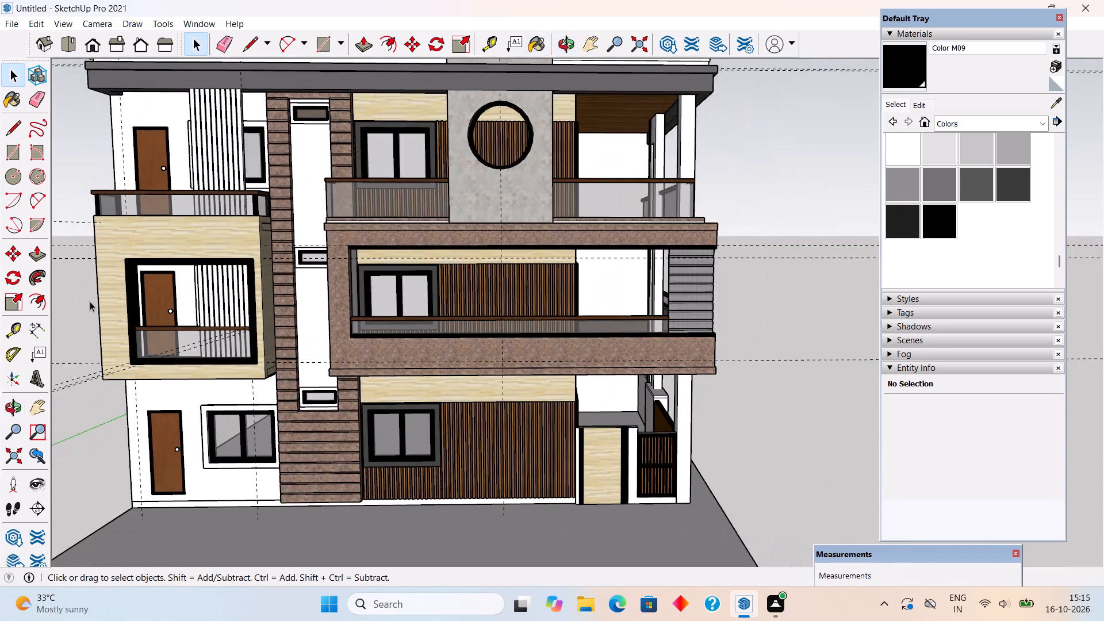
Delete all construction guides from the model.
scroll(99, 305, "down", 4)
middle_click_drag(178, 305, 347, 298)
scroll(347, 298, "down", 3)
scroll(250, 344, "up", 3)
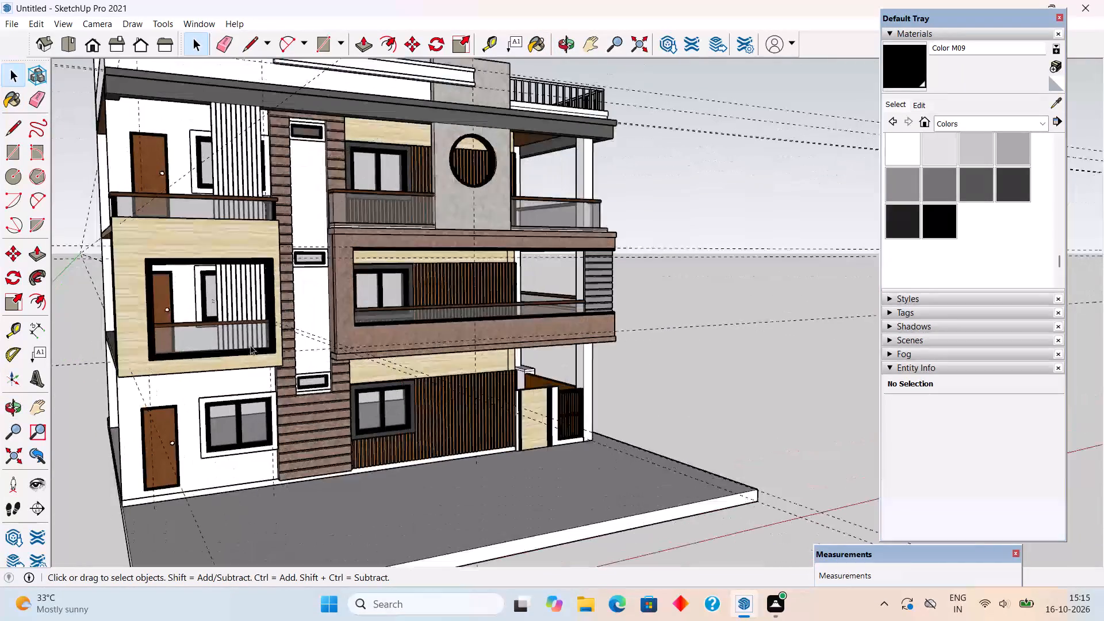
middle_click_drag(278, 350, 450, 329)
scroll(450, 329, "down", 8)
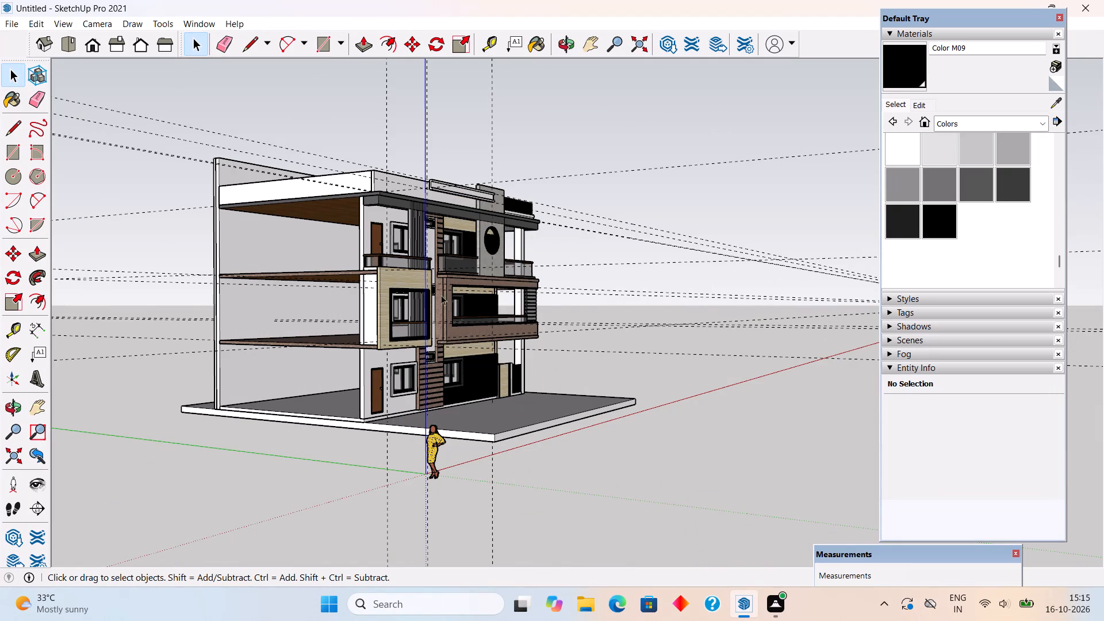
middle_click_drag(220, 209, 462, 290)
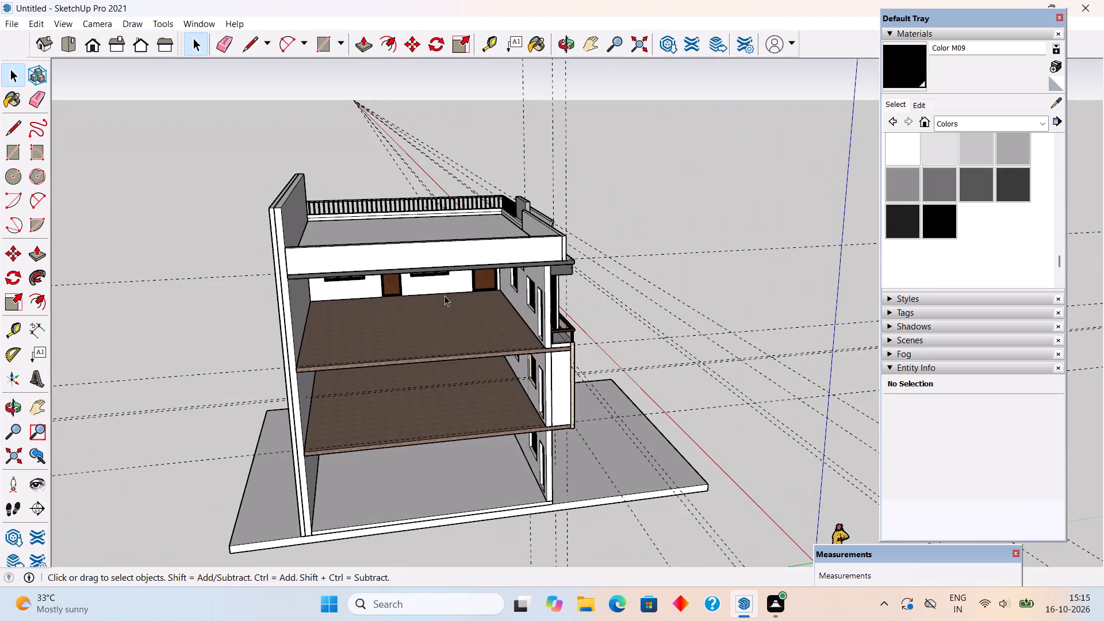
left_click(34, 22)
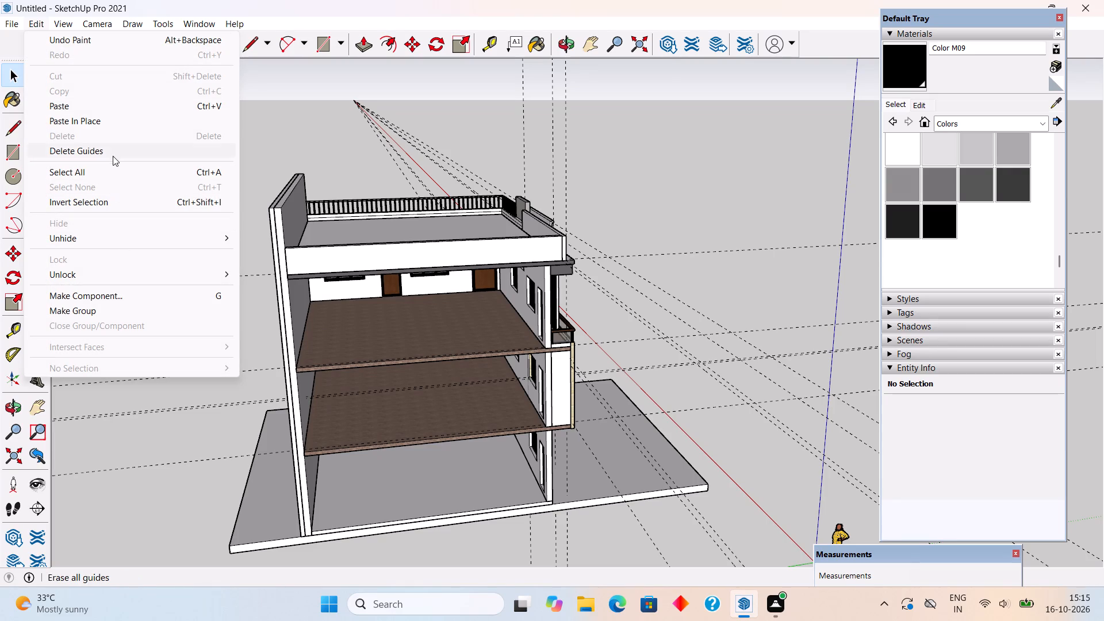
left_click(113, 154)
Inside the stone-clad column's group, paint the white vertical strip faces between the small windows with light grey Color M02.
middle_click_drag(746, 305, 373, 308)
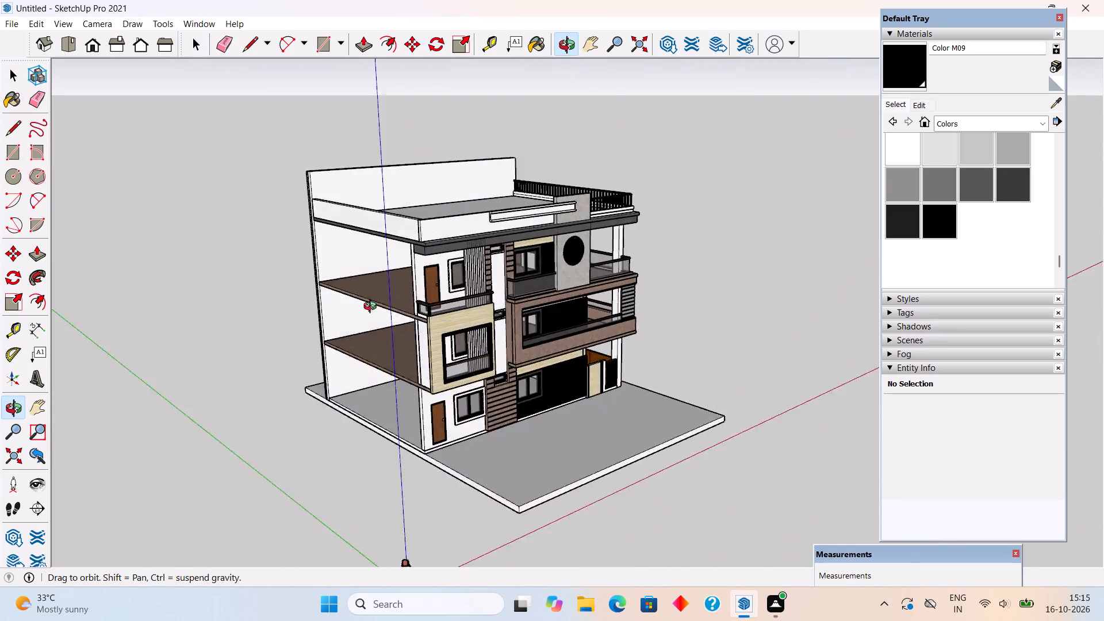
middle_click_drag(373, 308, 273, 308)
scroll(677, 394, "up", 2)
middle_click_drag(680, 396, 597, 421)
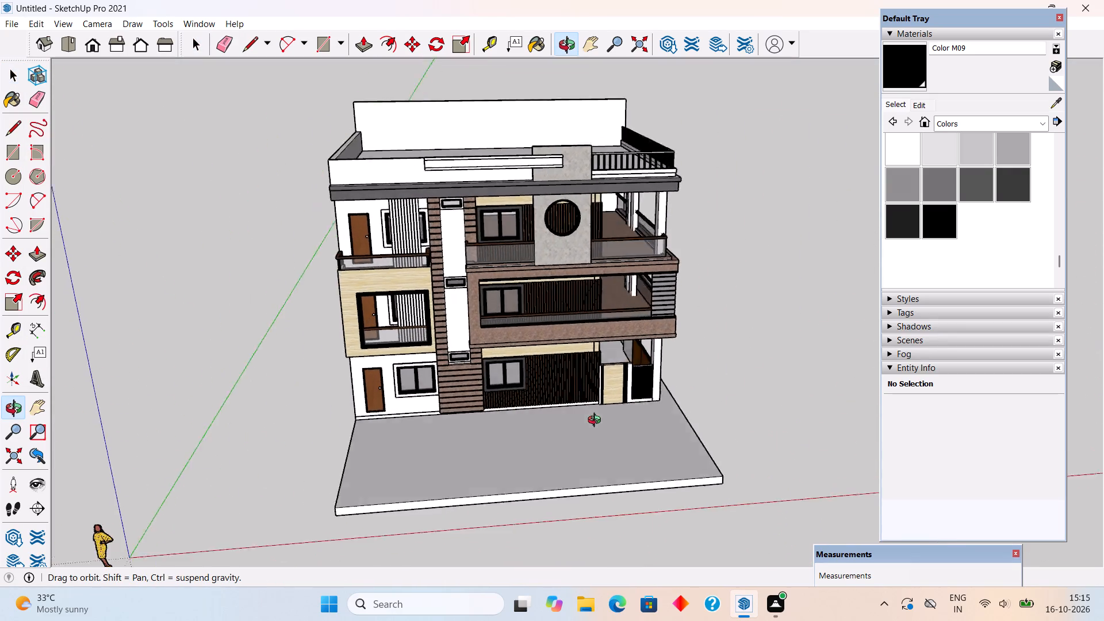
middle_click_drag(597, 421, 596, 374)
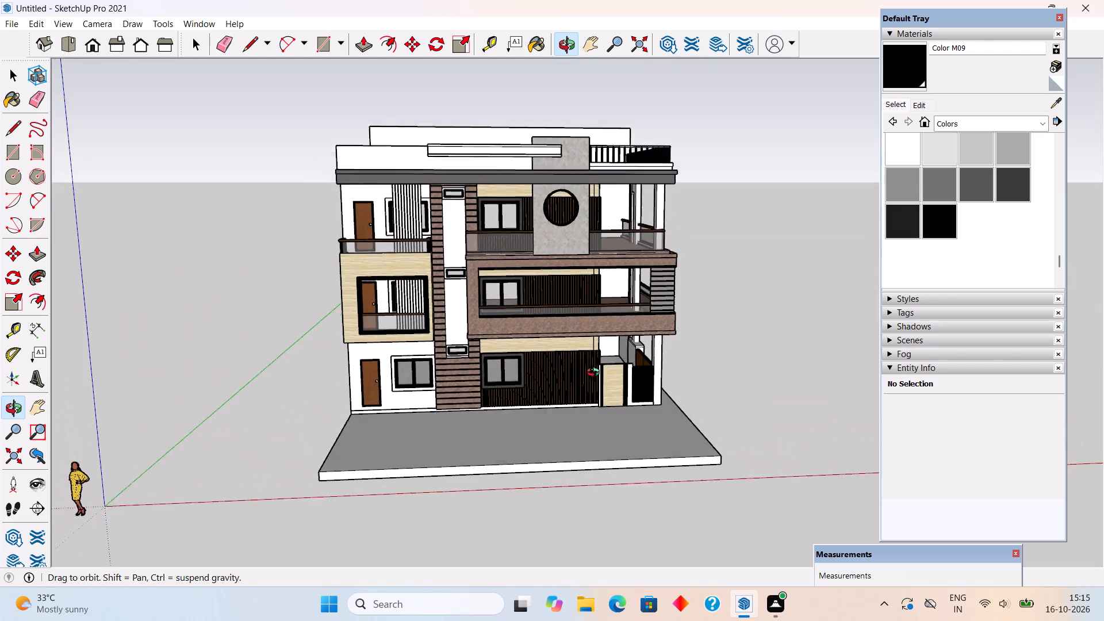
middle_click_drag(596, 374, 595, 381)
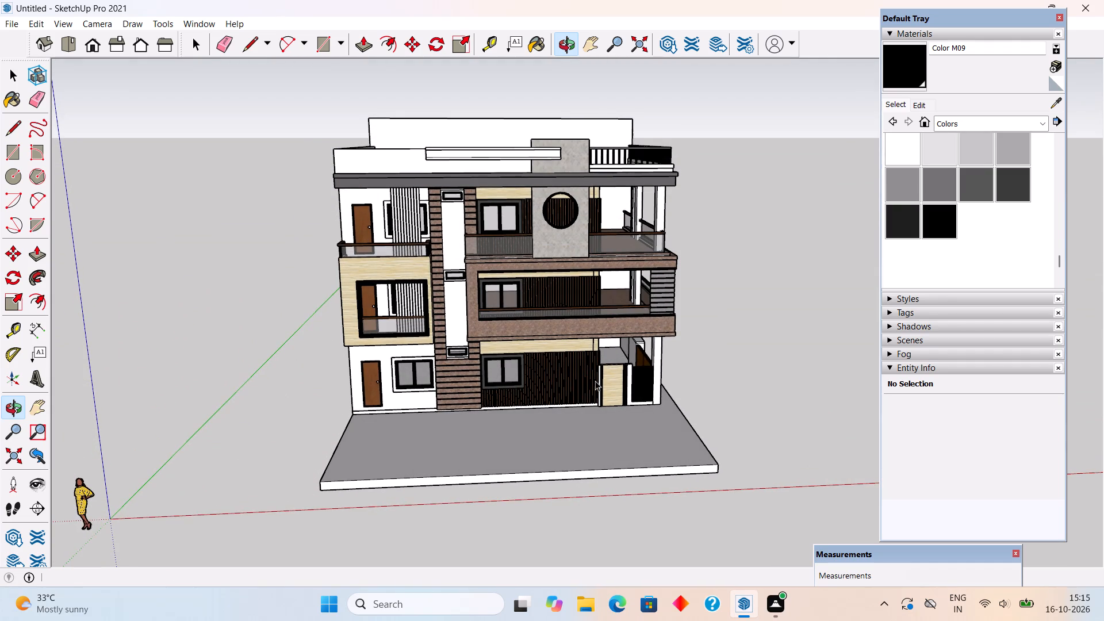
scroll(461, 282, "up", 3)
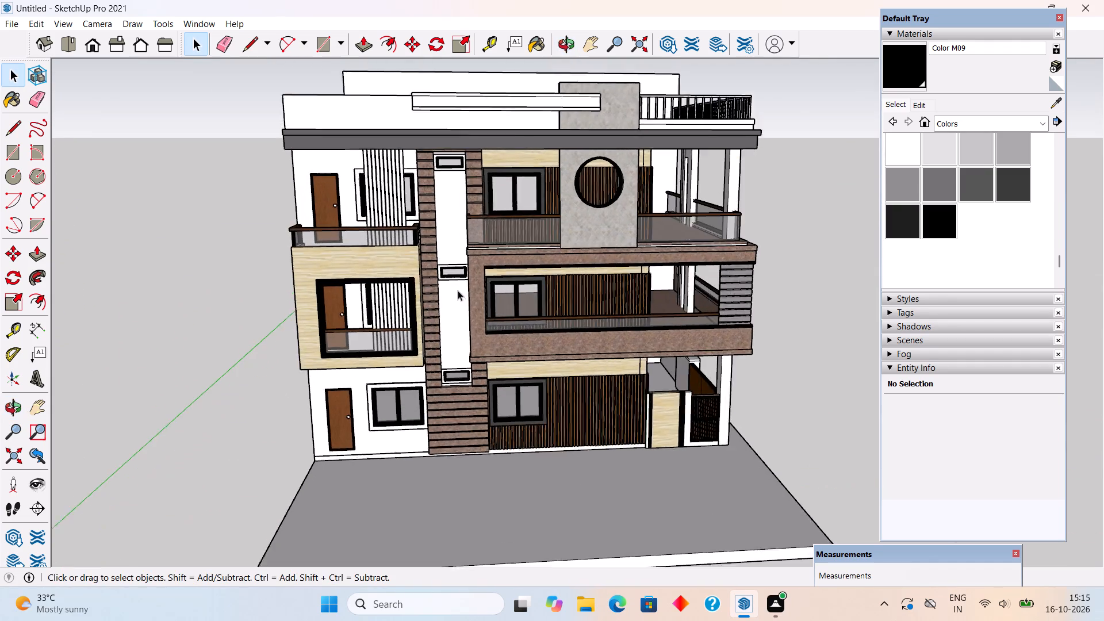
scroll(458, 290, "up", 2)
triple_click(457, 296)
scroll(457, 296, "up", 4)
left_click(457, 296)
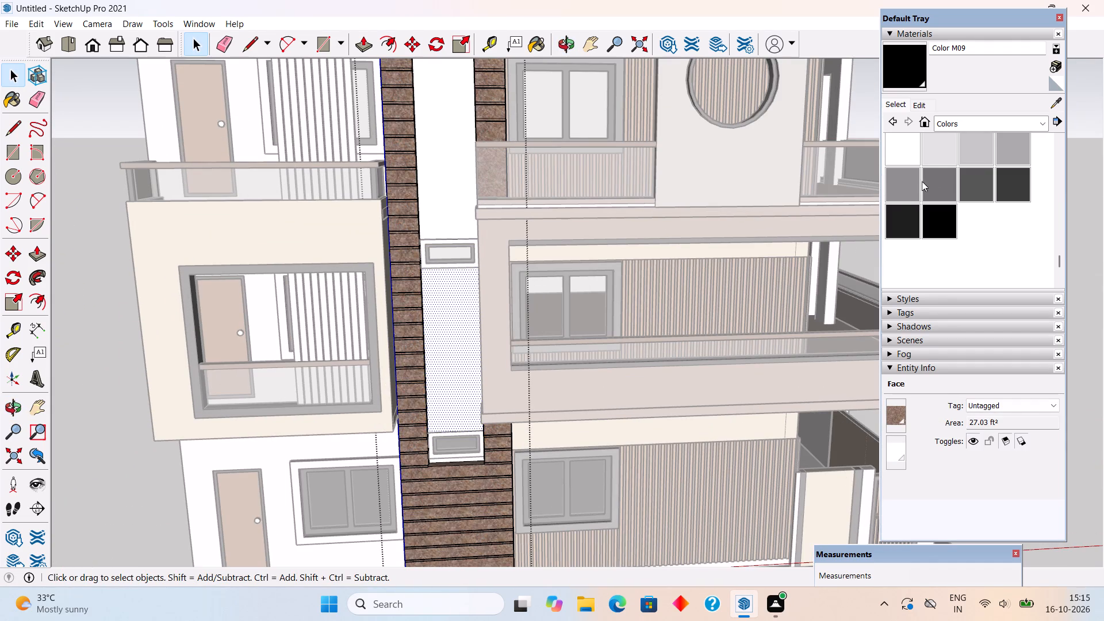
left_click(975, 151)
left_click(461, 332)
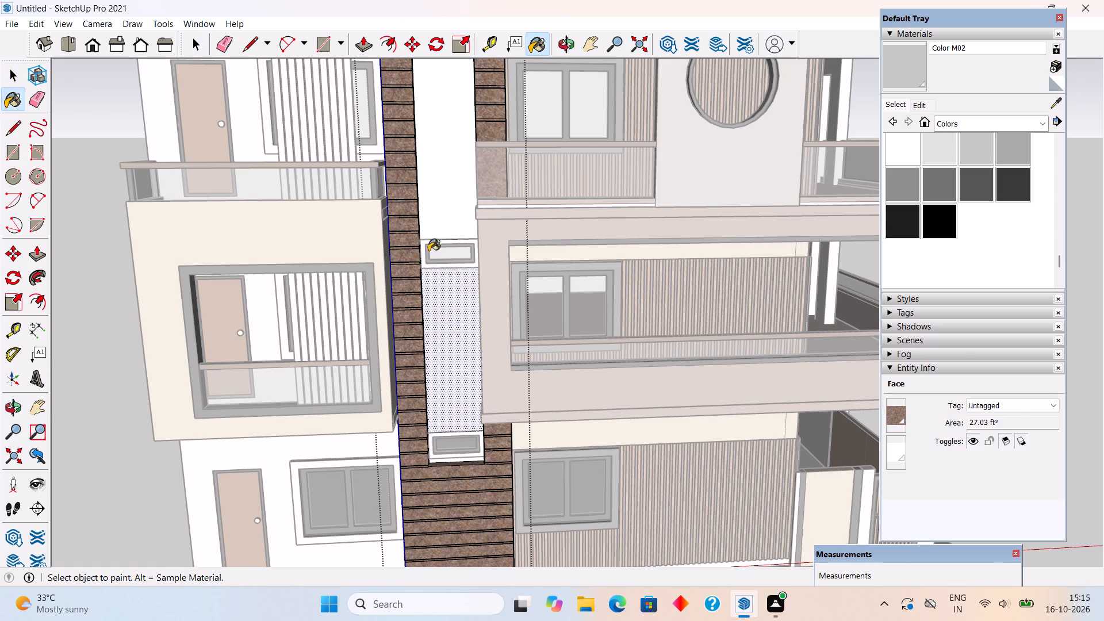
left_click(454, 205)
scroll(454, 210, "down", 4)
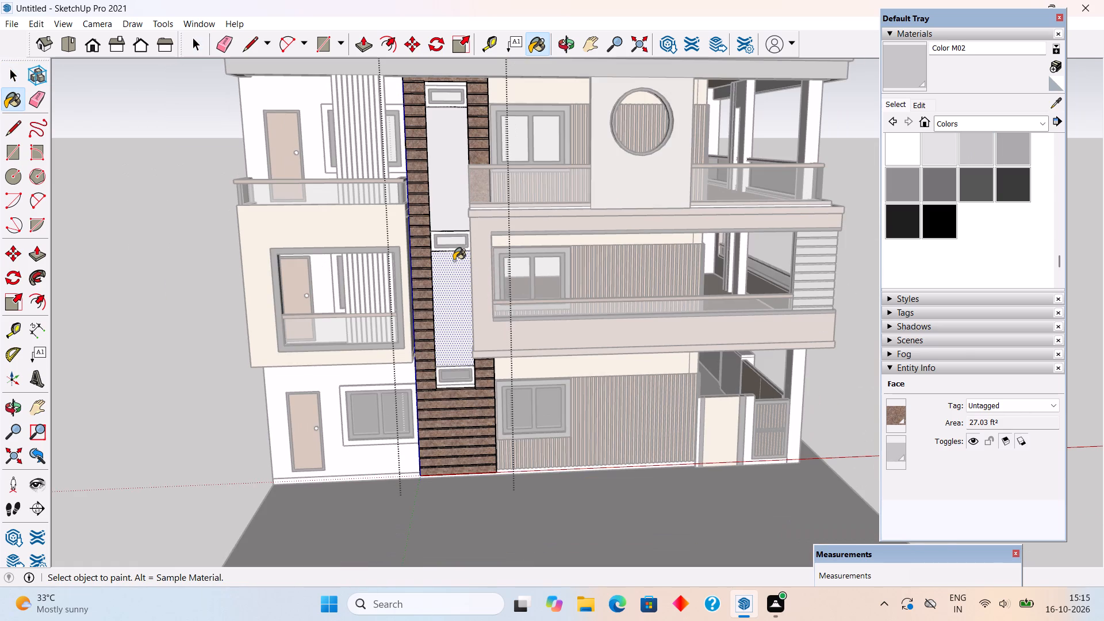
key("space")
left_click(143, 250)
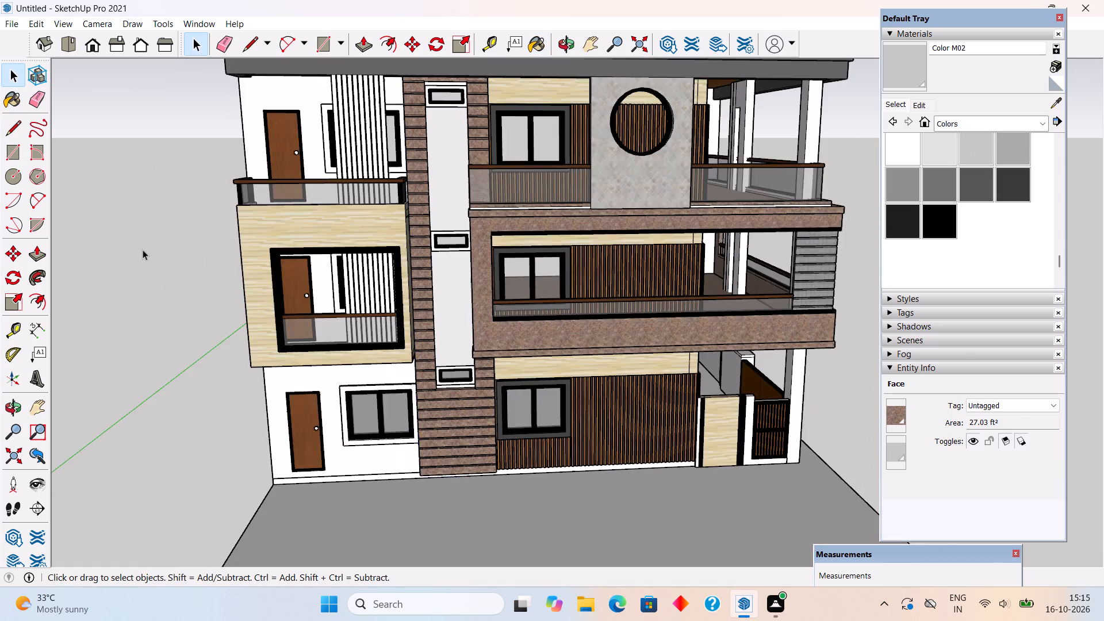
Examine the front elevation from several angles, then the top-floor balcony beside the circular opening up close.
scroll(685, 417, "down", 1)
middle_click_drag(684, 410, 581, 355)
scroll(581, 356, "down", 2)
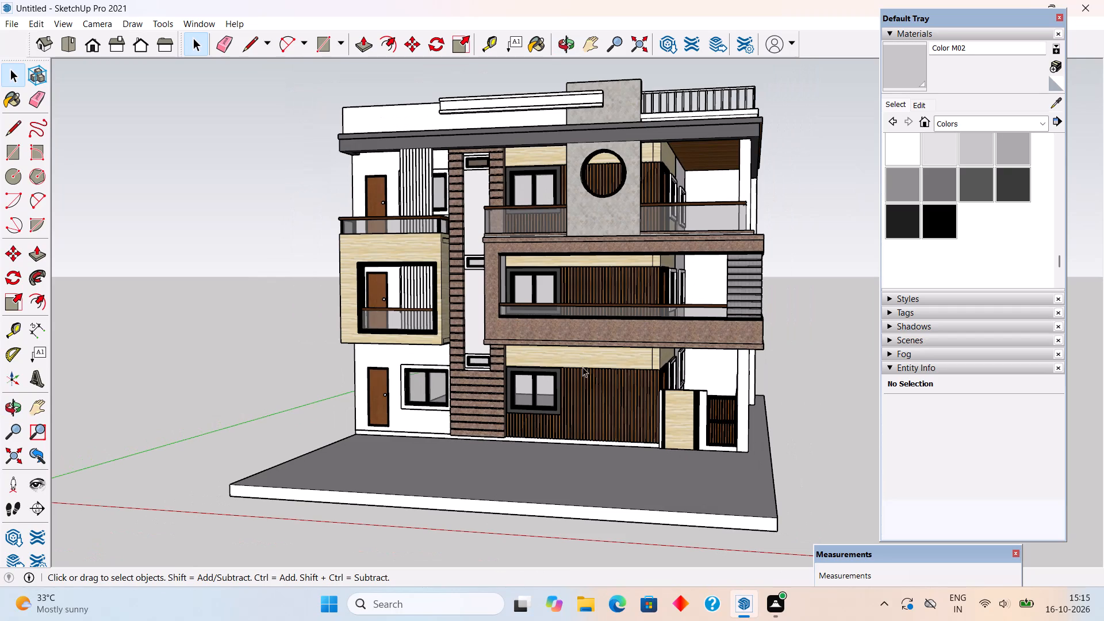
middle_click_drag(695, 317, 704, 343)
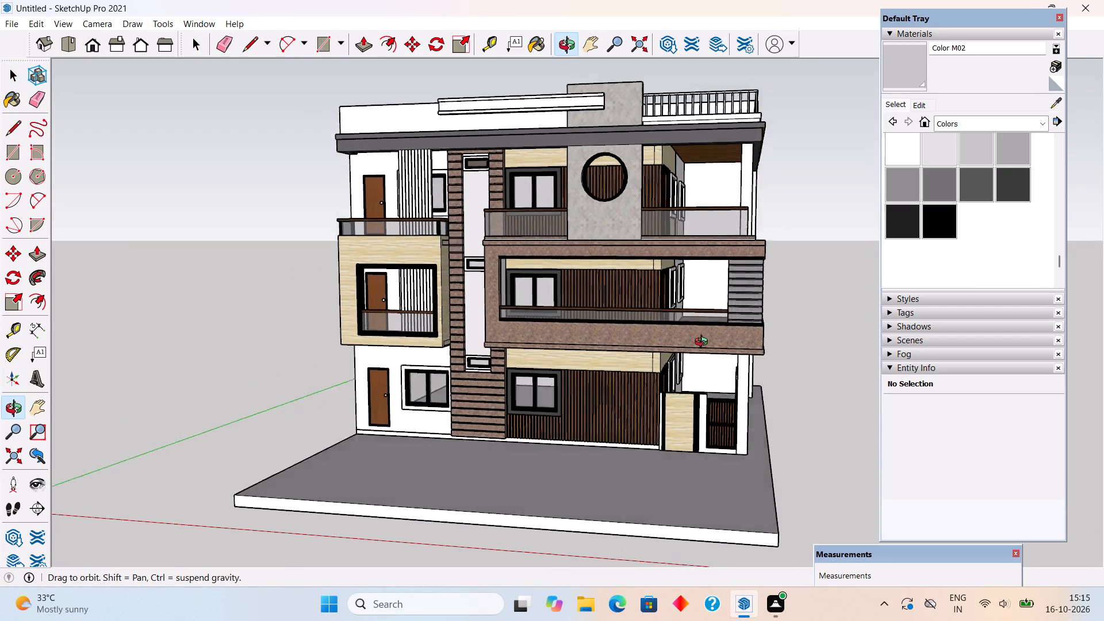
middle_click_drag(704, 343, 735, 378)
middle_click_drag(670, 163, 661, 94)
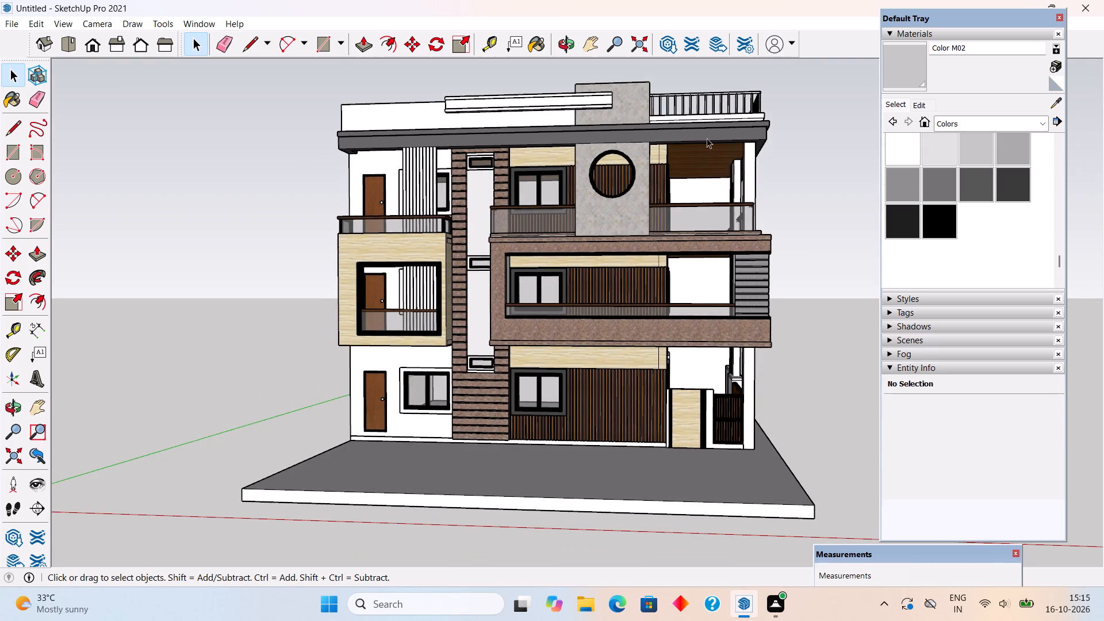
scroll(692, 205, "up", 8)
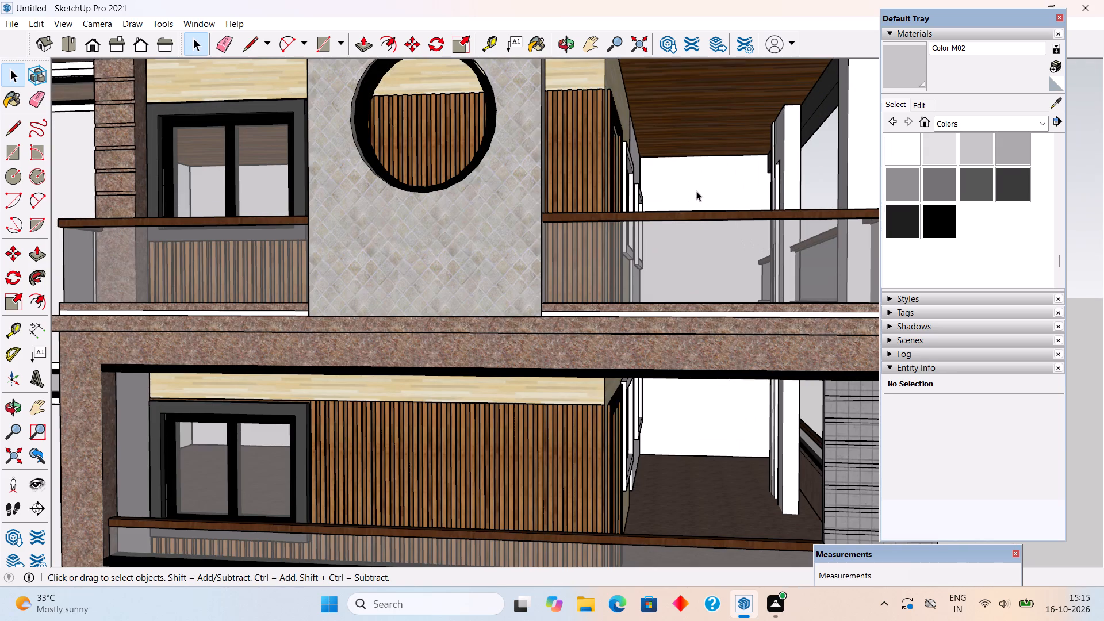
Inside the group of the full-height end wall behind the side balconies, draw a tall rectangle about 29' 5" by 3' 11" spanning the floors.
key("r")
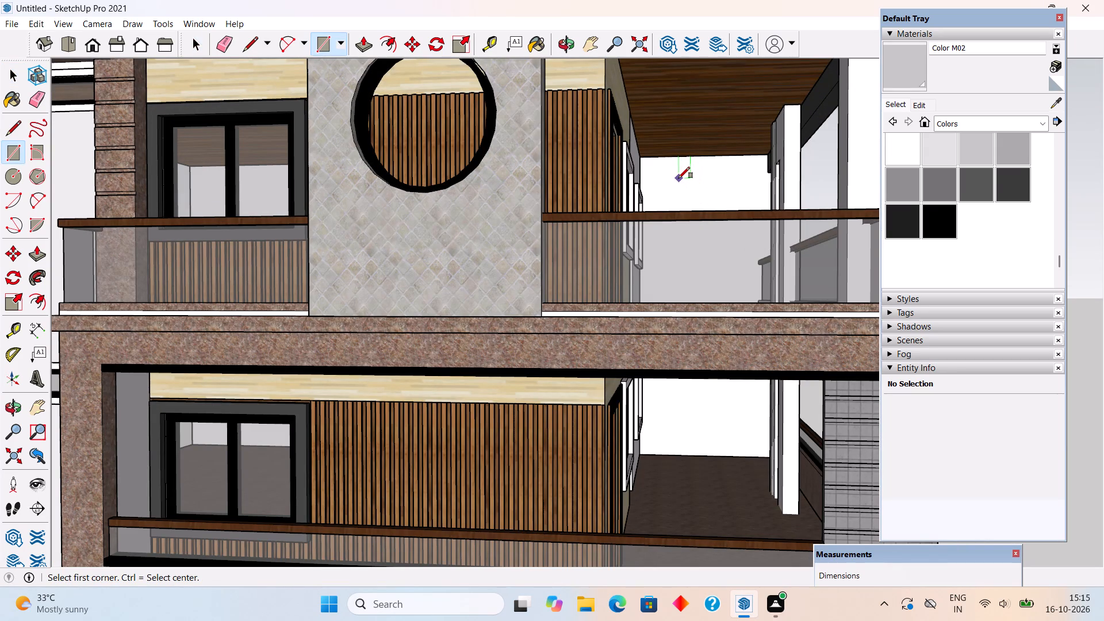
key("space")
triple_click(688, 183)
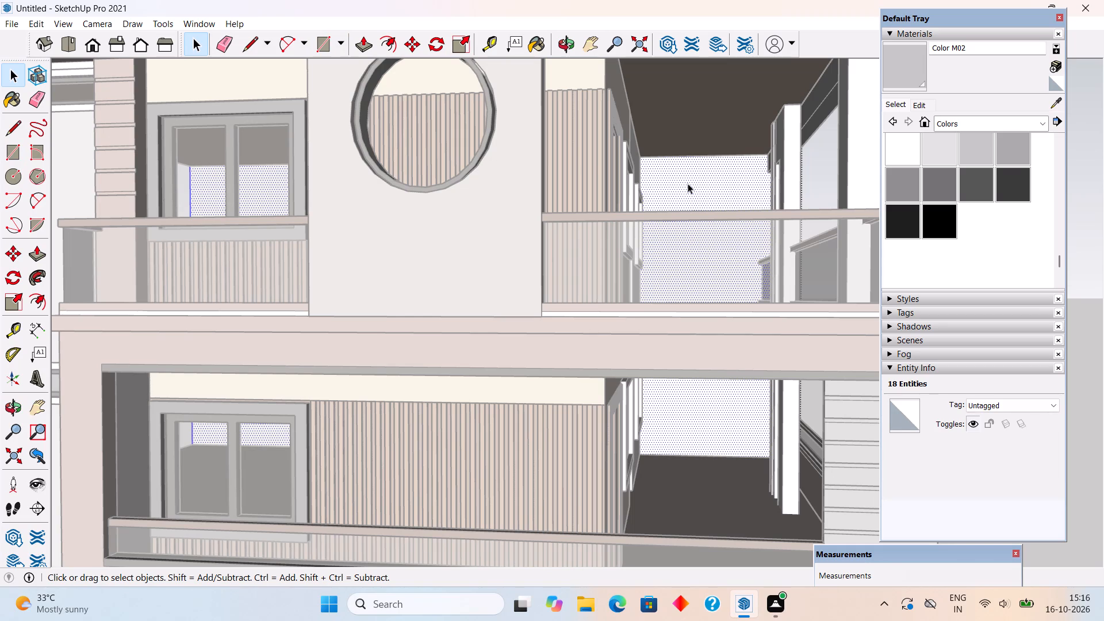
key("r")
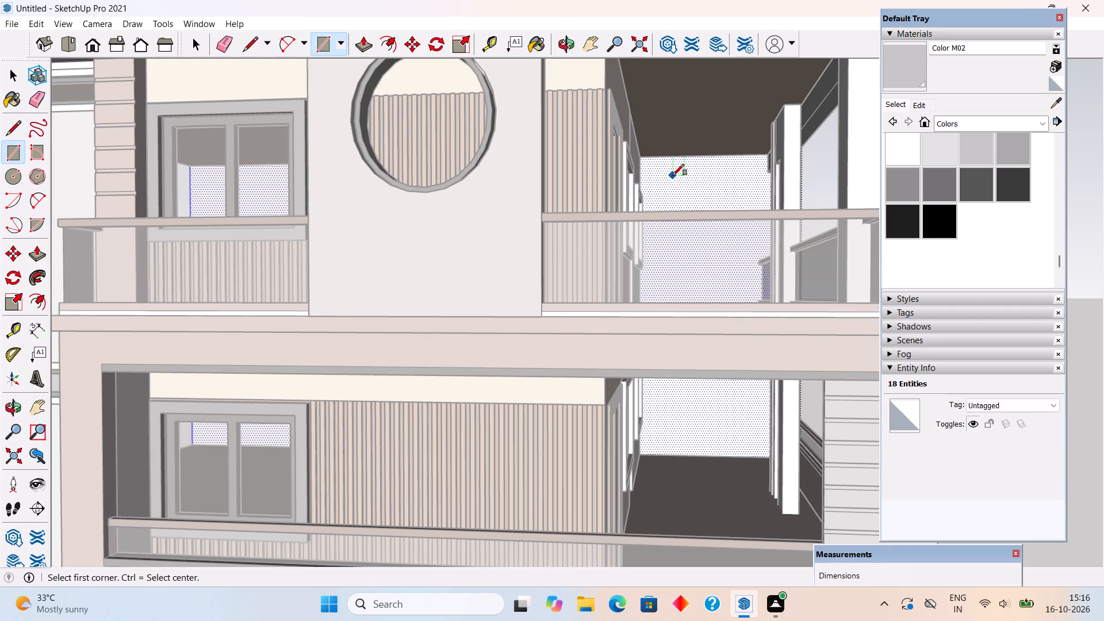
left_click(673, 175)
scroll(733, 333, "down", 3)
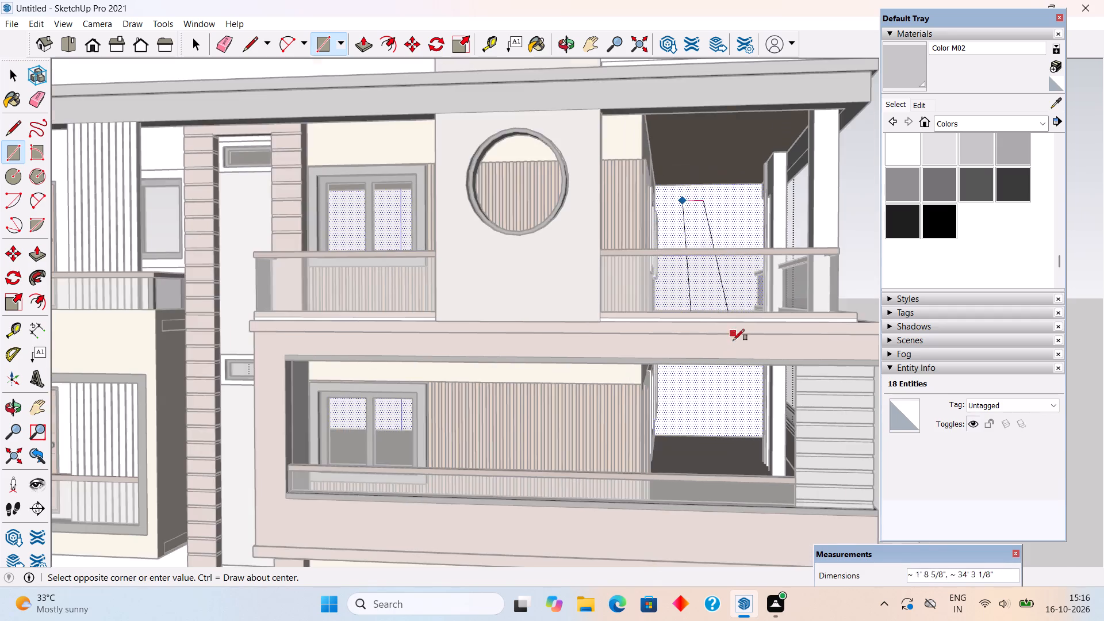
scroll(733, 340, "down", 1)
scroll(738, 404, "down", 6)
scroll(730, 504, "up", 6)
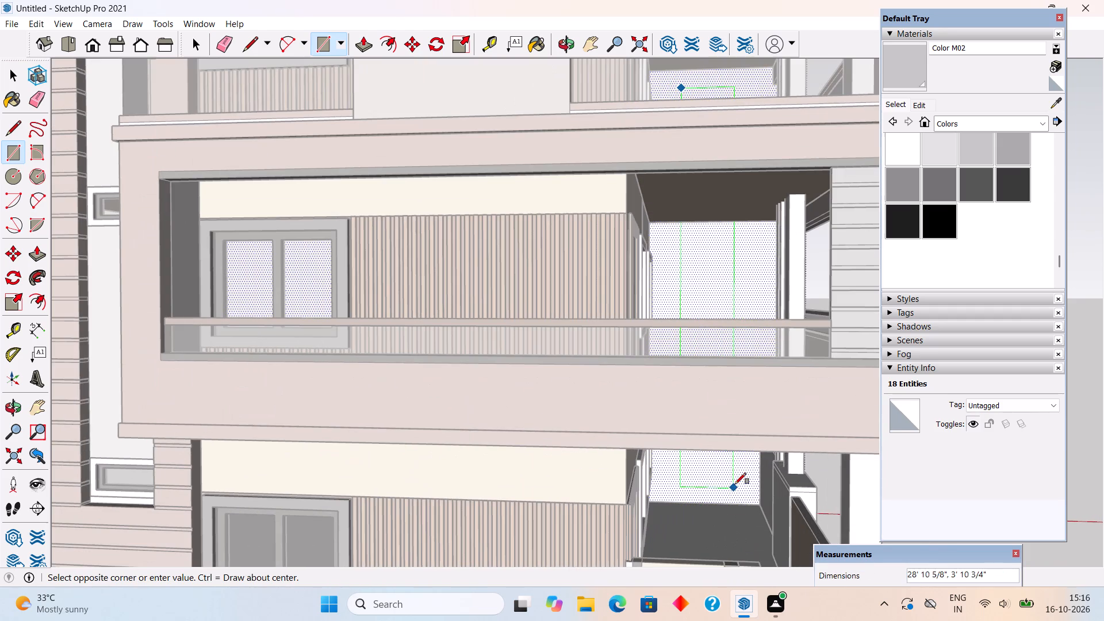
left_click(735, 494)
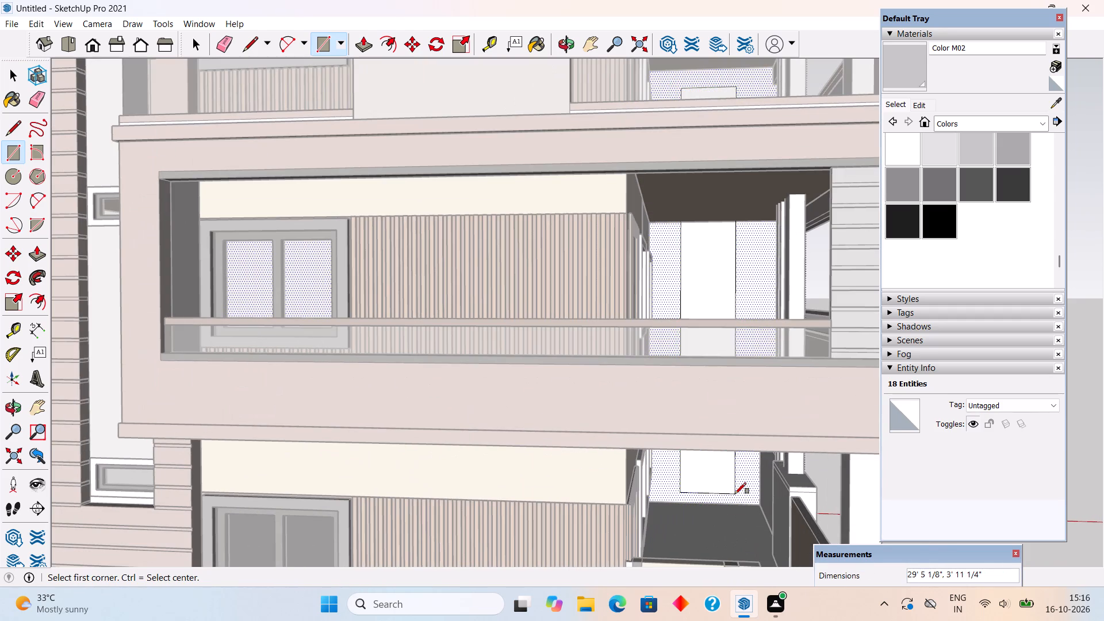
Paint the tall rectangle on the end wall with white Color M00 and close the wall's group.
key("space")
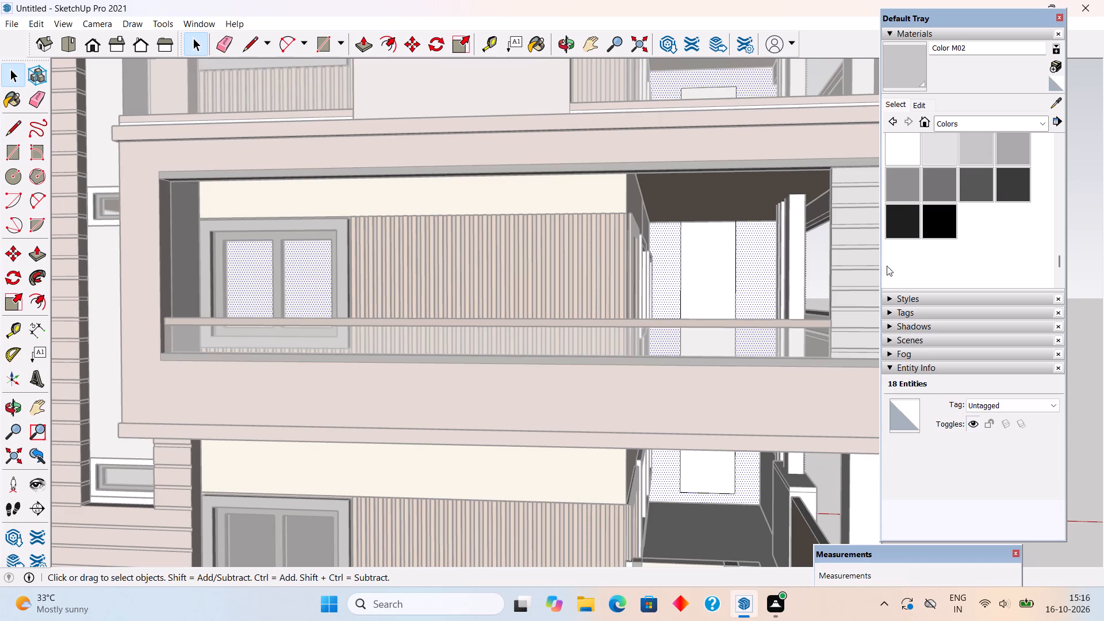
left_click(904, 152)
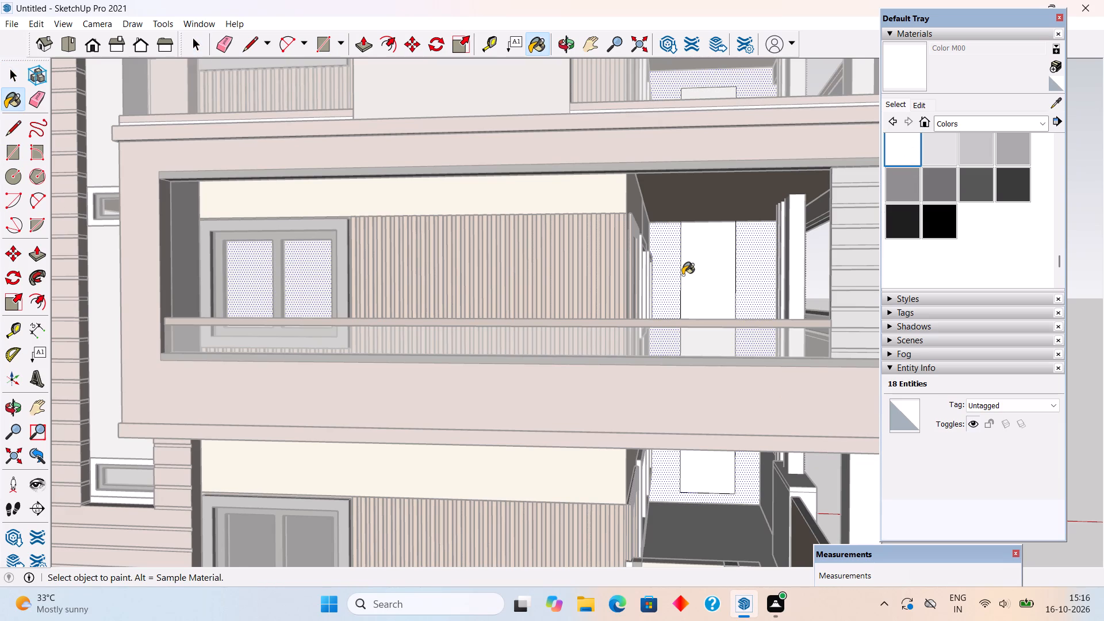
left_click(691, 279)
key("space")
triple_click(749, 260)
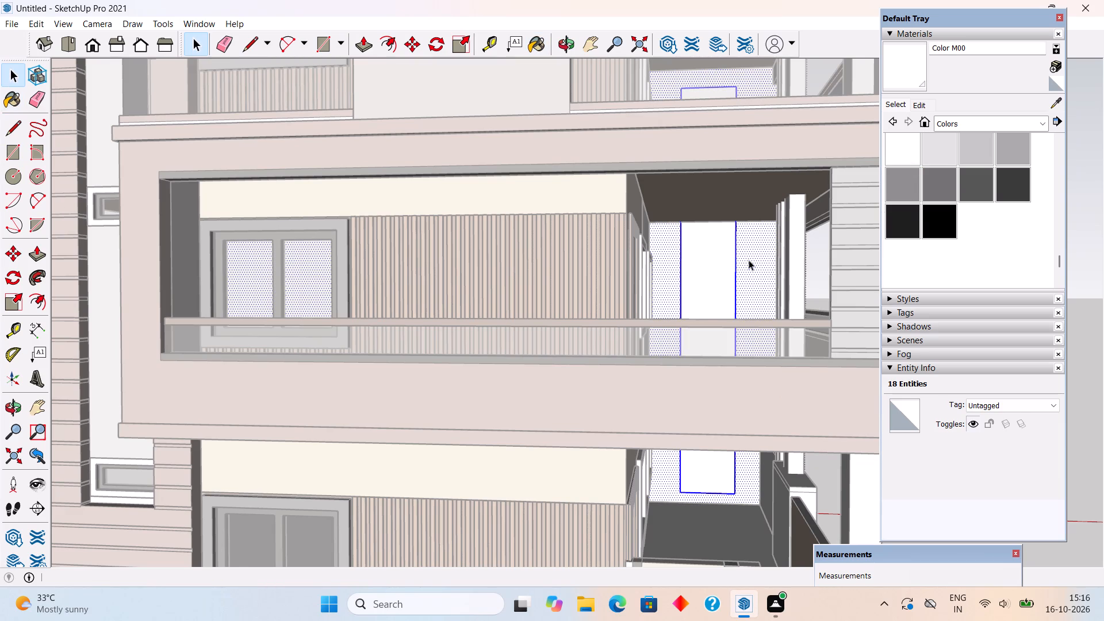
left_click(749, 260)
left_click(816, 253)
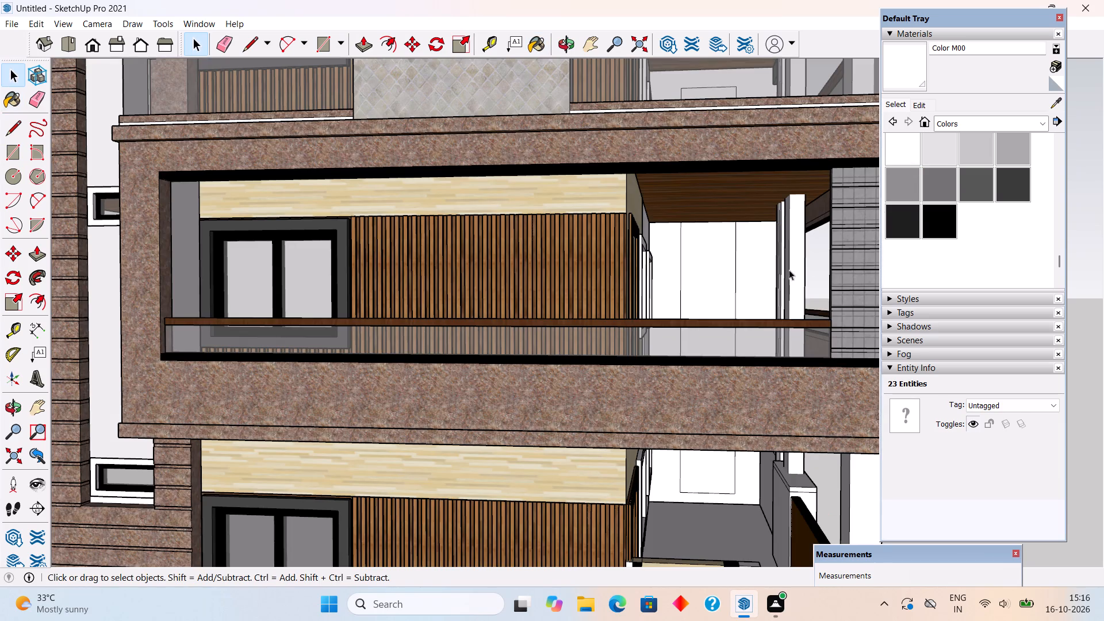
Paint the end wall's face around the white strip with the Wood Floor Light material sampled from the projecting front balcony box.
left_click(756, 270)
triple_click(753, 270)
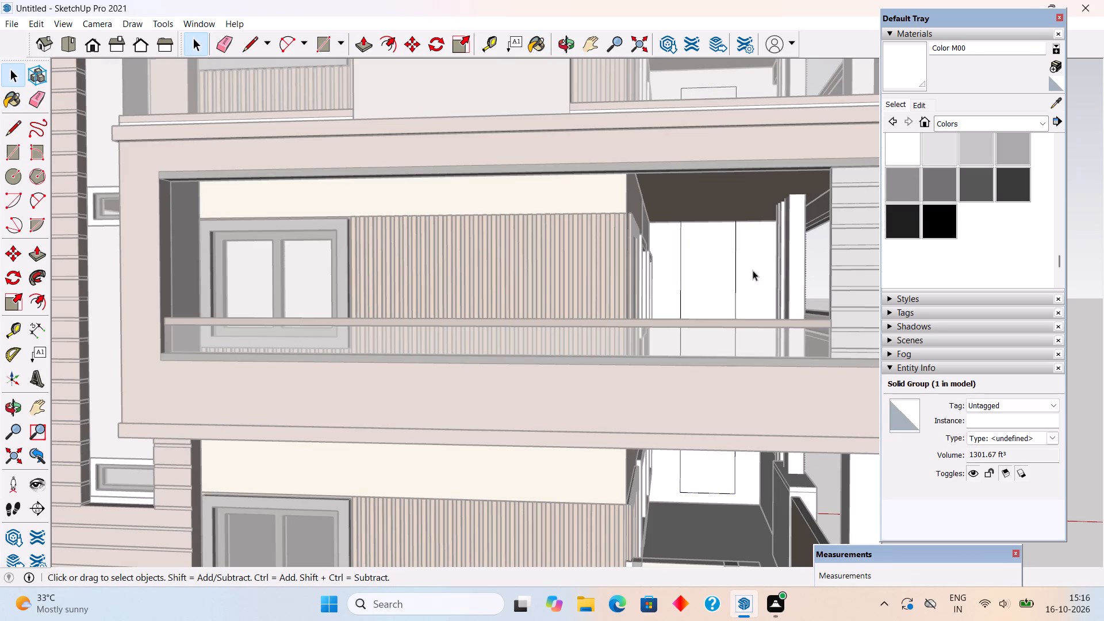
left_click(753, 270)
scroll(753, 270, "up", 4)
left_click(753, 270)
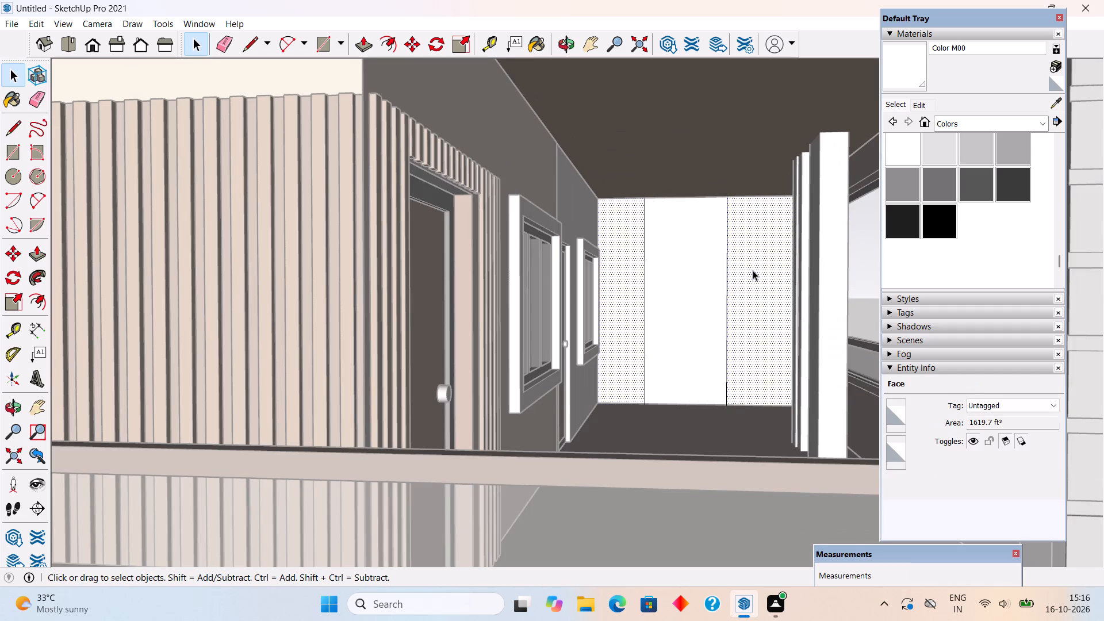
left_click(753, 270)
scroll(753, 270, "down", 9)
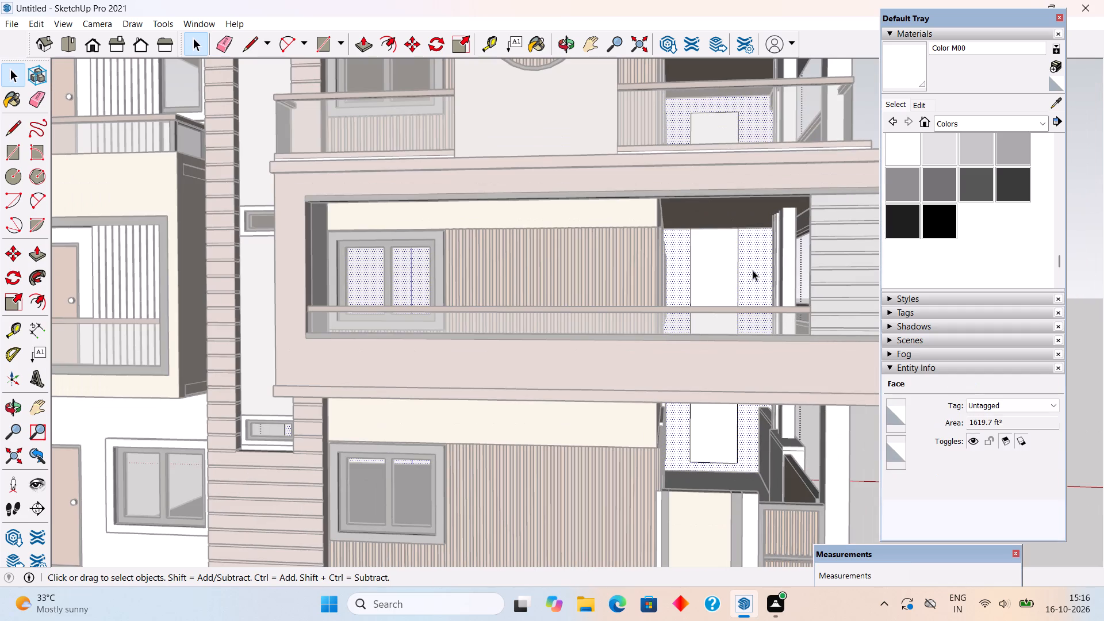
middle_click_drag(753, 270, 294, 293)
scroll(294, 293, "down", 7)
middle_click_drag(574, 364, 540, 365)
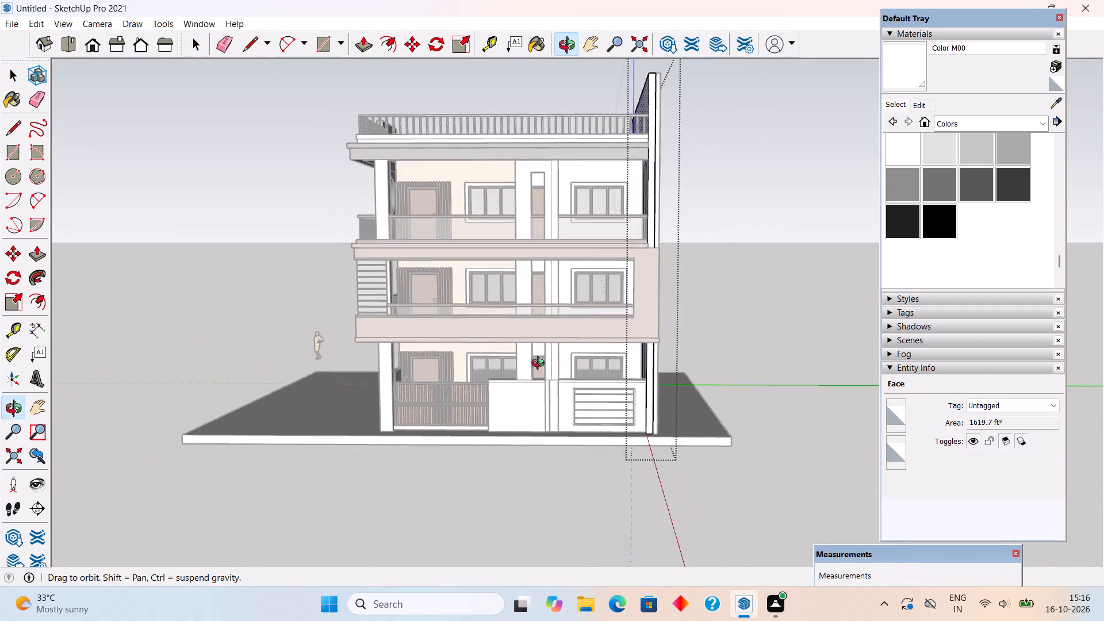
middle_click_drag(540, 365, 792, 362)
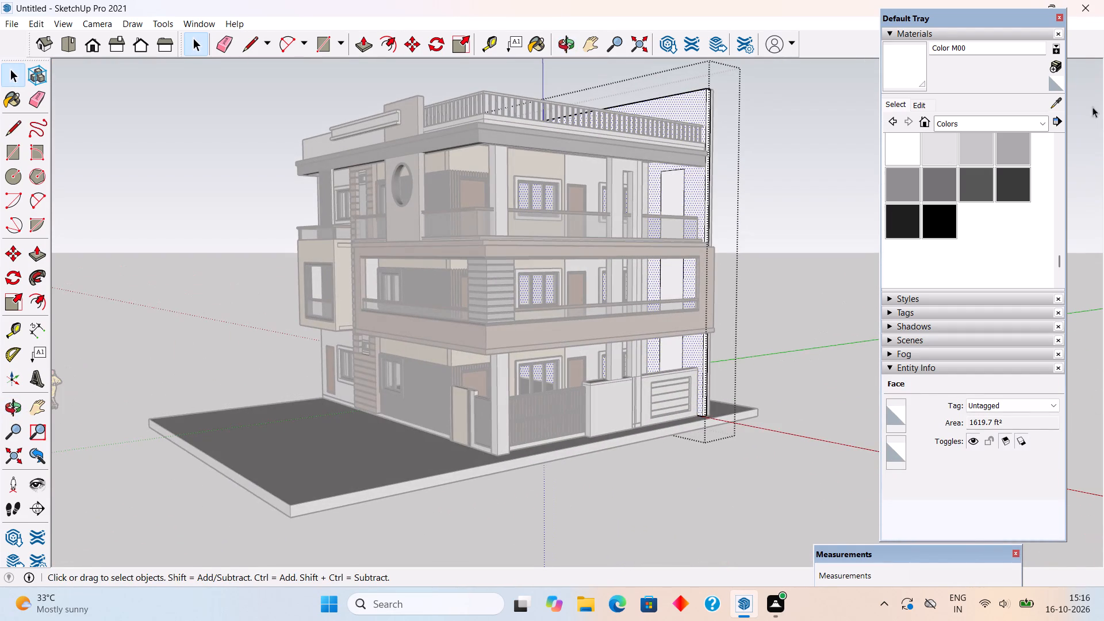
left_click(1049, 102)
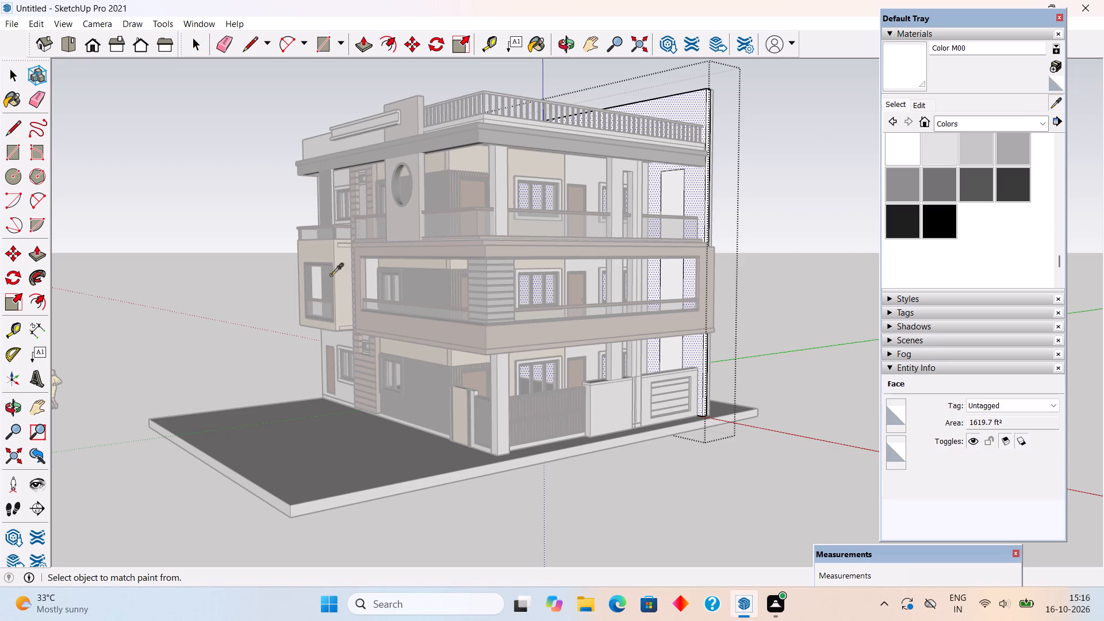
left_click(340, 254)
left_click(657, 280)
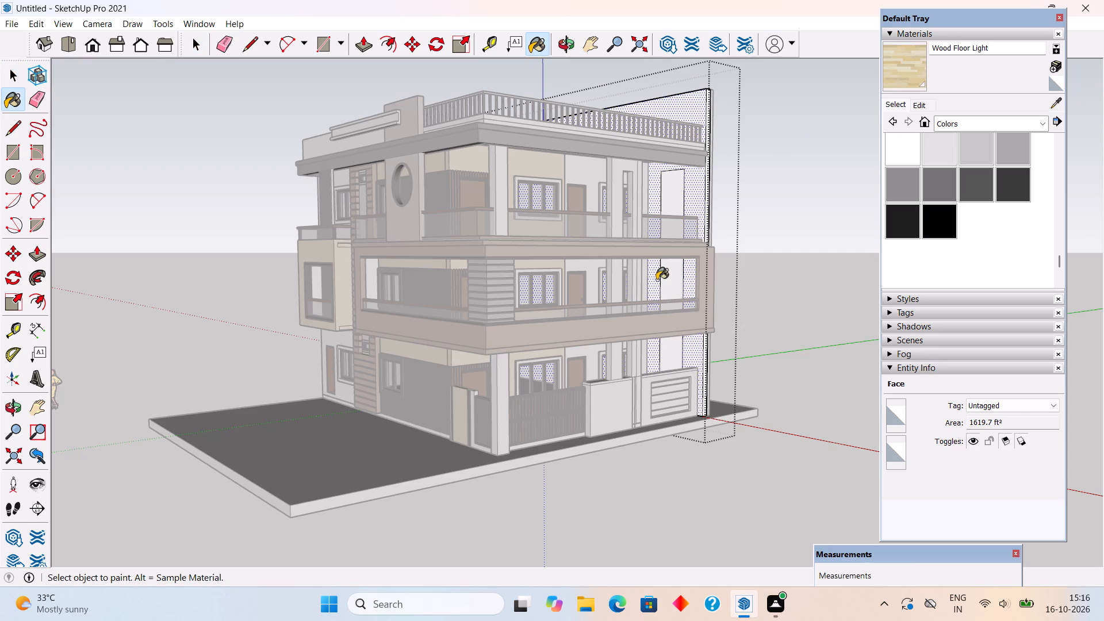
key("space")
left_click(794, 328)
Lower the top of the wood-faced end wall at the roof terrace by 4' 4" with Push/Pull.
middle_click_drag(758, 341, 715, 304)
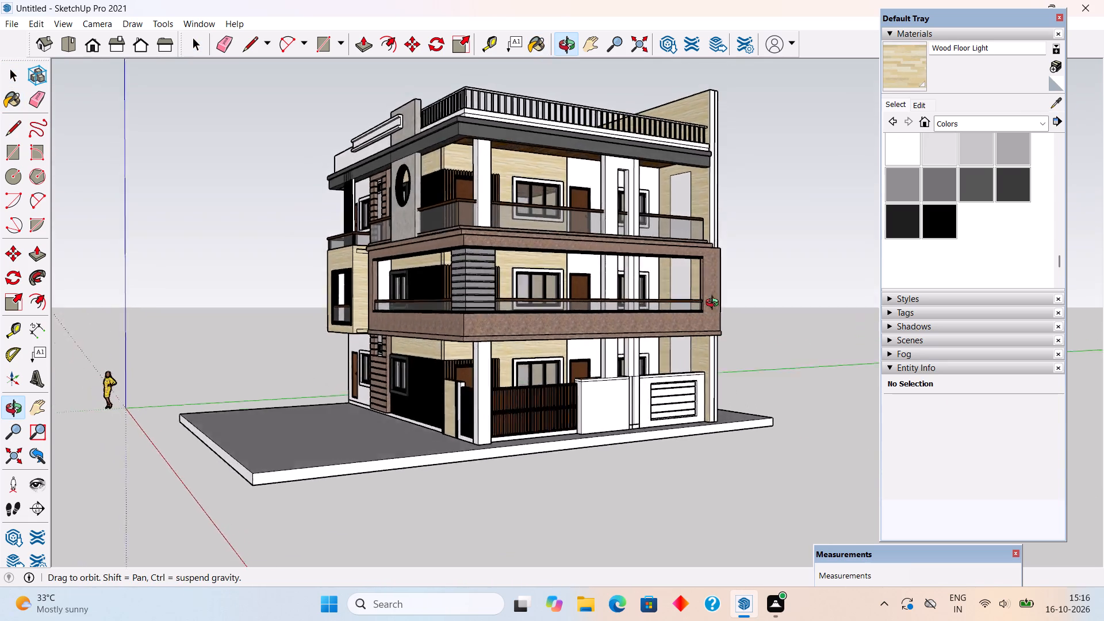
middle_click_drag(715, 304, 787, 398)
scroll(787, 398, "down", 2)
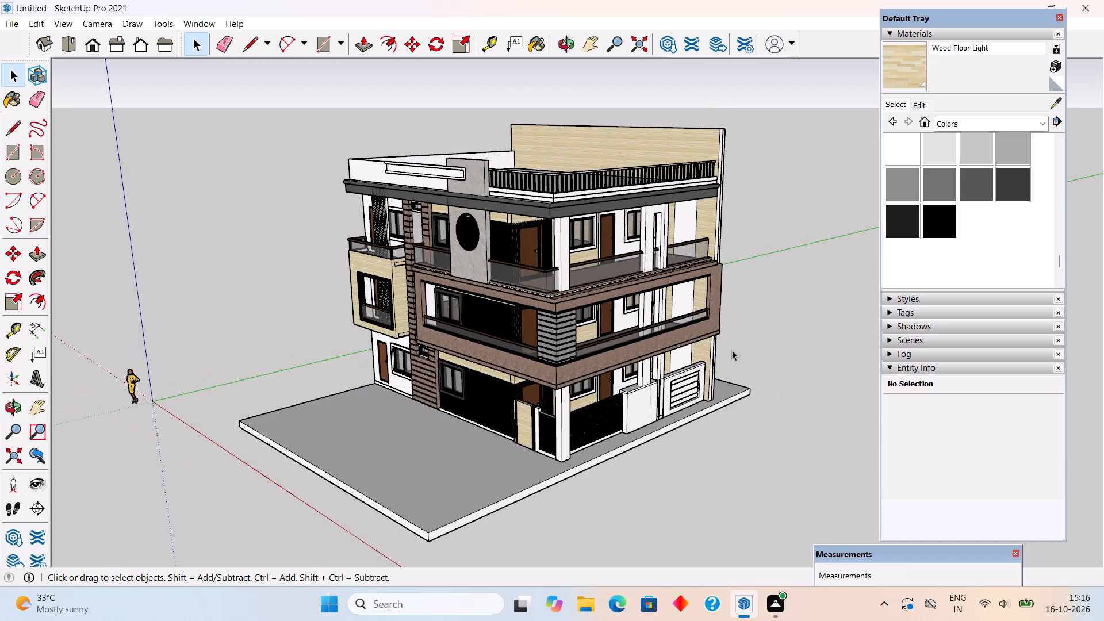
middle_click_drag(722, 174, 601, 289)
scroll(596, 266, "down", 3)
scroll(719, 110, "up", 4)
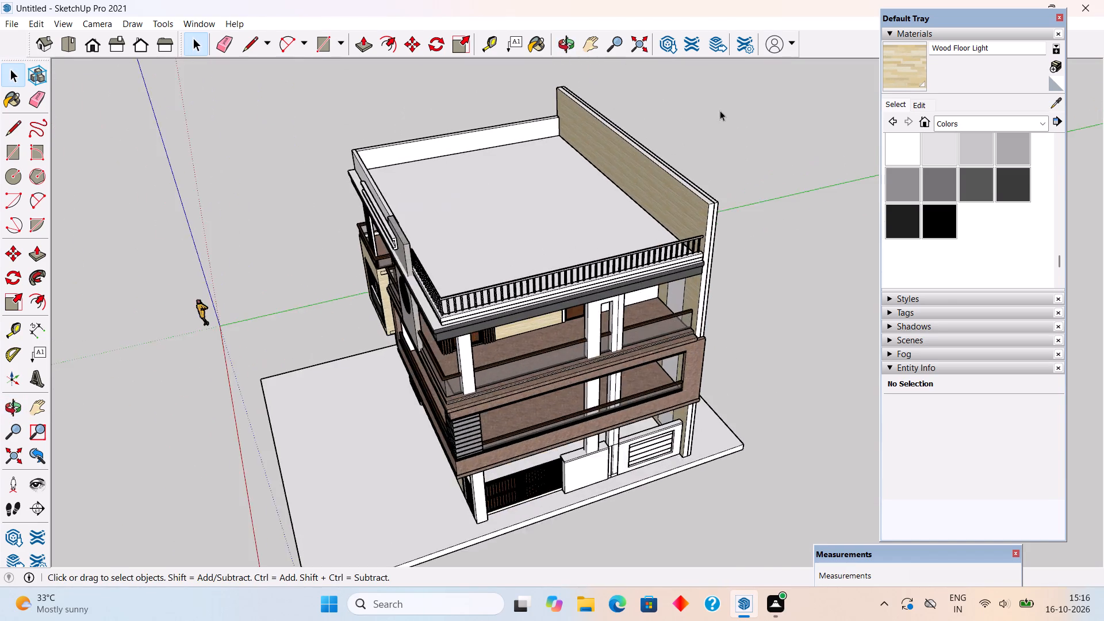
scroll(720, 110, "up", 8)
triple_click(683, 217)
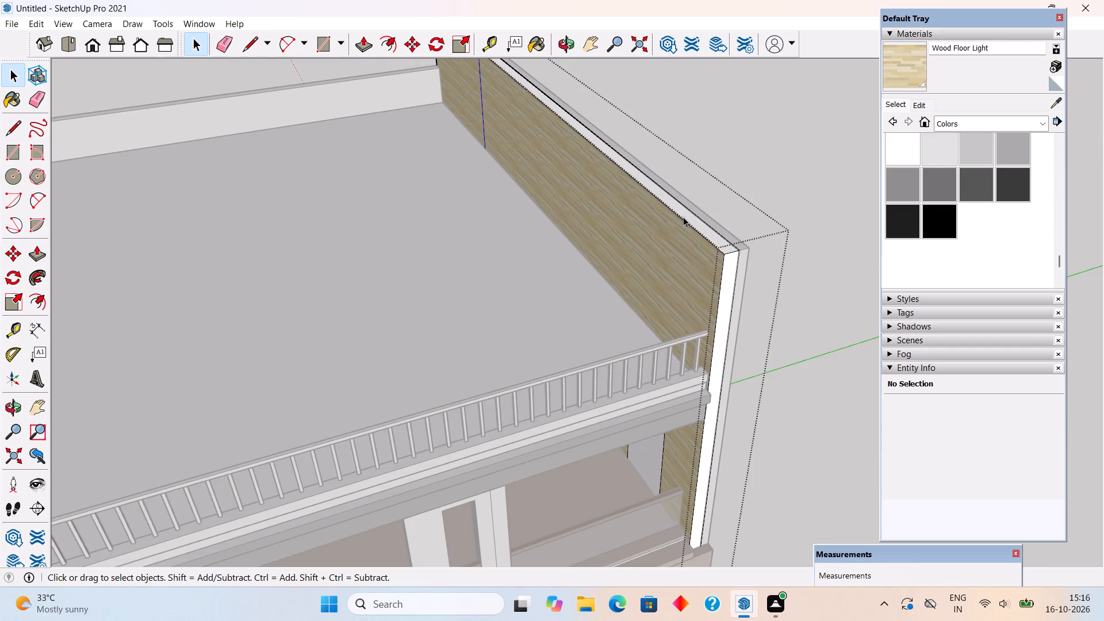
key("p")
left_click(683, 217)
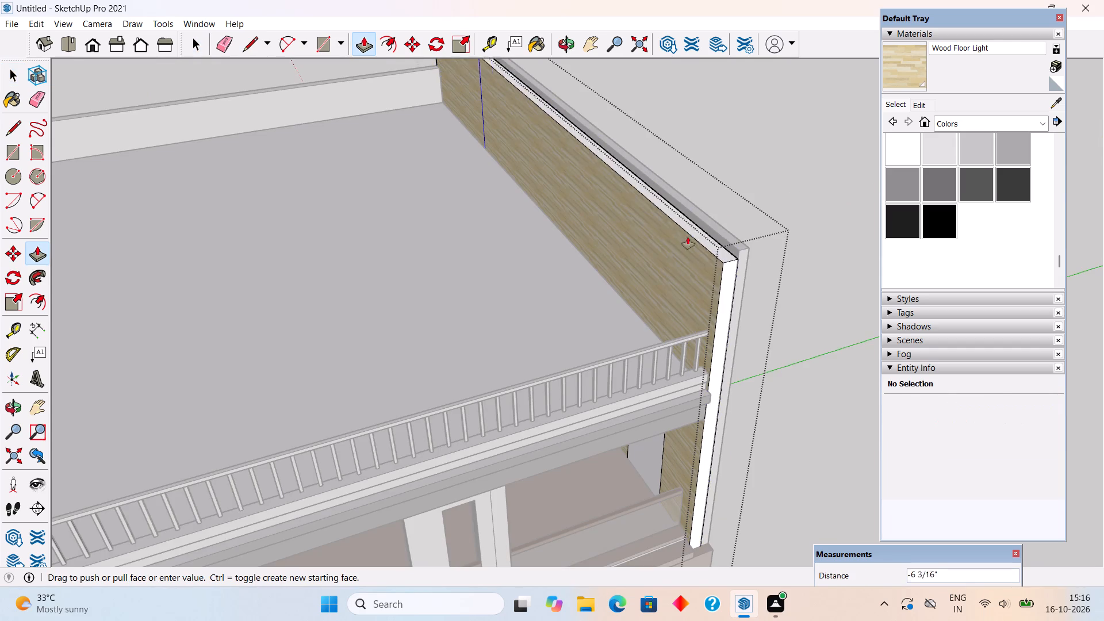
left_click(704, 329)
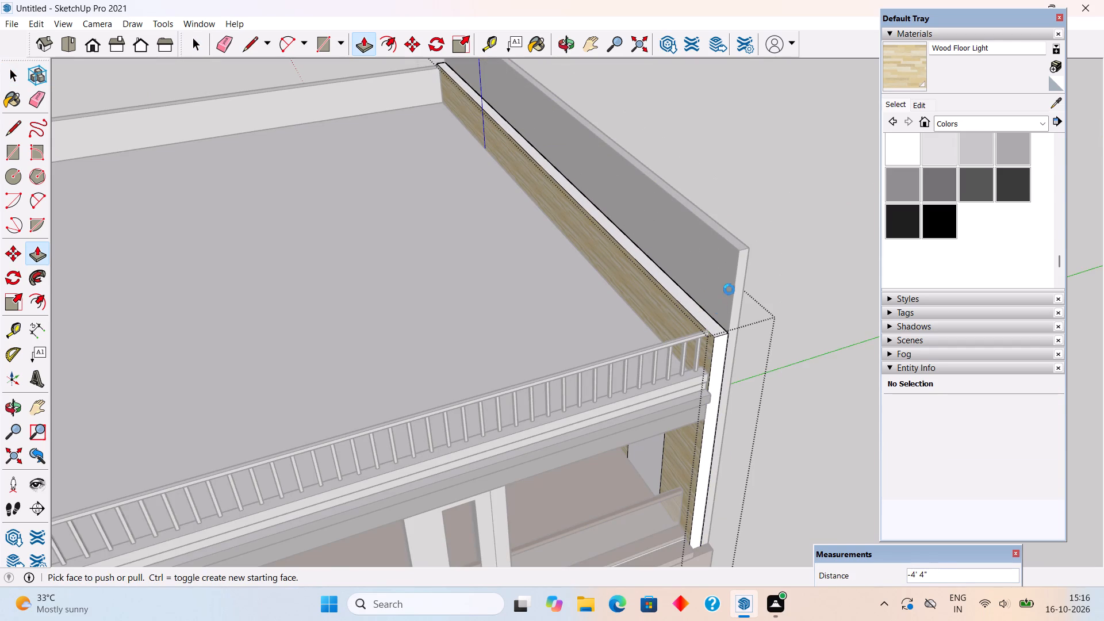
Lower the top of the outer wall behind the wood-faced one to the same height and close its group.
key("space")
triple_click(734, 239)
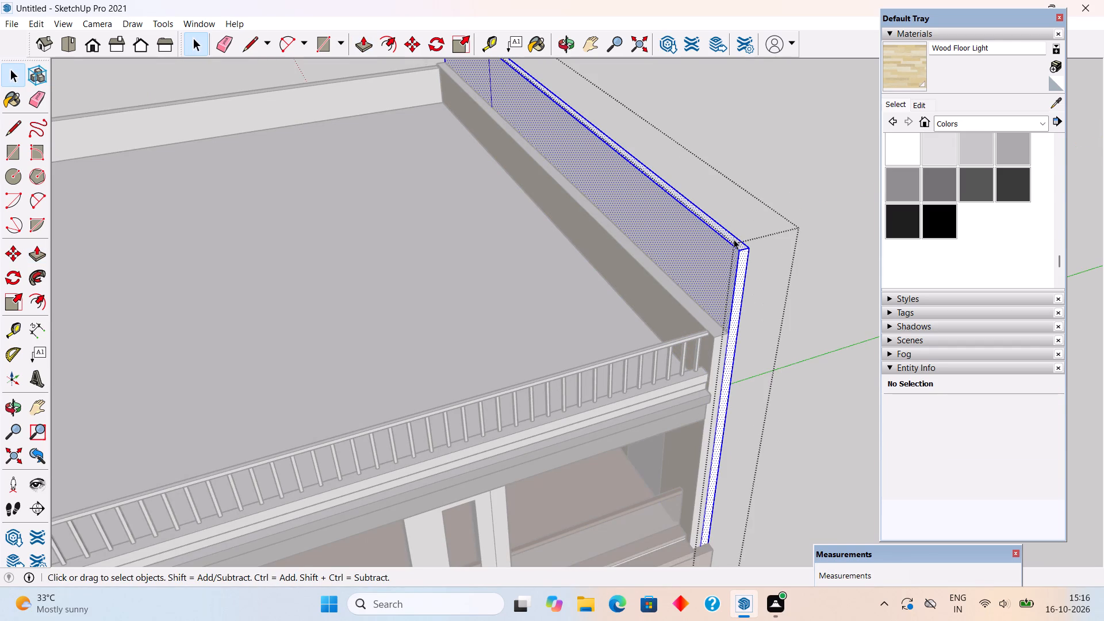
key("p")
left_click(734, 239)
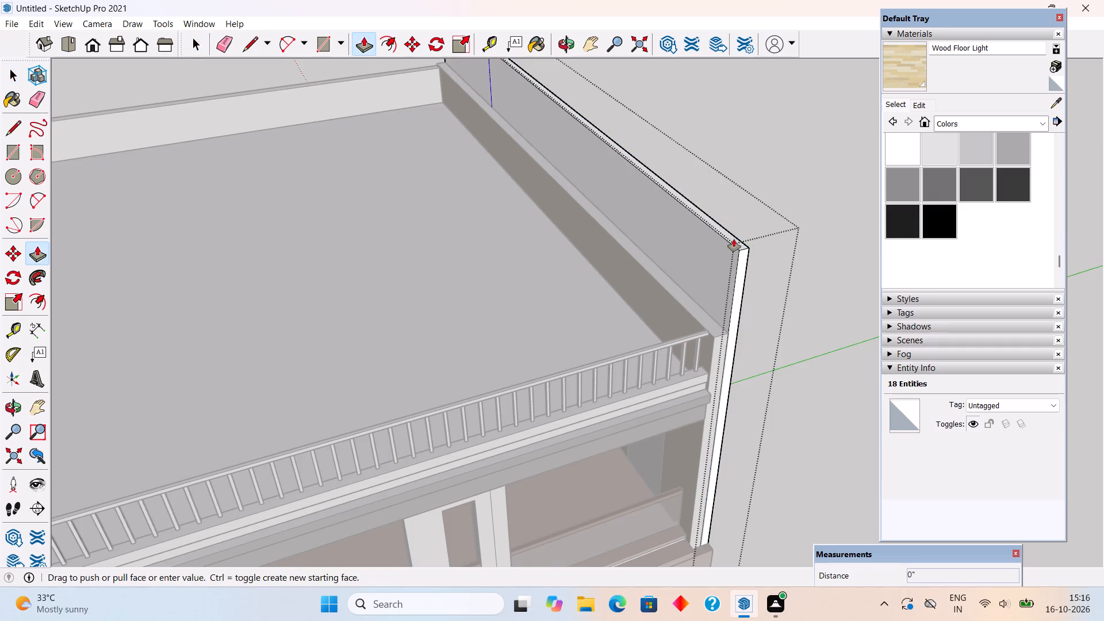
left_click(707, 328)
key("space")
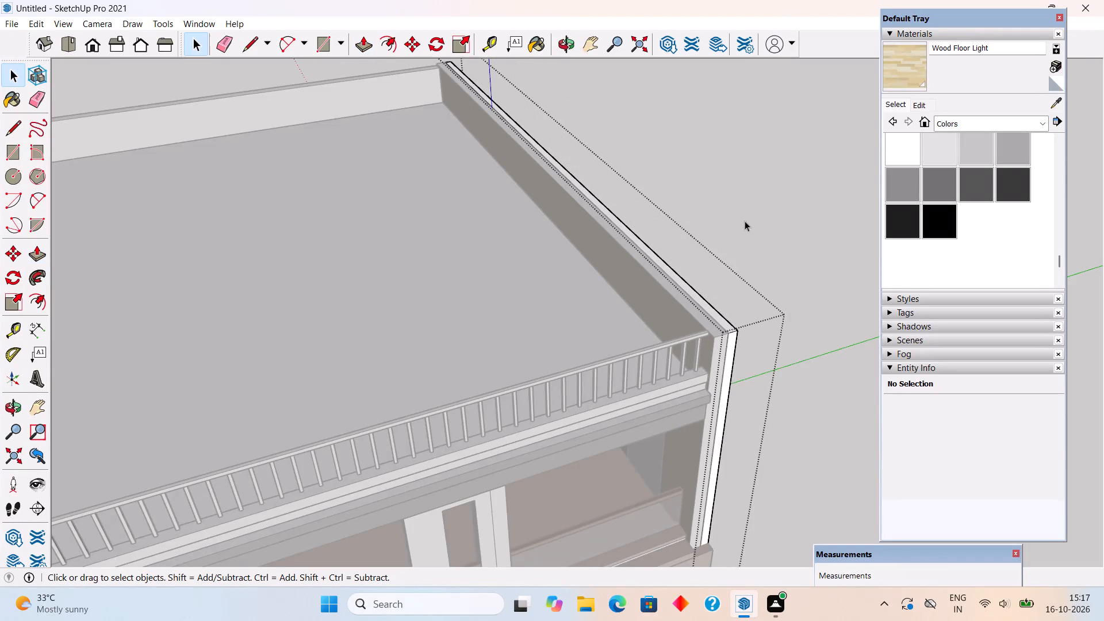
left_click(747, 195)
Raise the top face of the wood-faced end wall by 1' with Push/Pull.
scroll(753, 222, "down", 11)
middle_click_drag(723, 329, 697, 136)
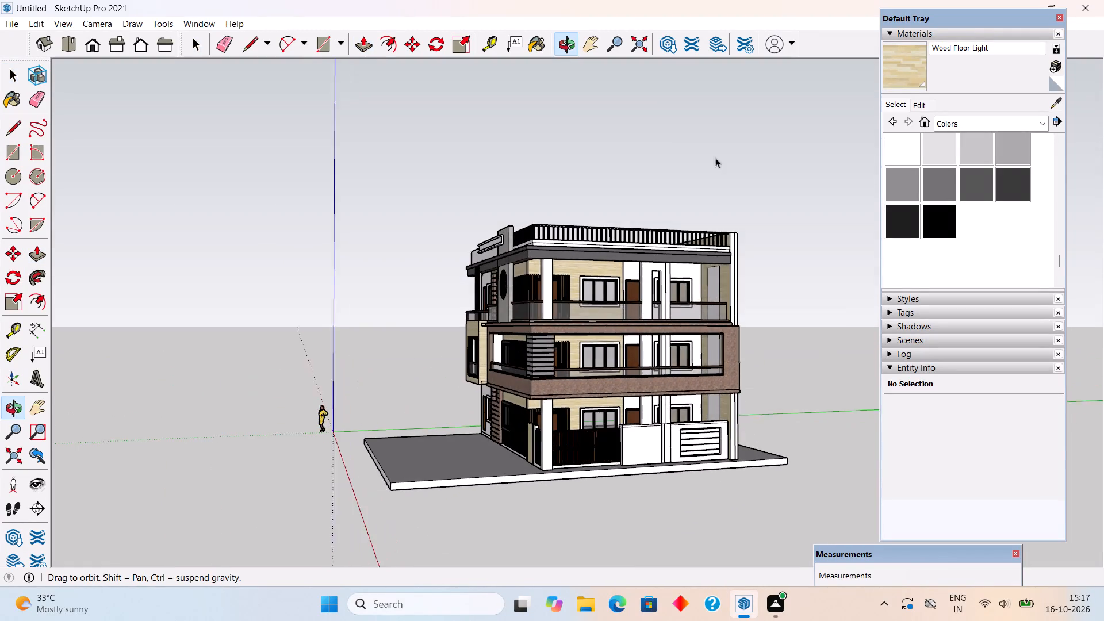
scroll(660, 324, "up", 1)
middle_click_drag(674, 333, 781, 336)
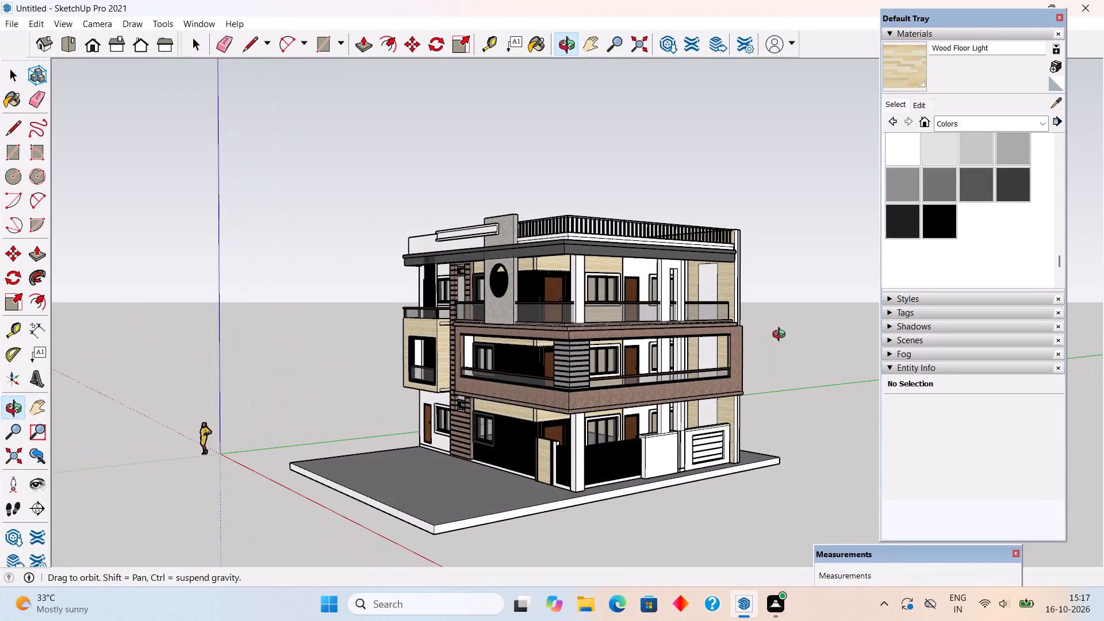
middle_click_drag(781, 336, 782, 336)
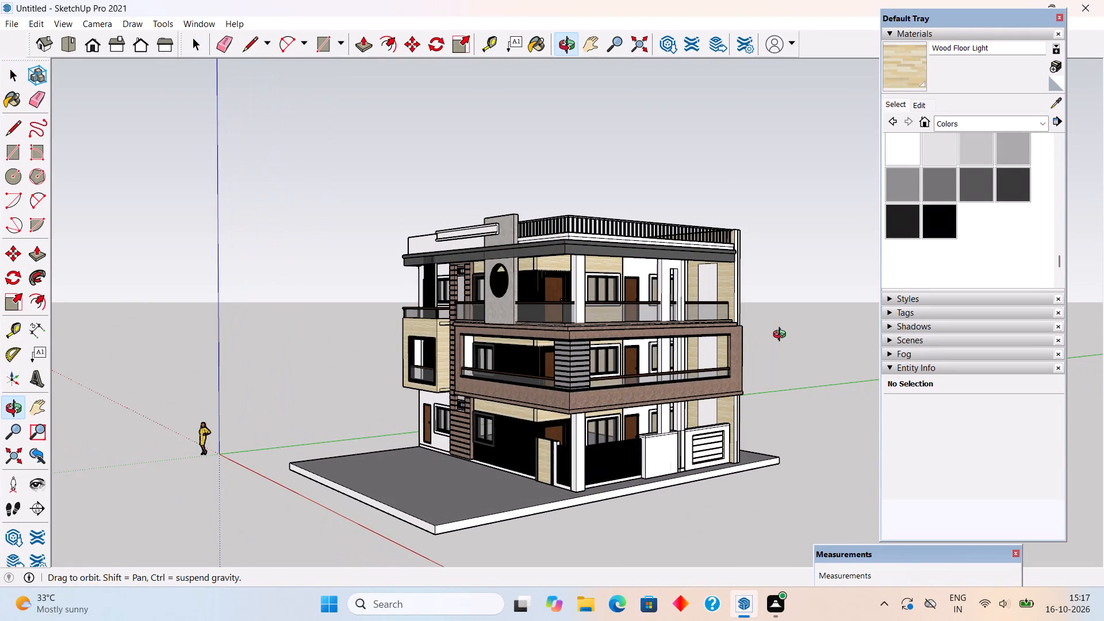
middle_click_drag(782, 336, 706, 407)
middle_click_drag(710, 225, 703, 301)
scroll(726, 254, "up", 7)
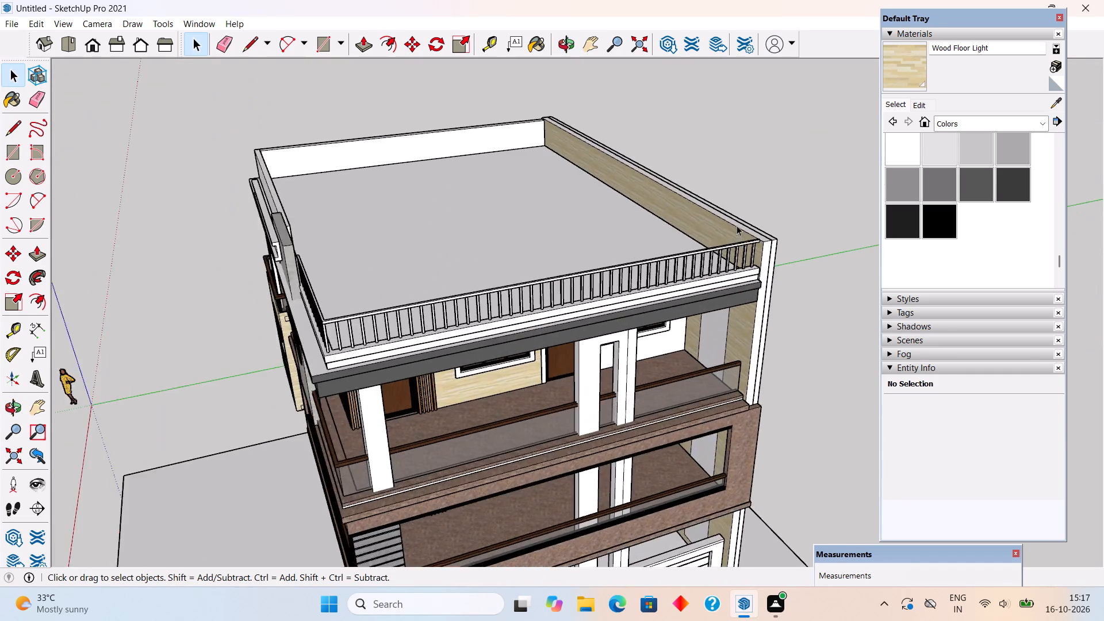
scroll(737, 225, "up", 3)
left_click(762, 236)
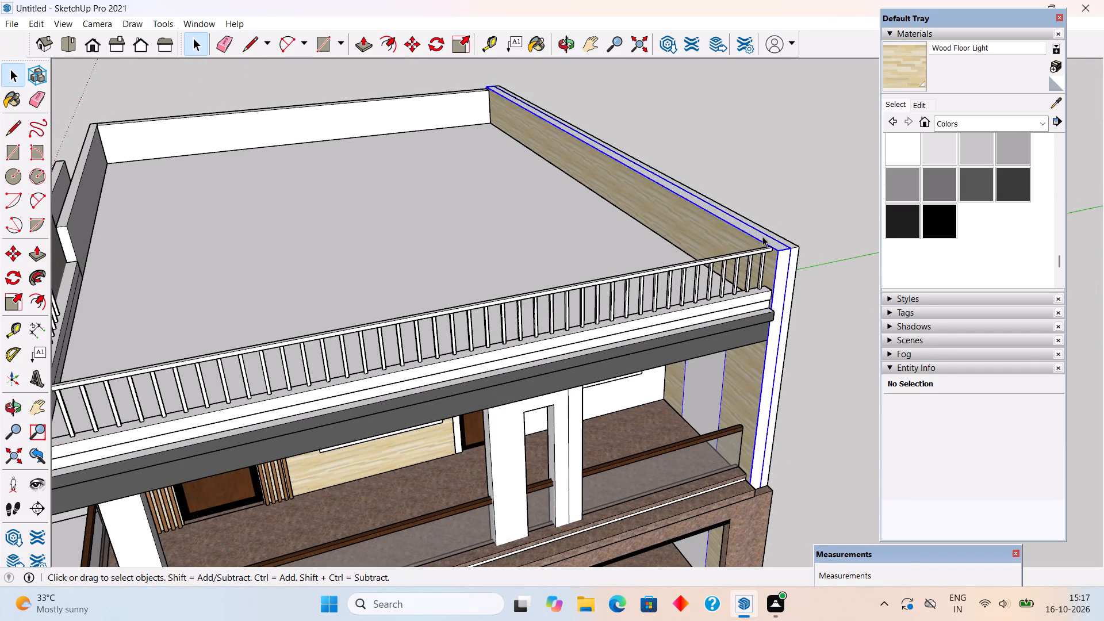
double_click(762, 236)
key("p")
left_click(762, 236)
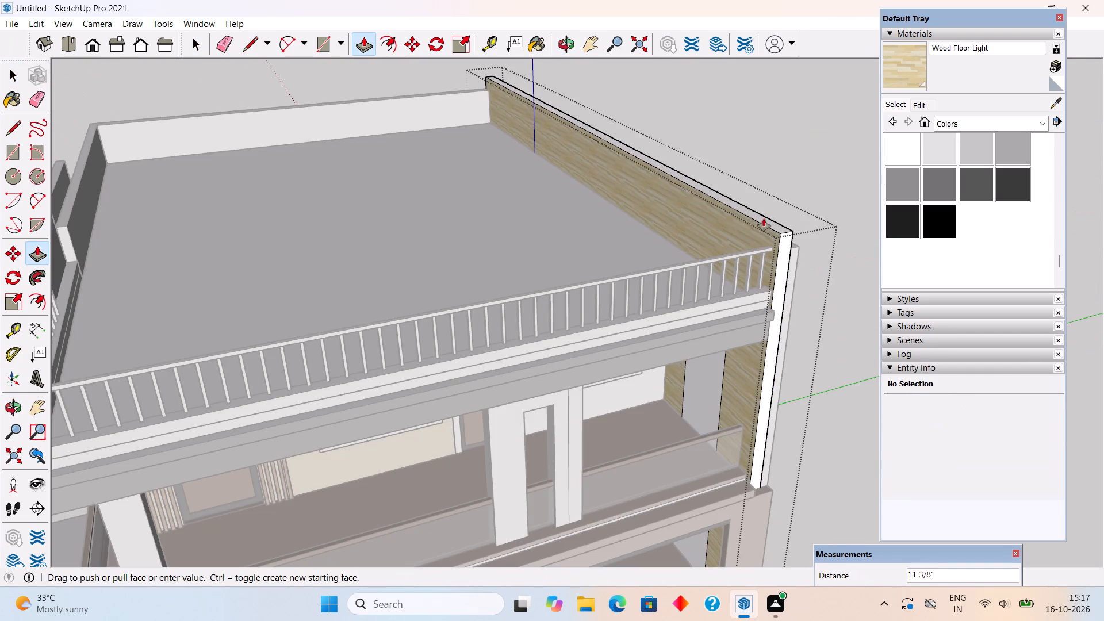
type("1'")
key("Return")
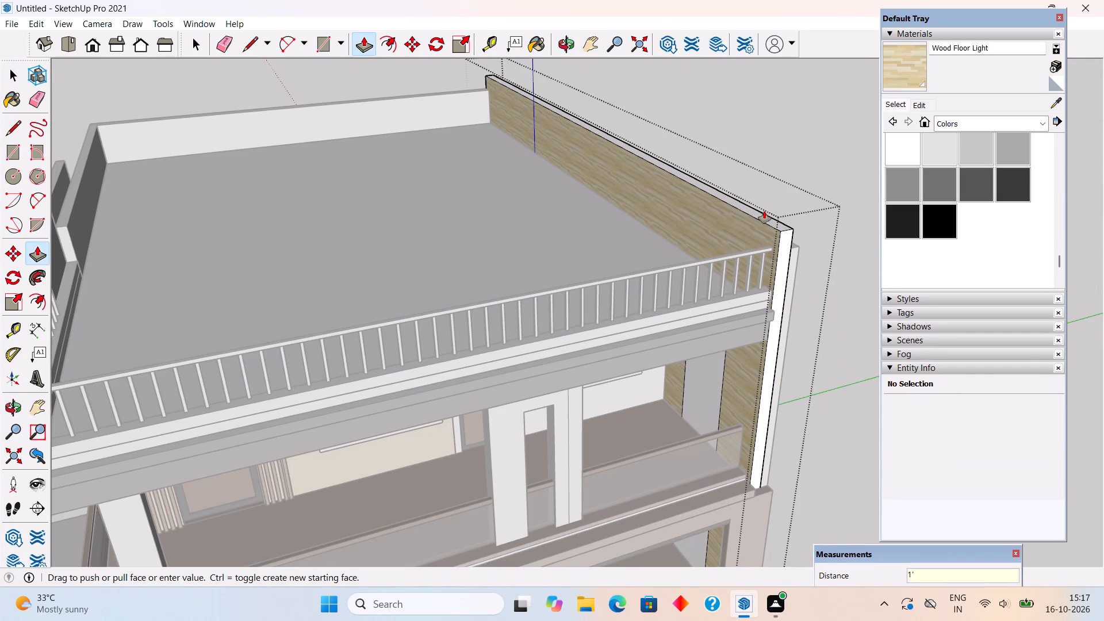
key("space")
Raise the top of the outer wall behind the wood-faced end wall to the same height with Push/Pull and close its group.
middle_click_drag(781, 304, 524, 301)
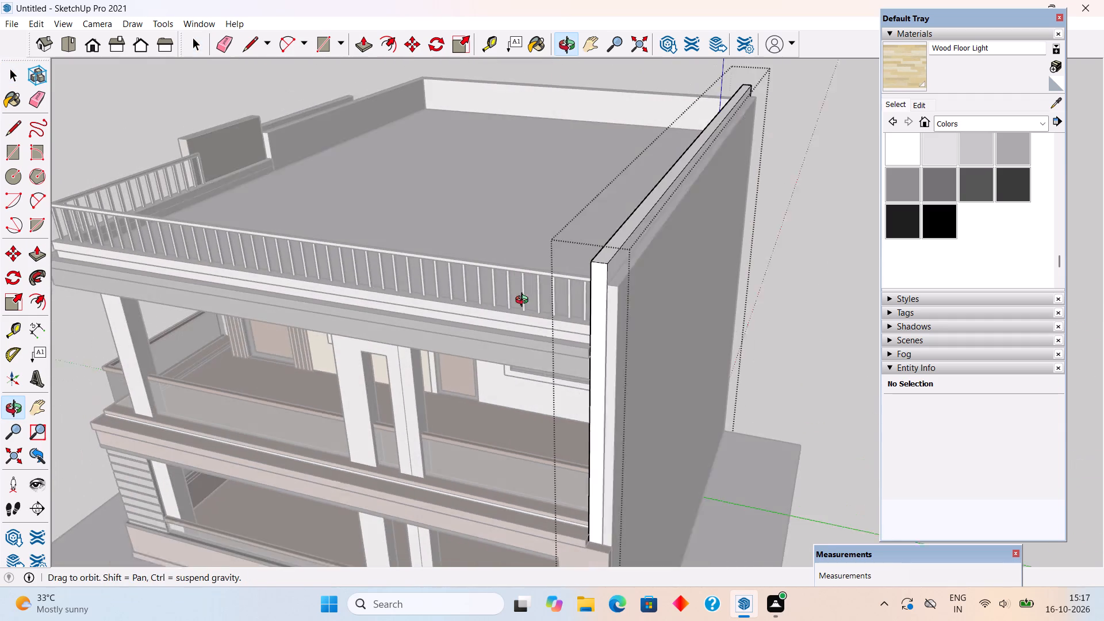
middle_click_drag(524, 301, 522, 302)
scroll(593, 280, "up", 3)
triple_click(609, 283)
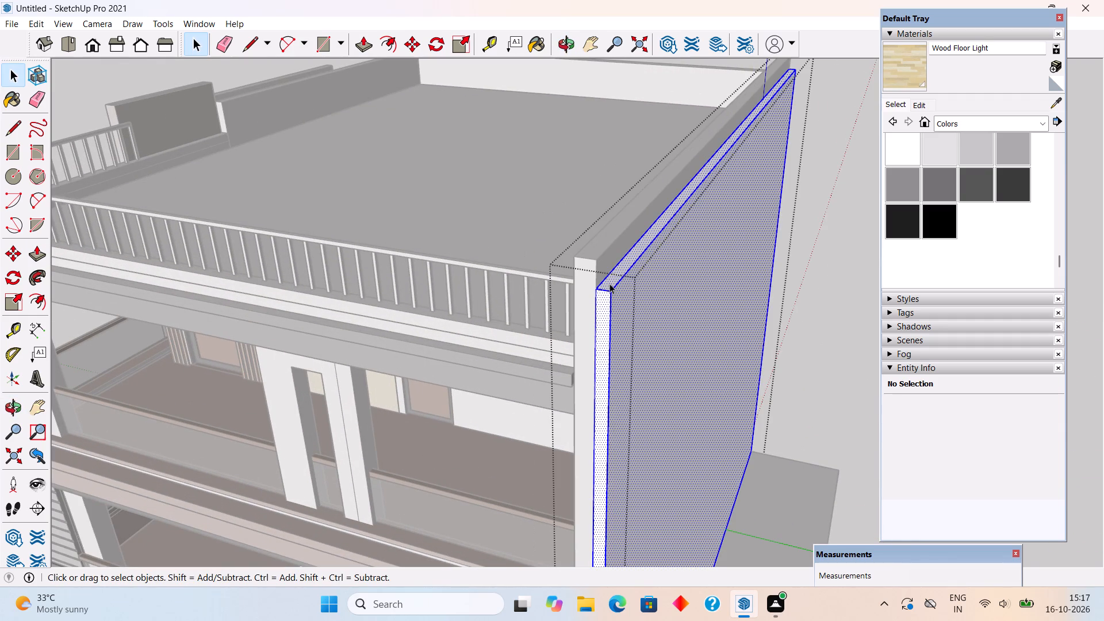
key("p")
left_click(609, 283)
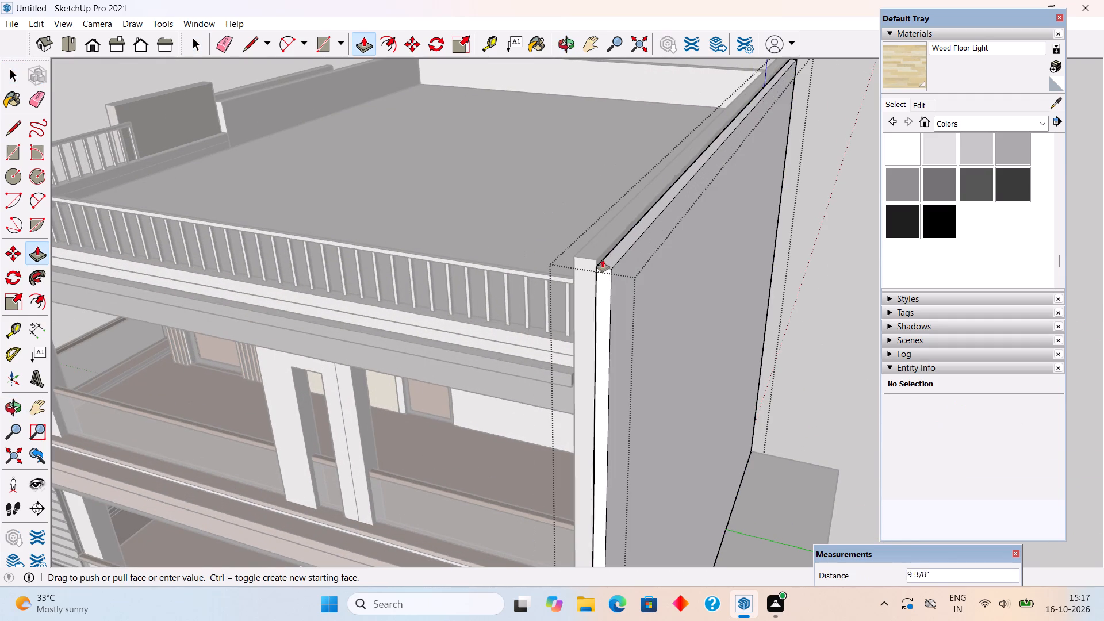
left_click(596, 259)
key("space")
left_click(812, 309)
Paint the outer frame of the ground-floor window below the projecting balcony box with the dark olive Color E08.
scroll(812, 309, "down", 10)
middle_click_drag(632, 413, 780, 309)
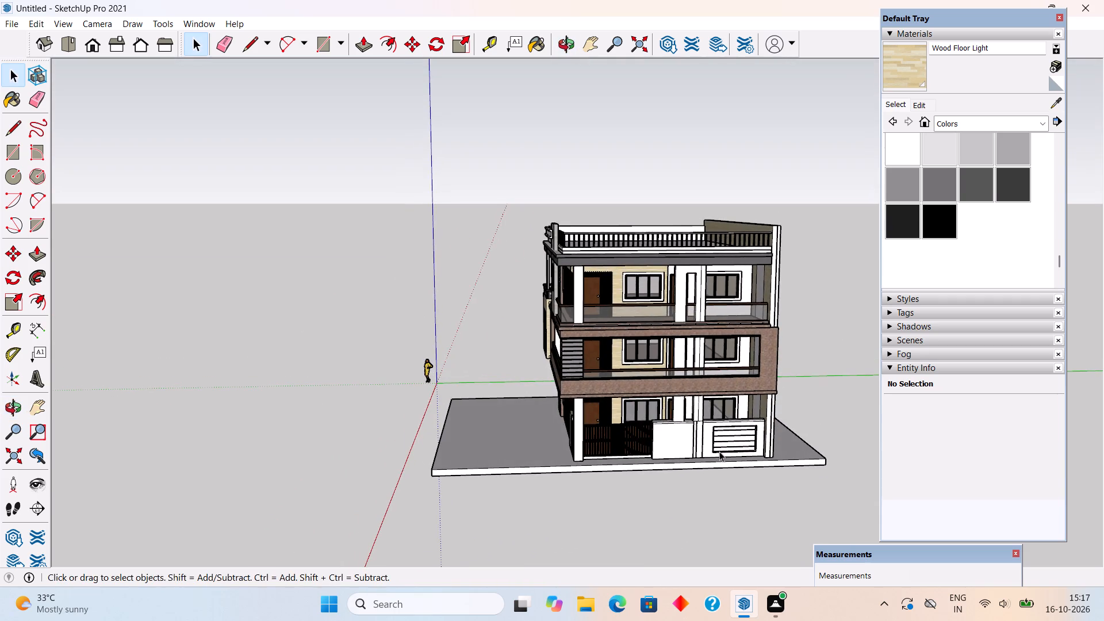
middle_click_drag(719, 451, 905, 383)
middle_click_drag(363, 480, 634, 491)
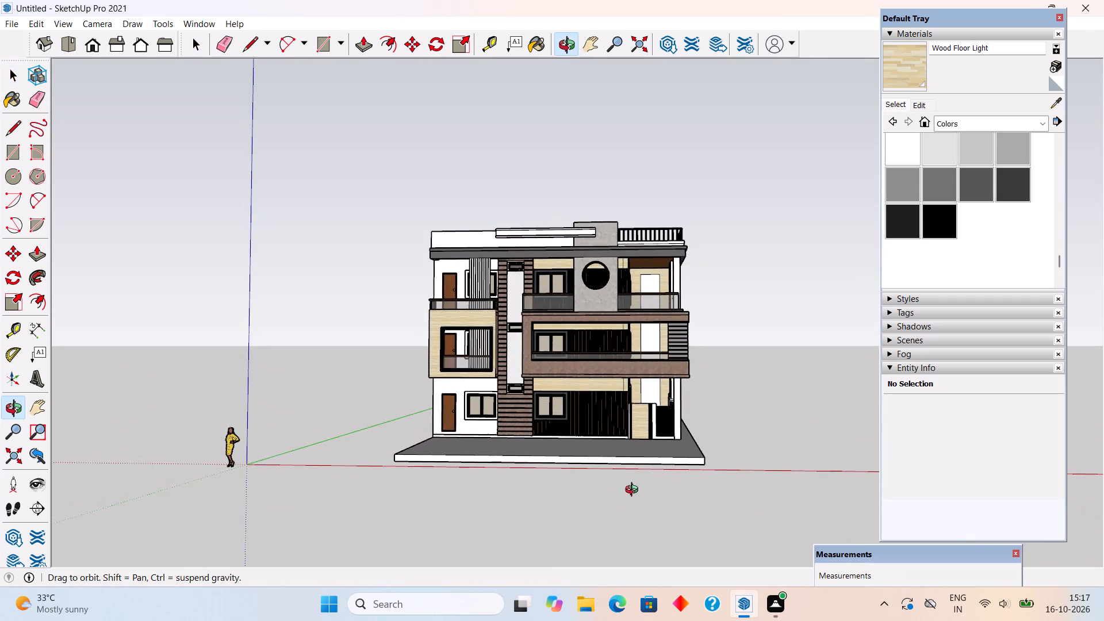
middle_click_drag(634, 491, 666, 515)
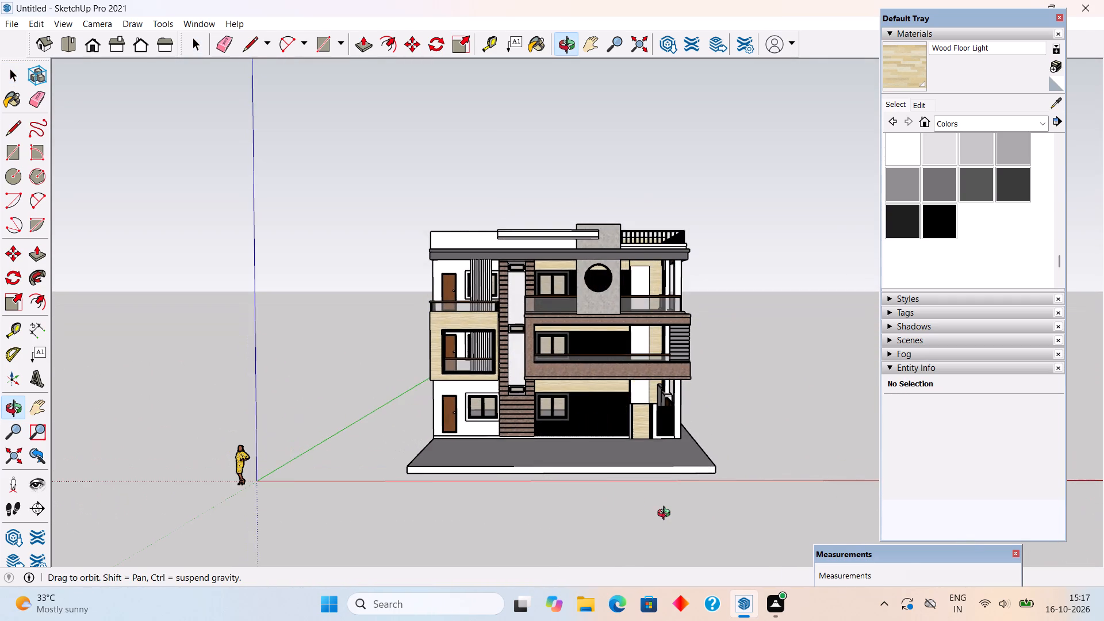
middle_click_drag(666, 515, 628, 485)
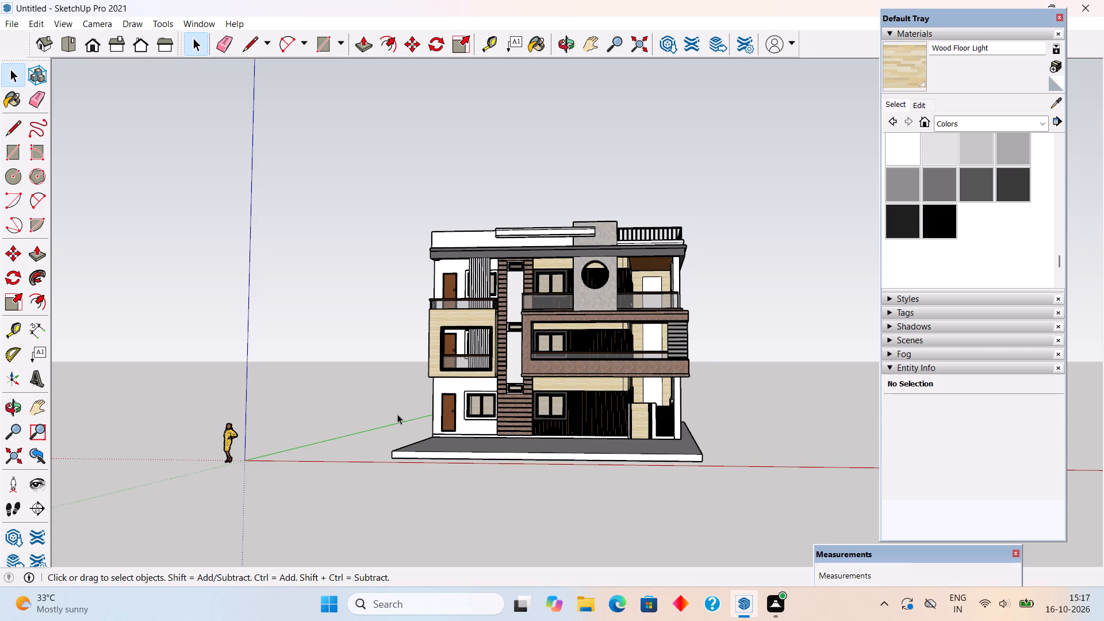
scroll(426, 418, "up", 5)
middle_click_drag(458, 419, 590, 435)
scroll(568, 388, "up", 6)
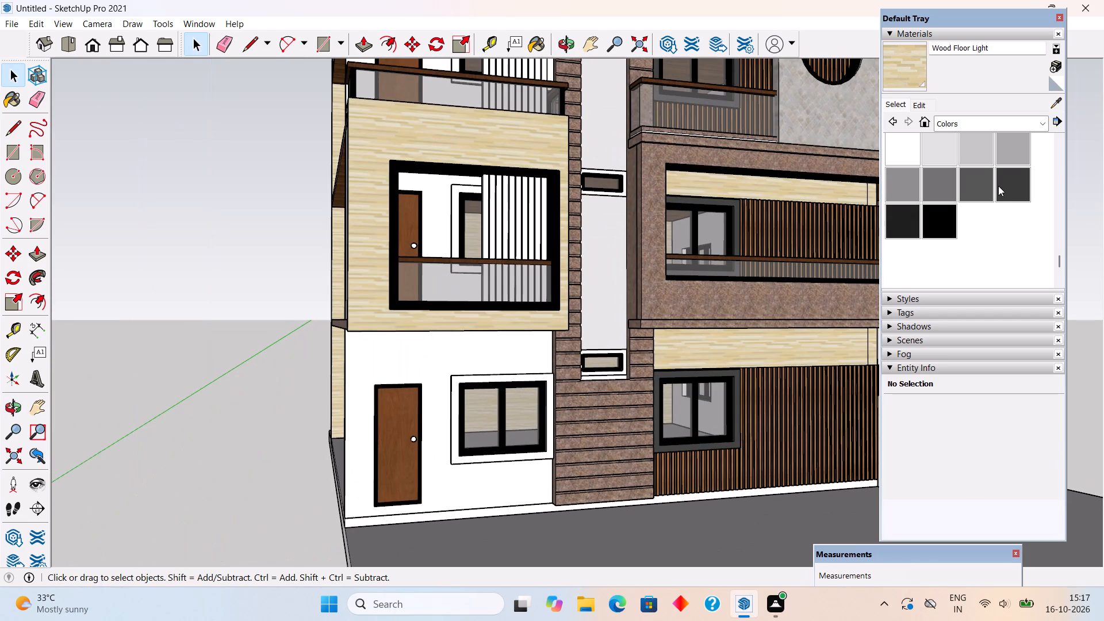
scroll(998, 186, "up", 5)
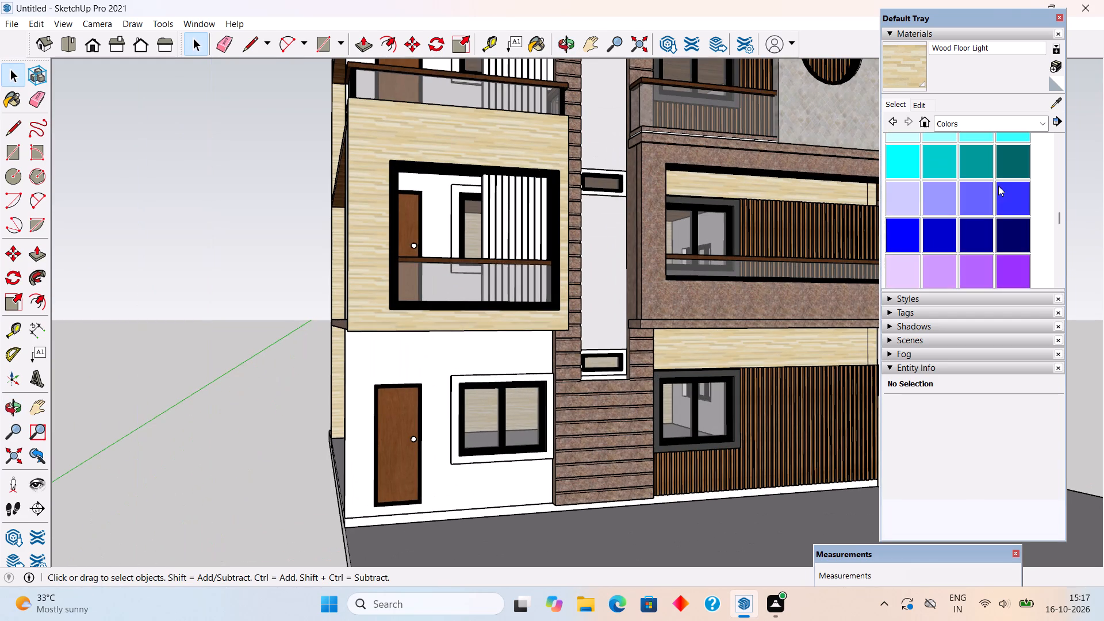
scroll(998, 186, "up", 3)
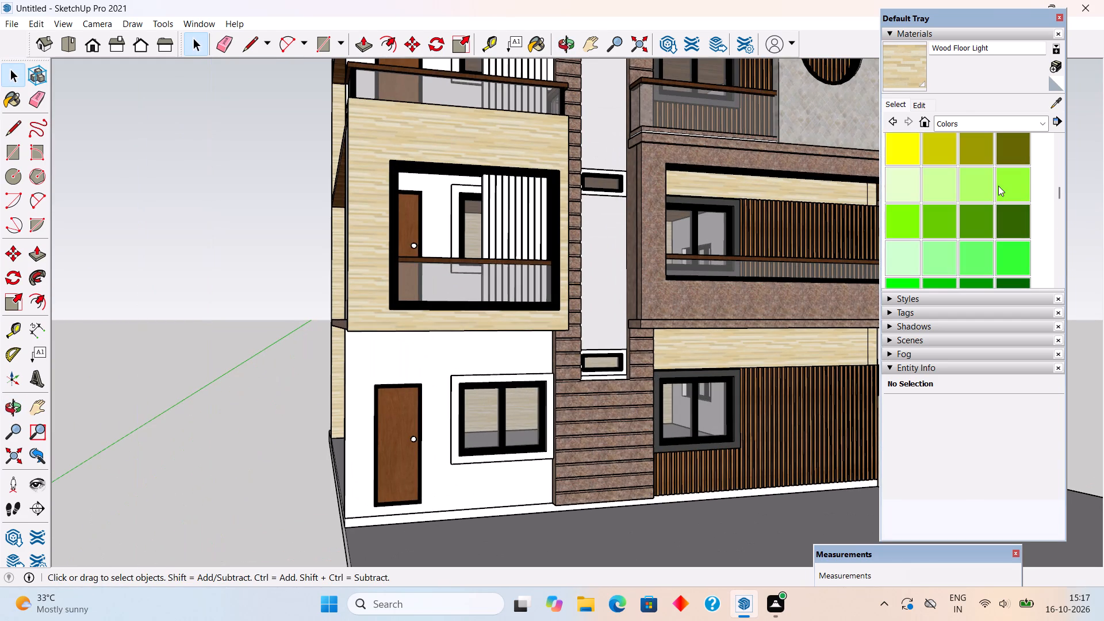
left_click(1003, 145)
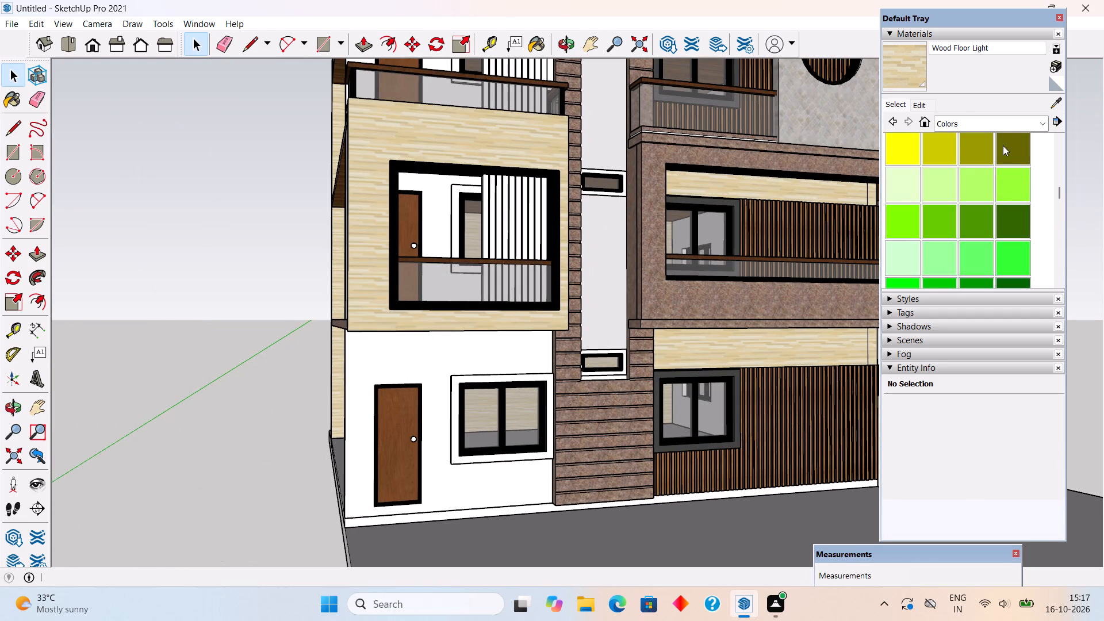
scroll(510, 387, "up", 4)
left_click(510, 375)
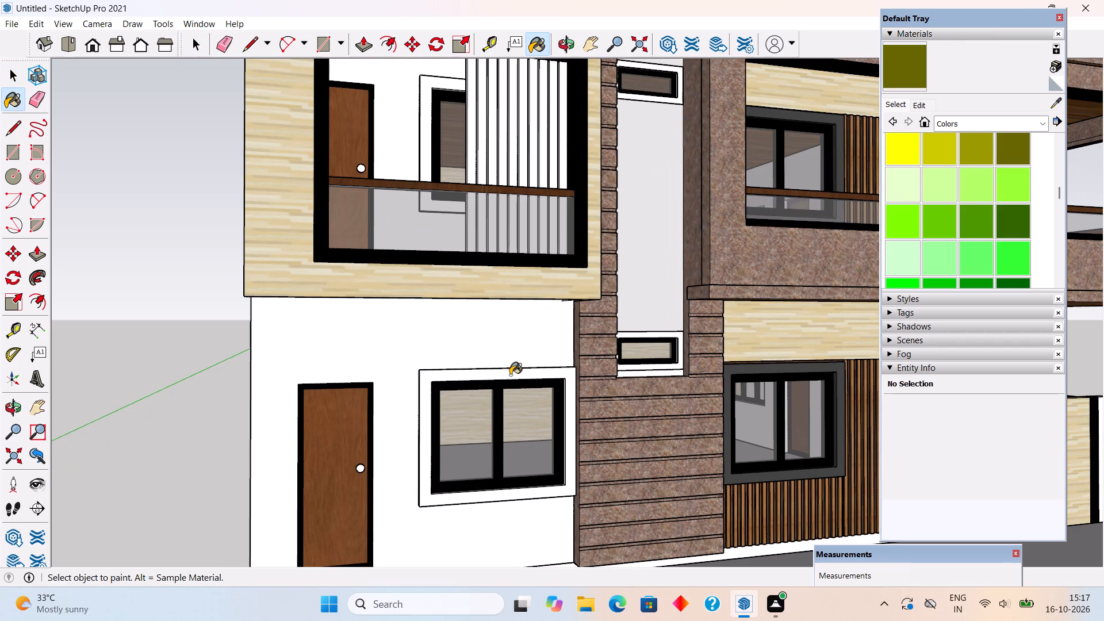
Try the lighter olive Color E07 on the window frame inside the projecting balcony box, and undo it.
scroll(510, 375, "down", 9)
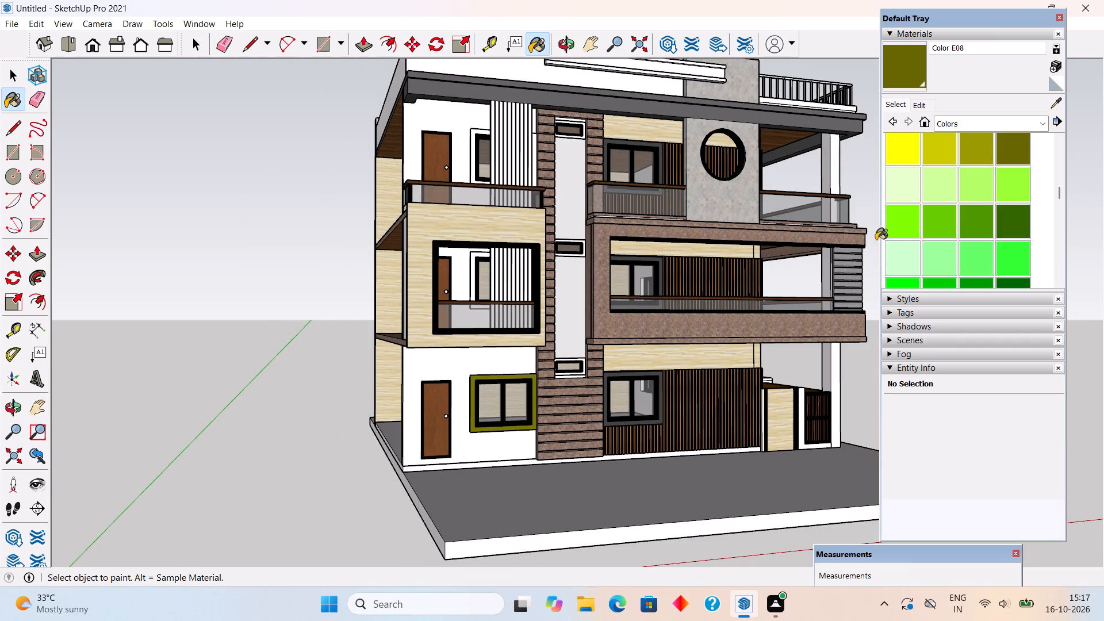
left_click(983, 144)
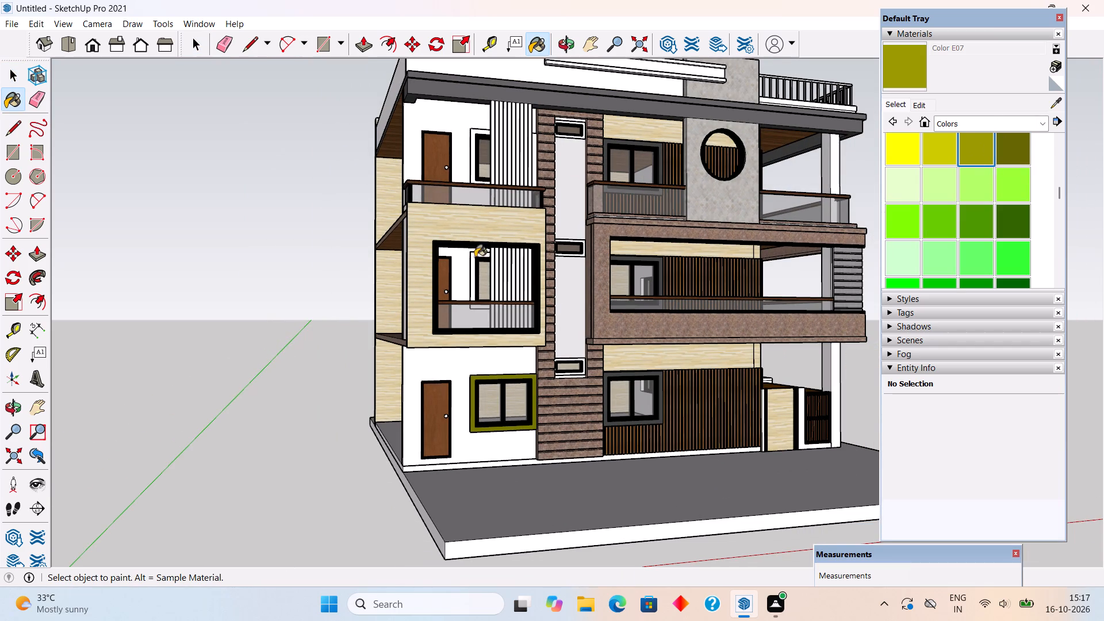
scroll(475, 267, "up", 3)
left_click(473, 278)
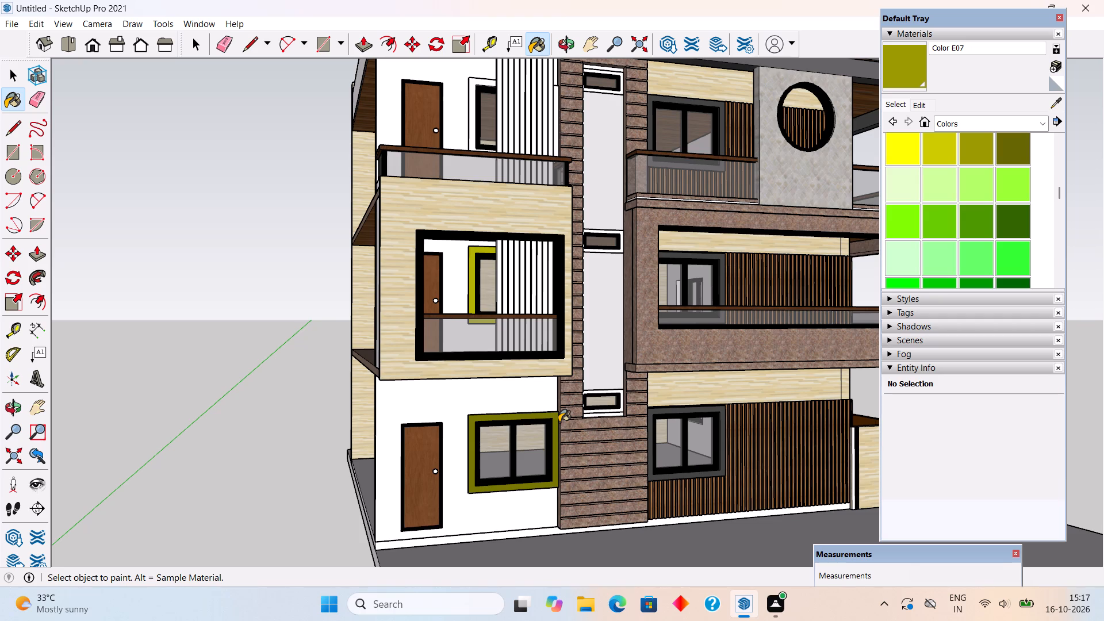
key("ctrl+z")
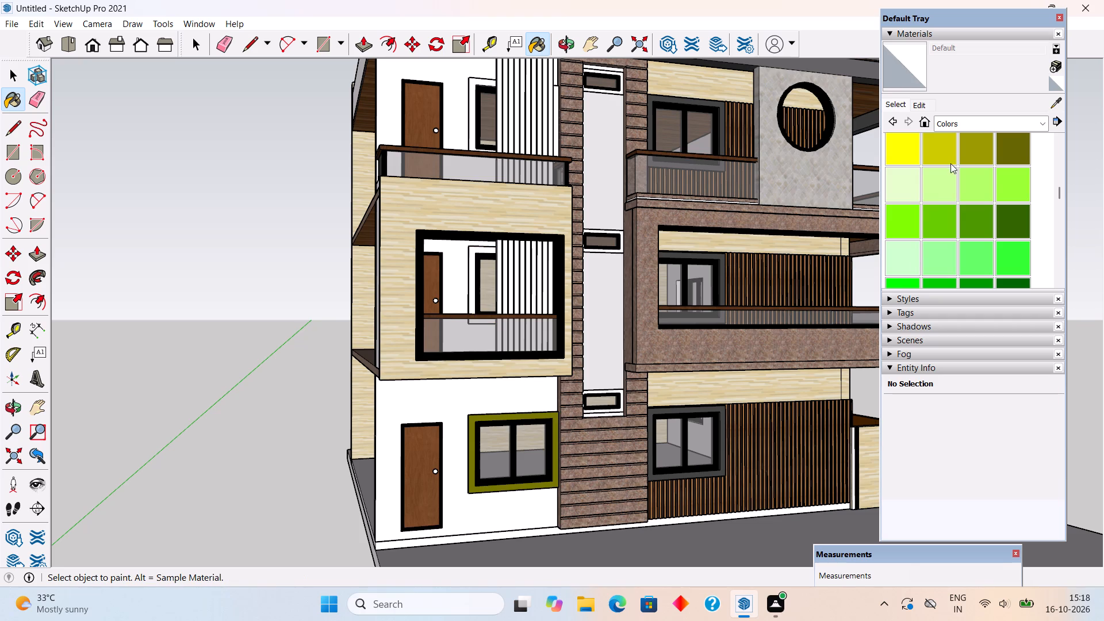
Paint the middle-floor and top-floor window frames above the olive ground-floor one with Color E08.
left_click(1015, 152)
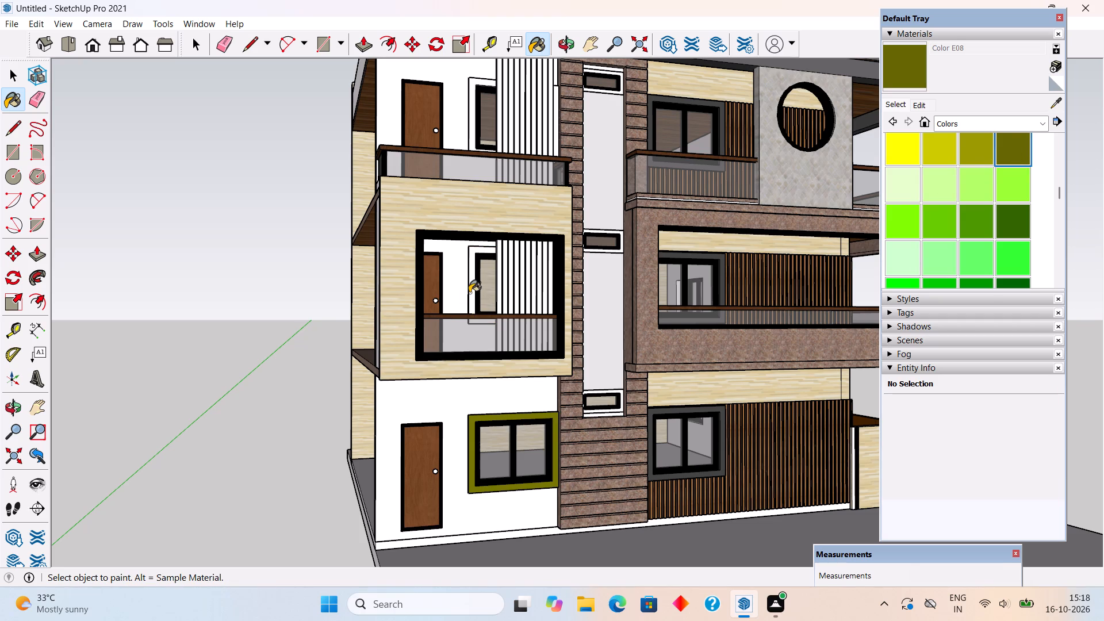
left_click(469, 293)
left_click(471, 122)
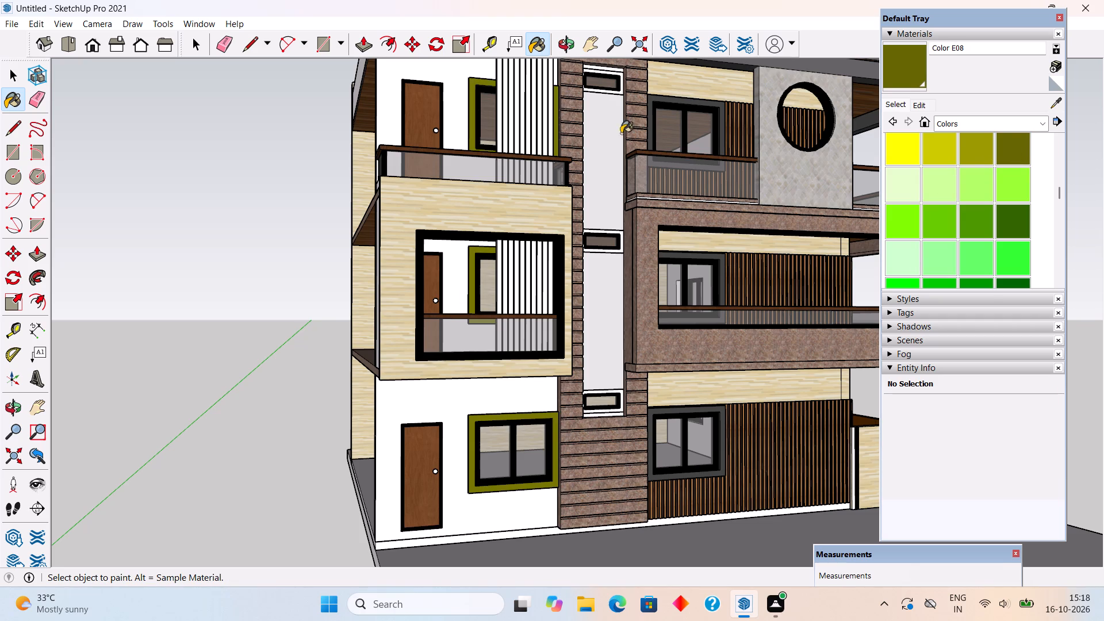
Edit Color E08 to a slightly darker olive with the colour wheel's brightness and leave the Paint Bucket.
left_click(923, 102)
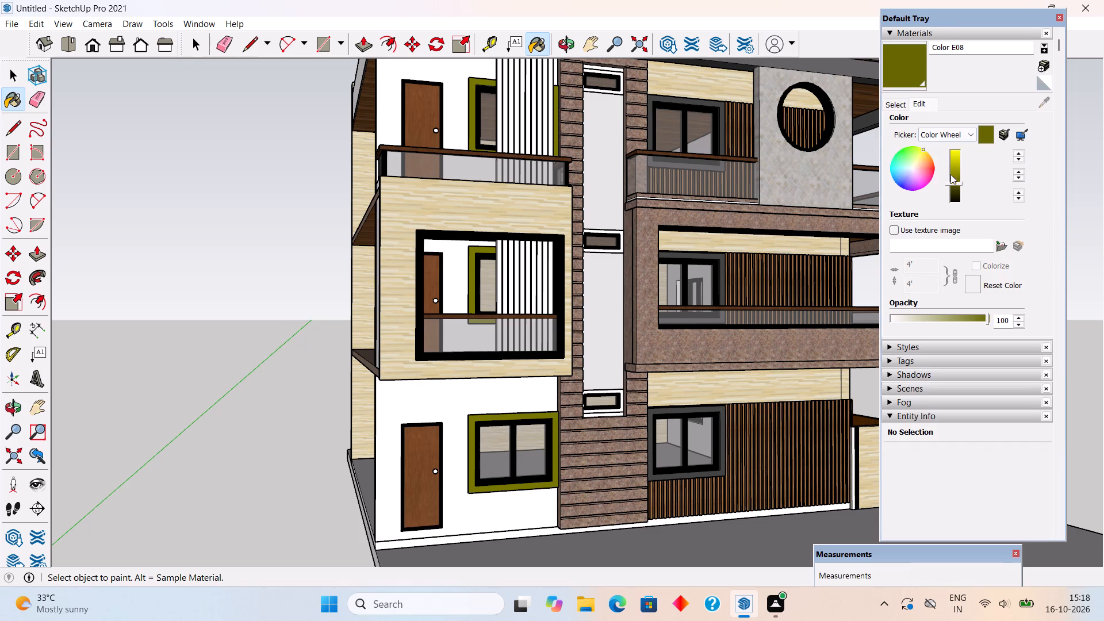
left_click(950, 185)
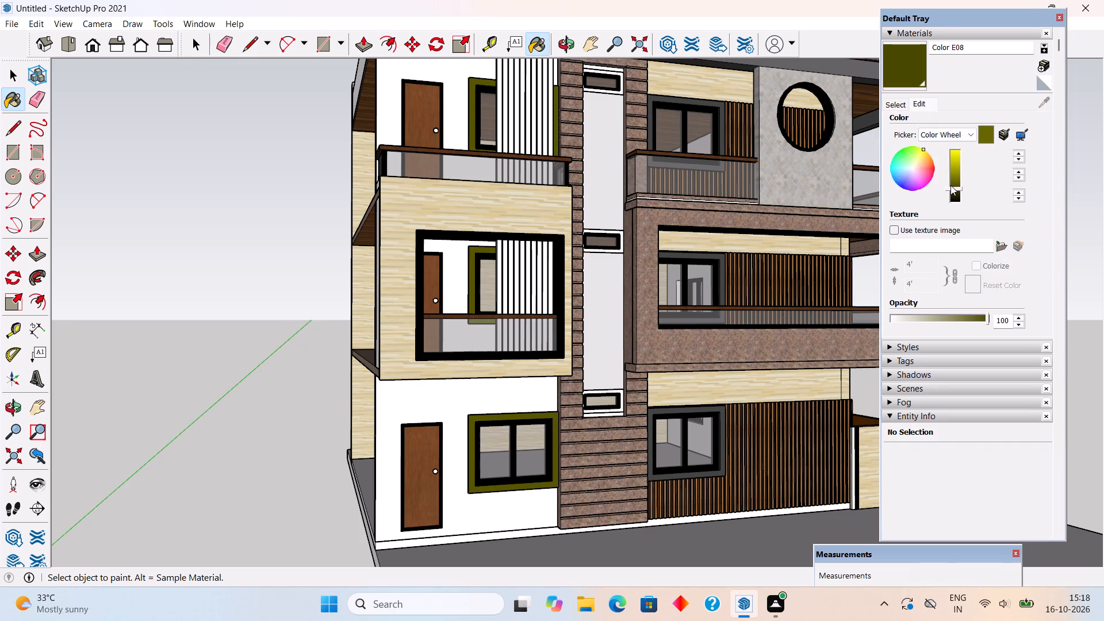
key("space")
key("space")
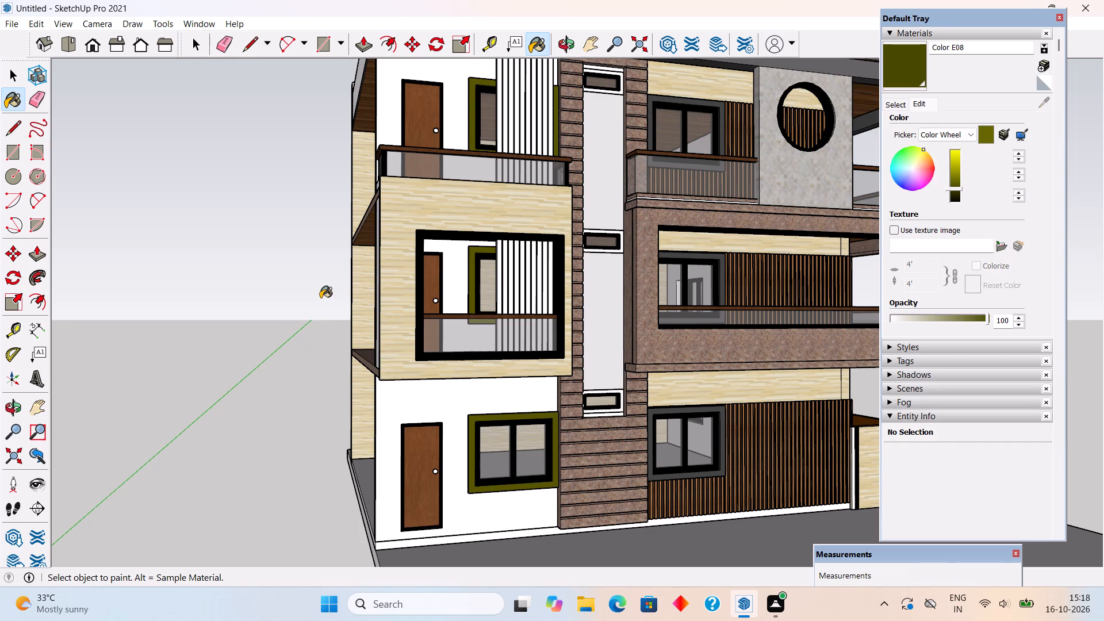
double_click(320, 298)
key("space")
Paint the plain boundary wall panel beside the slatted gate with Granite Brown sampled from the middle-floor balcony band.
scroll(320, 298, "down", 9)
scroll(527, 361, "down", 1)
middle_click_drag(480, 370, 432, 370)
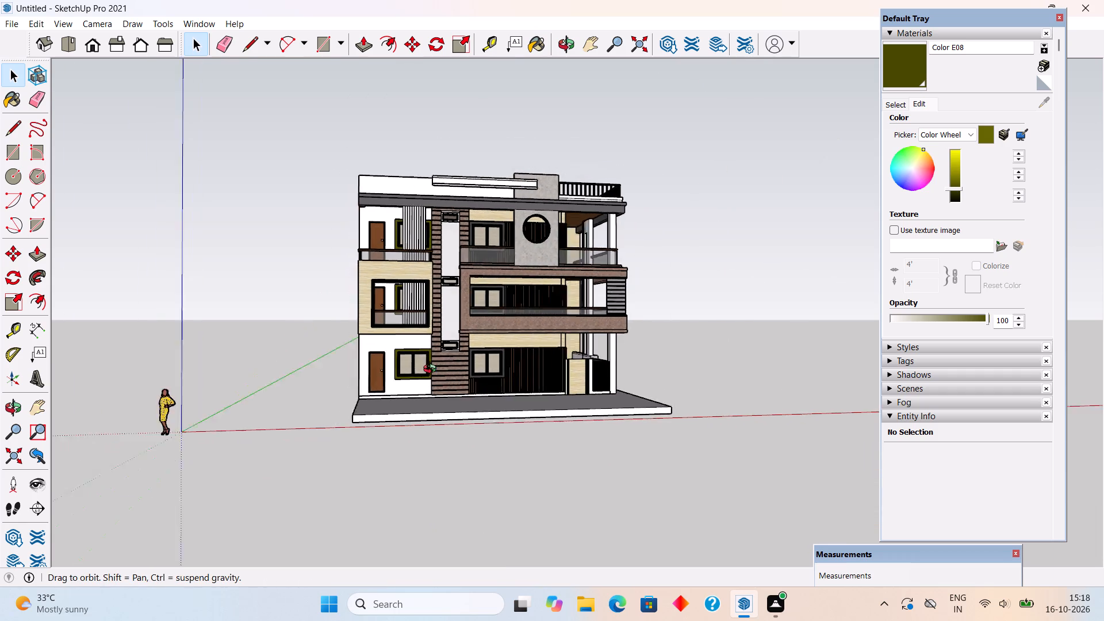
middle_click_drag(432, 370, 276, 390)
scroll(645, 264, "up", 4)
middle_click_drag(622, 262, 512, 247)
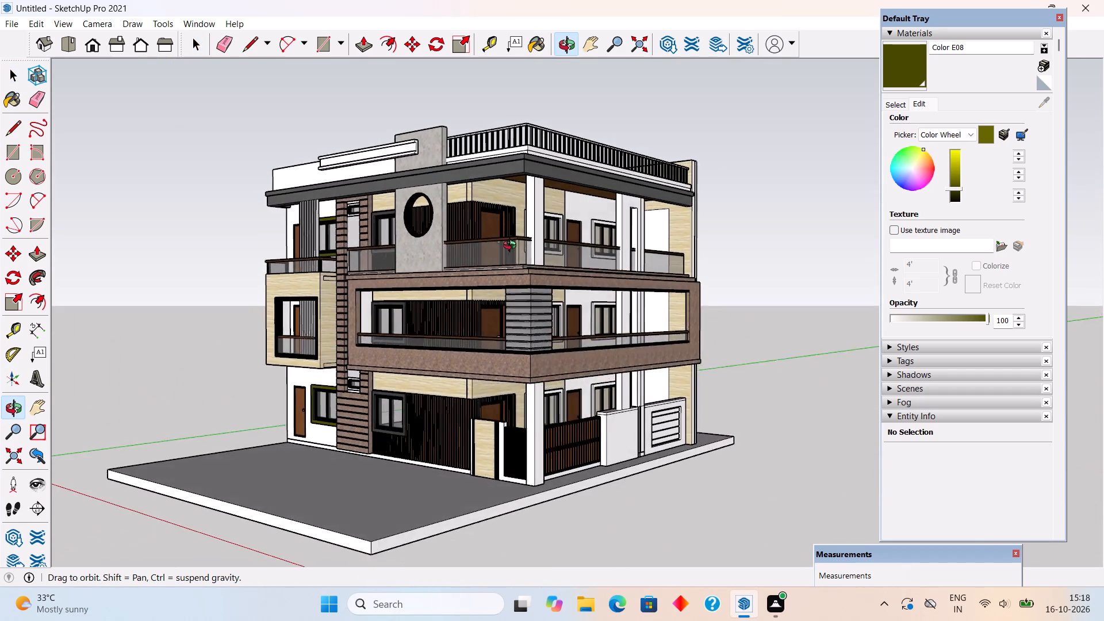
middle_click_drag(512, 247, 317, 245)
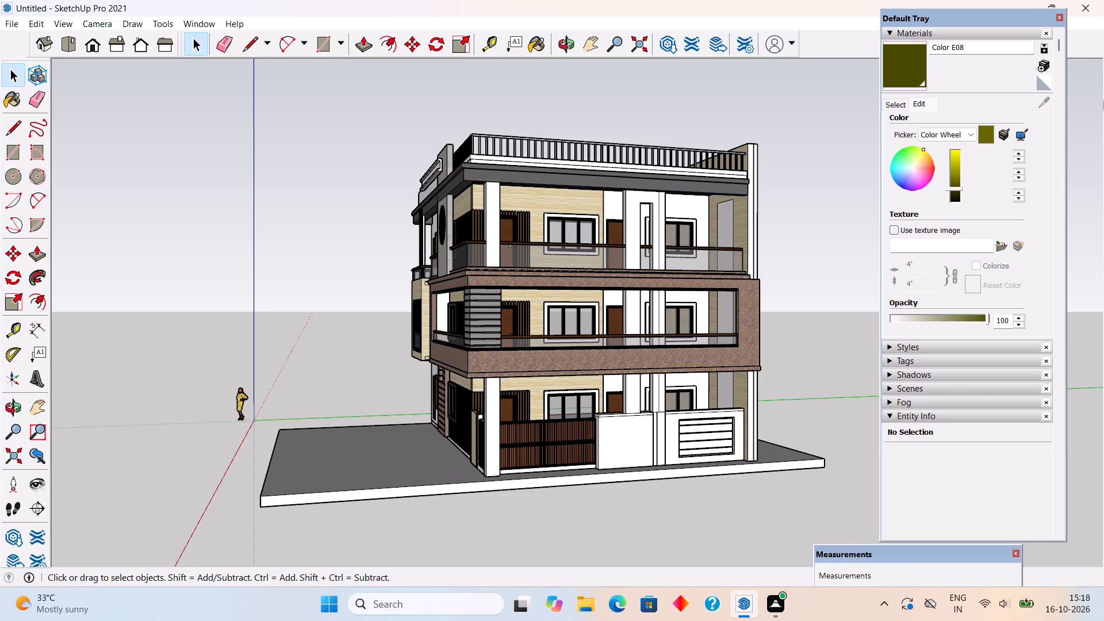
left_click(899, 103)
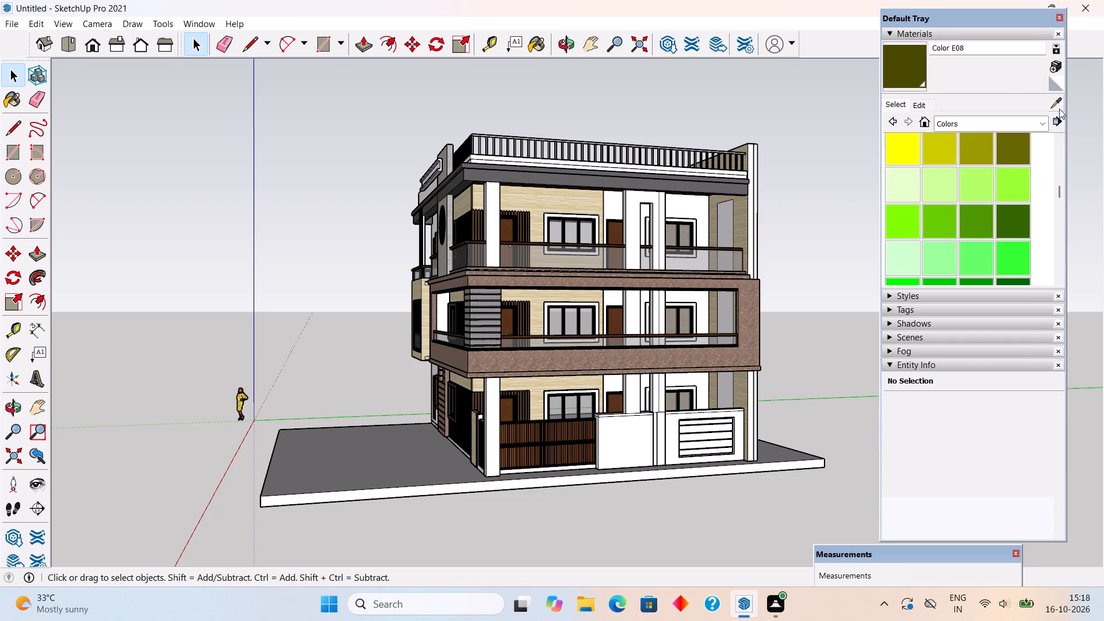
left_click(1052, 104)
left_click(543, 356)
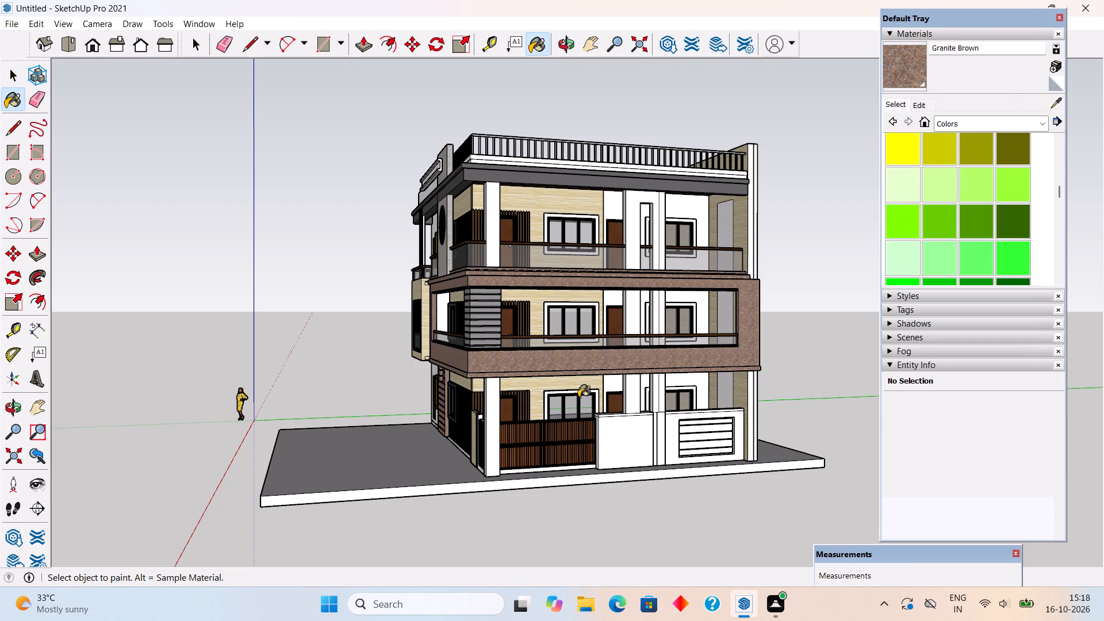
left_click(623, 434)
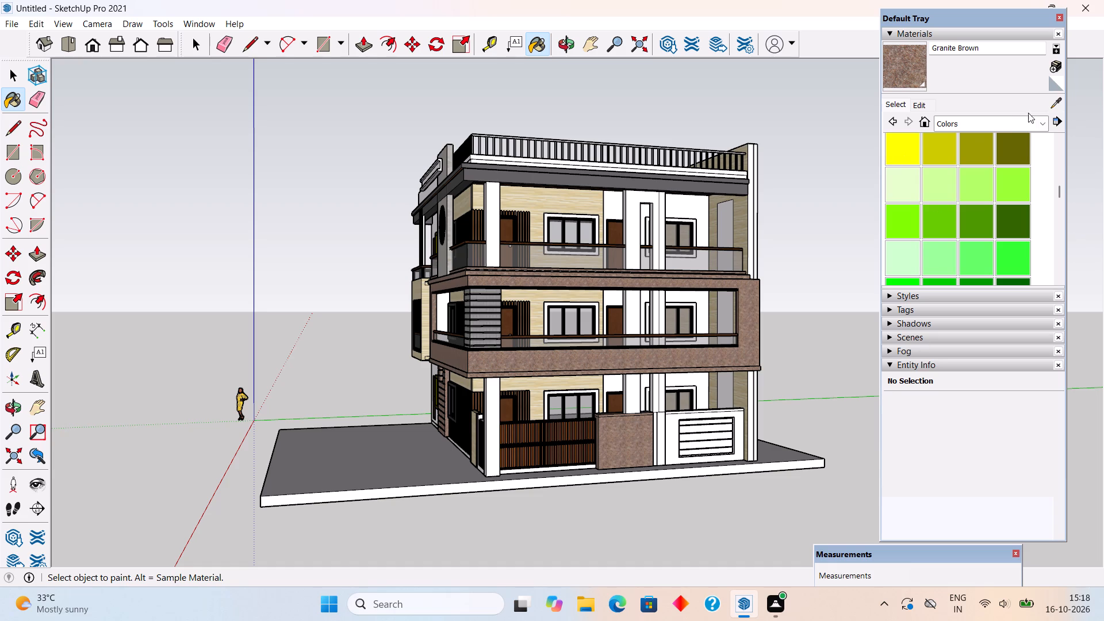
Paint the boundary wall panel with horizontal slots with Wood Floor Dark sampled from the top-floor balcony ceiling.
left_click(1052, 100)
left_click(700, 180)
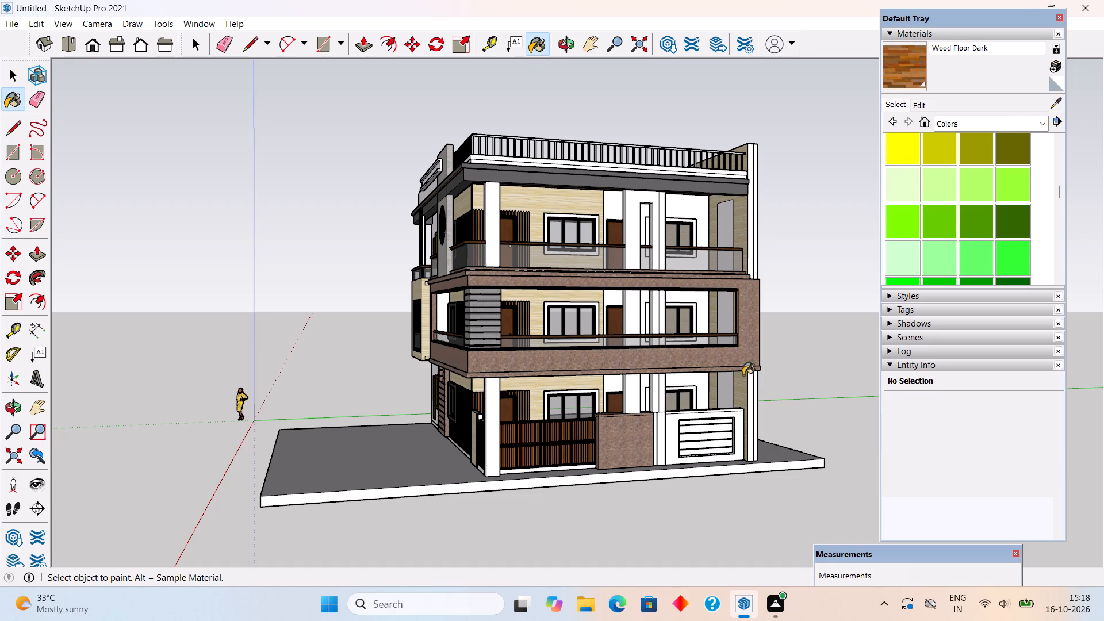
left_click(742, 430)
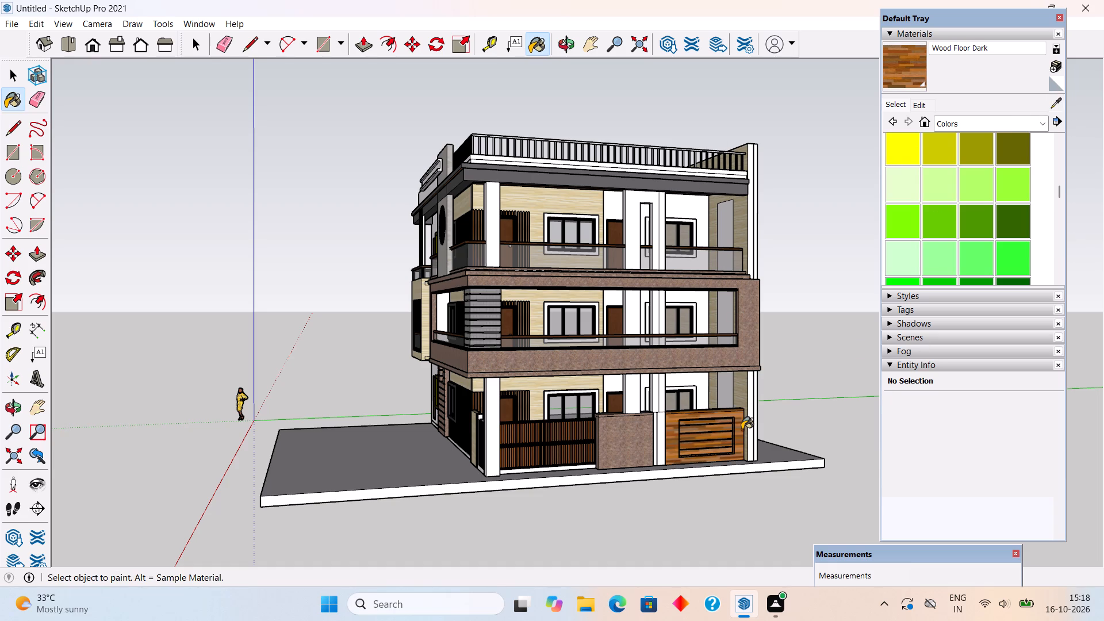
Paint the slotted boundary wall panel with Tile Grey sampled from the middle balcony's slatted corner.
left_click(1051, 106)
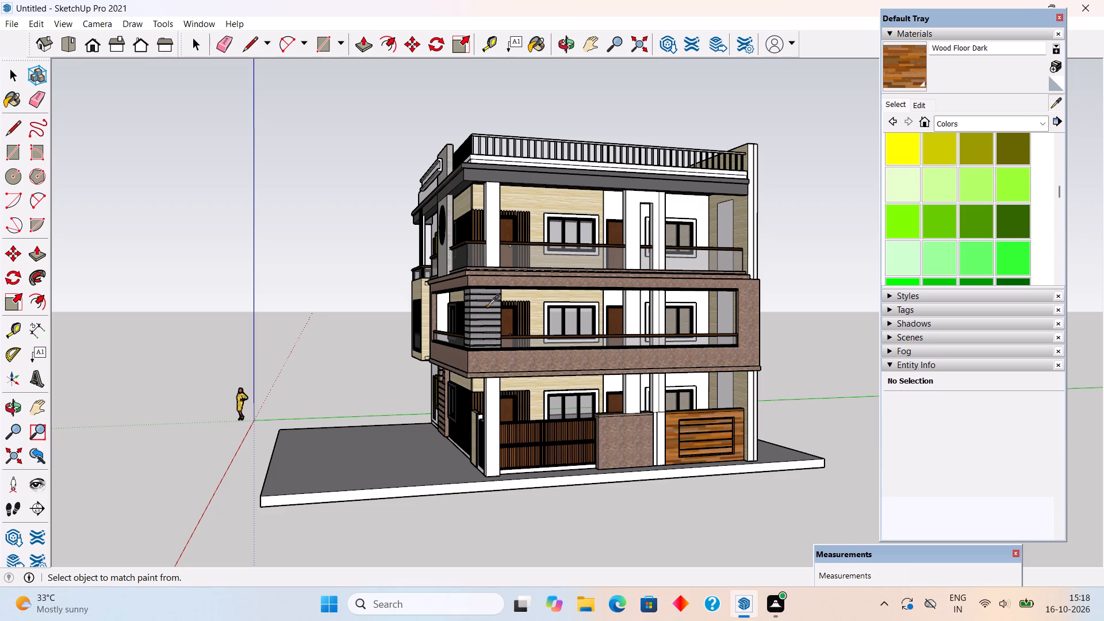
left_click(487, 306)
left_click(672, 432)
Paint the unpainted inner end face of the middle-floor balcony frame, beside the brown slatted column, with Color M09.
middle_click_drag(718, 489, 779, 503)
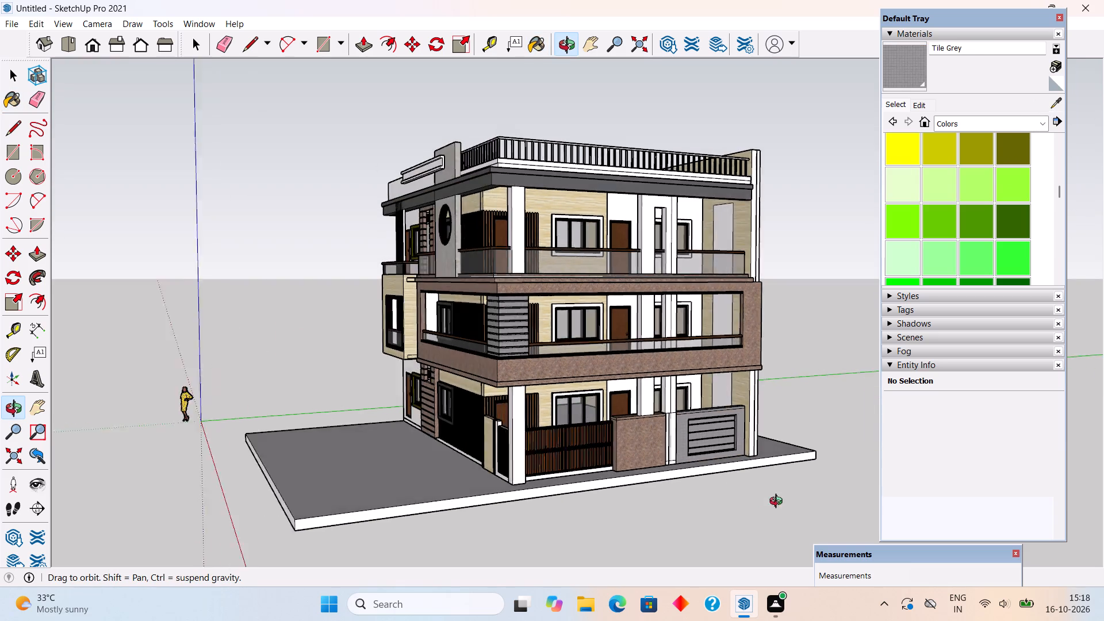
middle_click_drag(779, 503, 862, 467)
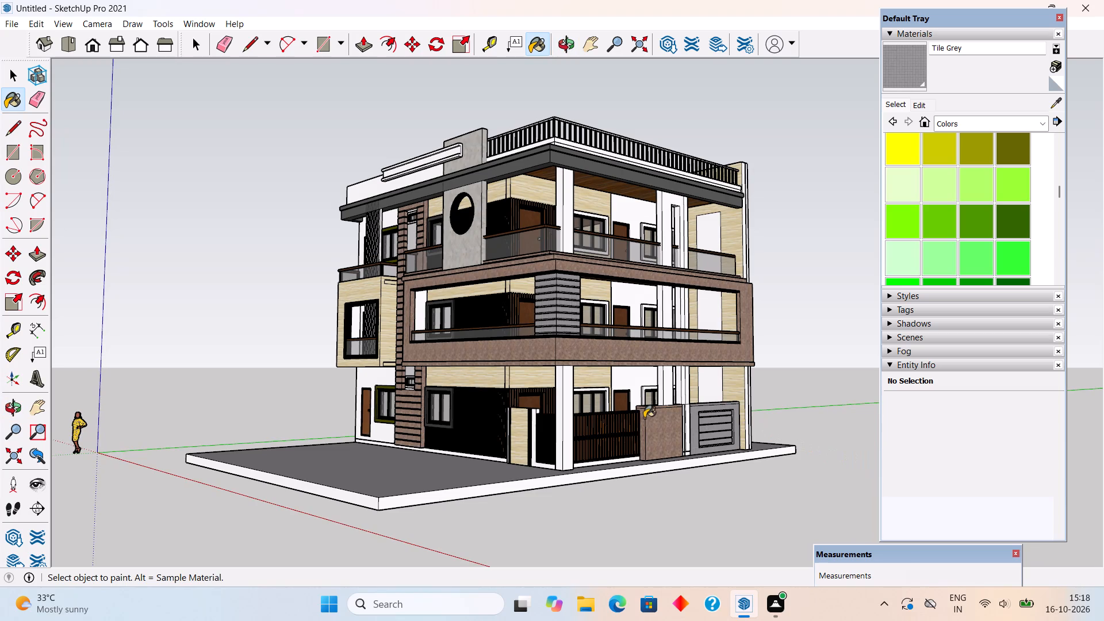
middle_click_drag(635, 434, 702, 493)
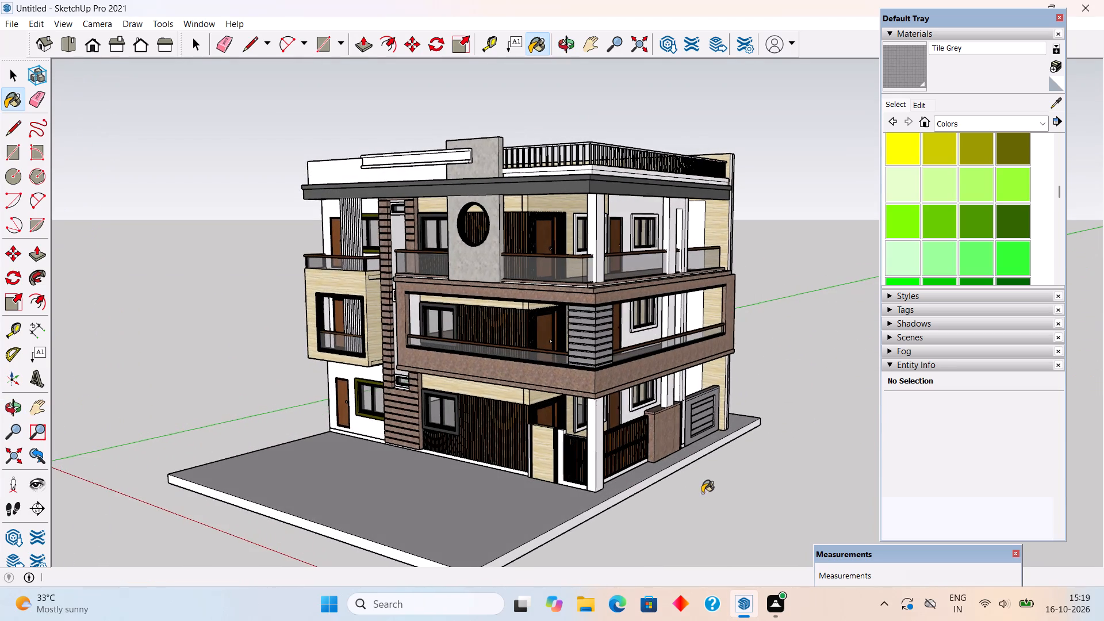
scroll(704, 490, "up", 2)
key("space")
scroll(453, 329, "up", 5)
scroll(339, 281, "up", 5)
triple_click(265, 253)
left_click(265, 253)
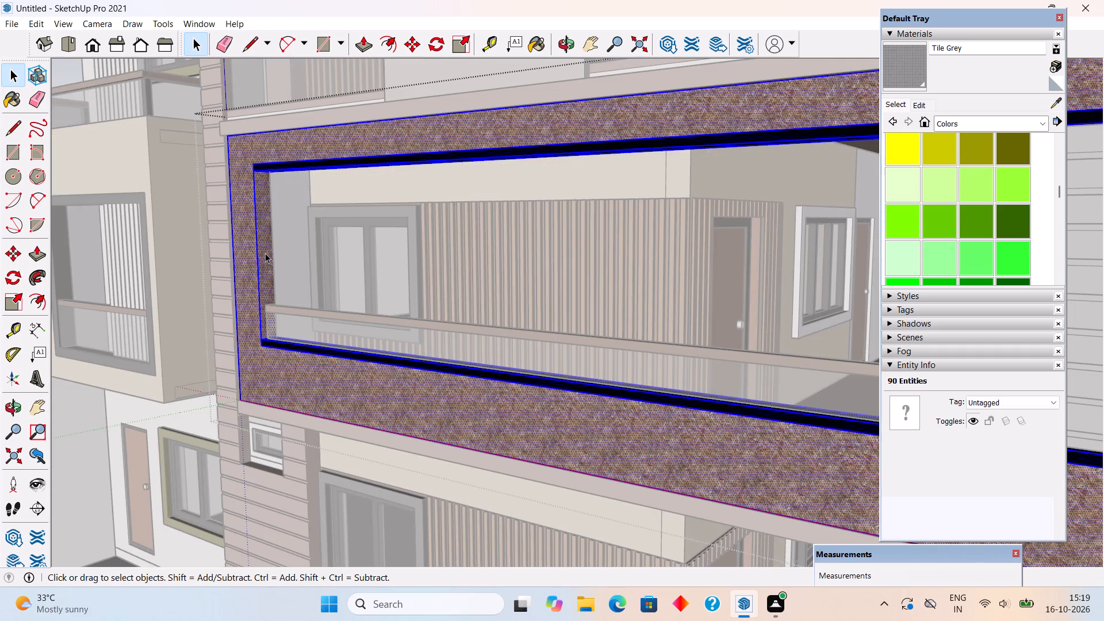
scroll(265, 255, "up", 5)
left_click(265, 255)
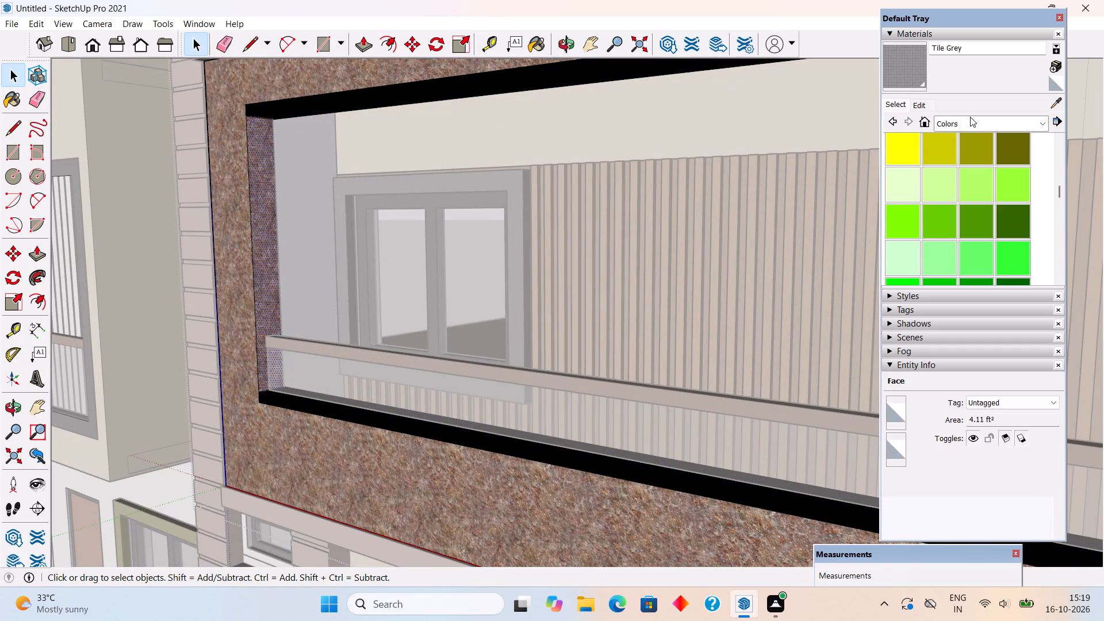
scroll(986, 182, "down", 11)
left_click(939, 155)
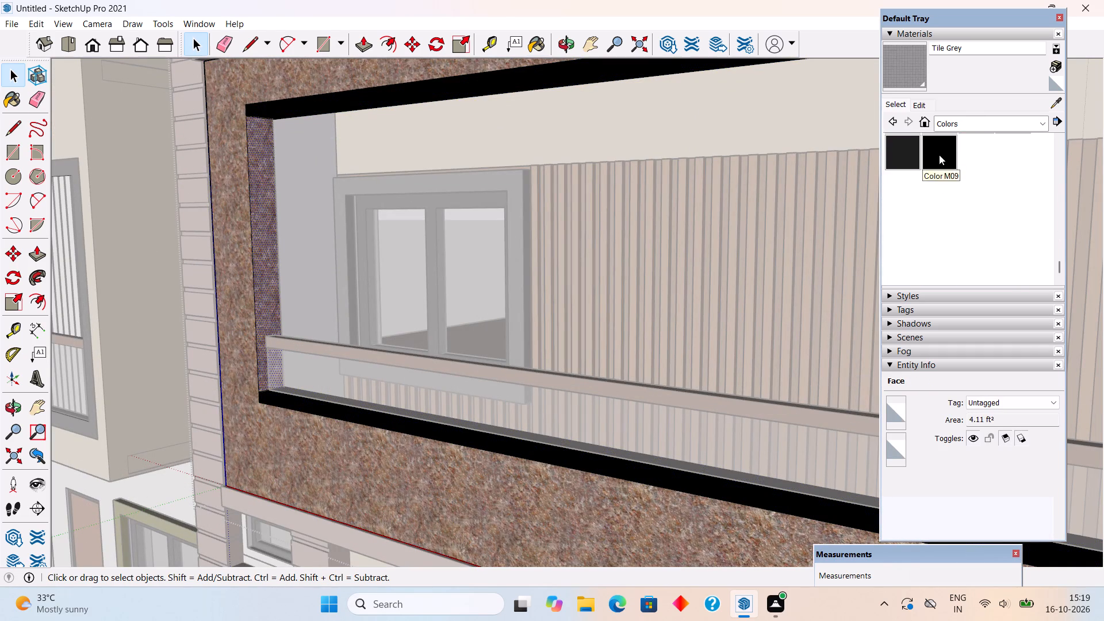
left_click(264, 247)
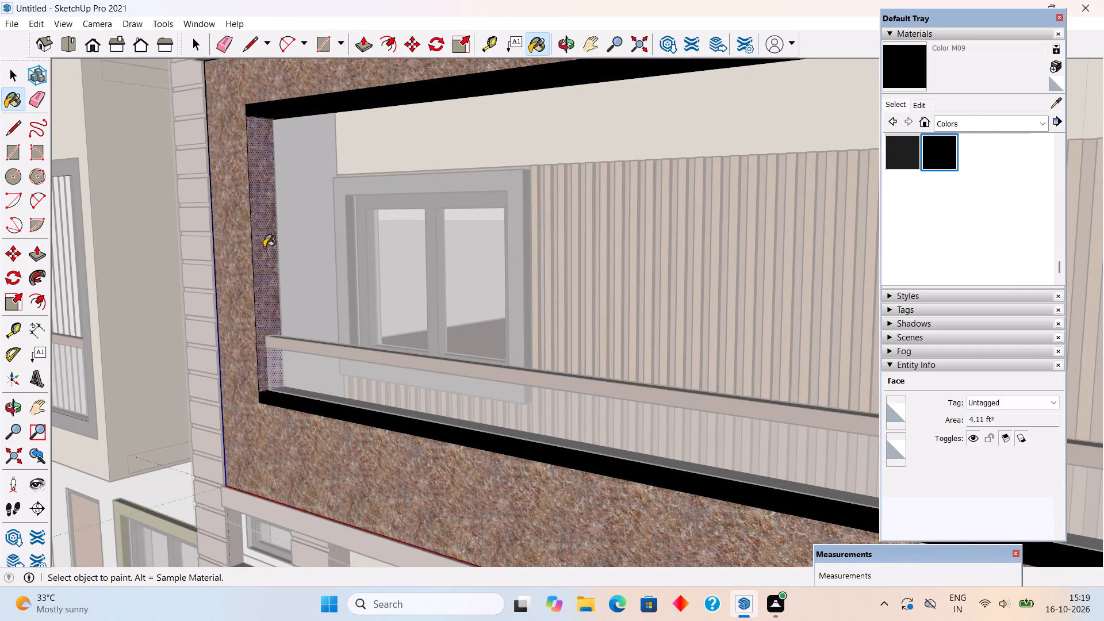
Paint the opposite inner end face of the same balcony frame with Color M09 and leave the frame group.
scroll(264, 244, "down", 13)
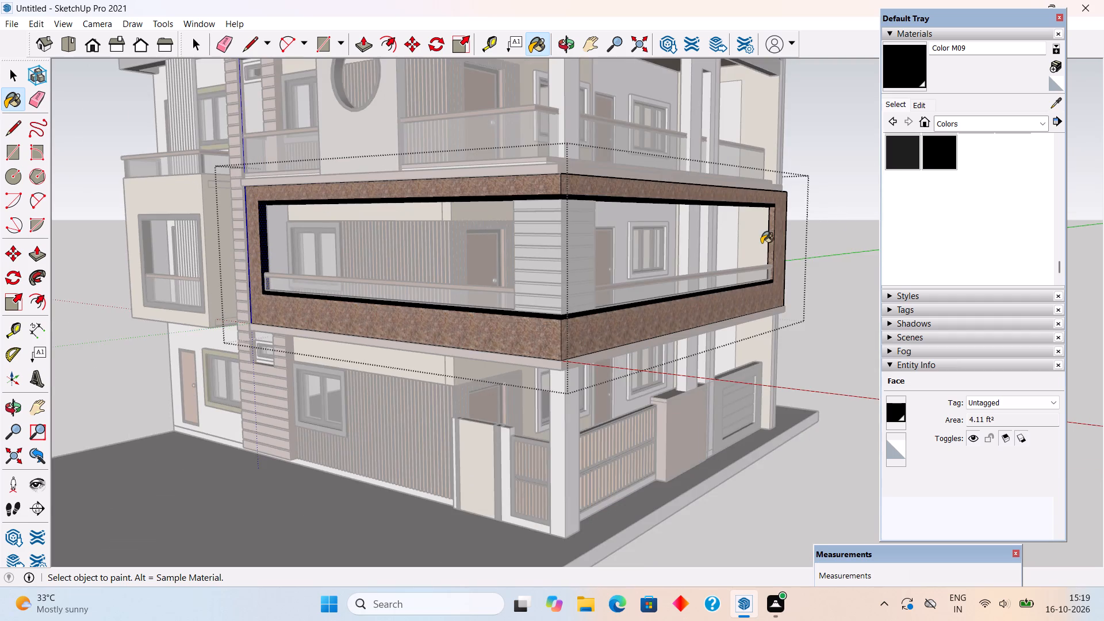
scroll(761, 243, "up", 4)
left_click(776, 244)
key("space")
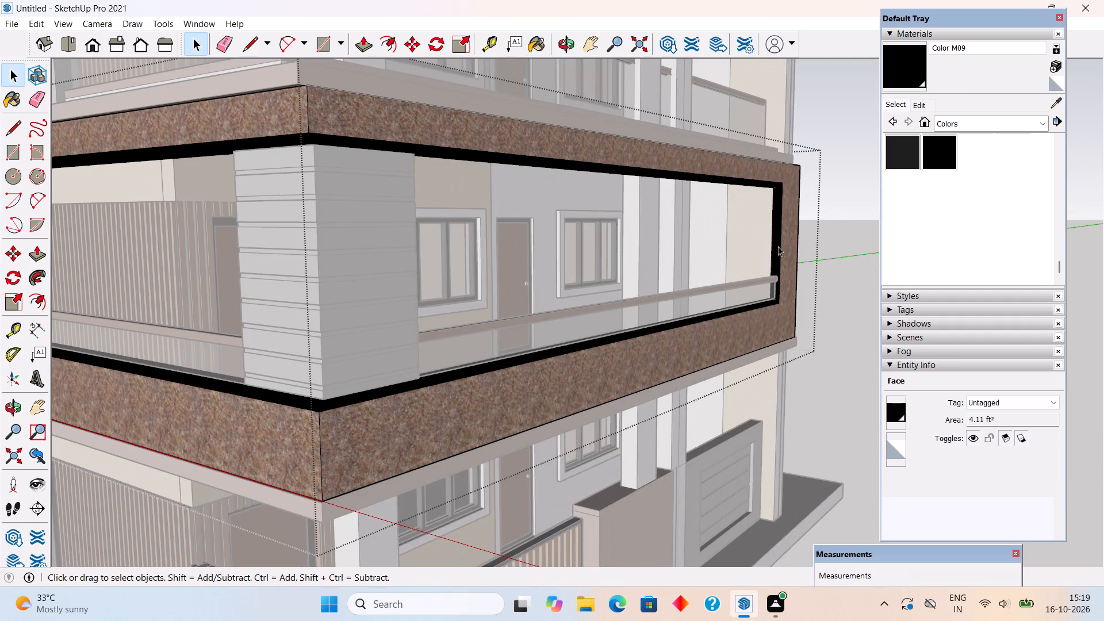
left_click(837, 254)
scroll(837, 254, "down", 7)
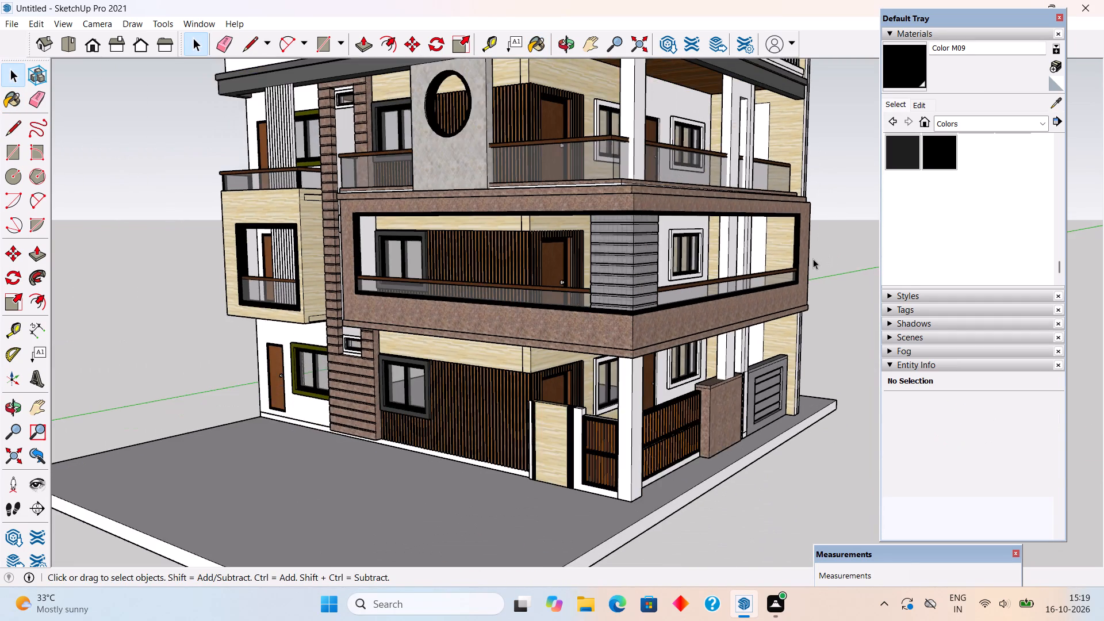
scroll(813, 259, "down", 5)
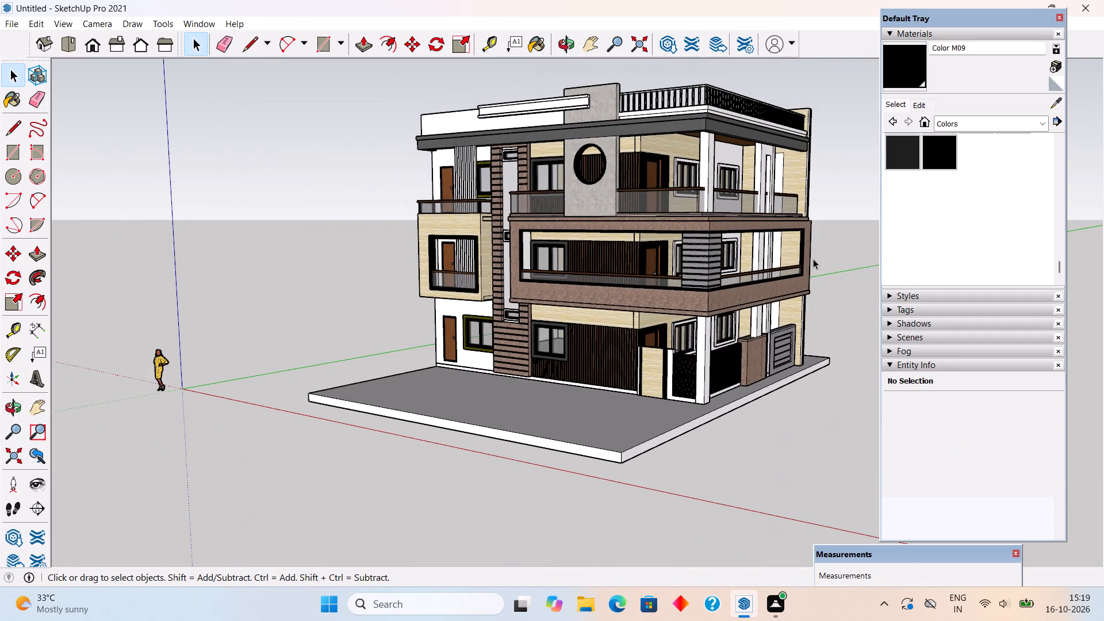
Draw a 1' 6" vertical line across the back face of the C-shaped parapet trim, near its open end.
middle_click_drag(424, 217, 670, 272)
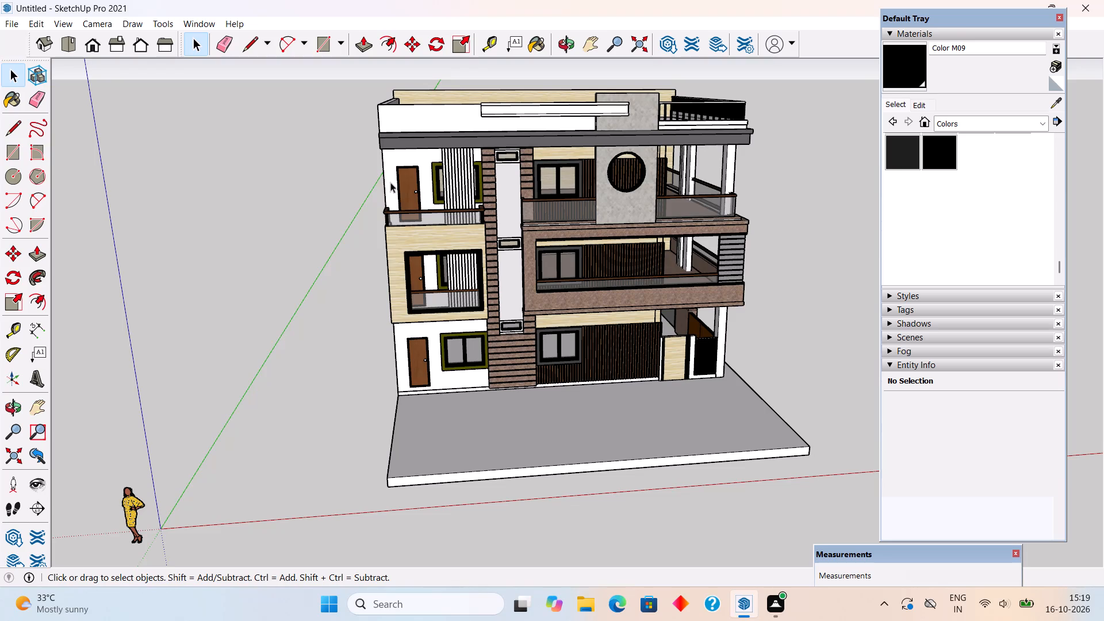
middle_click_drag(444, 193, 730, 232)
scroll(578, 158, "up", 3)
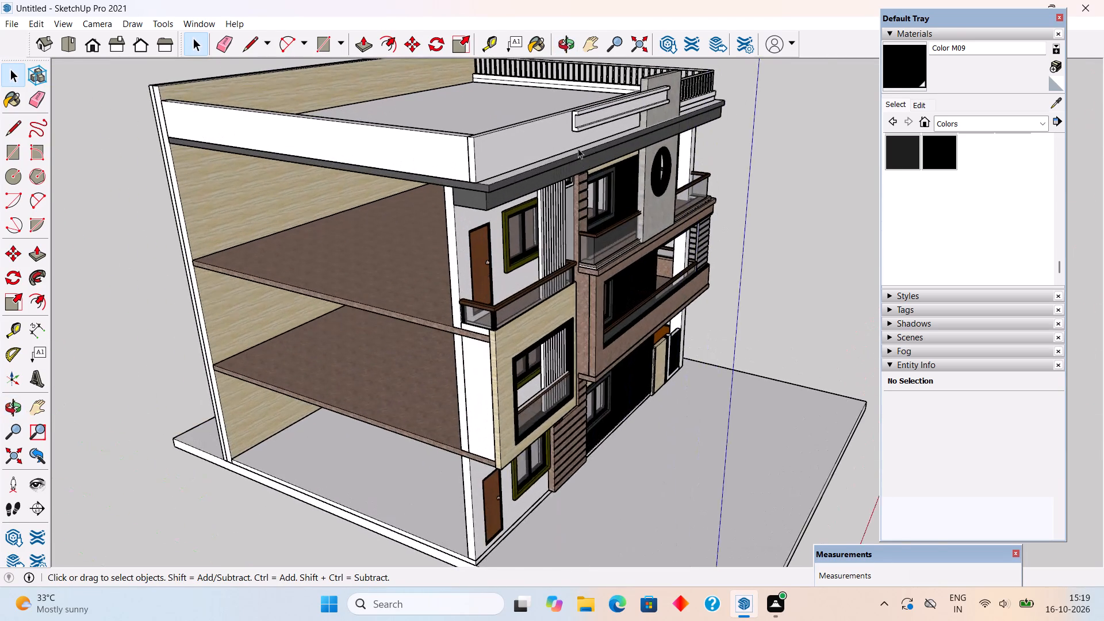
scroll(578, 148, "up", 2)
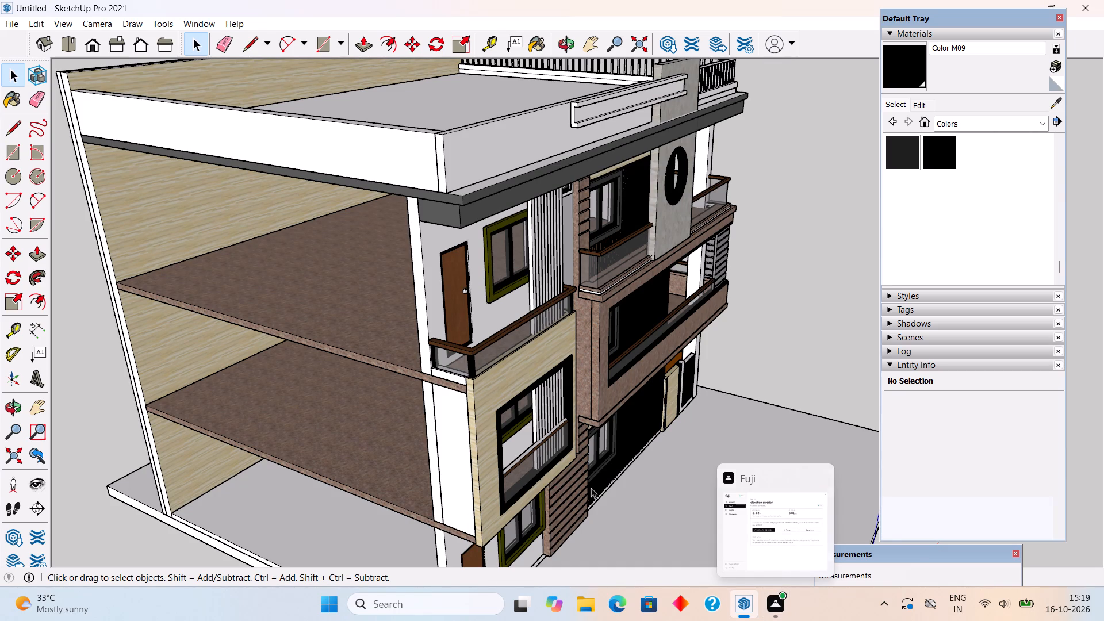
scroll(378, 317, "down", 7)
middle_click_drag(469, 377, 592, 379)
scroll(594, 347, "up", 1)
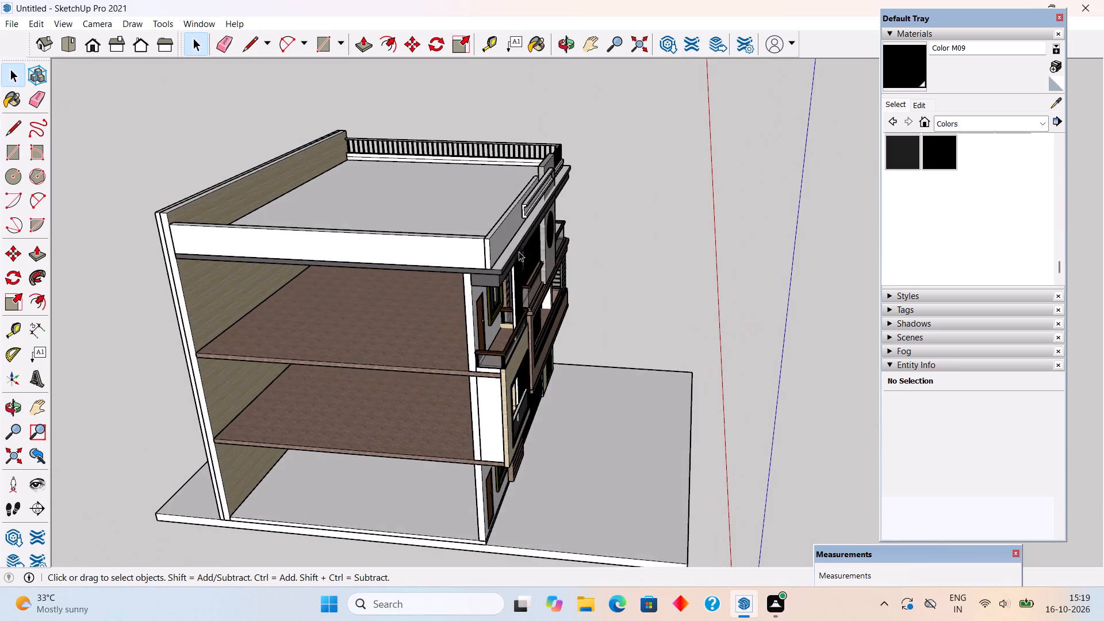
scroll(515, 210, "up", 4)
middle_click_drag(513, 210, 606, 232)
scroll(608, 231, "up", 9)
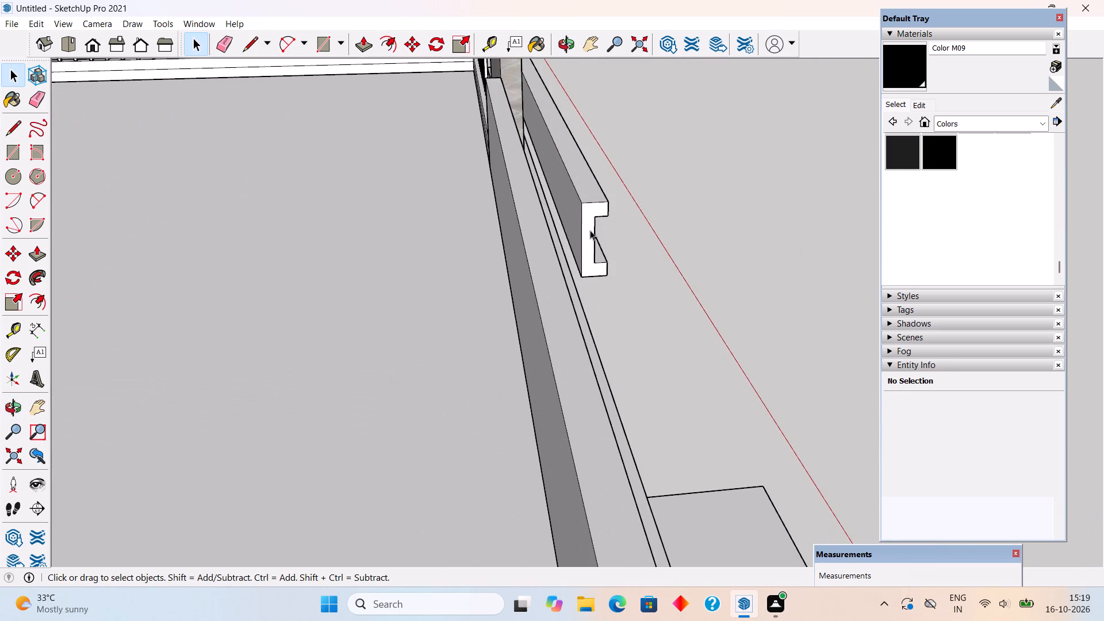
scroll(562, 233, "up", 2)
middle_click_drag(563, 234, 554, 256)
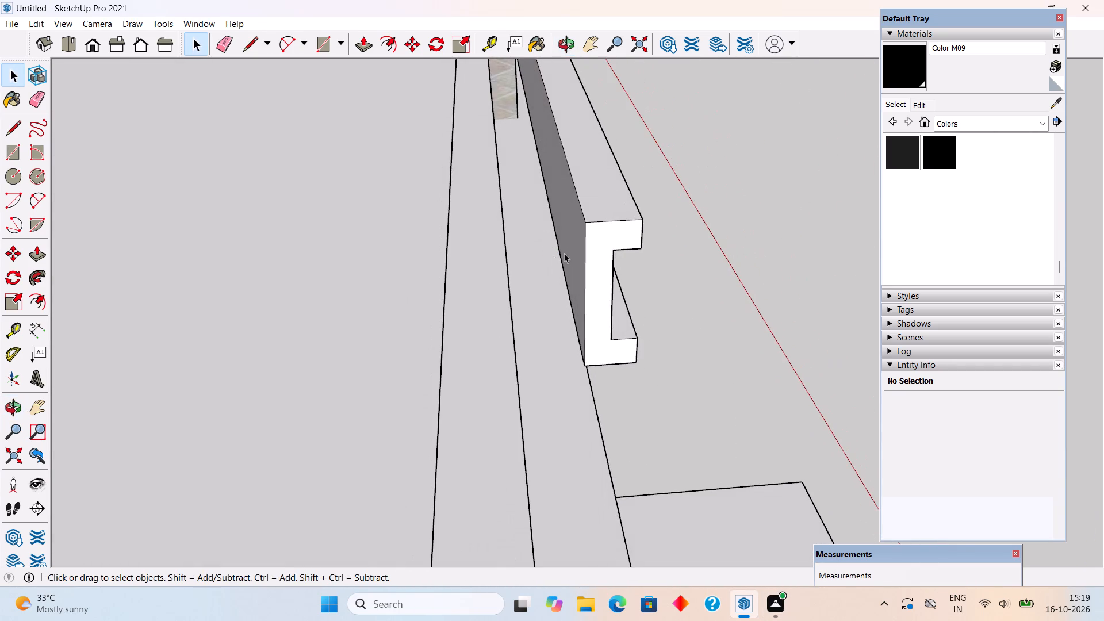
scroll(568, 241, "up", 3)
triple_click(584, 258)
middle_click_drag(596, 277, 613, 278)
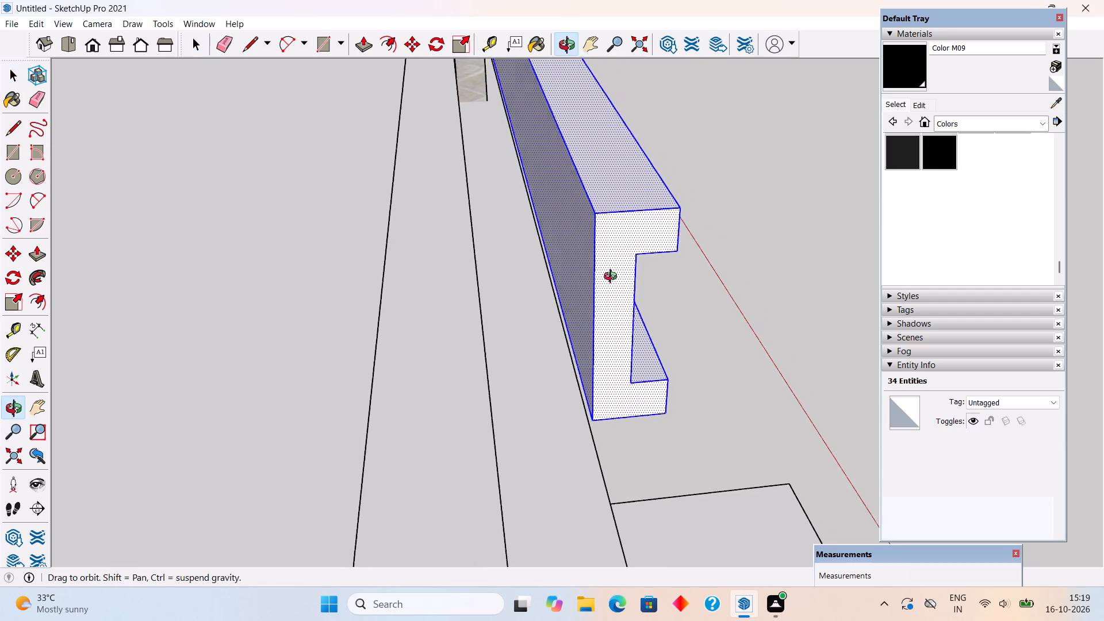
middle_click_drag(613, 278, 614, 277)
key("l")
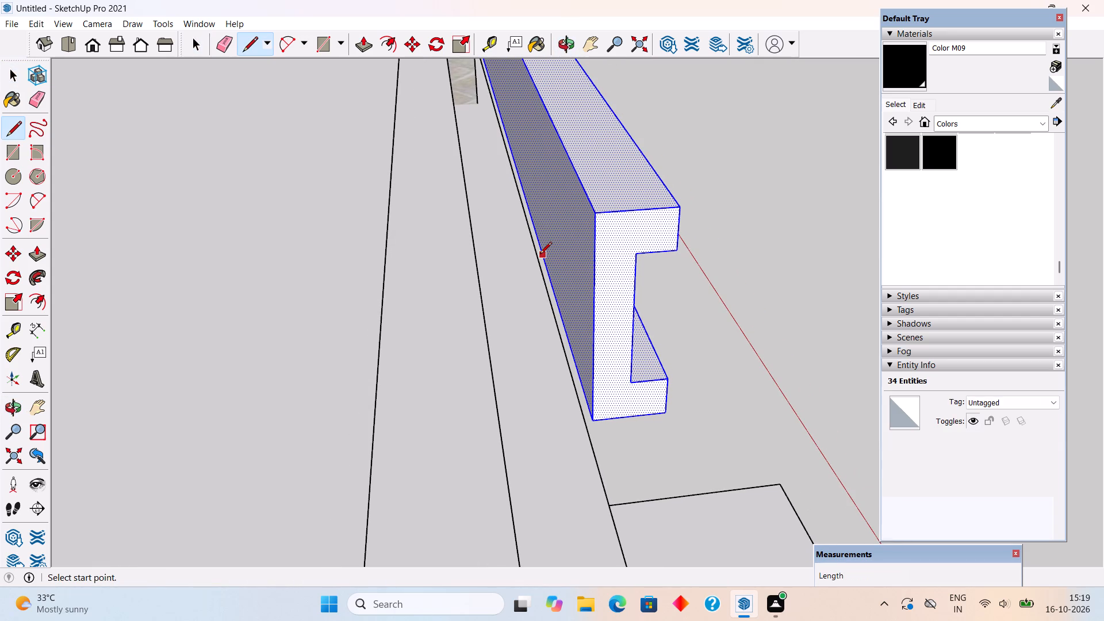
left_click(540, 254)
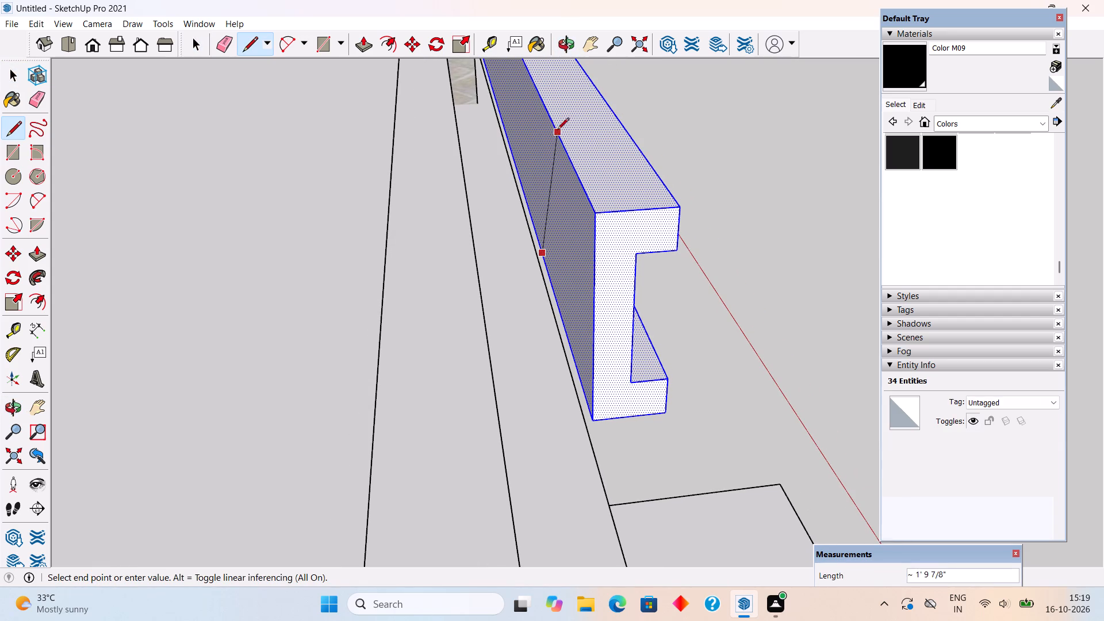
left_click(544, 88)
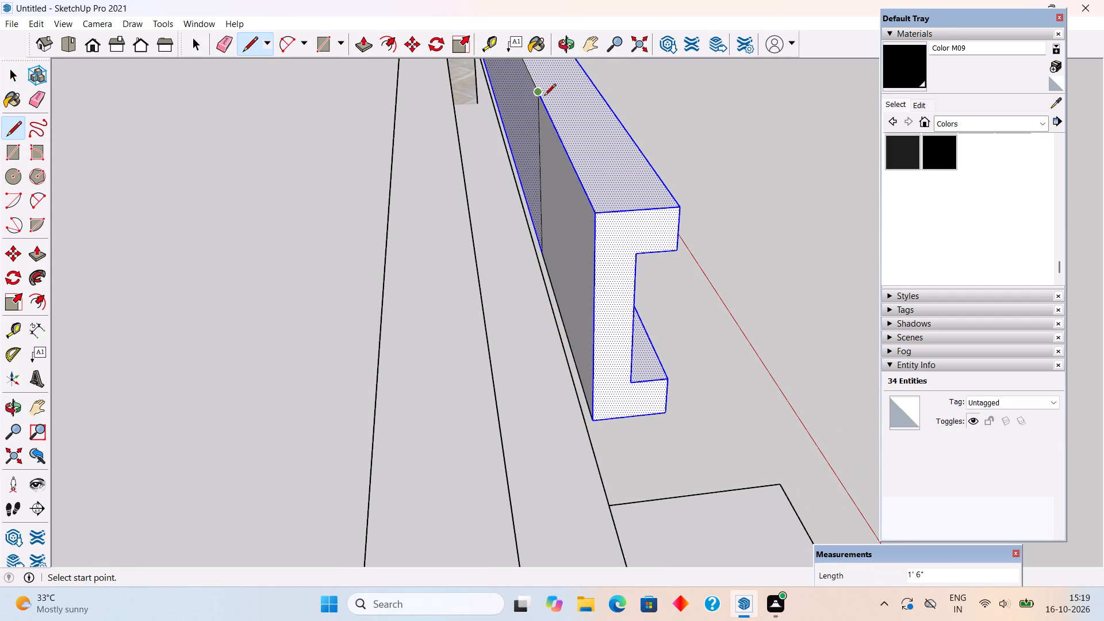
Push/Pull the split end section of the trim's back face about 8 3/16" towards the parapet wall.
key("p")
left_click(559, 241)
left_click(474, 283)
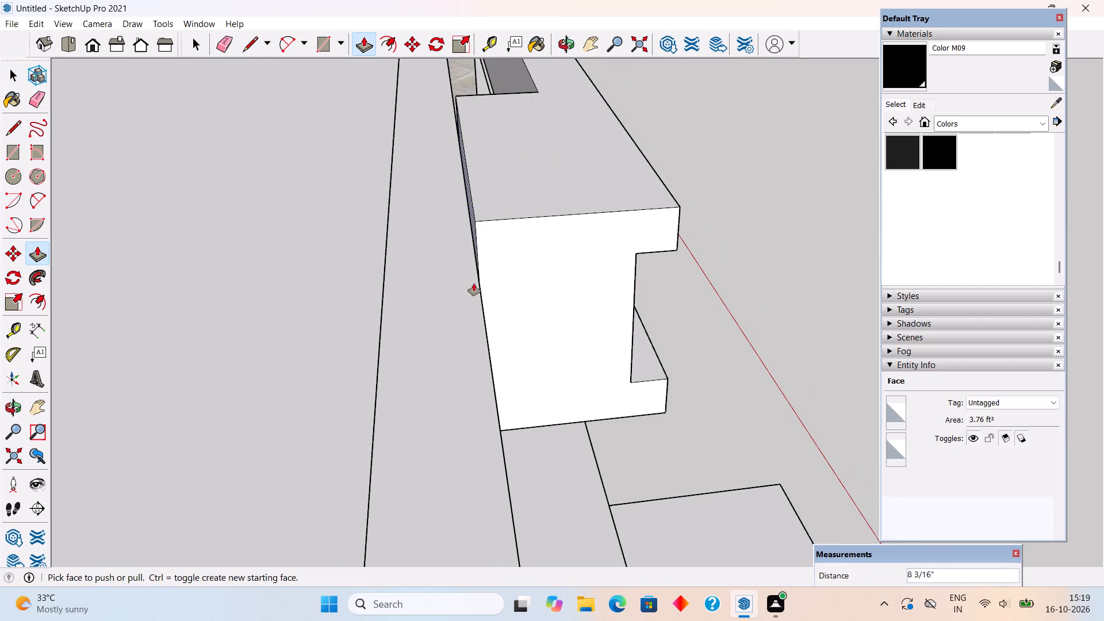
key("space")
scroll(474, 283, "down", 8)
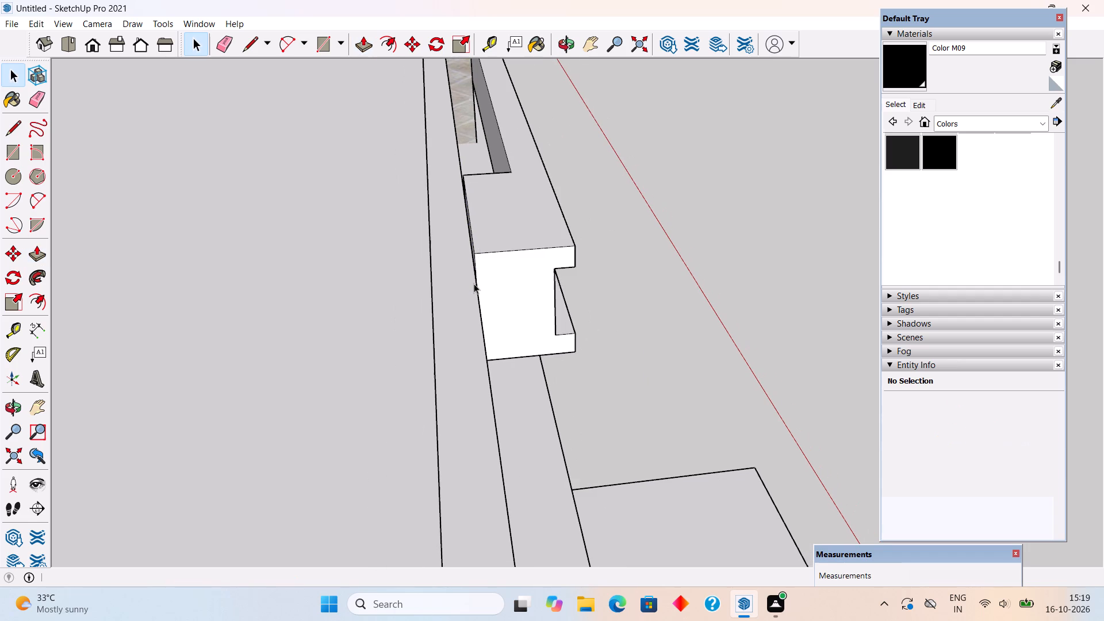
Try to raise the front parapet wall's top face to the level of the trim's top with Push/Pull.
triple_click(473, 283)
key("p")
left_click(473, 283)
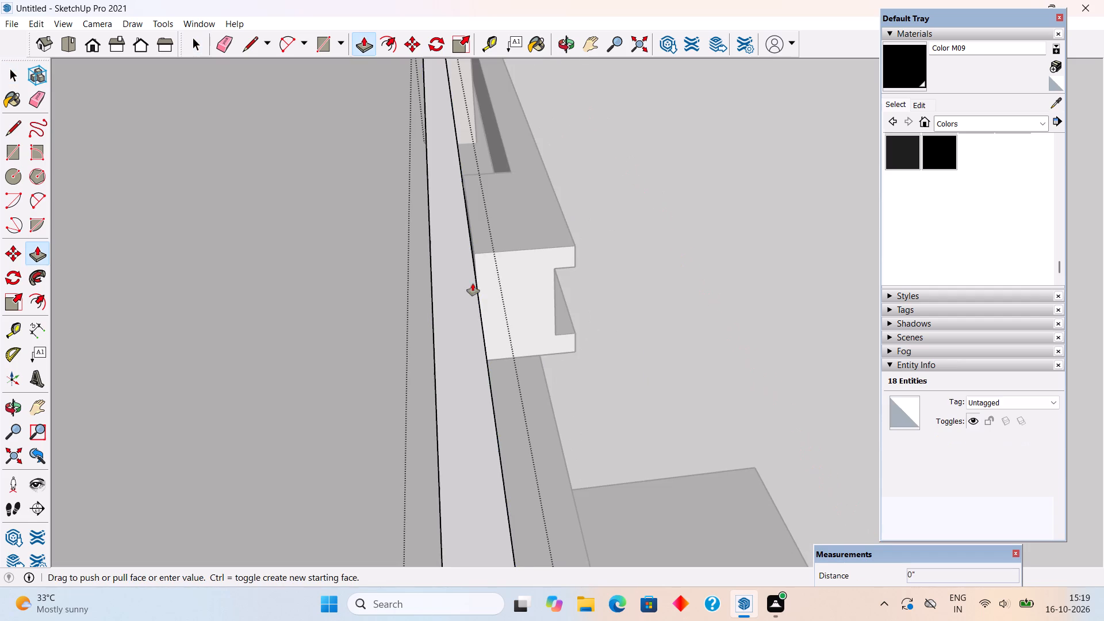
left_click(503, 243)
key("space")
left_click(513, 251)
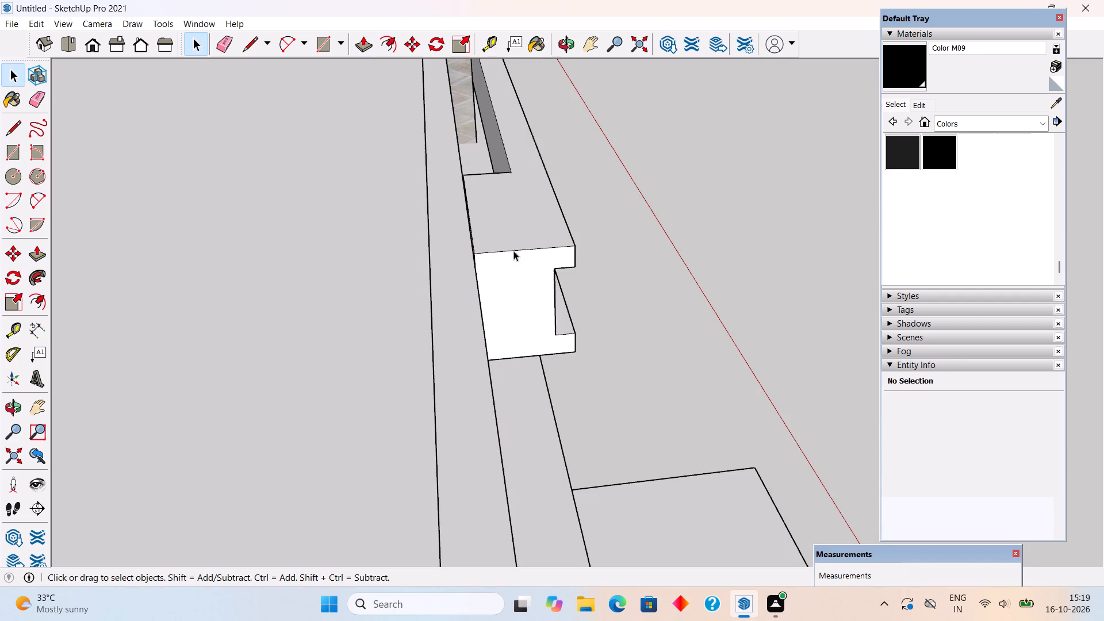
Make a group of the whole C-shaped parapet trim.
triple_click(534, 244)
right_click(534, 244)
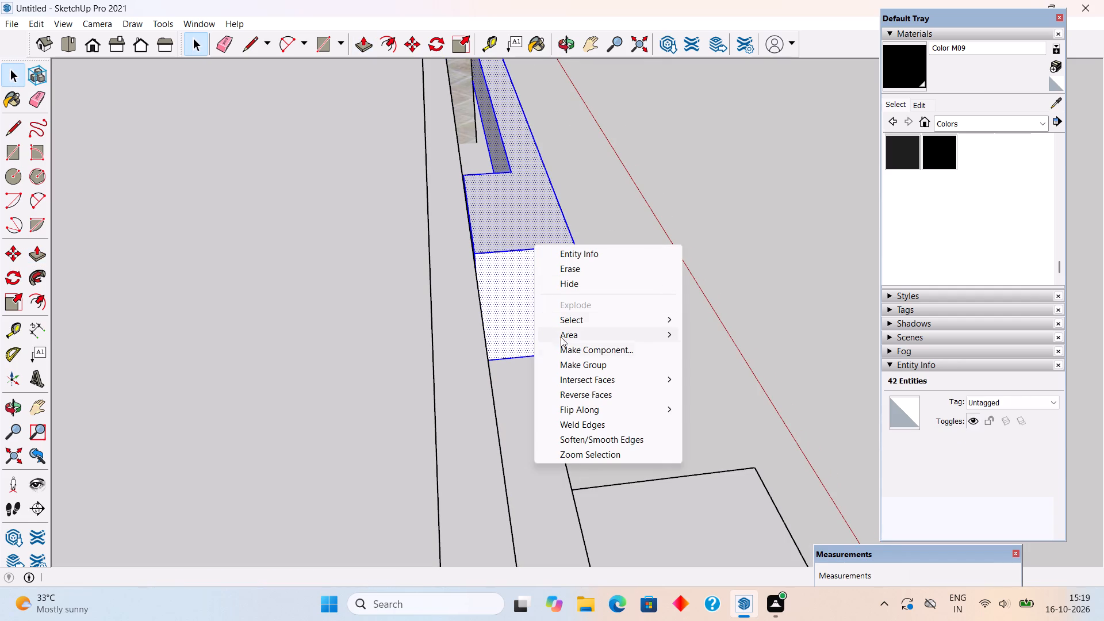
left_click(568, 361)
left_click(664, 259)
Examine the parapet trim and the elevation from the front and from above the roof.
scroll(639, 315, "down", 4)
middle_click_drag(546, 367, 530, 369)
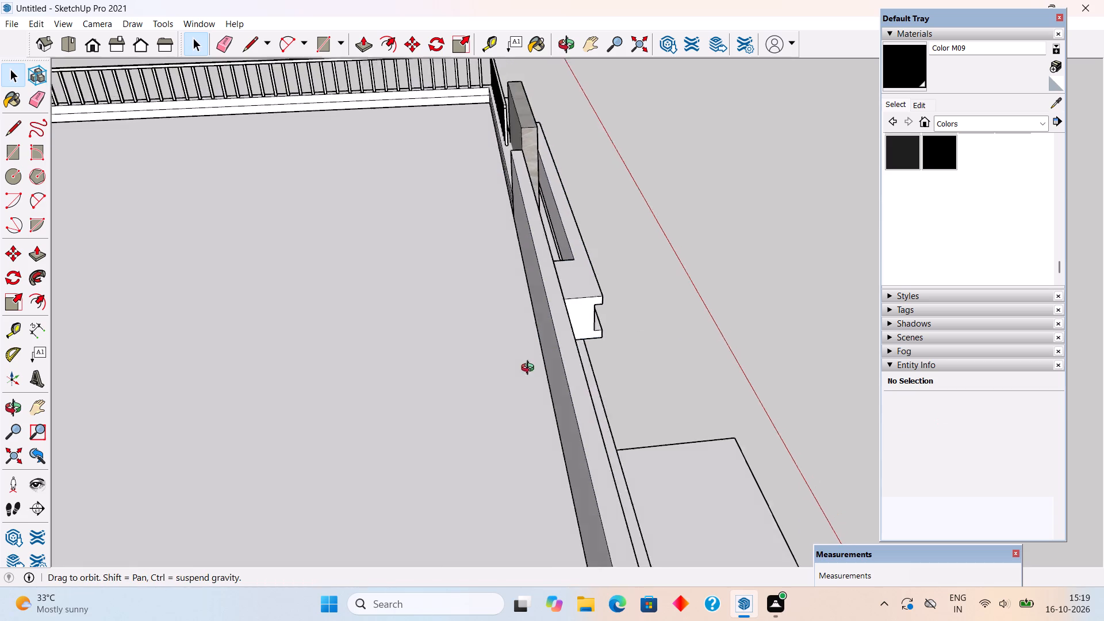
middle_click_drag(530, 369, 182, 287)
scroll(182, 287, "down", 8)
middle_click_drag(424, 363, 204, 196)
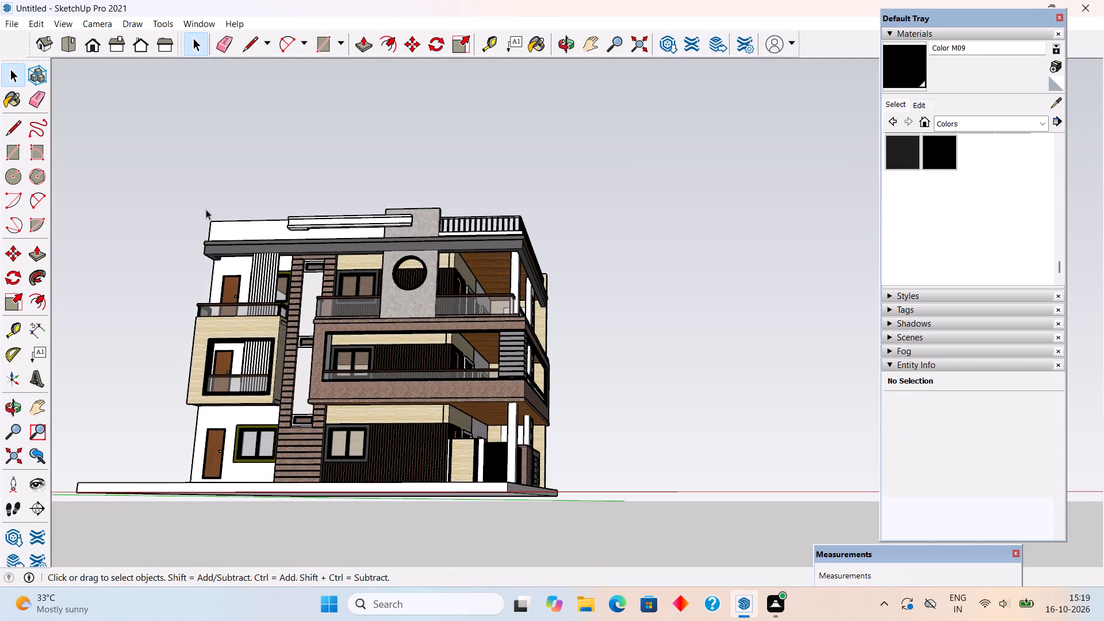
middle_click_drag(556, 323, 552, 340)
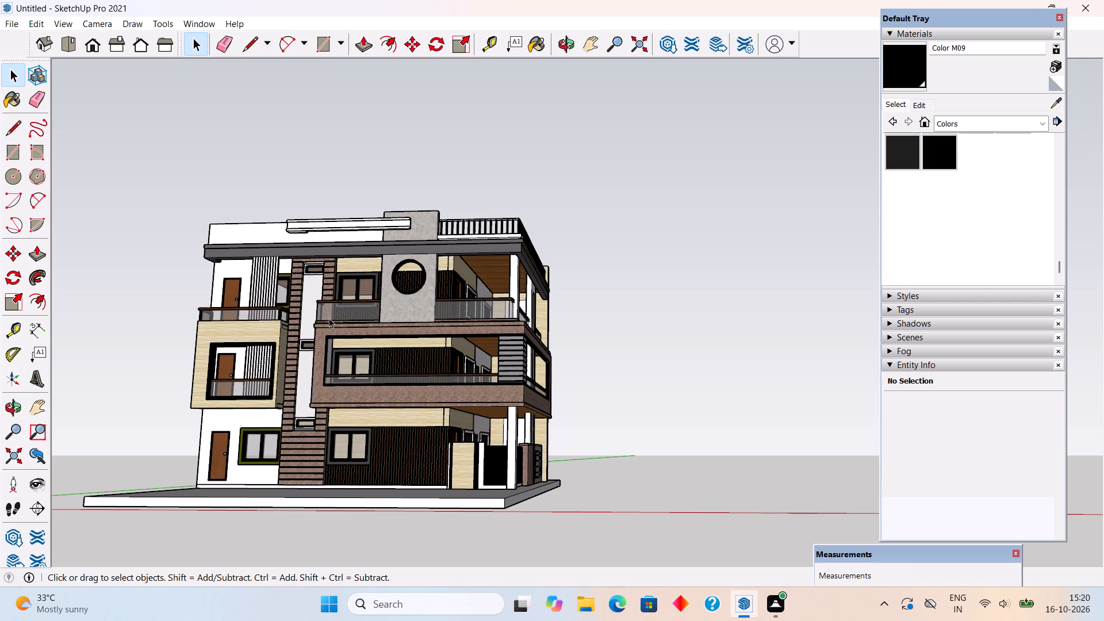
middle_click_drag(269, 333, 716, 489)
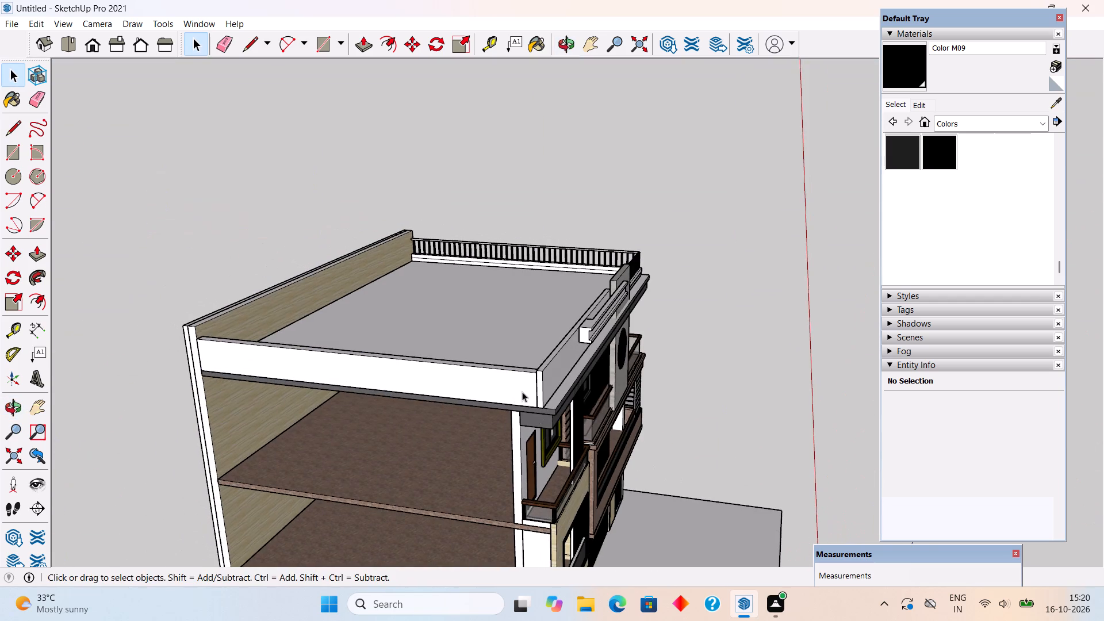
middle_click_drag(576, 412, 716, 421)
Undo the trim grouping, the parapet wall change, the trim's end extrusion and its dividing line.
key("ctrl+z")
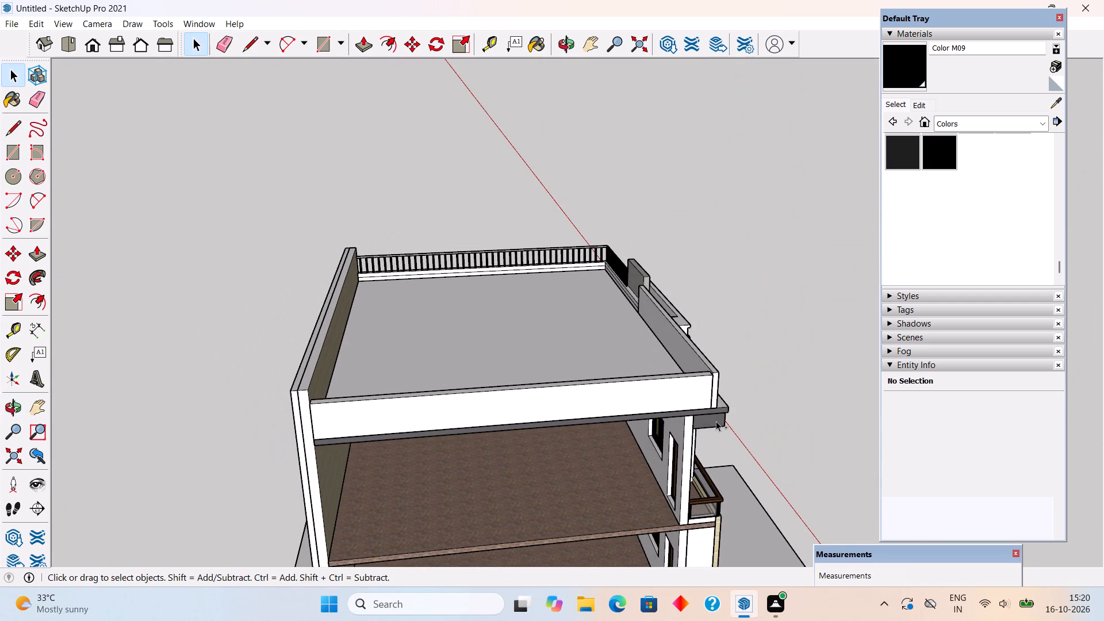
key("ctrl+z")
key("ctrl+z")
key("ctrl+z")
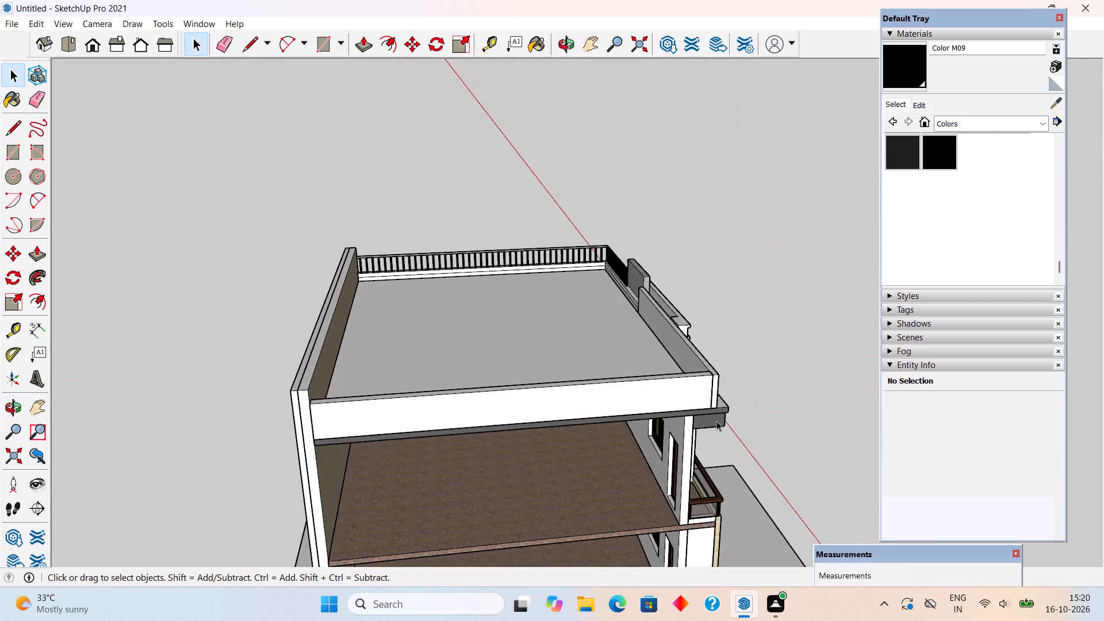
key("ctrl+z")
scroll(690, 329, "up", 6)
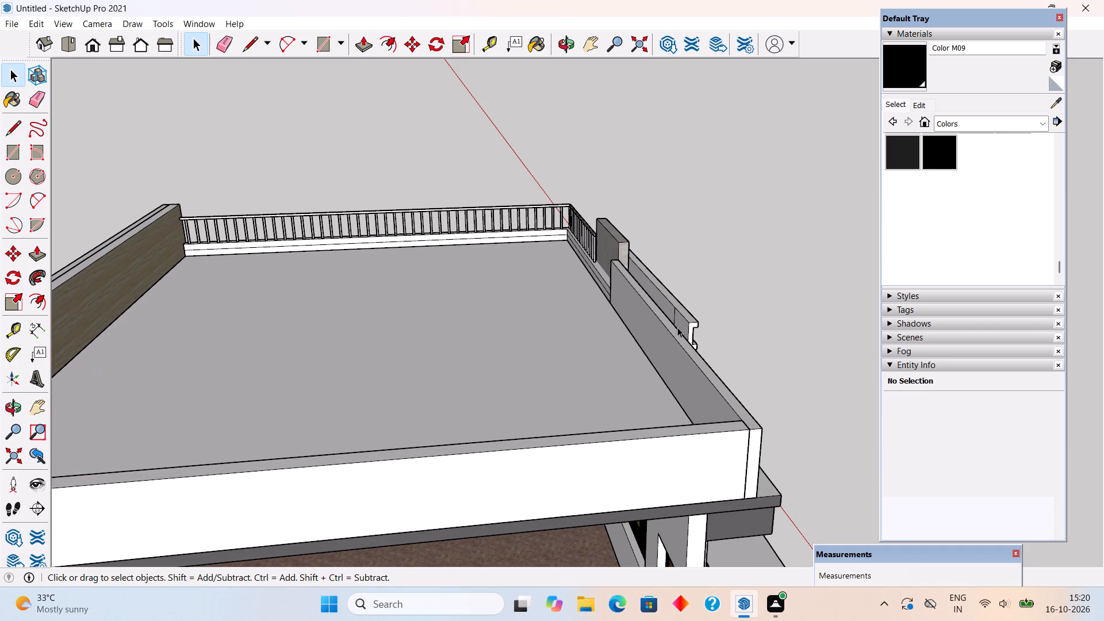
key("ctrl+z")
Extend the C-shaped parapet trim's free end face about 5' 4 7/8" along the front elevation with Push/Pull.
scroll(684, 333, "up", 3)
double_click(693, 341)
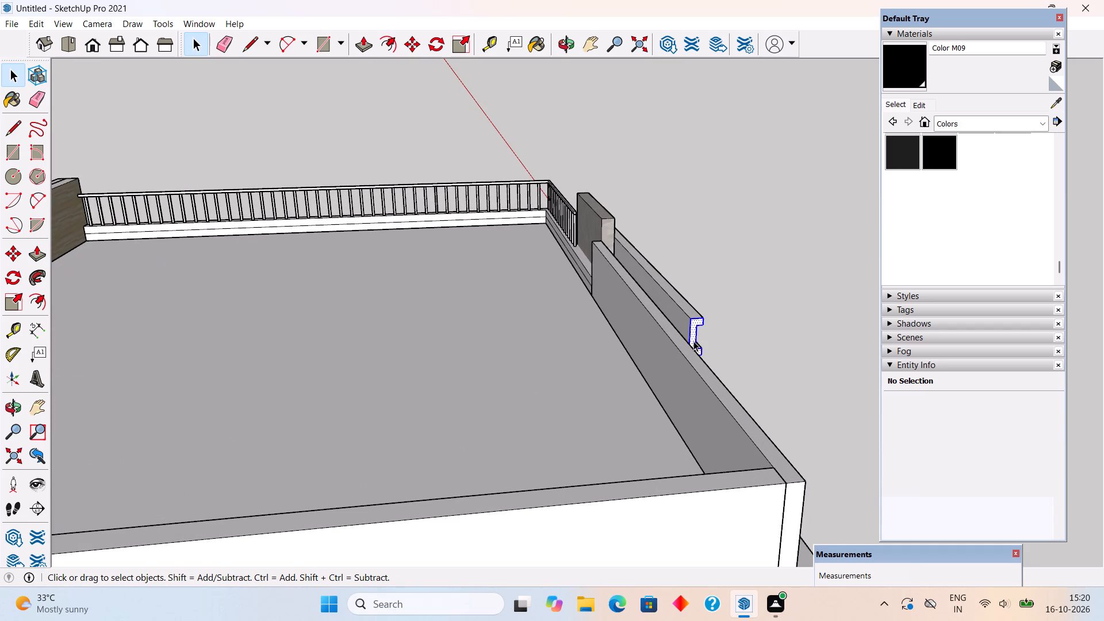
middle_click_drag(647, 344, 463, 332)
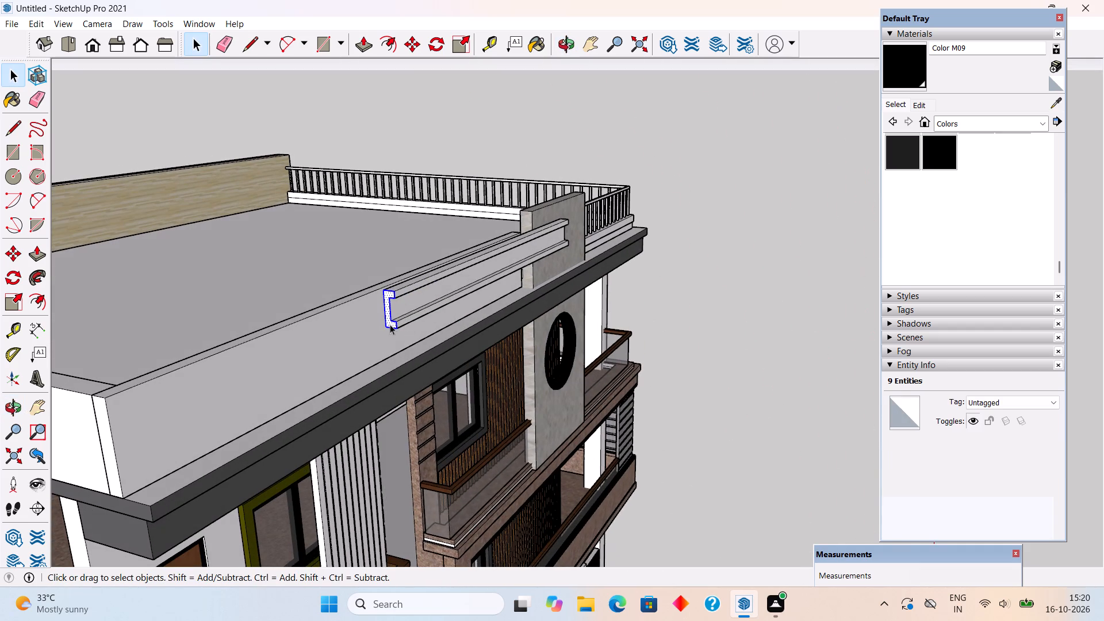
key("p")
left_click(386, 307)
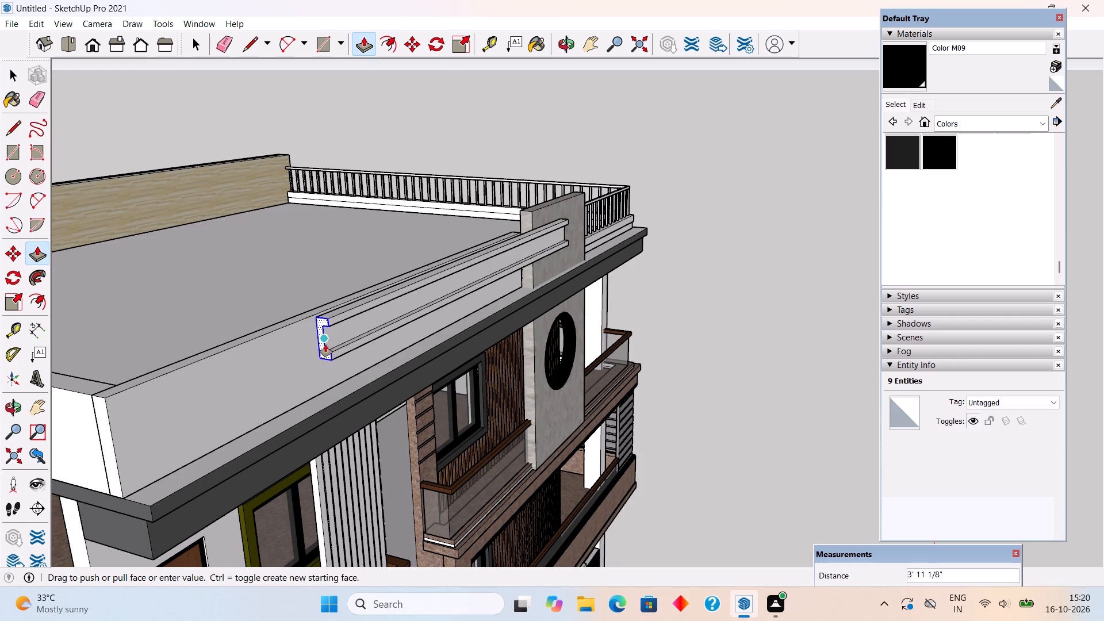
left_click(305, 375)
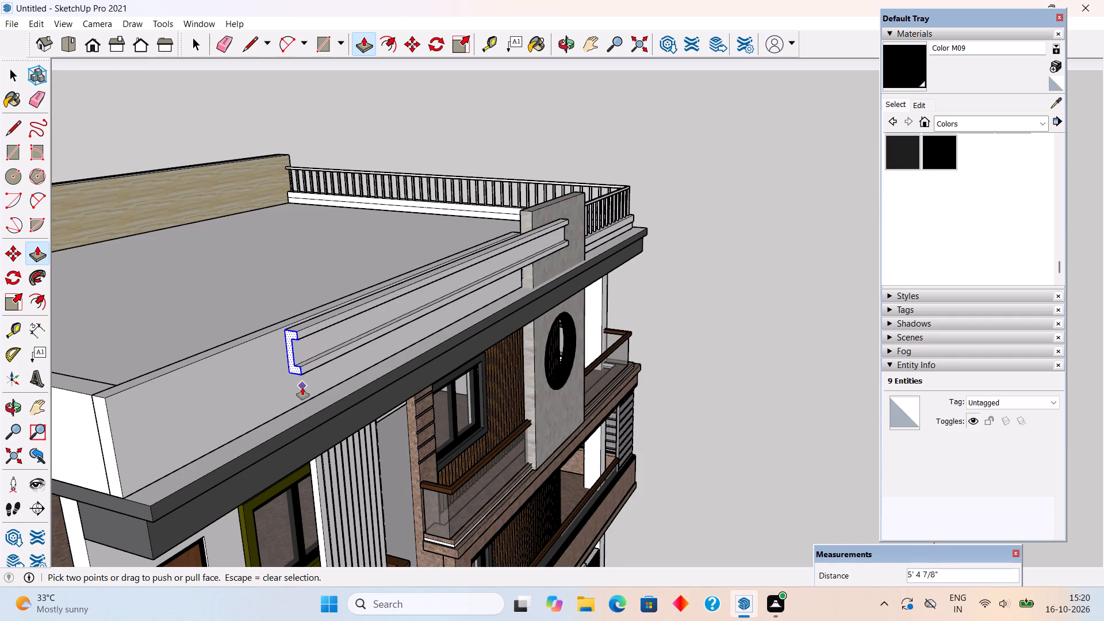
Delete the front parapet wall geometry behind the C-shaped trim, inside its group.
middle_click_drag(305, 389, 447, 389)
key("space")
middle_click_drag(495, 378, 535, 377)
middle_click(568, 449)
triple_click(573, 451)
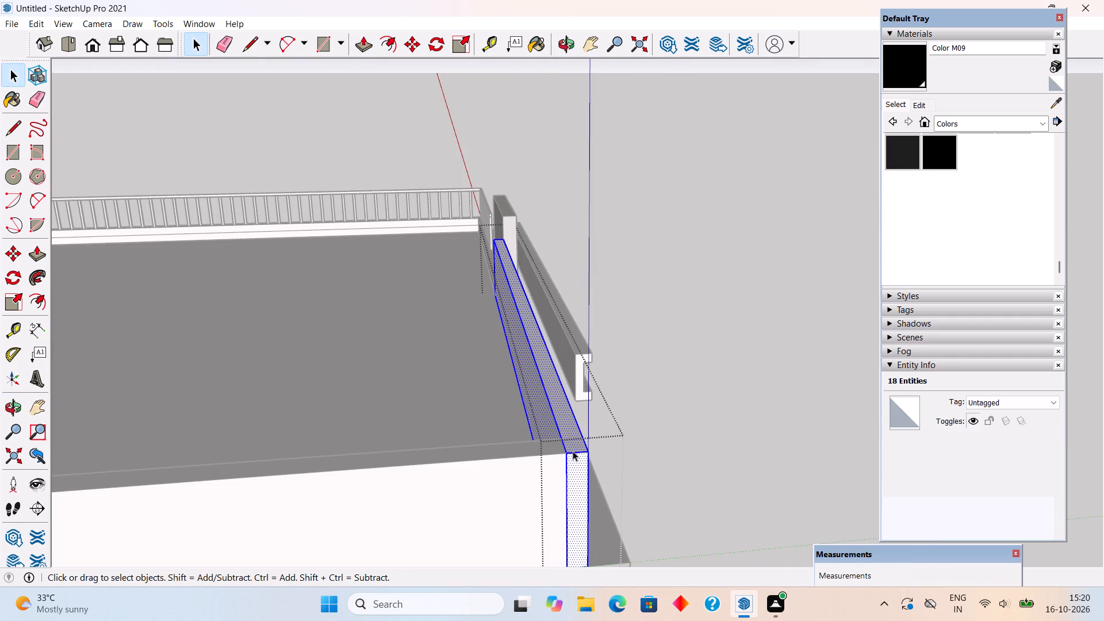
key("Delete")
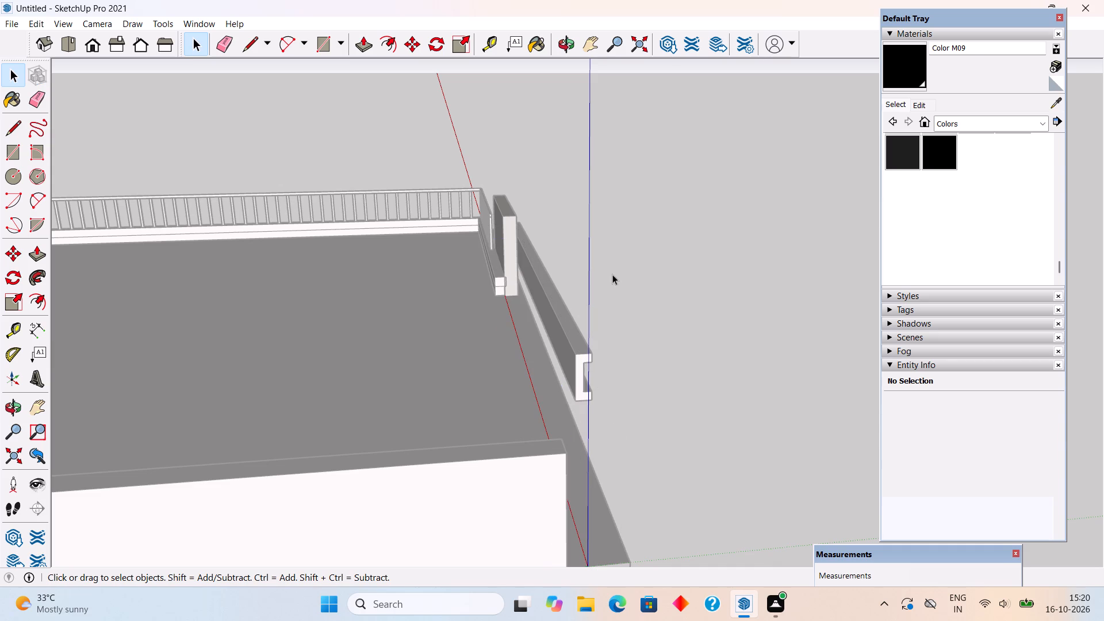
left_click(612, 274)
Make a group of the whole connected C-shaped parapet trim.
middle_click_drag(517, 335, 596, 342)
triple_click(661, 329)
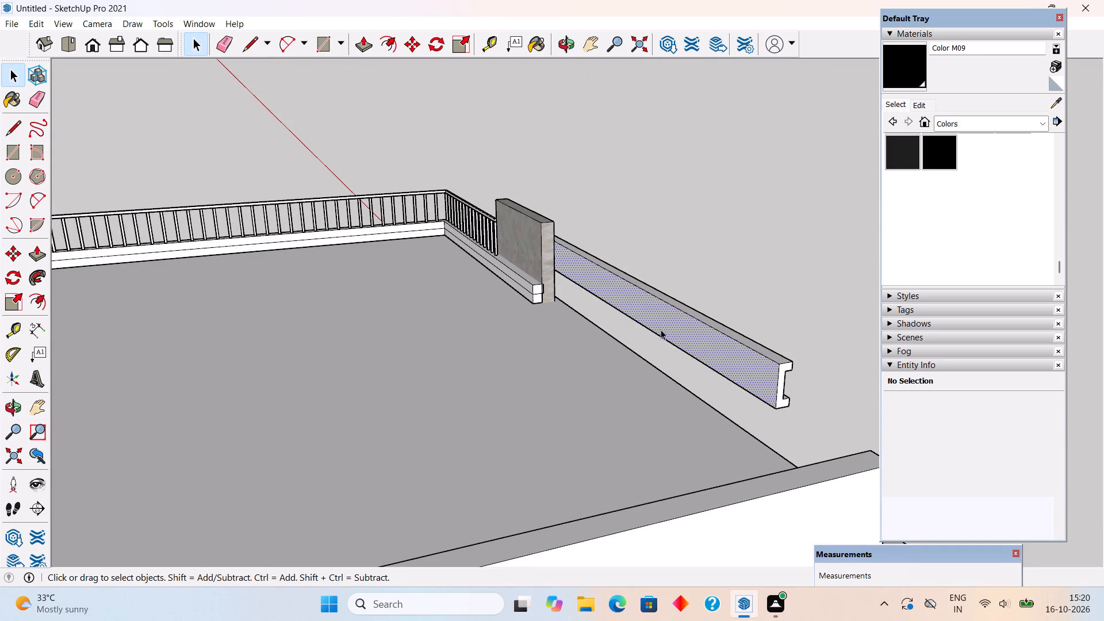
right_click(661, 329)
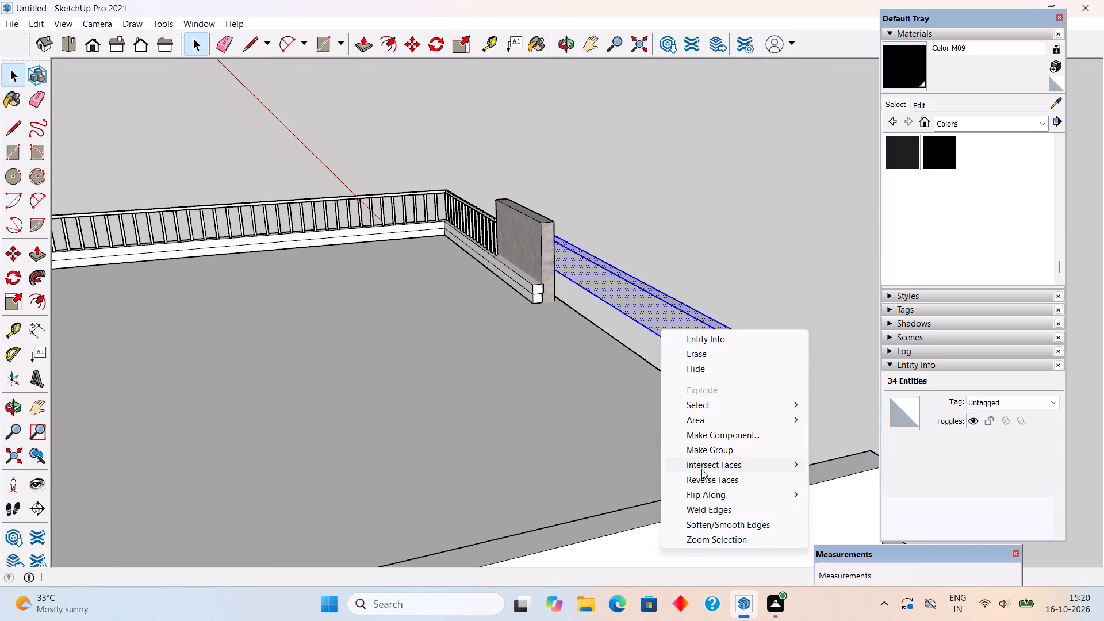
left_click(706, 453)
Inside the trim group, draw a vertical 1' 6" line on the roof-side face where it meets the stone-clad pillar.
scroll(567, 259, "up", 2)
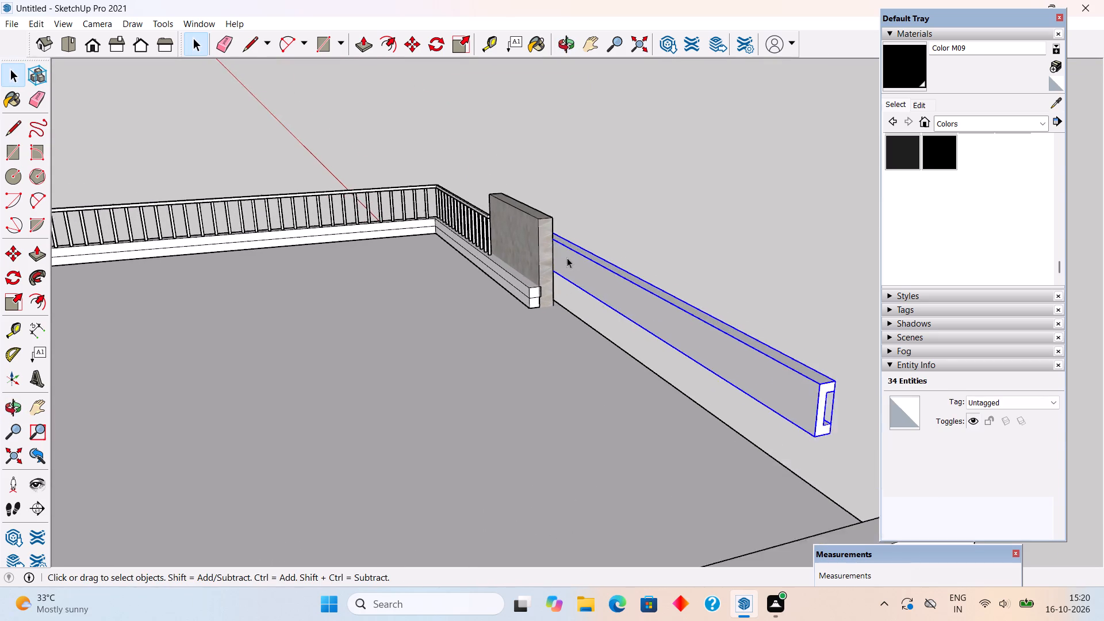
scroll(567, 258, "up", 7)
key("l")
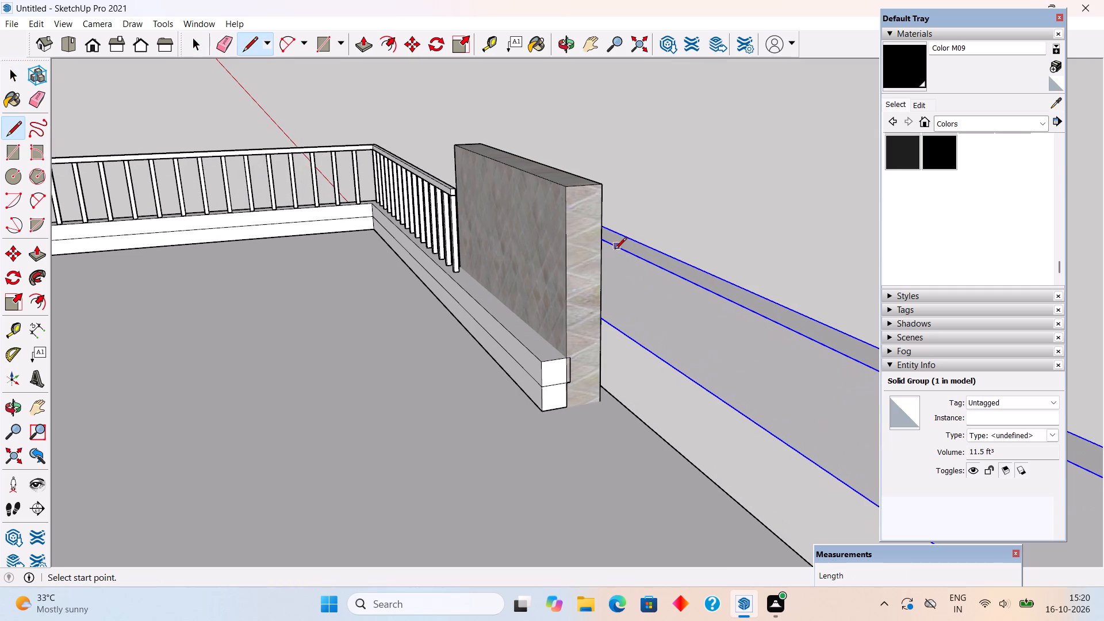
left_click(602, 244)
key("space")
triple_click(633, 304)
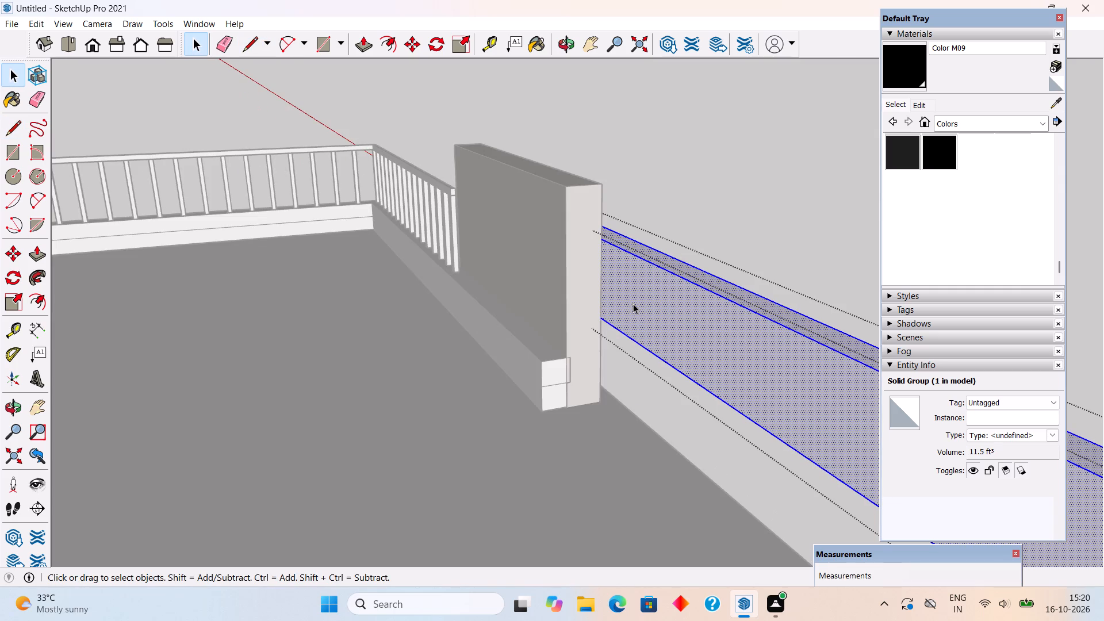
key("l")
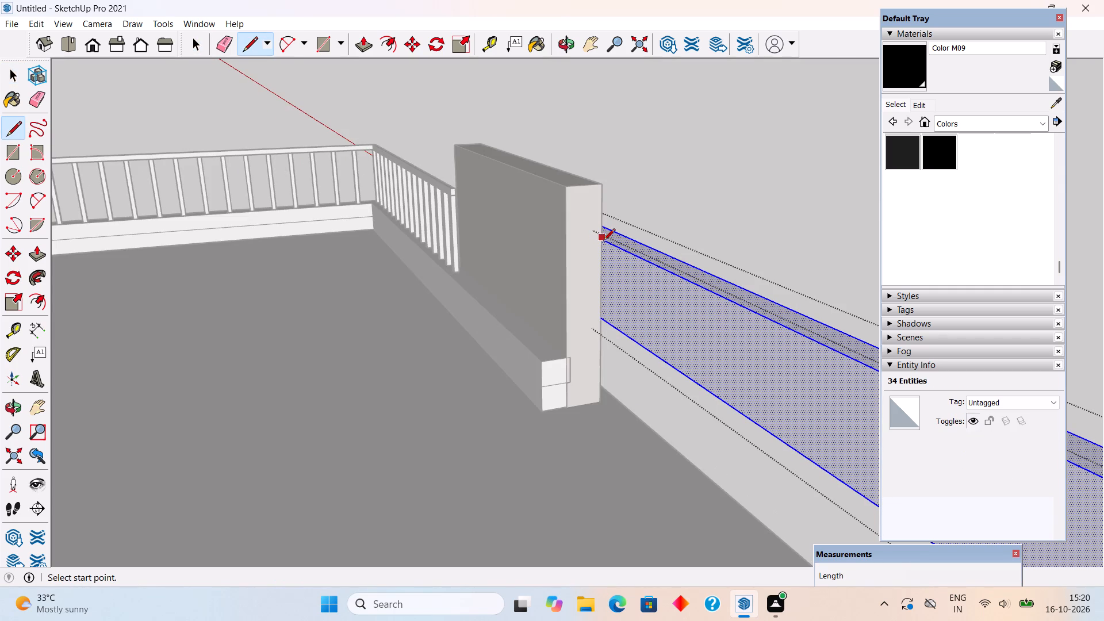
left_click(603, 241)
left_click(603, 319)
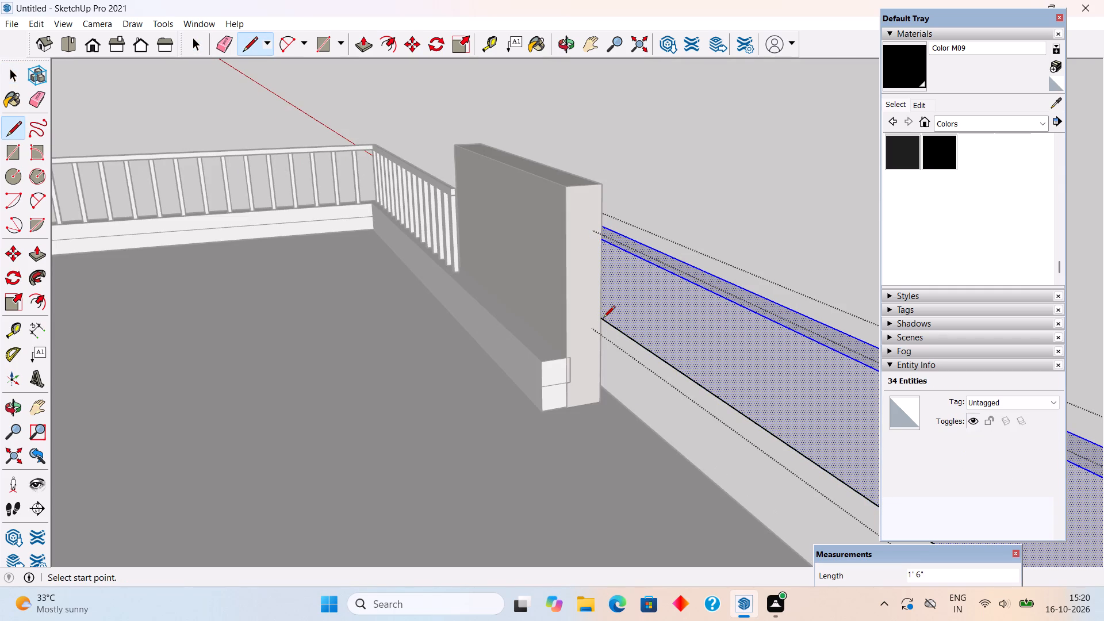
Push/Pull the trim's roof-side face about 1' 2 3/8" inward over the roof and close the group.
key("p")
left_click(619, 308)
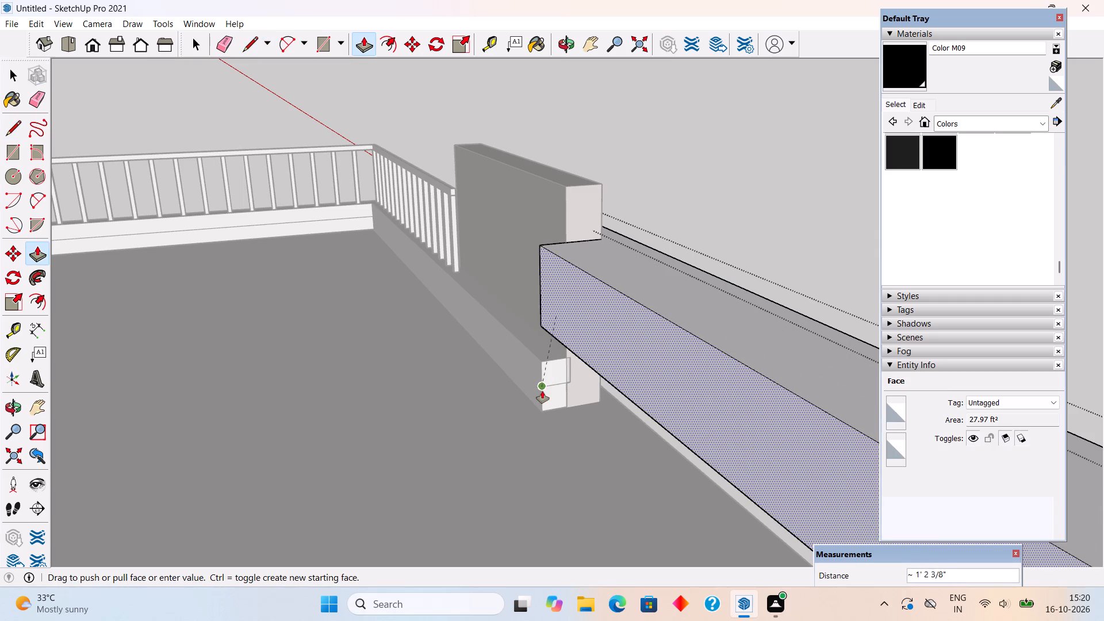
left_click(542, 391)
key("space")
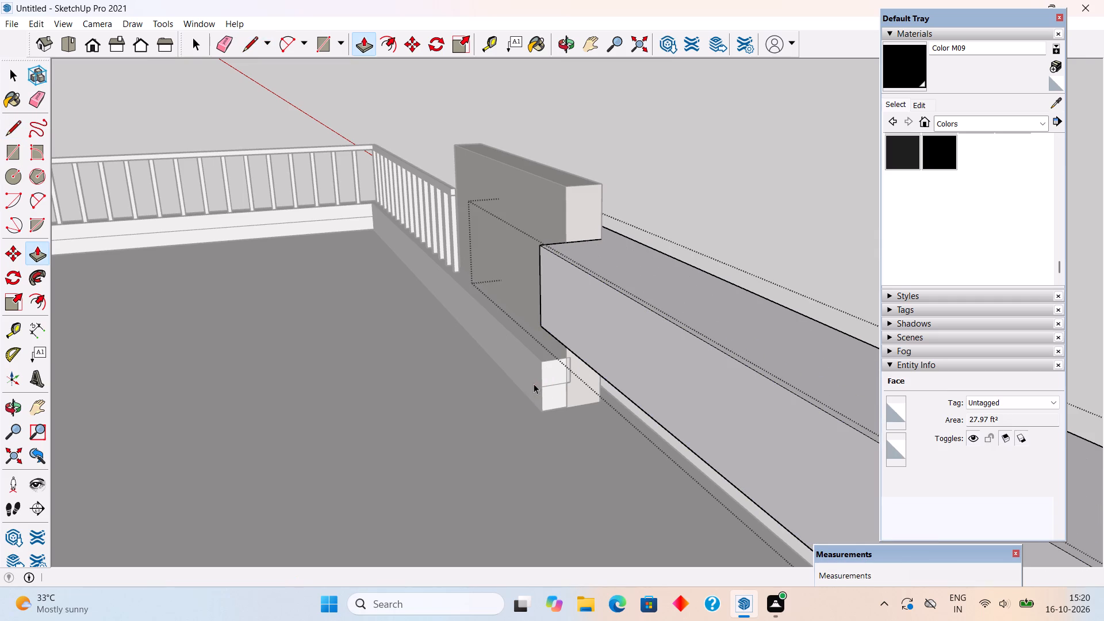
left_click(663, 159)
Inside the trim group, Push/Pull its roof-side face a further 2' inward over the roof.
scroll(655, 244, "down", 4)
middle_click_drag(591, 296, 633, 296)
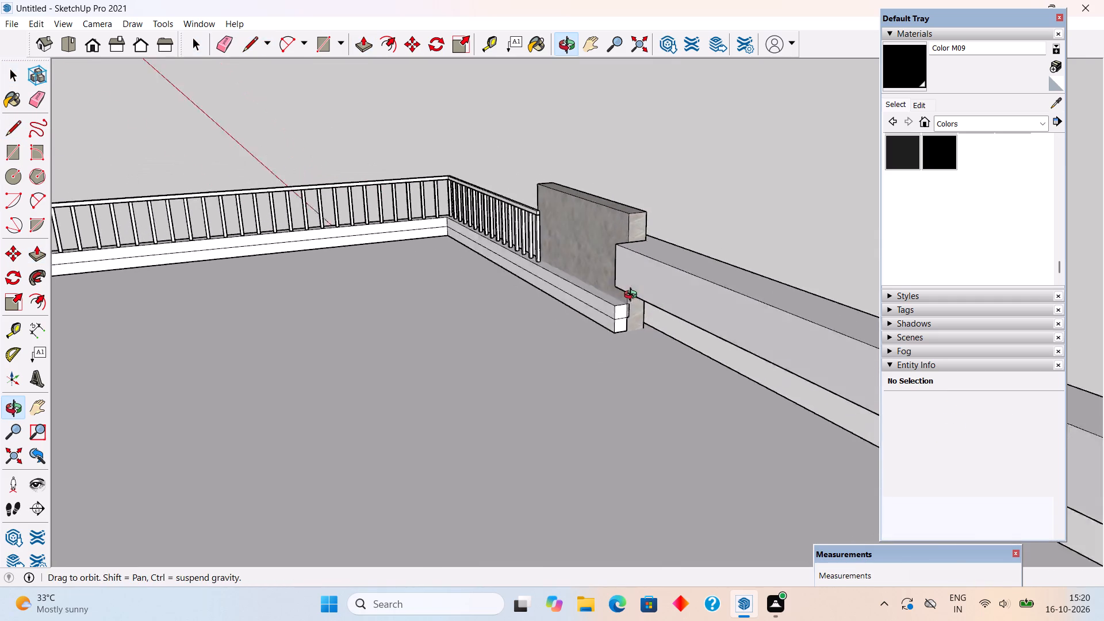
middle_click_drag(633, 296, 710, 293)
scroll(710, 293, "down", 13)
middle_click_drag(515, 367, 718, 379)
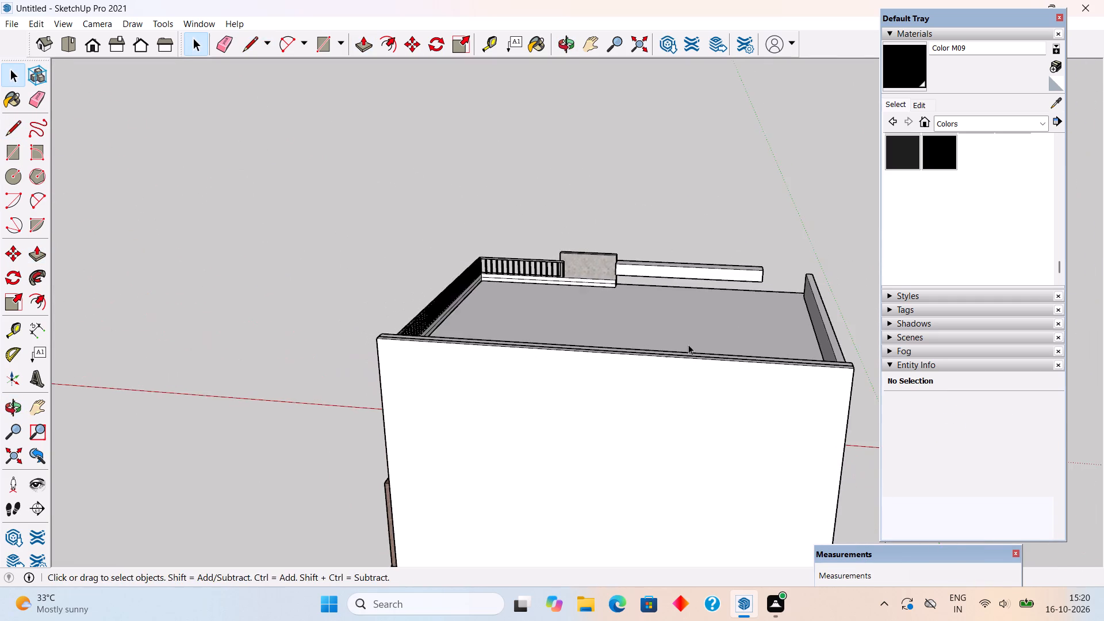
middle_click_drag(517, 256, 728, 281)
scroll(627, 249, "up", 7)
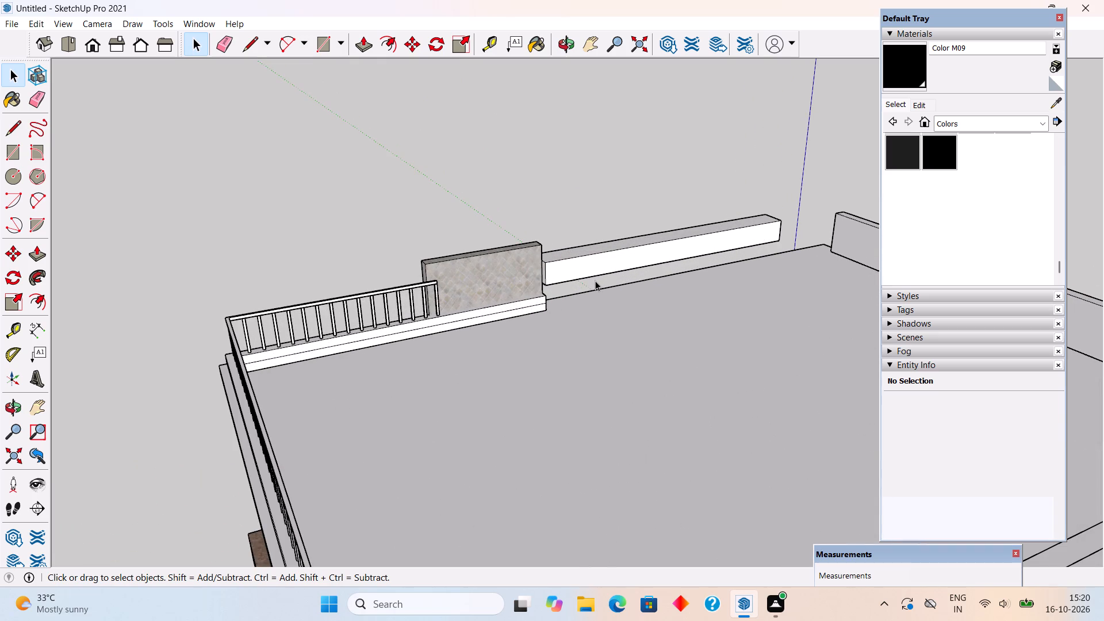
triple_click(589, 270)
key("p")
left_click(589, 270)
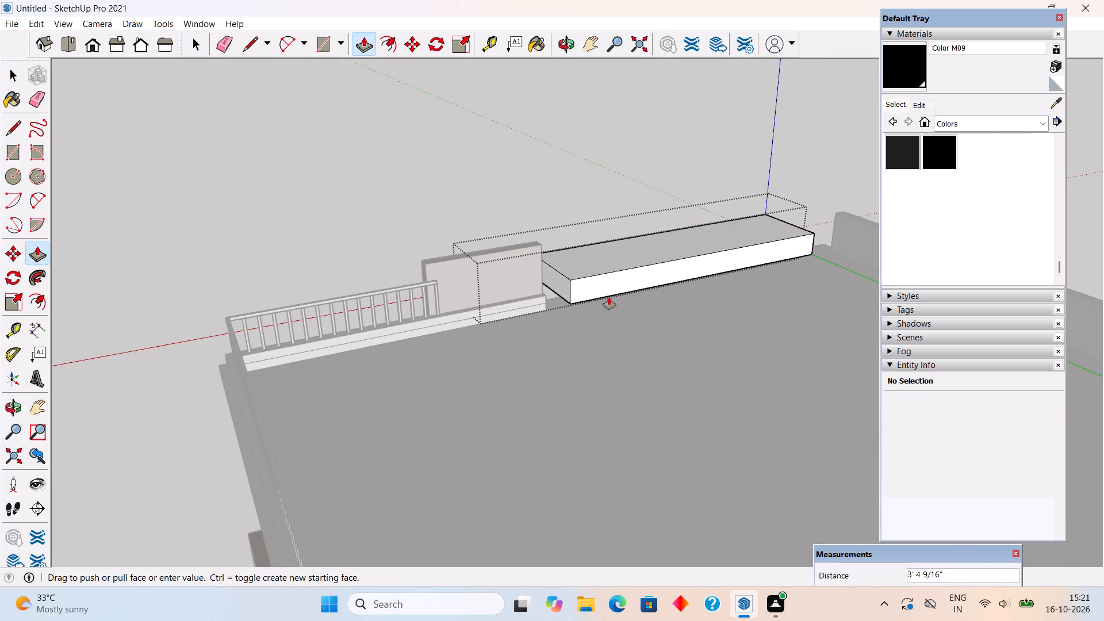
key("2")
key("apostrophe")
key("Return")
key("space")
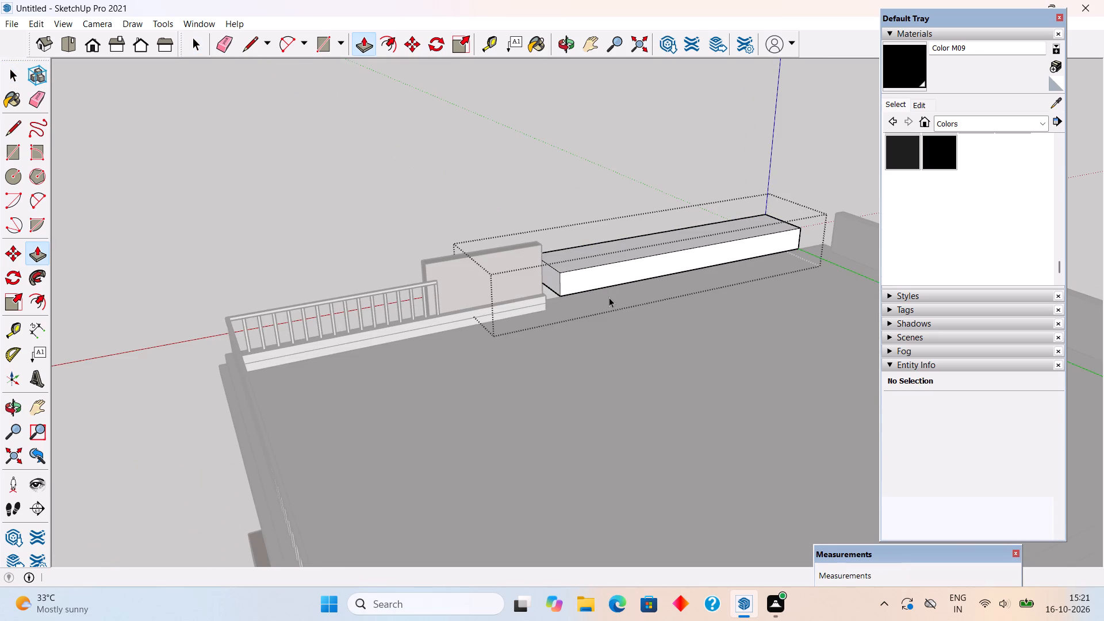
scroll(609, 297, "up", 5)
middle_click_drag(498, 273, 555, 301)
scroll(558, 300, "up", 1)
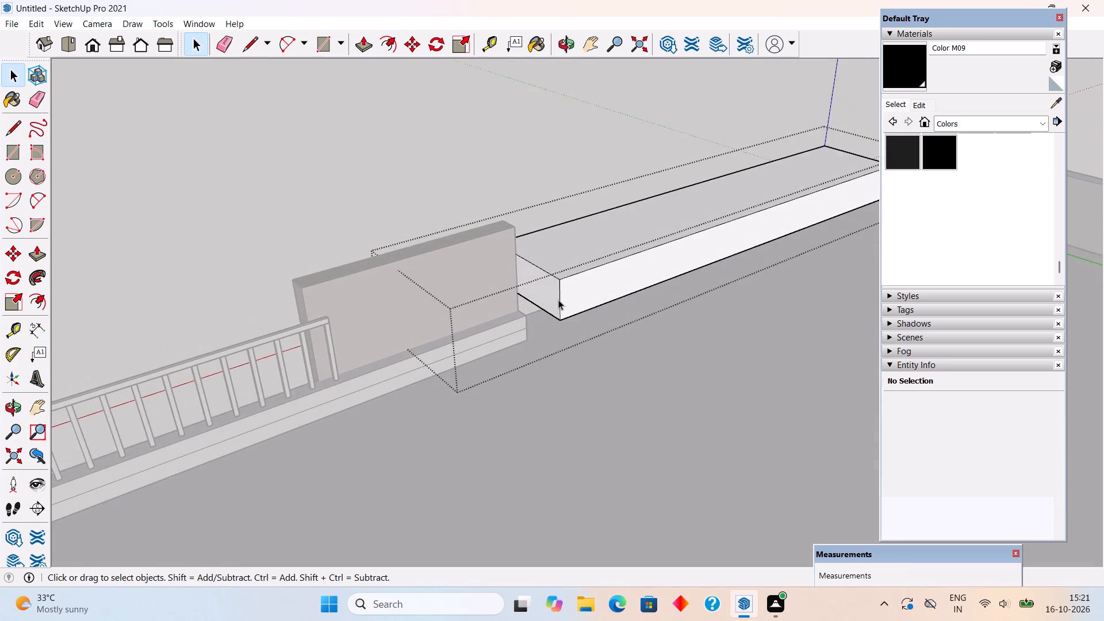
middle_click_drag(523, 333, 491, 352)
left_click(405, 181)
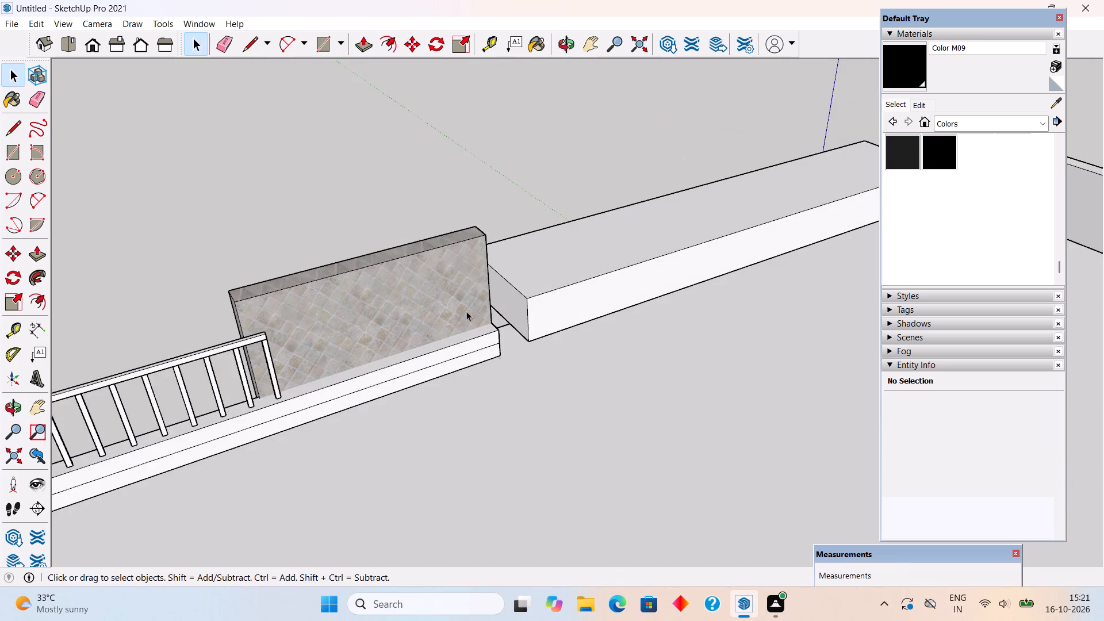
Place guides along the bottom edge of the low railing wall's end and along the trim block's vertical inner corner edge.
scroll(526, 410, "up", 4)
middle_click_drag(503, 343, 348, 318)
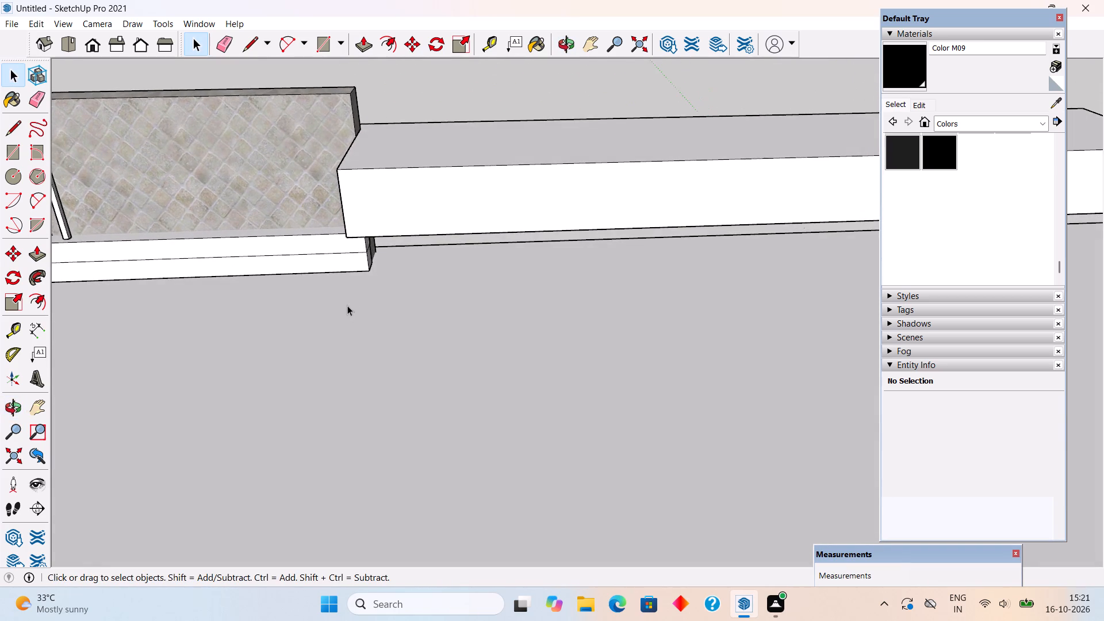
scroll(377, 262, "up", 10)
key("t")
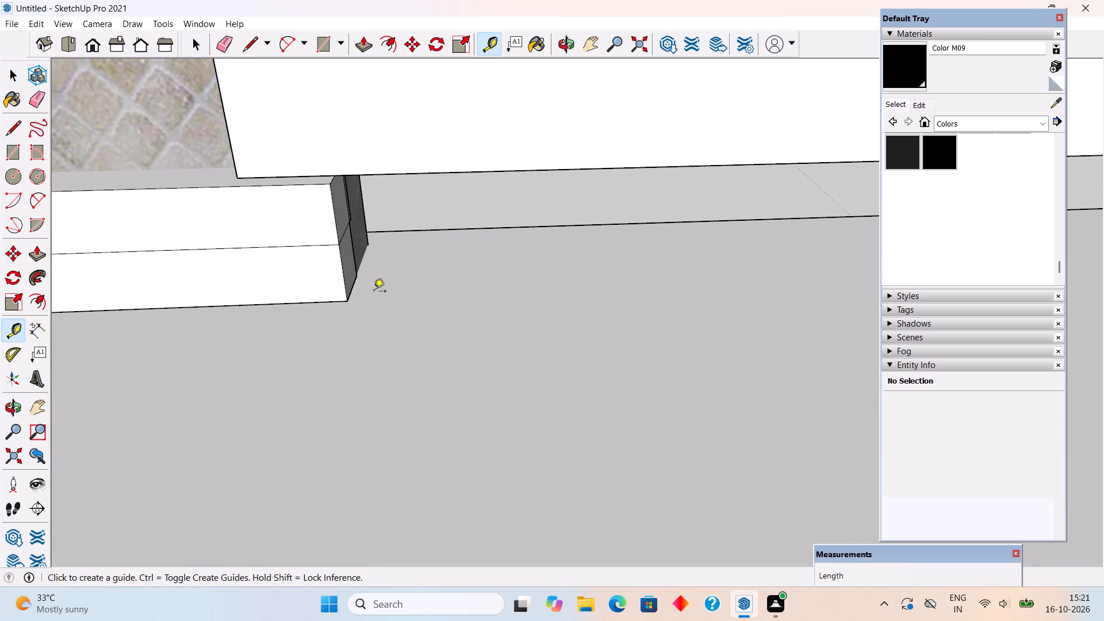
double_click(352, 288)
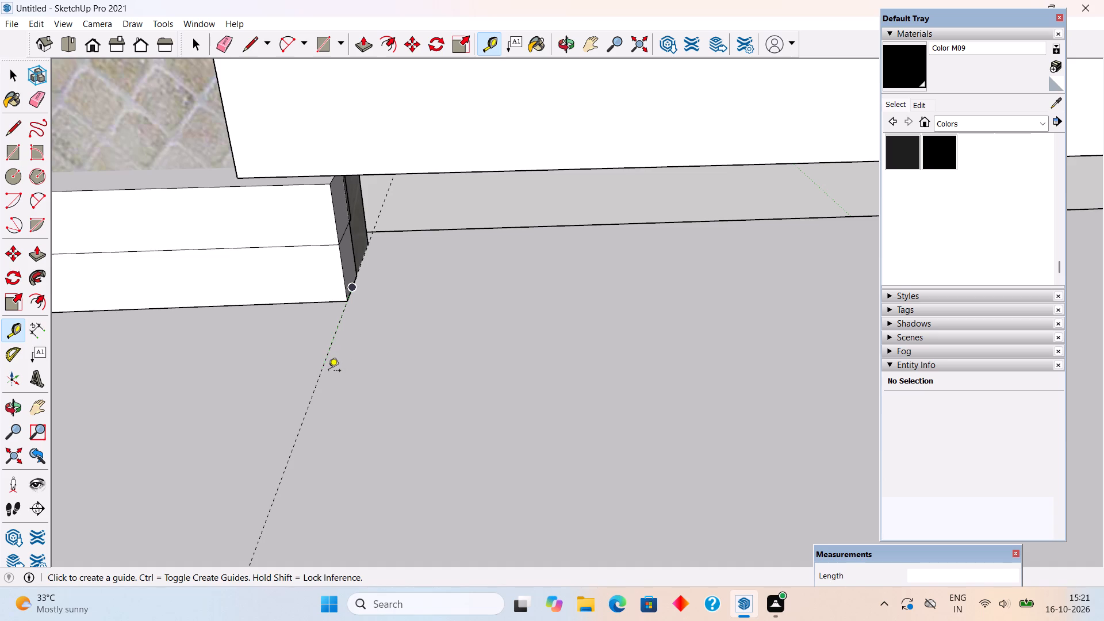
middle_click_drag(280, 225, 429, 328)
scroll(429, 328, "down", 8)
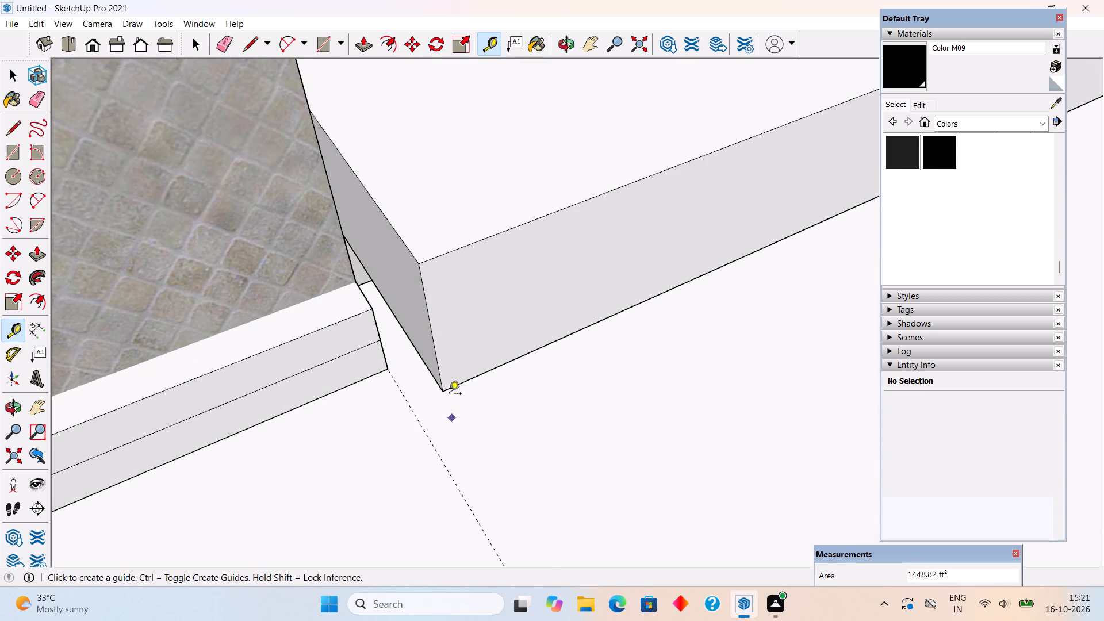
double_click(429, 325)
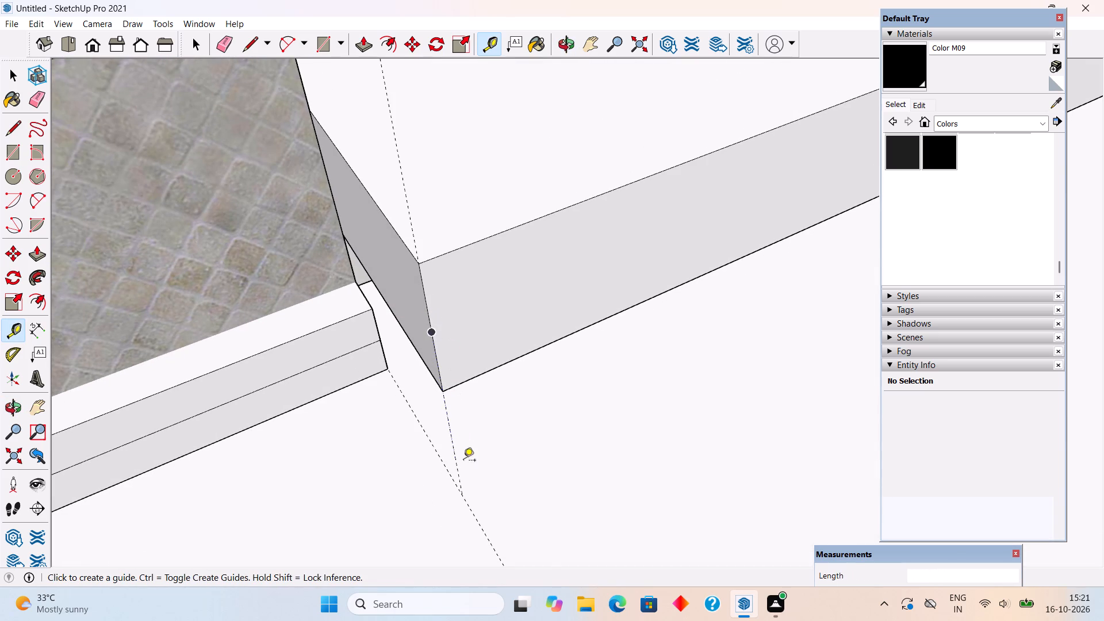
left_click(466, 498)
scroll(616, 425, "down", 13)
key("space")
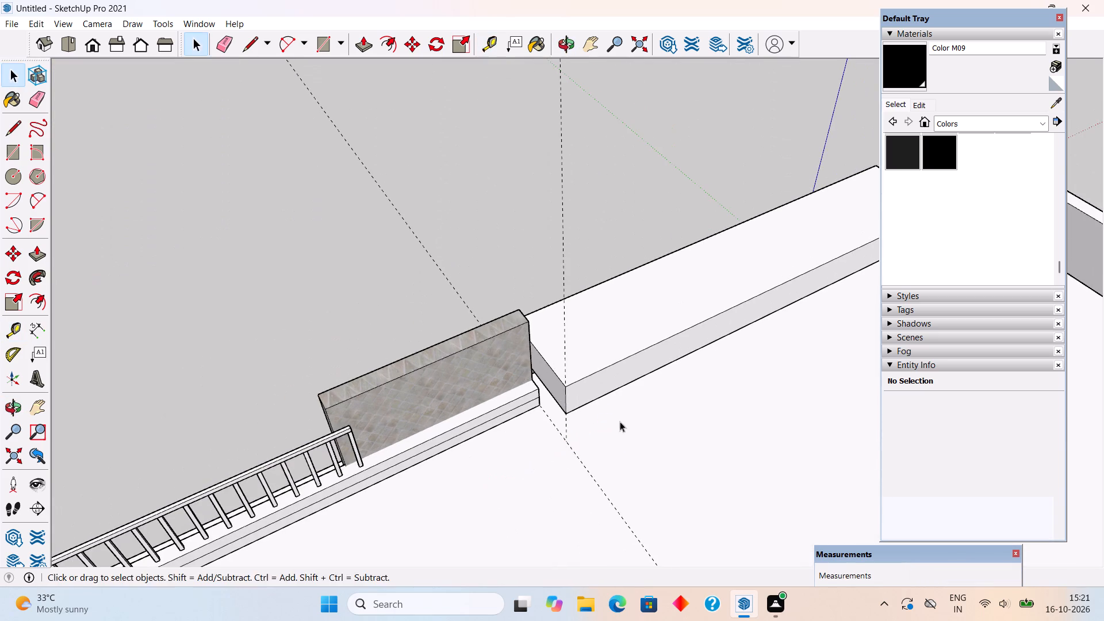
Place a guide parallel to the trim through the guide intersection, and a second one offset 9" from it towards the roof interior.
middle_click_drag(595, 406, 209, 309)
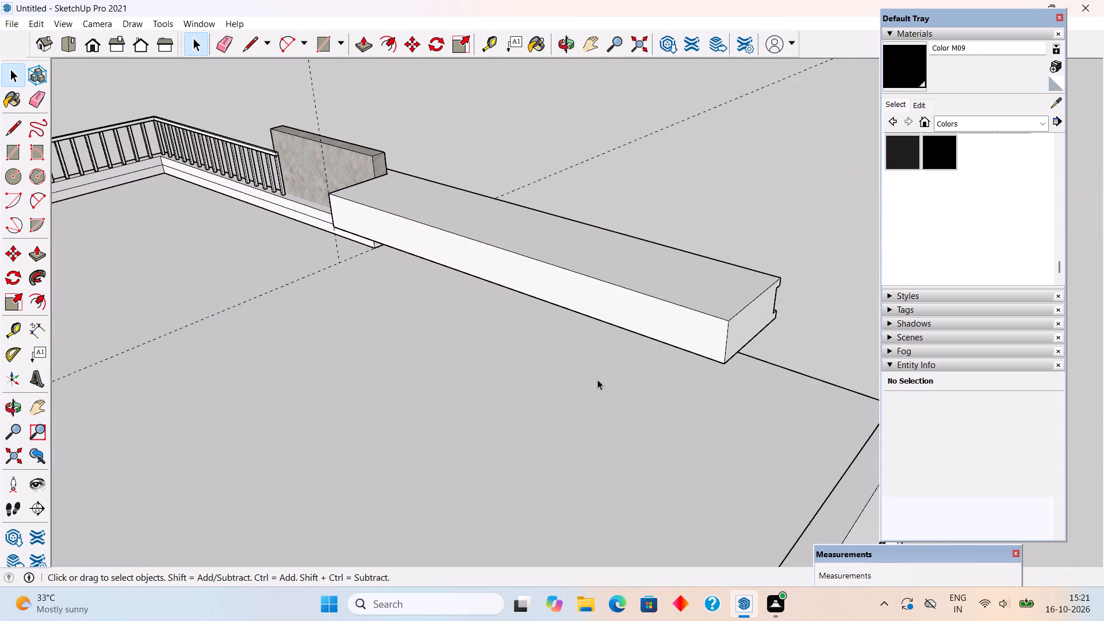
scroll(388, 246, "up", 5)
key("t")
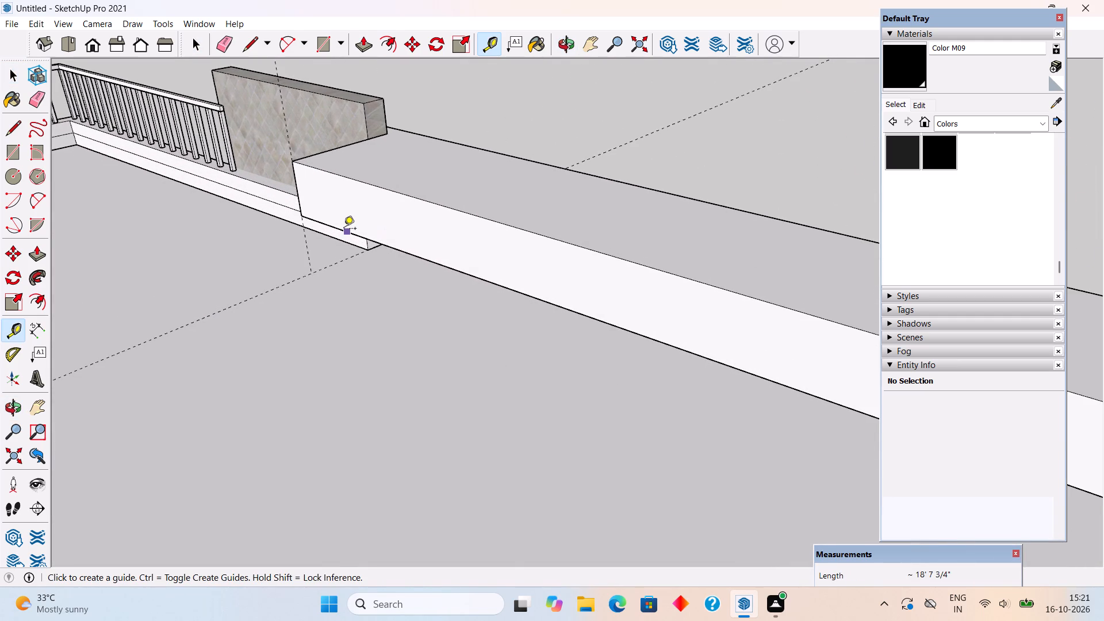
scroll(344, 229, "up", 4)
left_click(344, 246)
left_click(298, 292)
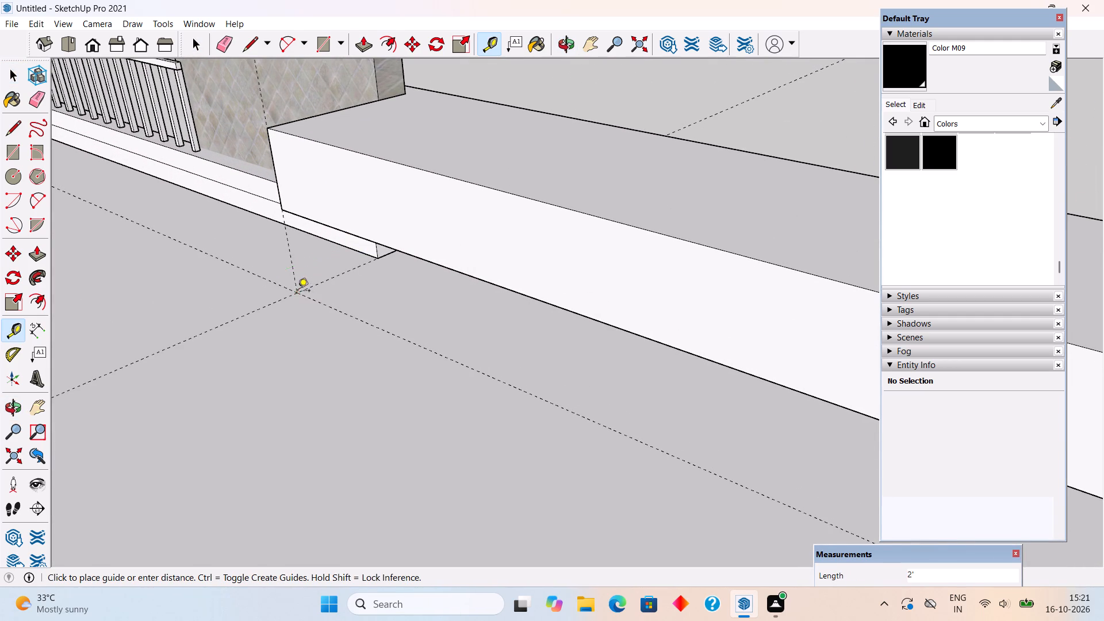
left_click(354, 319)
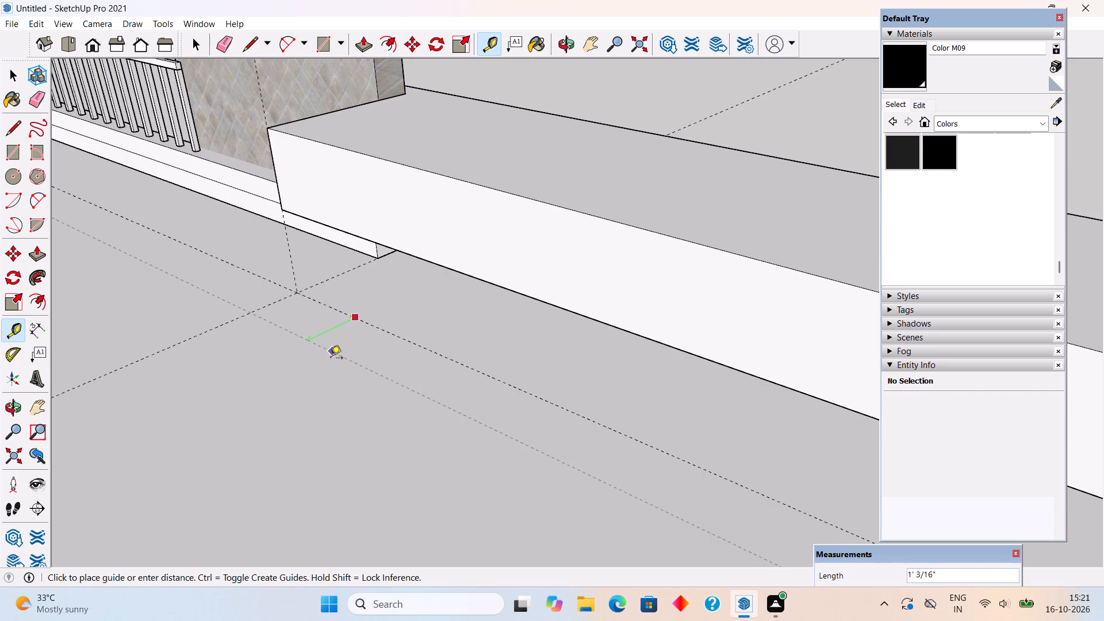
type("9\"")
key("Return")
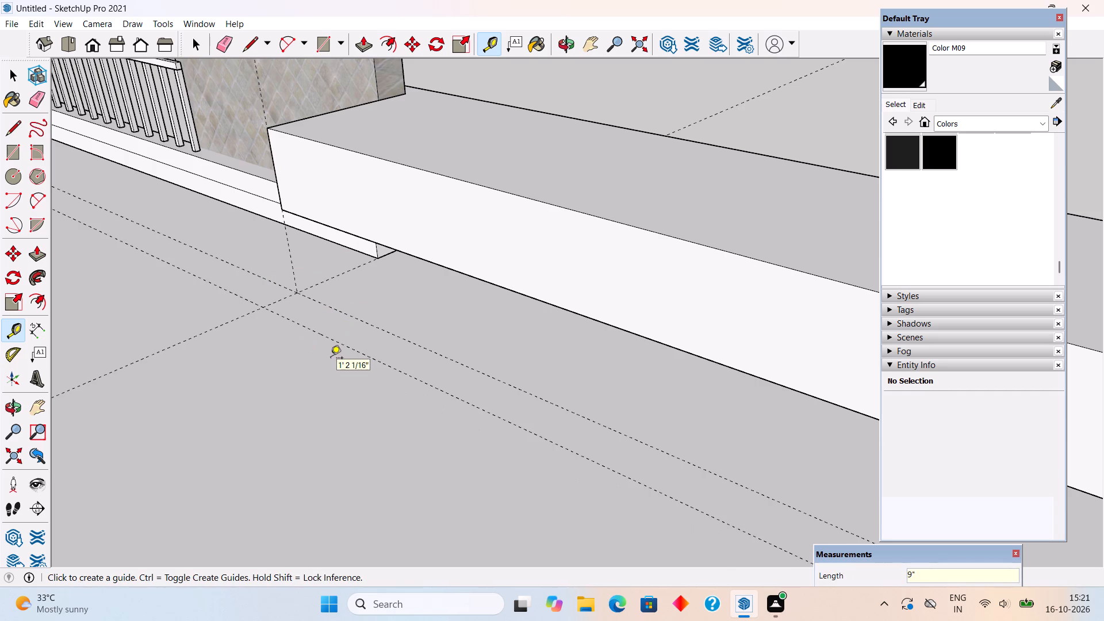
key("space")
Draw a 9" wide rectangle about 23' 10 7/8" long between the two parallel guides, from the guide intersection to the side parapet wall.
type("r")
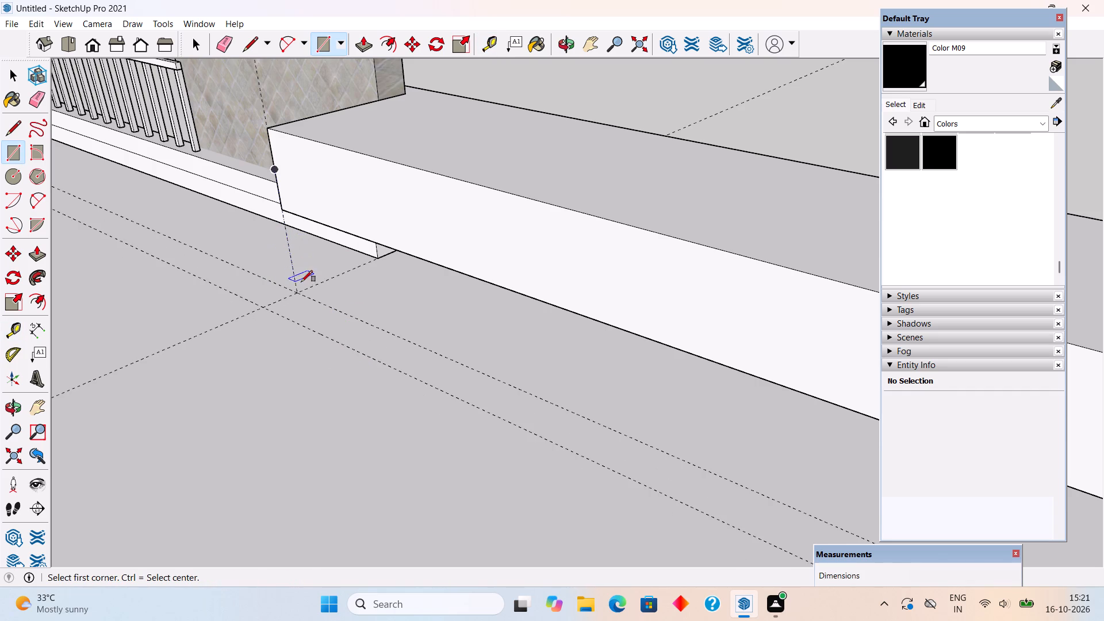
left_click(301, 294)
scroll(274, 313, "down", 6)
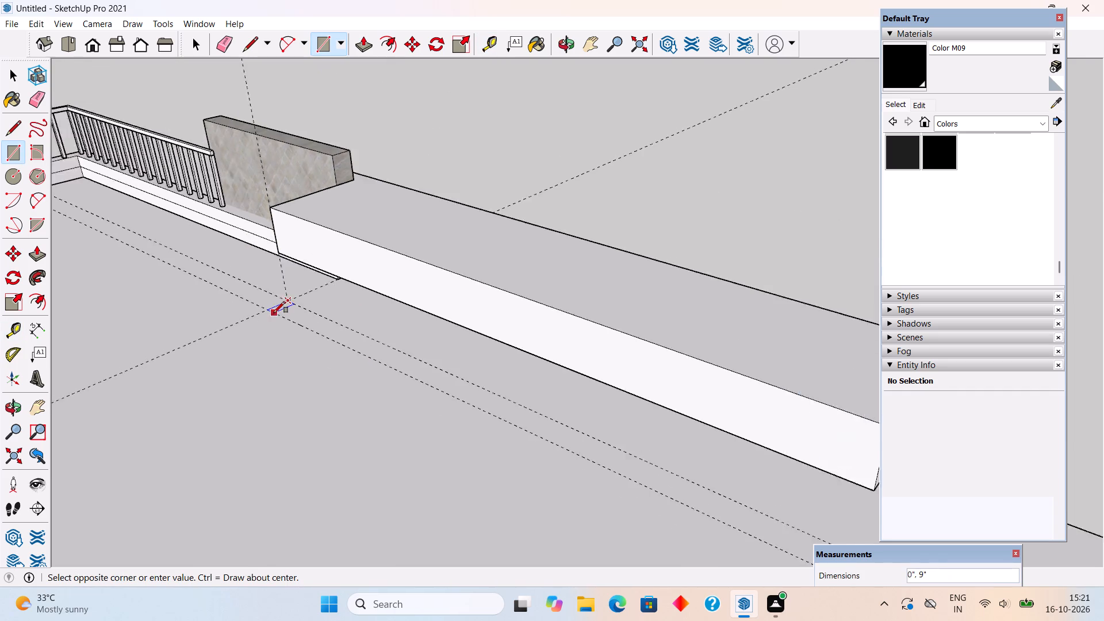
scroll(274, 313, "down", 9)
middle_click_drag(306, 378, 597, 477)
scroll(796, 438, "up", 3)
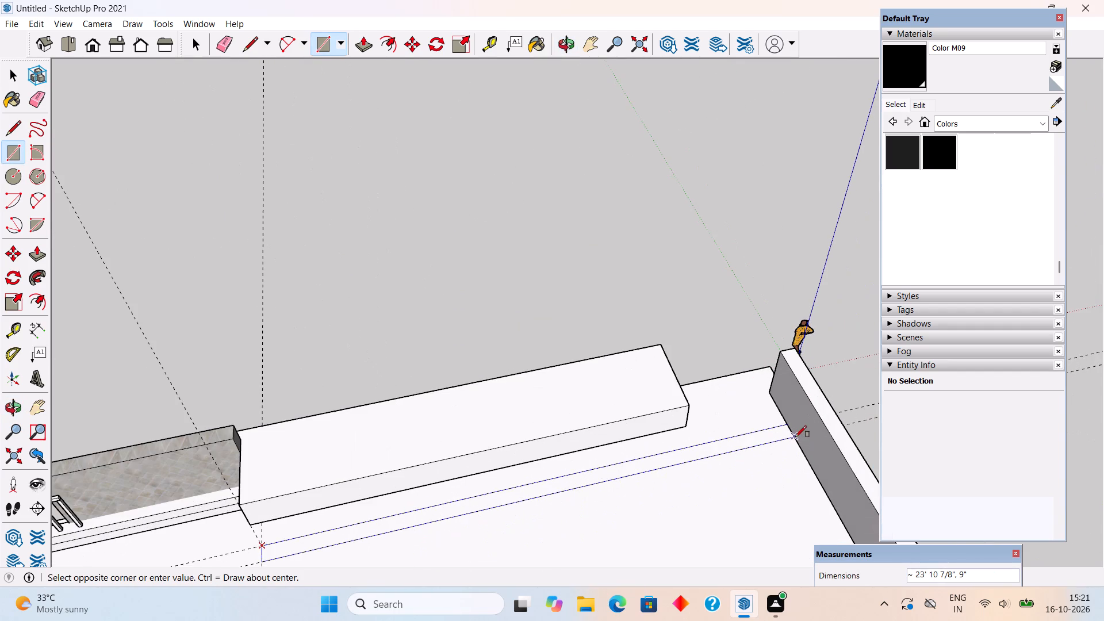
left_click(794, 434)
Push/Pull the 9" strip up about 3' 2 5/16" to the top of the trim block and group the resulting wall.
key("p")
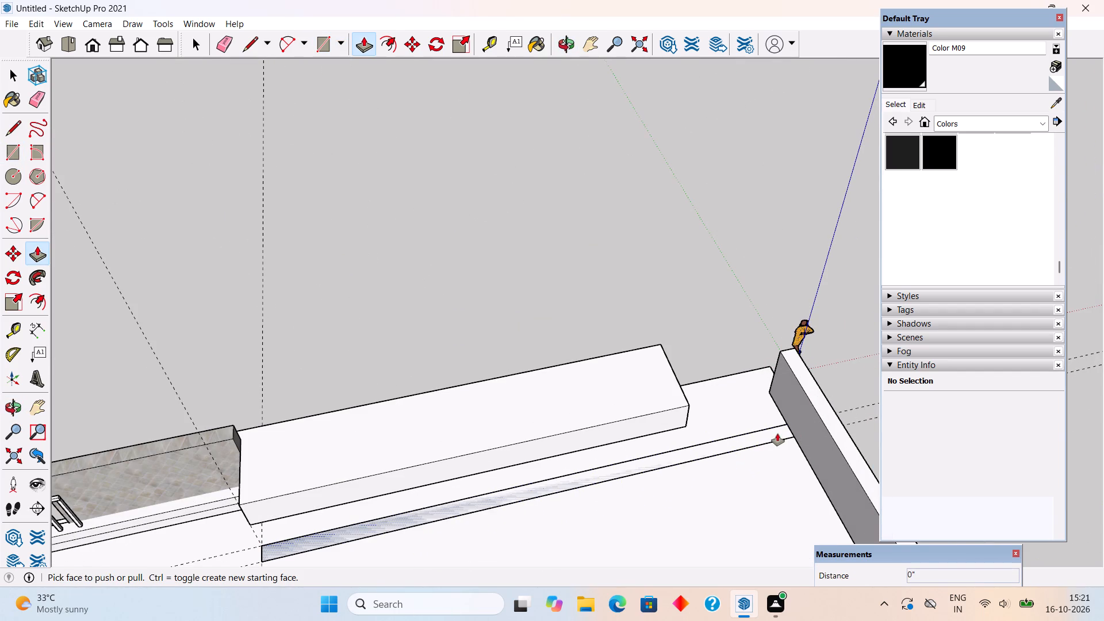
left_click(777, 434)
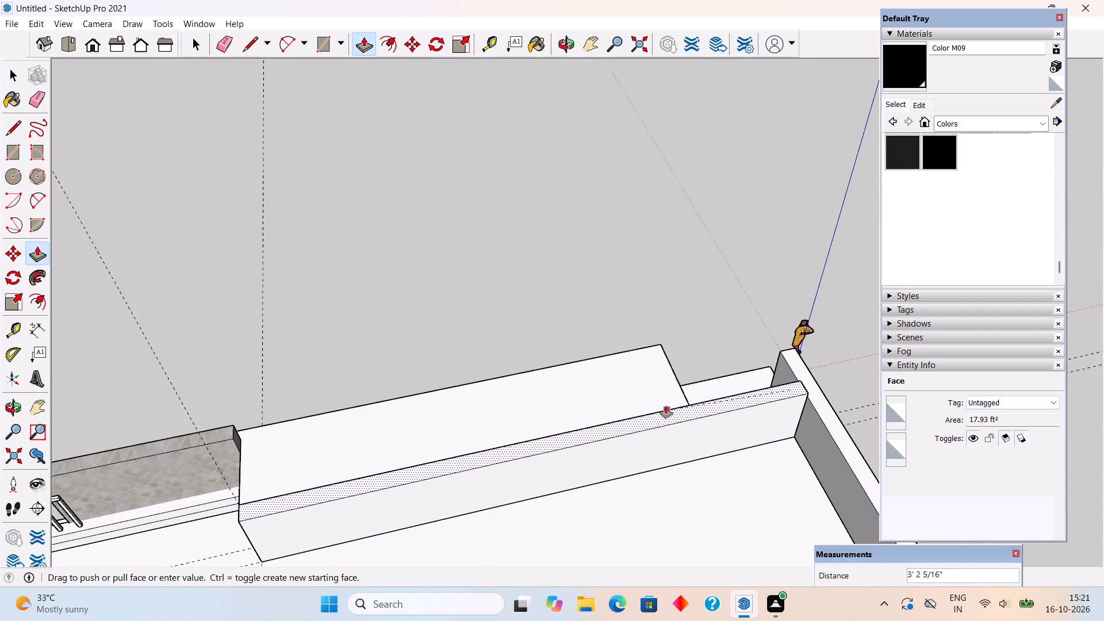
left_click(666, 405)
key("space")
triple_click(658, 431)
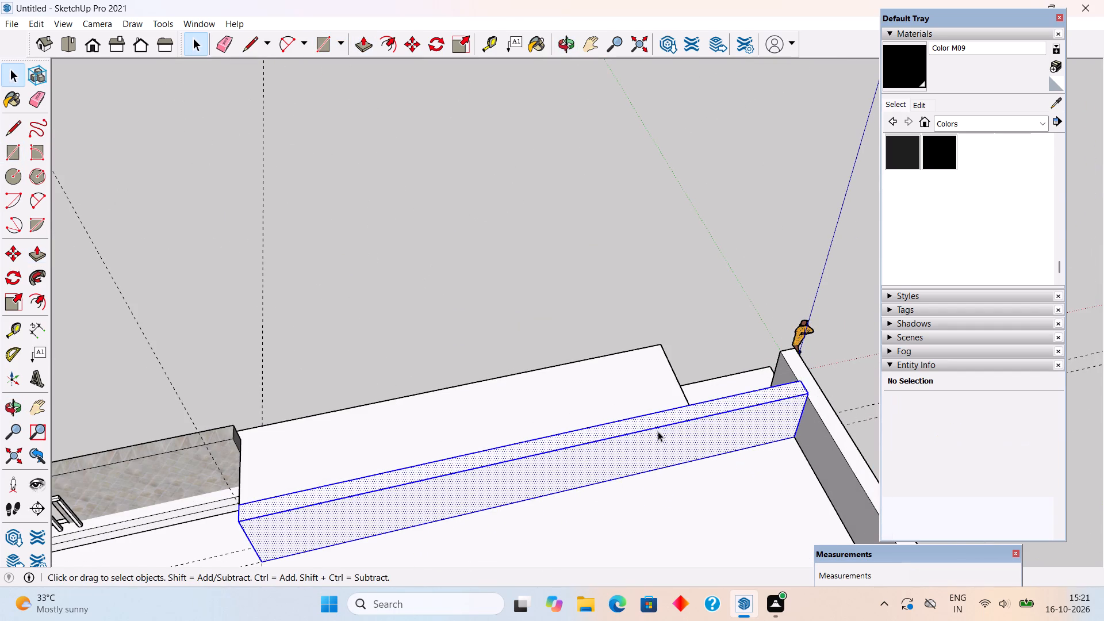
right_click(658, 431)
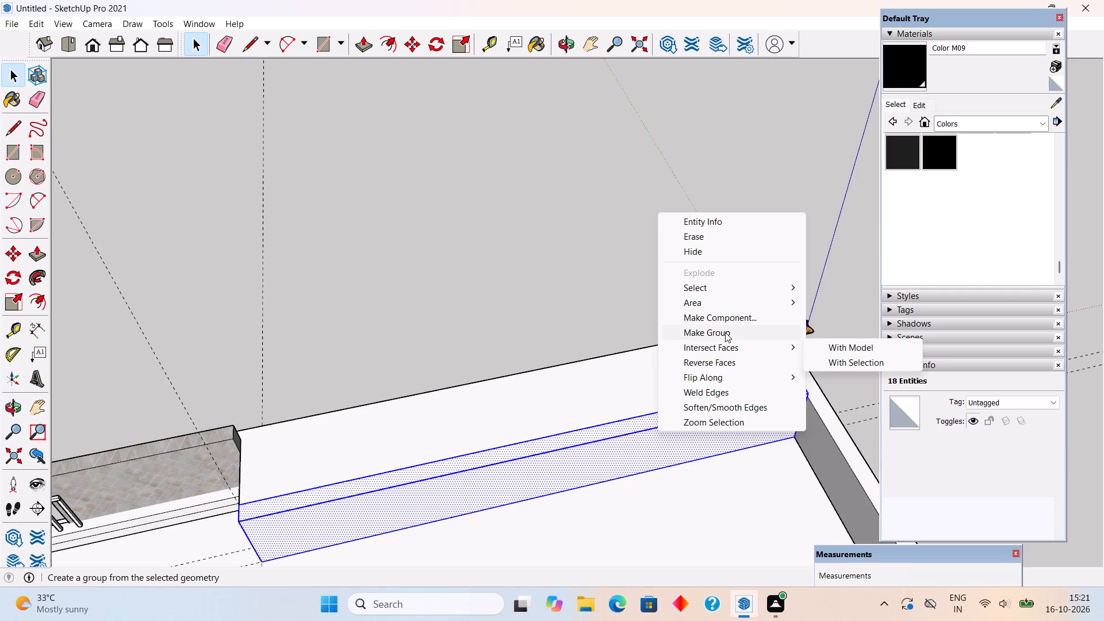
left_click(725, 332)
Examine the new 9" wall behind the trim from the front elevation and at its free end on the roof.
middle_click_drag(454, 401, 756, 327)
middle_click_drag(560, 493, 693, 339)
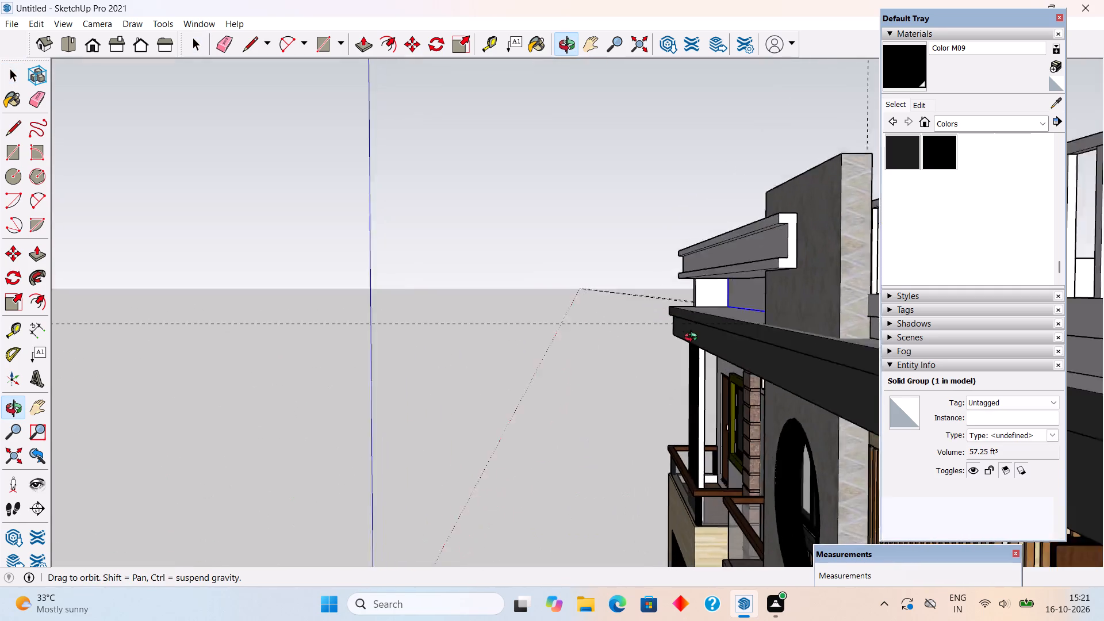
middle_click_drag(693, 339, 743, 325)
scroll(743, 325, "down", 3)
middle_click_drag(627, 342, 857, 315)
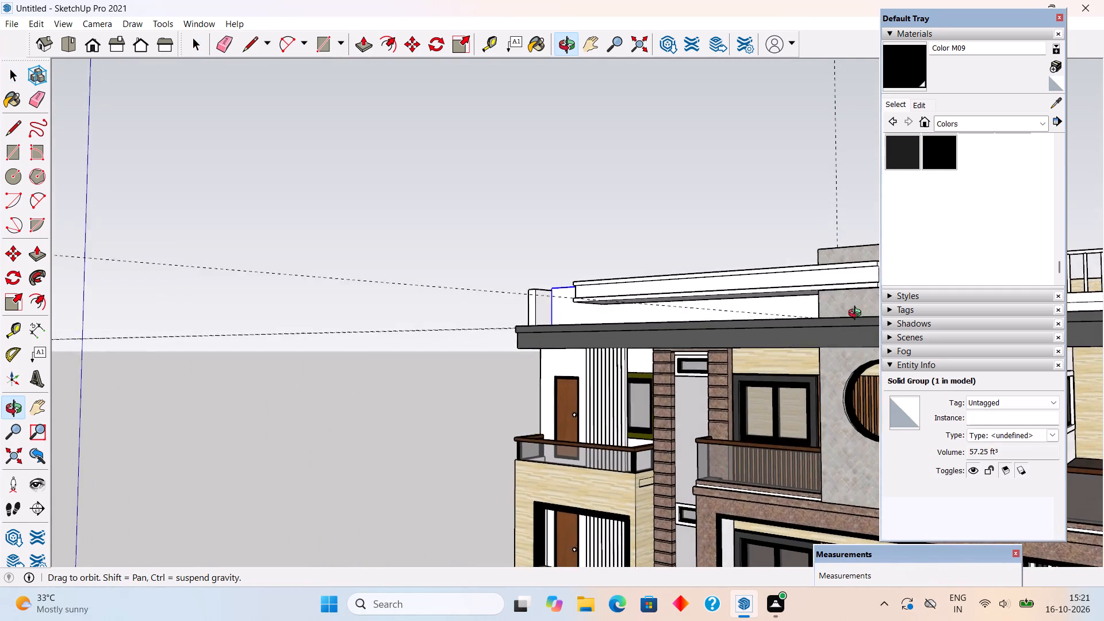
middle_click_drag(857, 315, 851, 305)
scroll(649, 300, "up", 3)
middle_click_drag(590, 316, 802, 329)
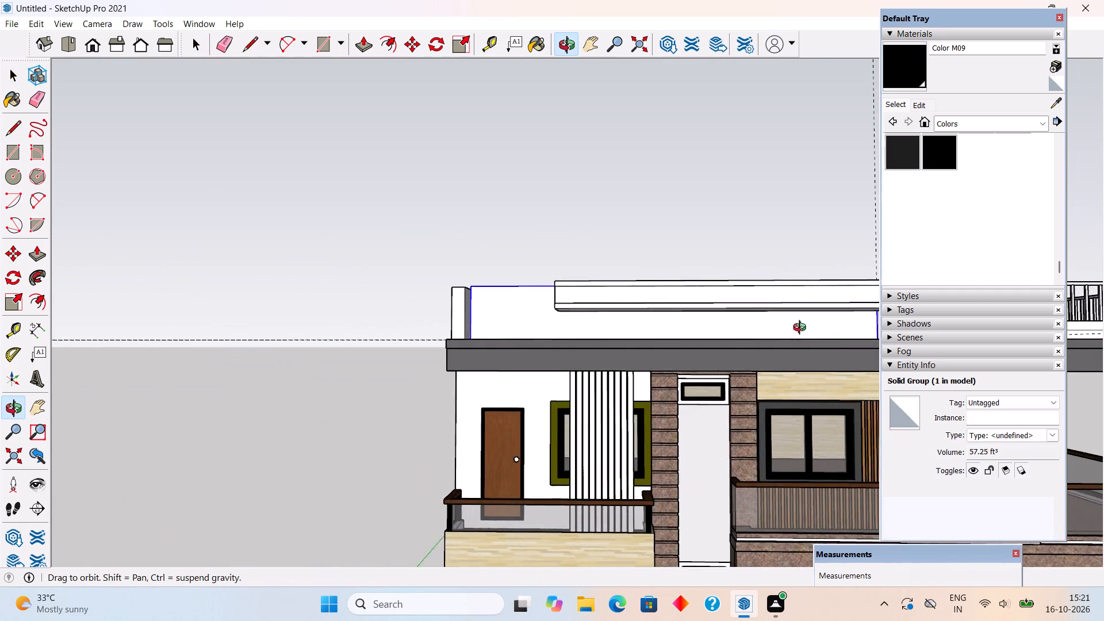
middle_click_drag(802, 329, 191, 404)
scroll(427, 476, "up", 12)
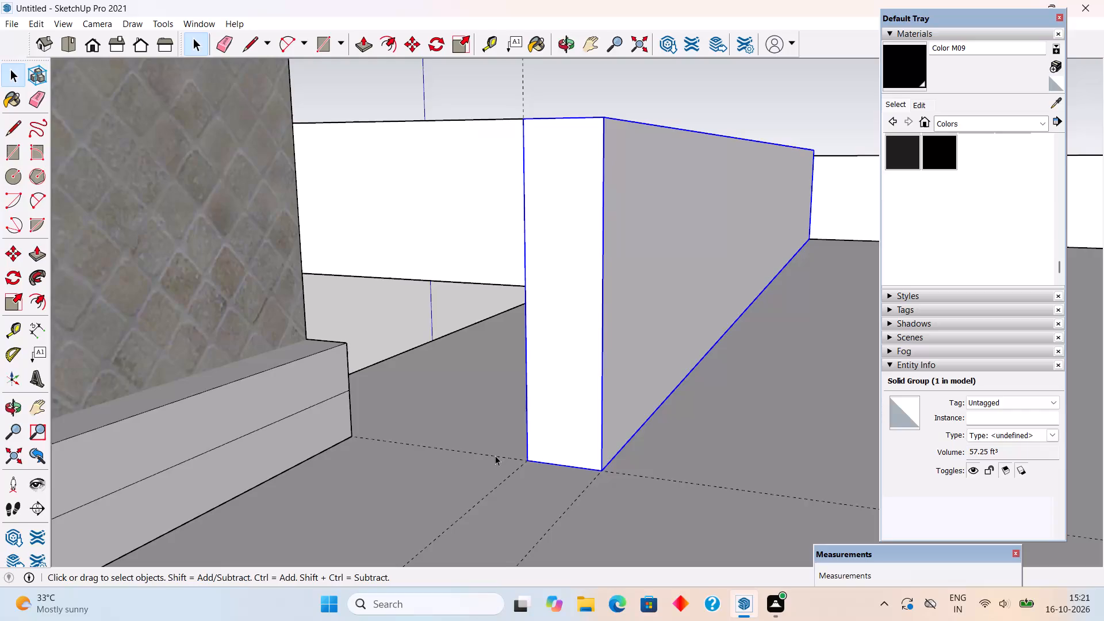
middle_click_drag(494, 455, 366, 497)
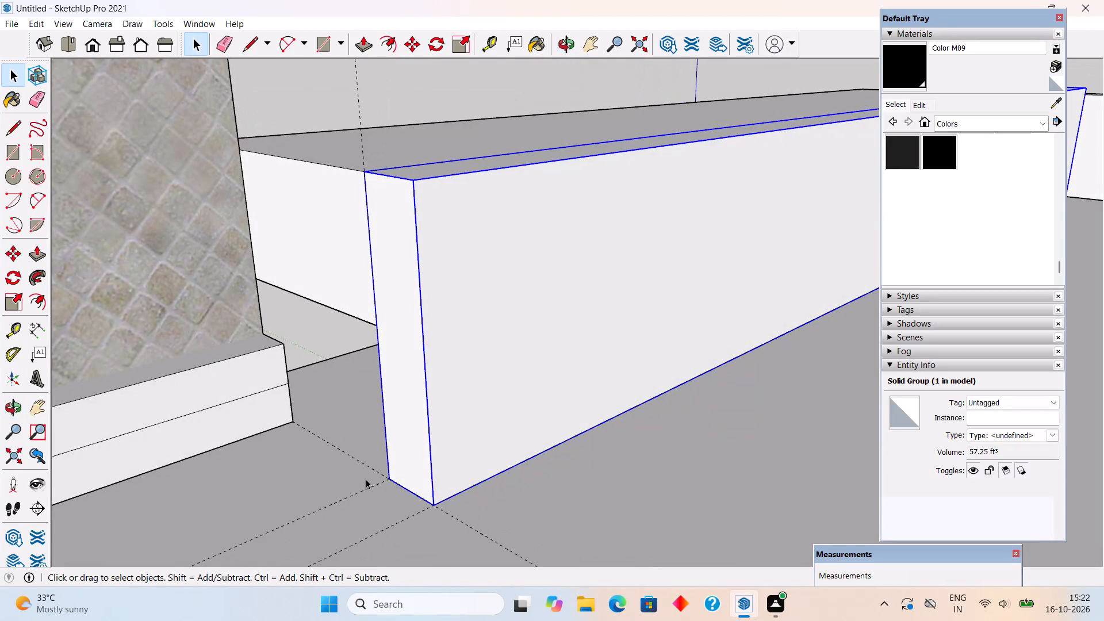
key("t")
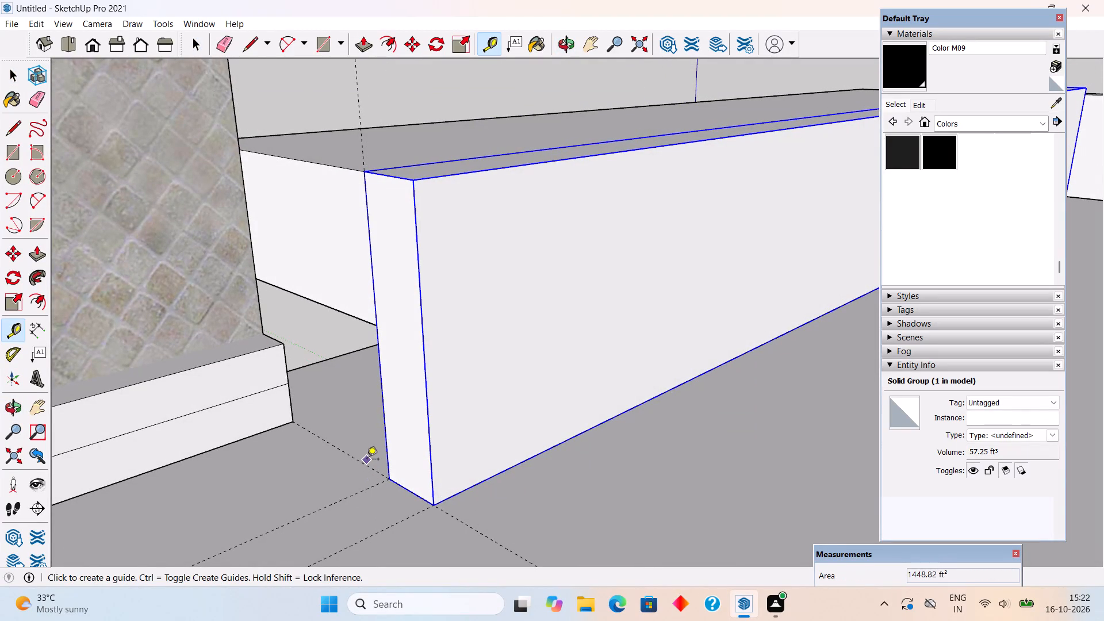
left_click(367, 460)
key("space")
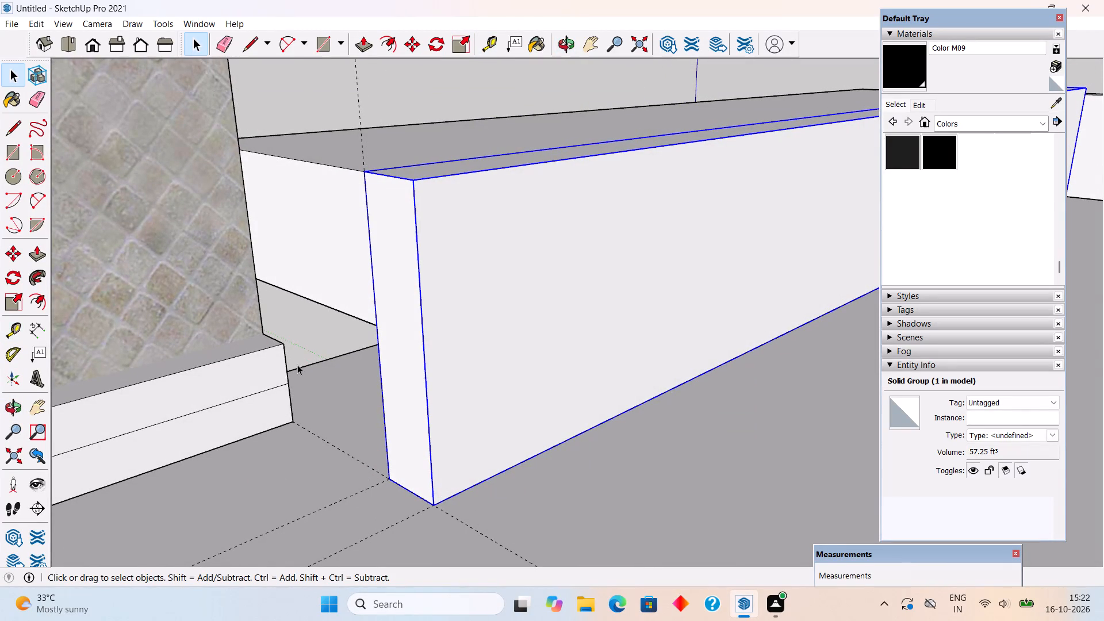
Inside the low railing wall group, Push/Pull the upper face of its end beside the stone-clad wall back by 9".
scroll(297, 365, "down", 9)
middle_click_drag(374, 352, 185, 538)
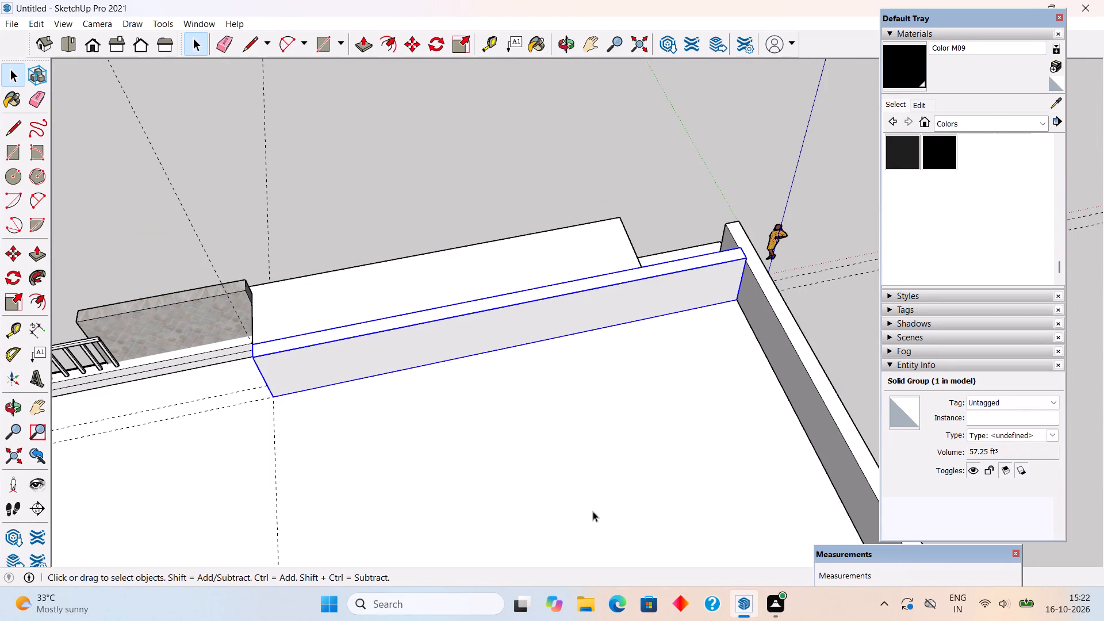
middle_click_drag(591, 328, 169, 331)
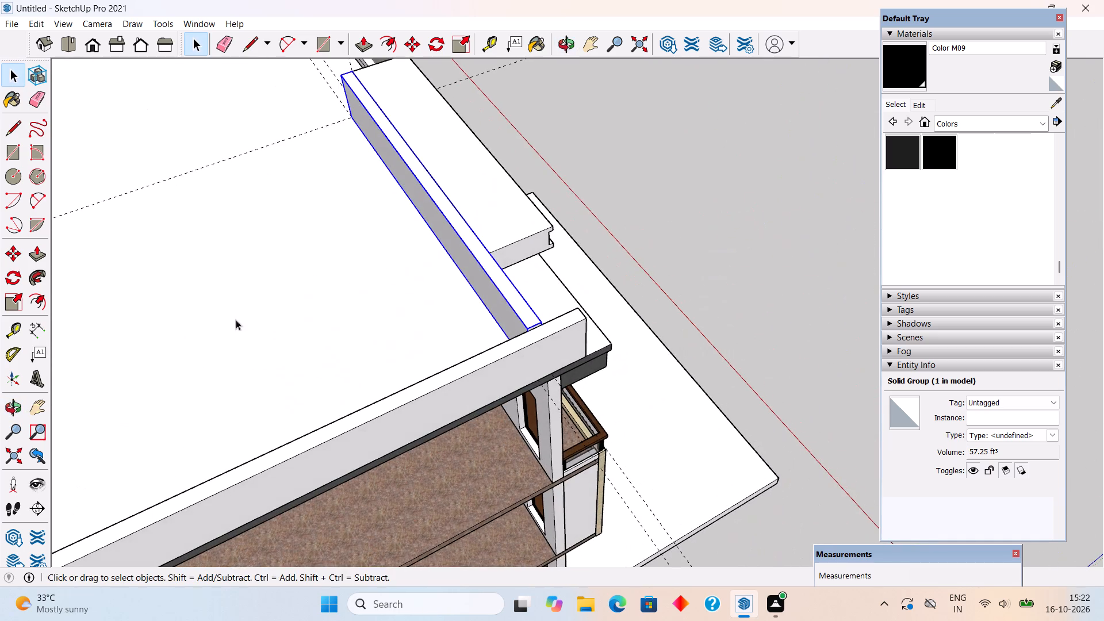
middle_click_drag(494, 267, 74, 201)
scroll(74, 201, "down", 3)
scroll(331, 147, "up", 3)
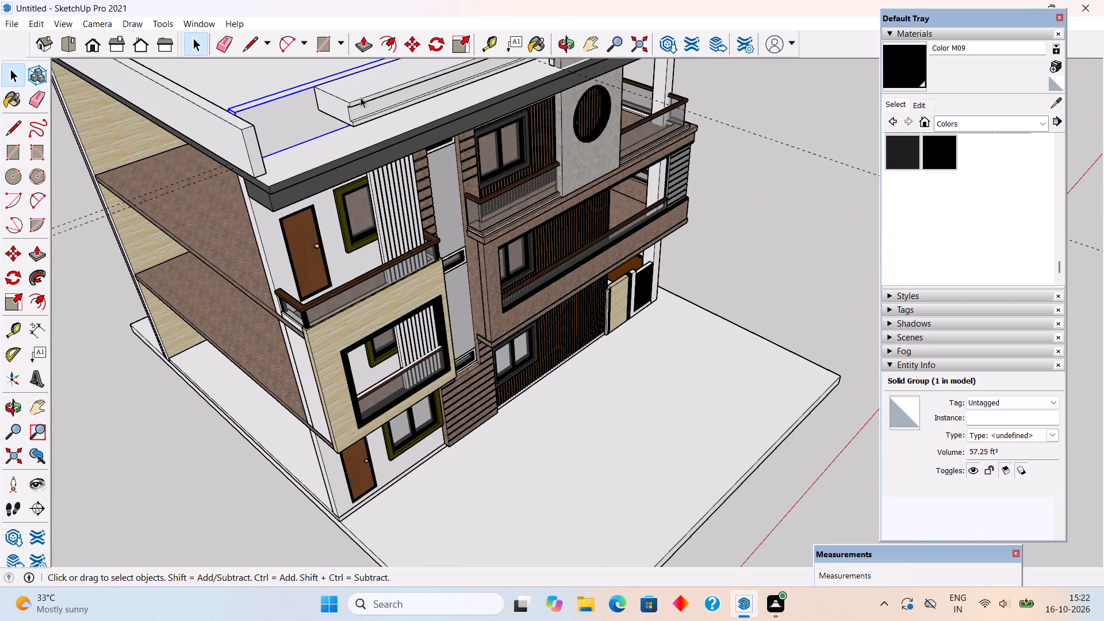
scroll(336, 136, "down", 10)
scroll(420, 93, "up", 16)
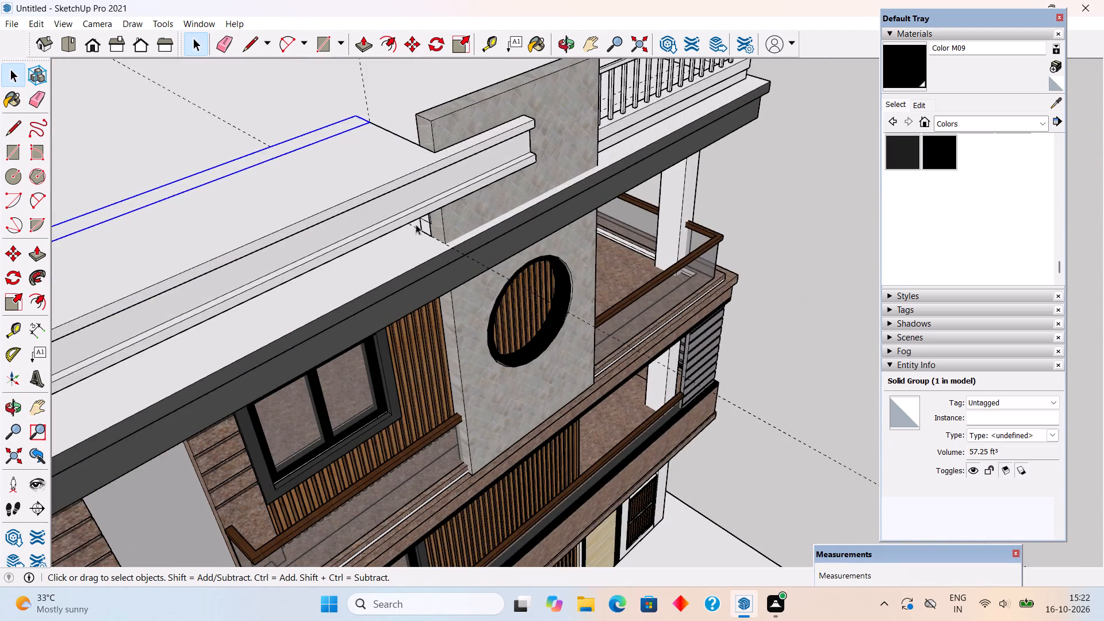
middle_click_drag(396, 210, 399, 154)
scroll(417, 170, "up", 5)
triple_click(438, 179)
scroll(438, 179, "up", 3)
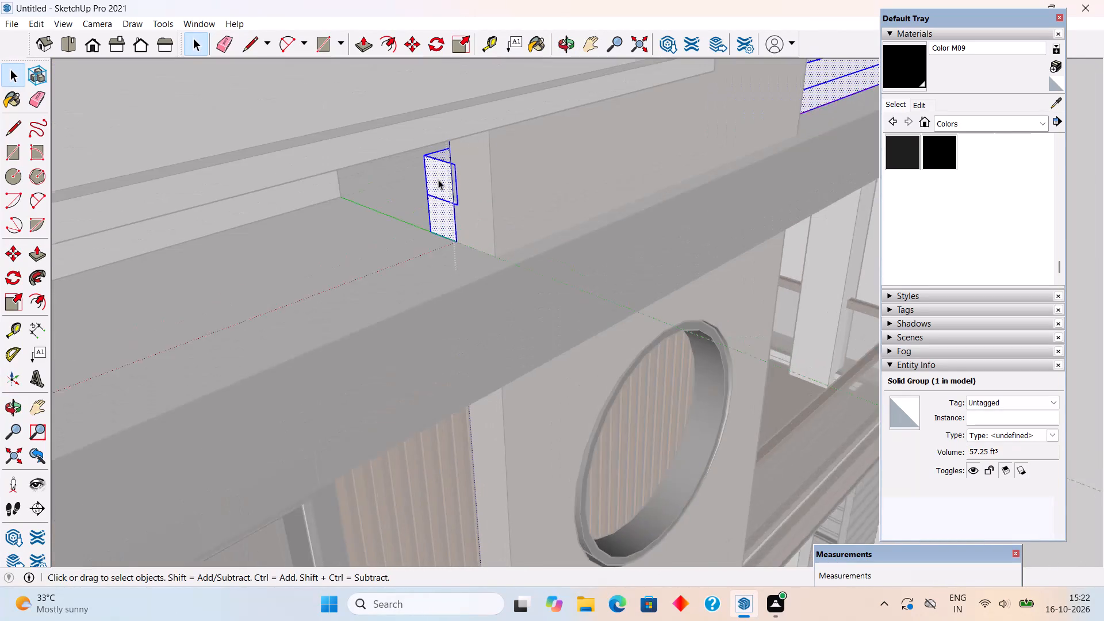
scroll(438, 179, "up", 3)
key("p")
left_click(438, 179)
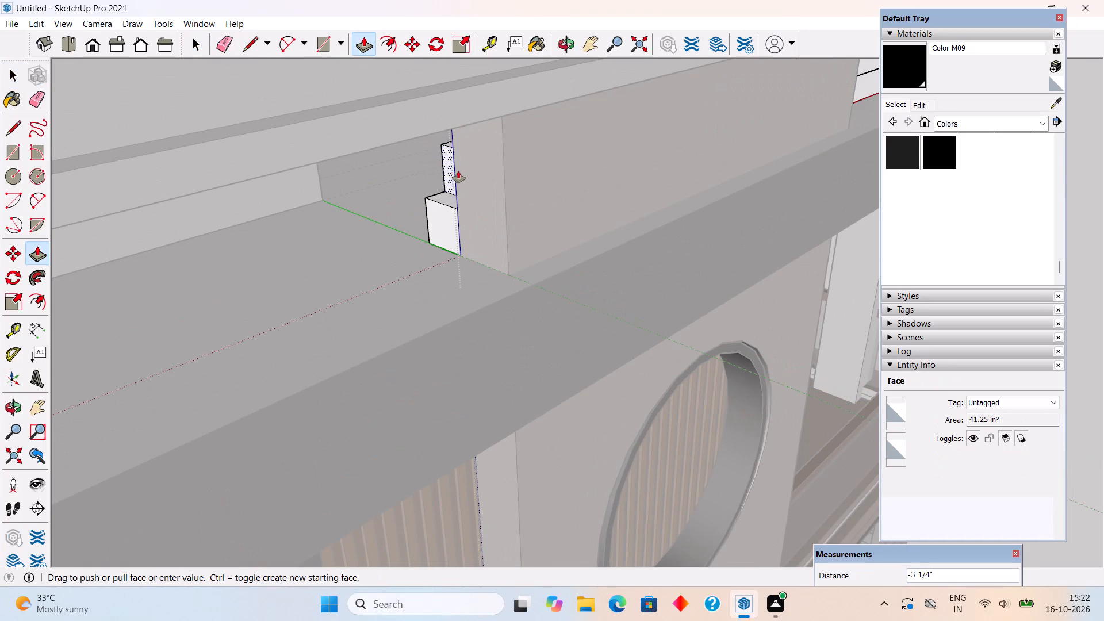
type("9\"")
key("Return")
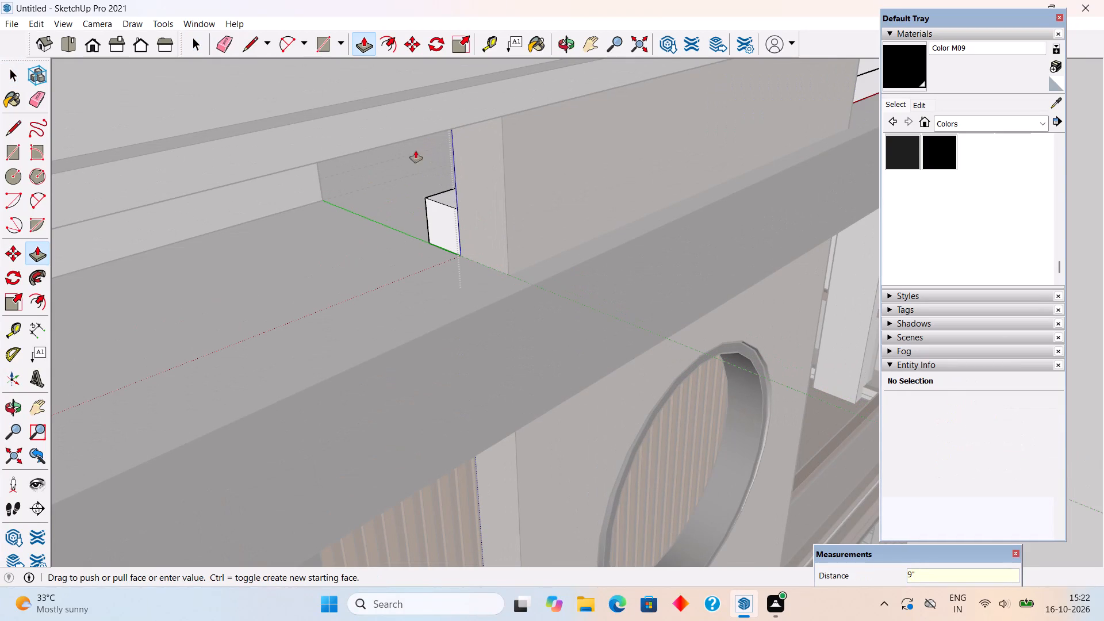
Push/Pull the lower face of the same railing wall end back by 9" and close the group.
left_click(432, 217)
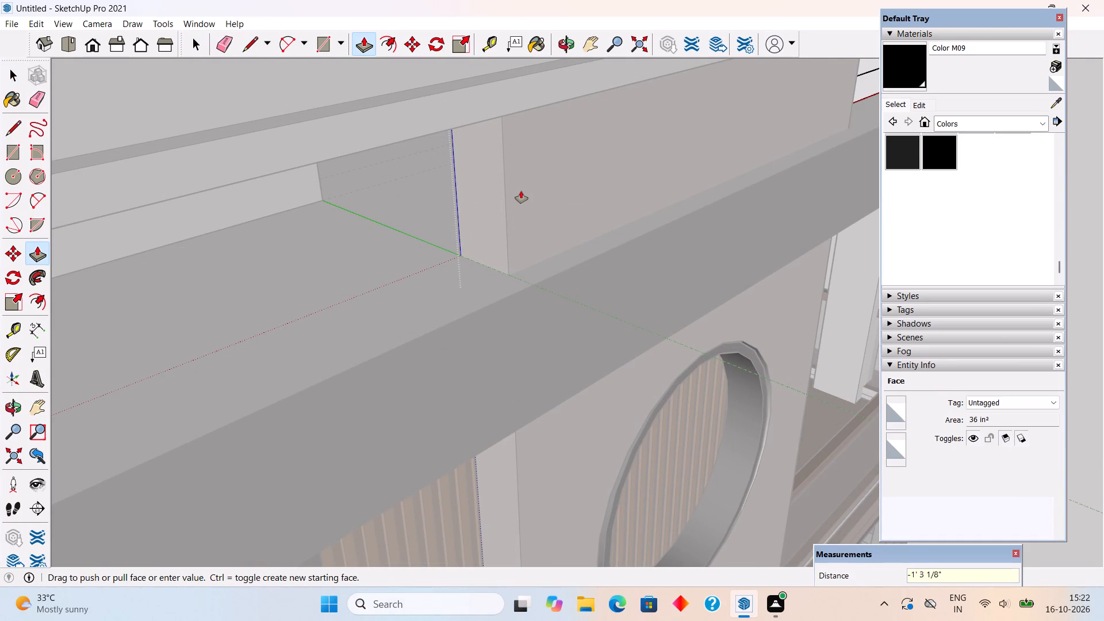
type("9\"")
key("Return")
key("space")
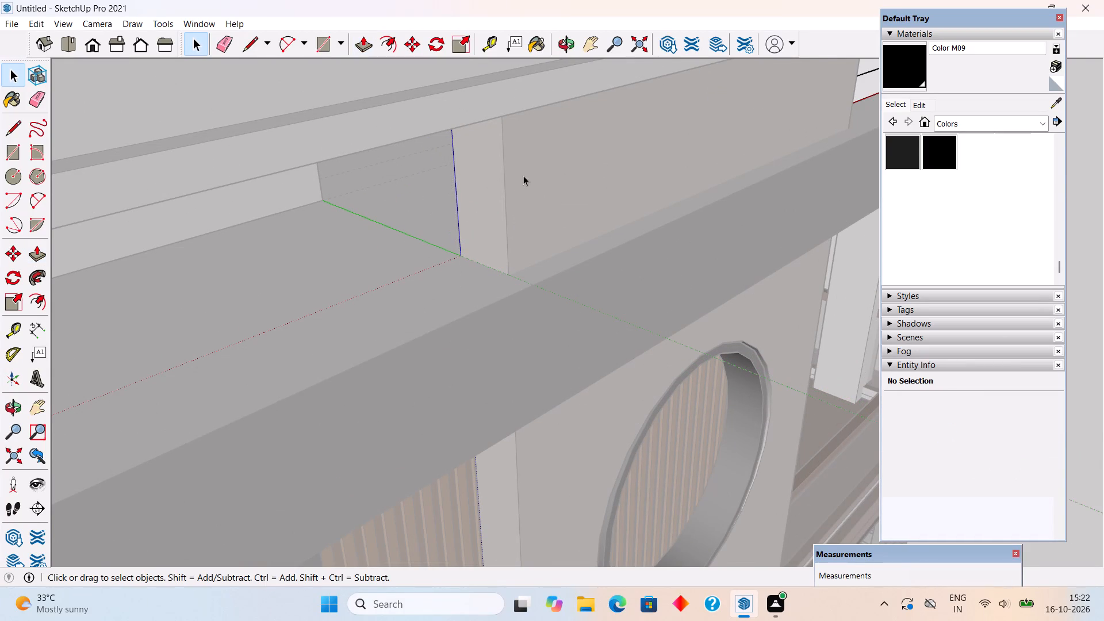
scroll(523, 175, "down", 20)
scroll(523, 175, "down", 11)
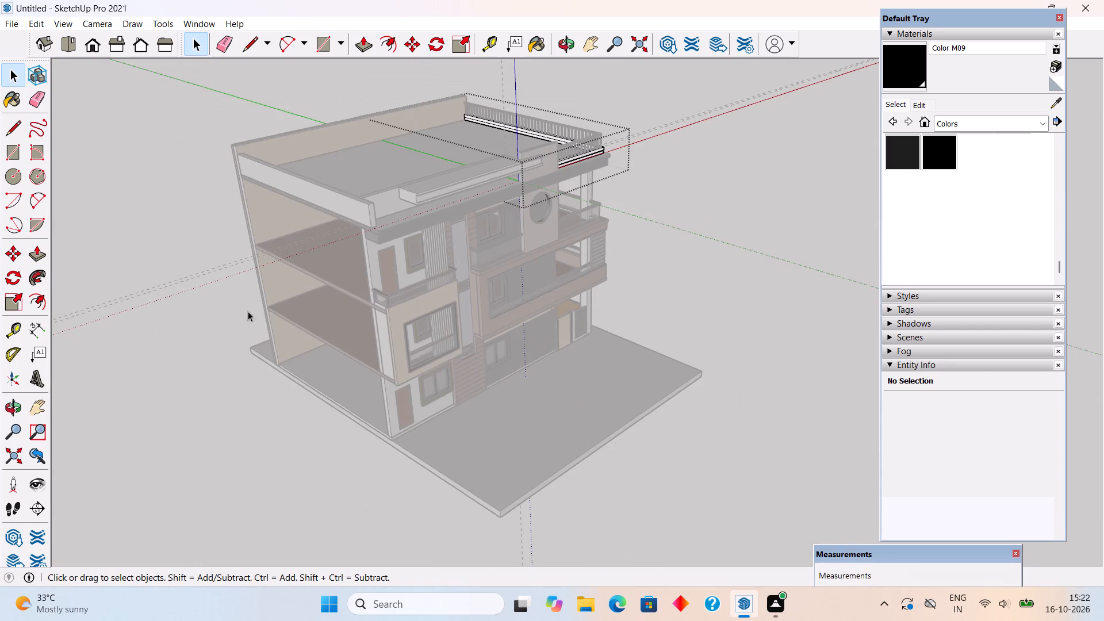
left_click(187, 338)
Place a guide parallel to the guide at the new wall's end, offset 9" to the shortened railing wall's bottom corner.
middle_click_drag(229, 235, 733, 362)
middle_click_drag(535, 373, 568, 373)
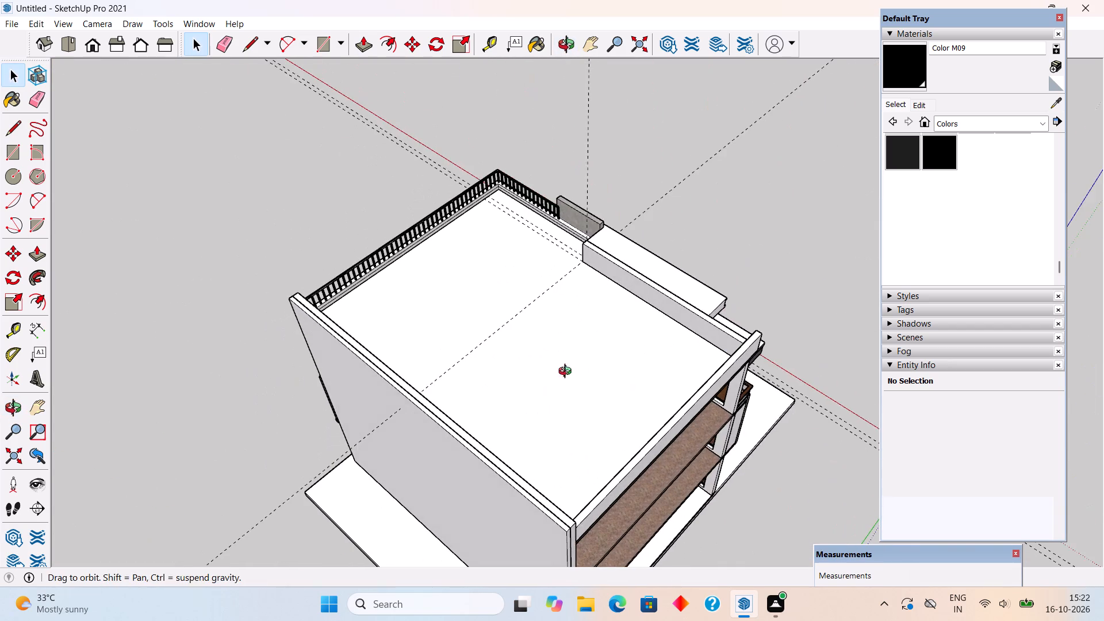
middle_click_drag(568, 373, 712, 335)
middle_click_drag(419, 359, 626, 366)
scroll(571, 259, "up", 11)
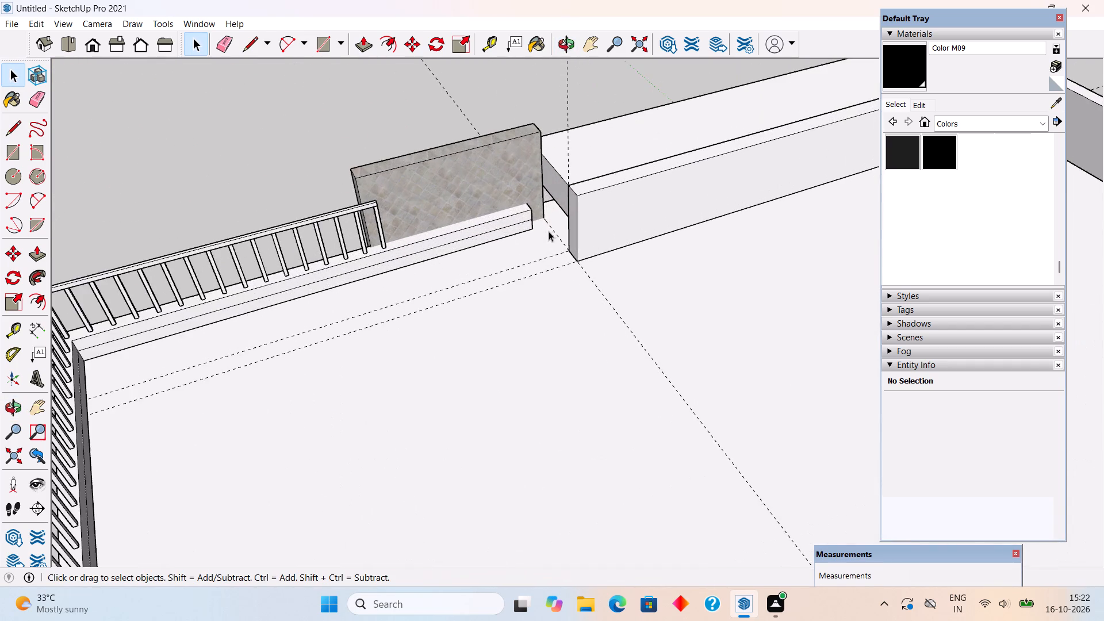
middle_click_drag(543, 208, 421, 229)
scroll(488, 201, "up", 7)
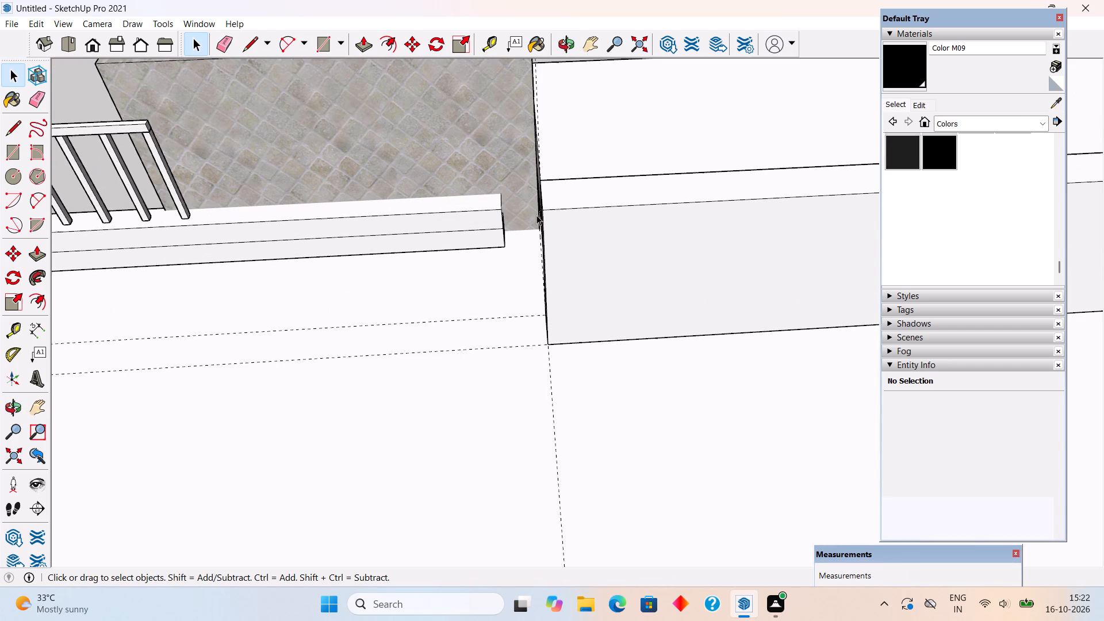
scroll(536, 215, "up", 7)
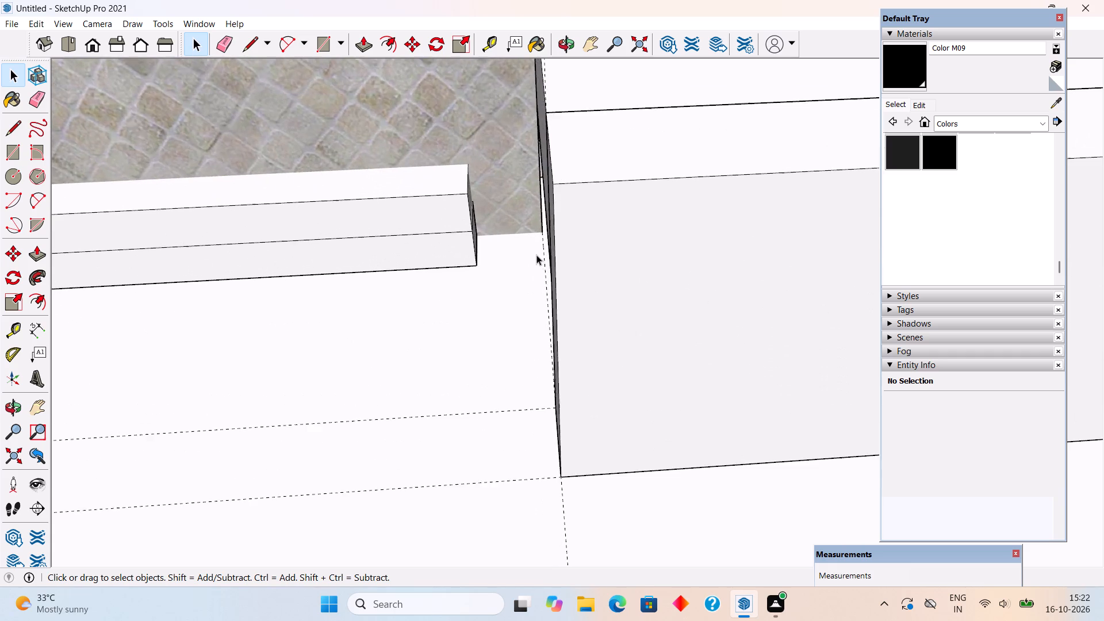
scroll(536, 255, "up", 9)
key("t")
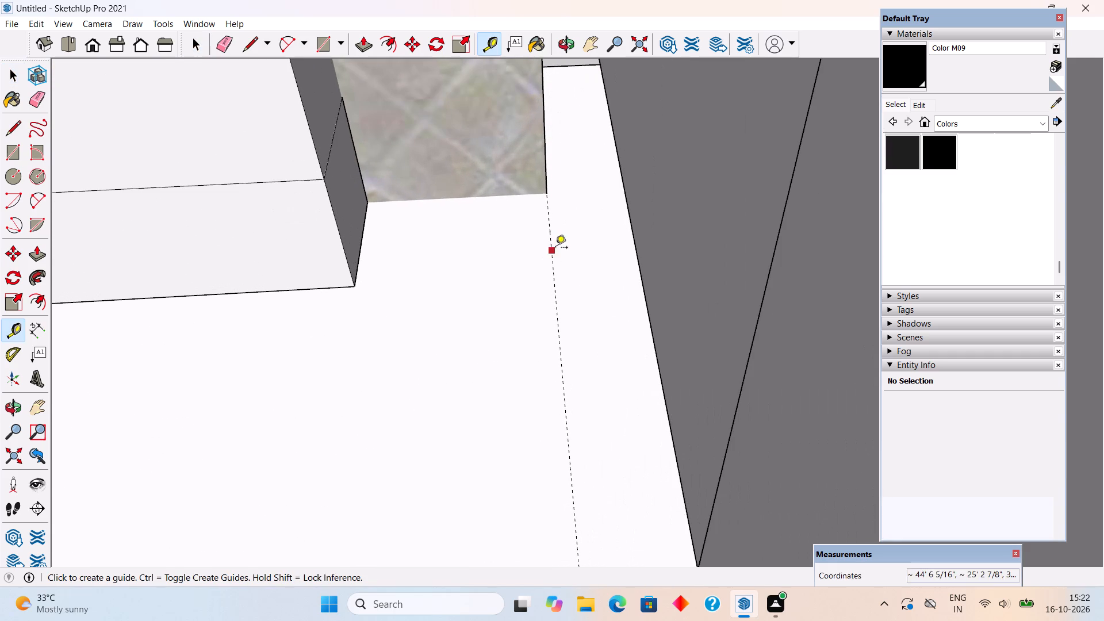
left_click(553, 258)
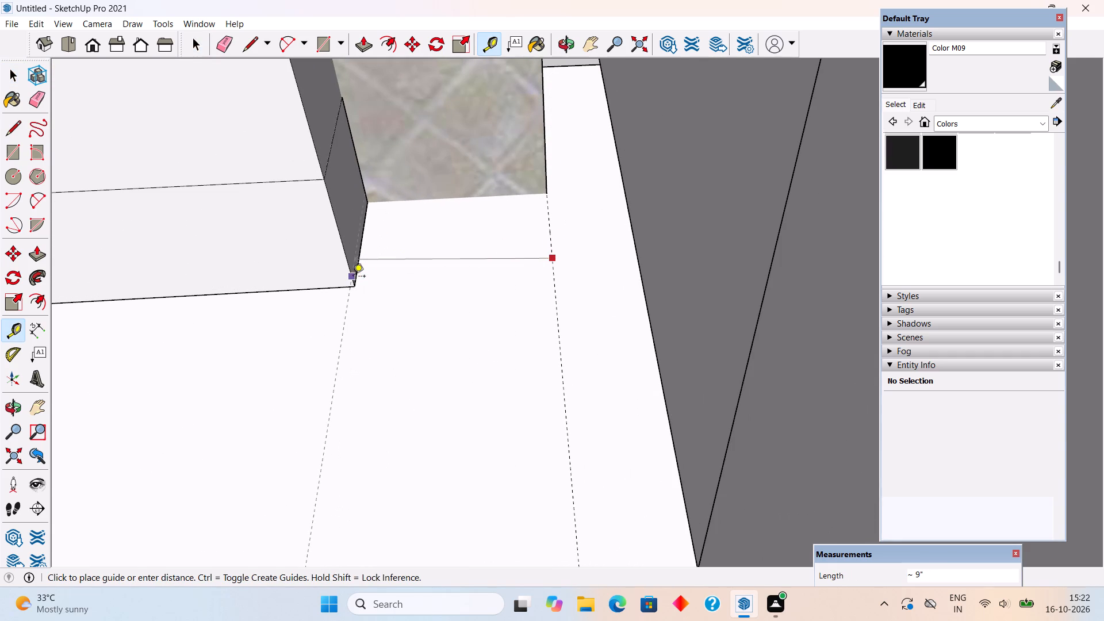
left_click(355, 289)
Draw a 9" wide rectangle between the guides, from the stone-clad wall's base to the inner corner of the new 9" wall.
key("r")
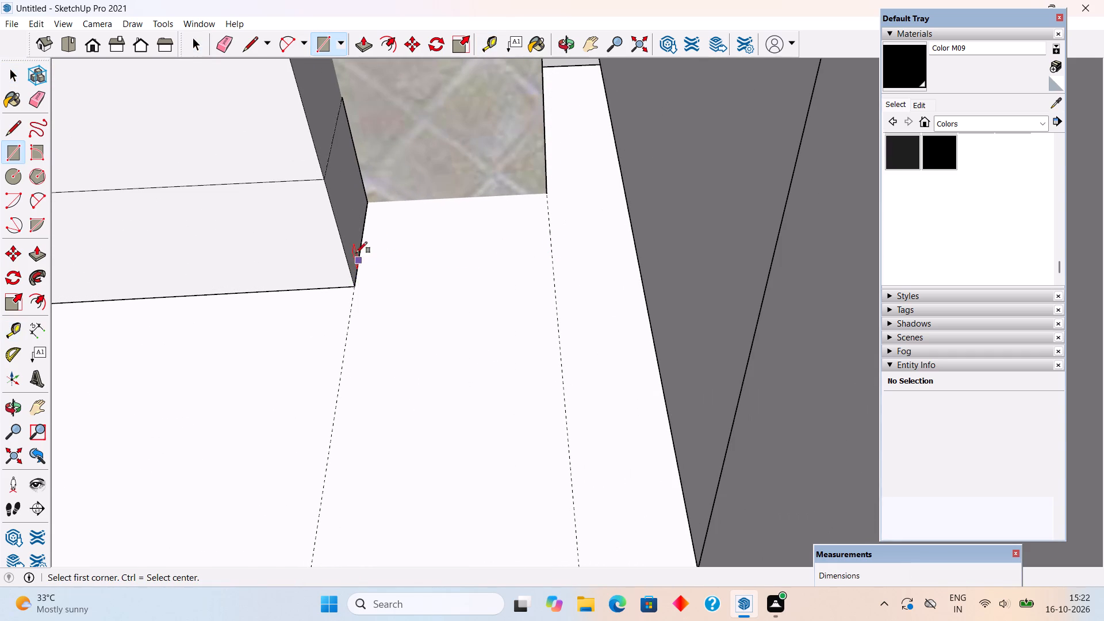
left_click(371, 200)
scroll(517, 339, "down", 6)
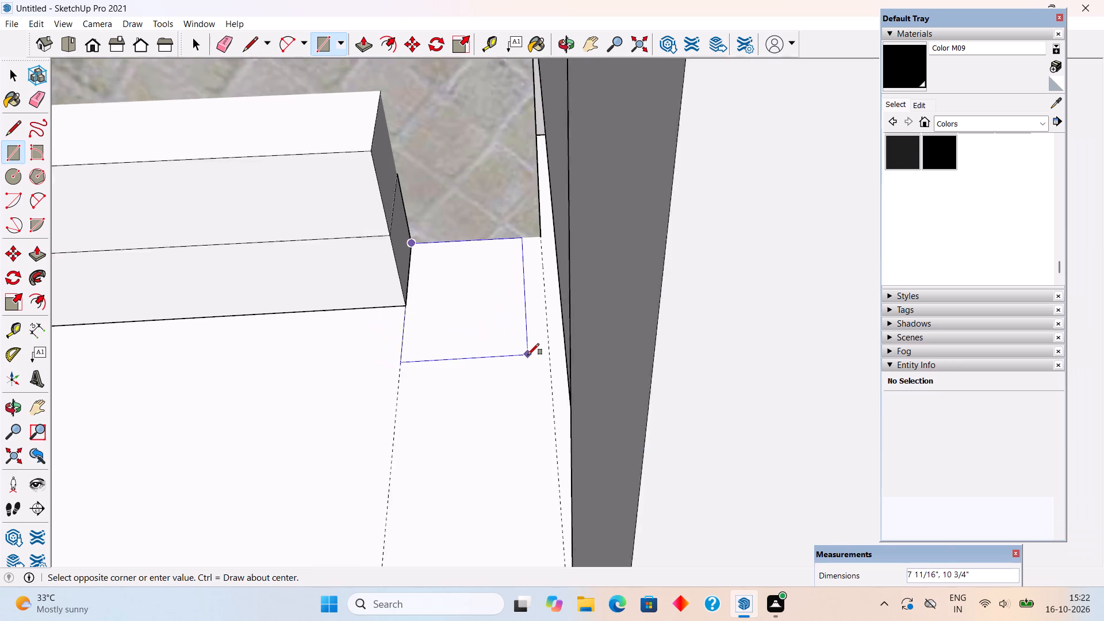
scroll(528, 355, "down", 2)
scroll(543, 406, "down", 5)
scroll(552, 488, "down", 4)
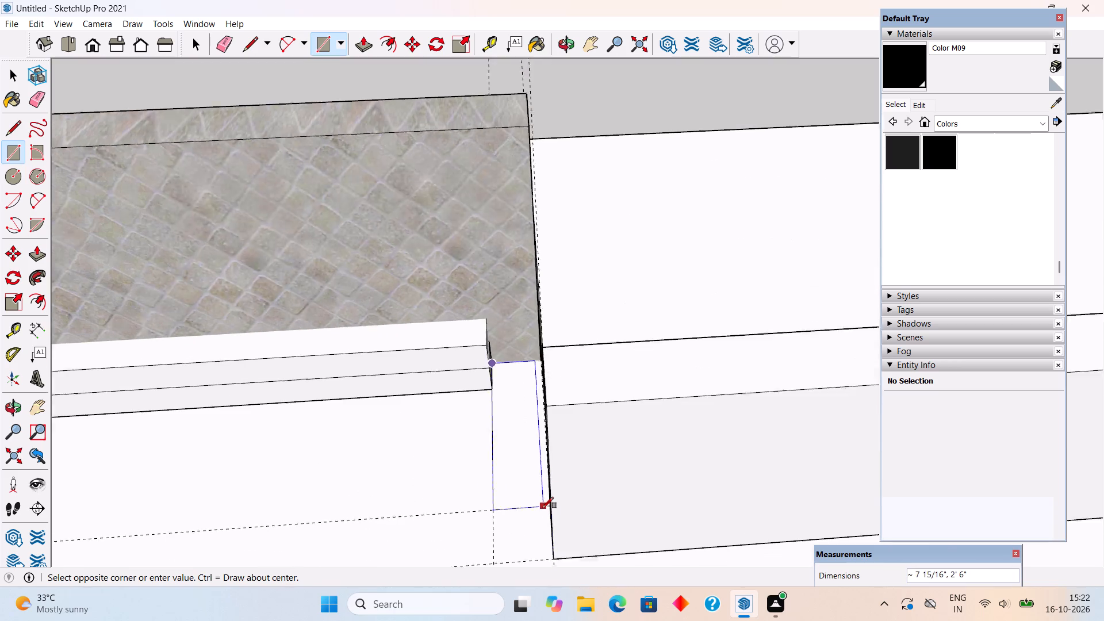
scroll(542, 508, "down", 2)
left_click(553, 547)
Push/Pull the short return rectangle up to the top of the adjoining 9" wall.
key("p")
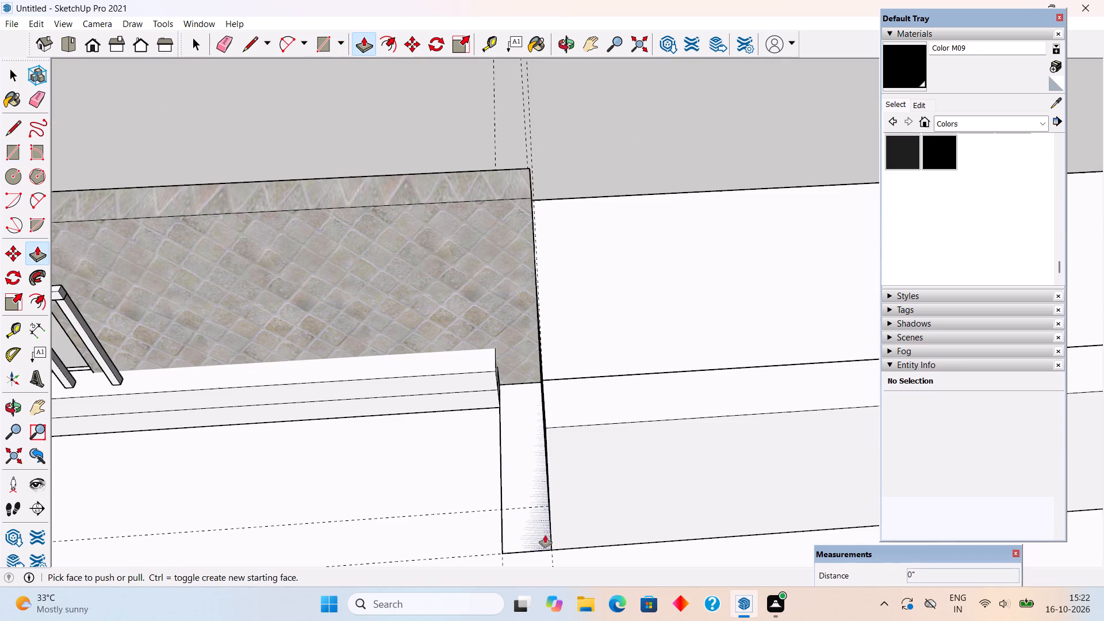
left_click(538, 527)
left_click(561, 377)
key("space")
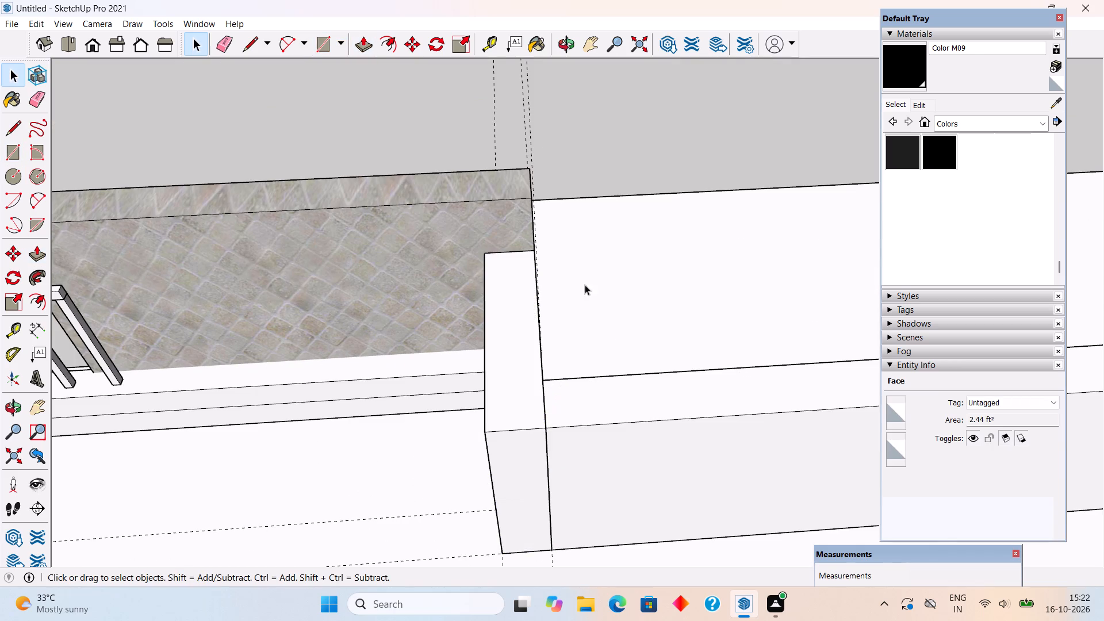
Make the short 9" return wall at the stone-clad wall's inner side a group.
double_click(486, 424)
left_click(486, 424)
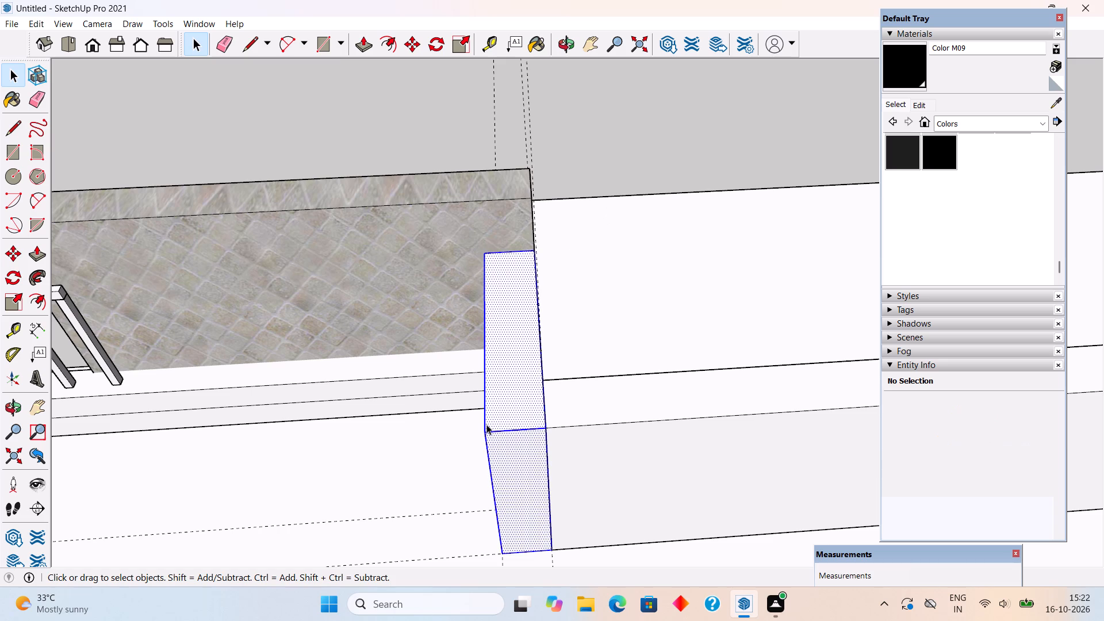
right_click(486, 424)
left_click(524, 325)
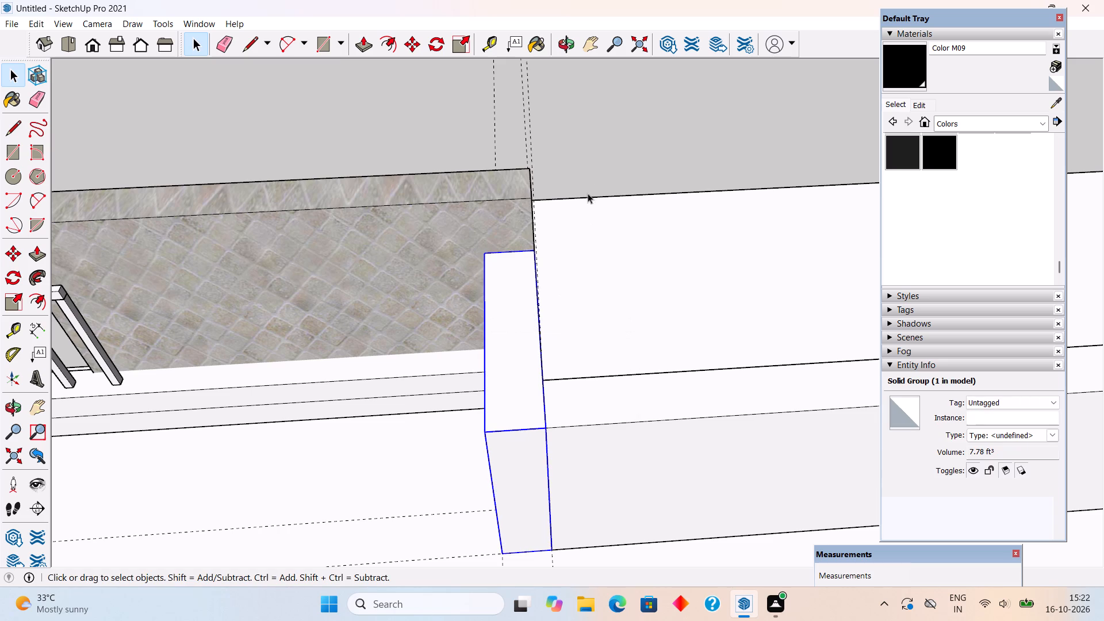
left_click(596, 173)
Push/Pull the front end of the side parapet wall back to the outer face of the new 9" front wall.
scroll(596, 173, "down", 16)
middle_click_drag(417, 320, 612, 383)
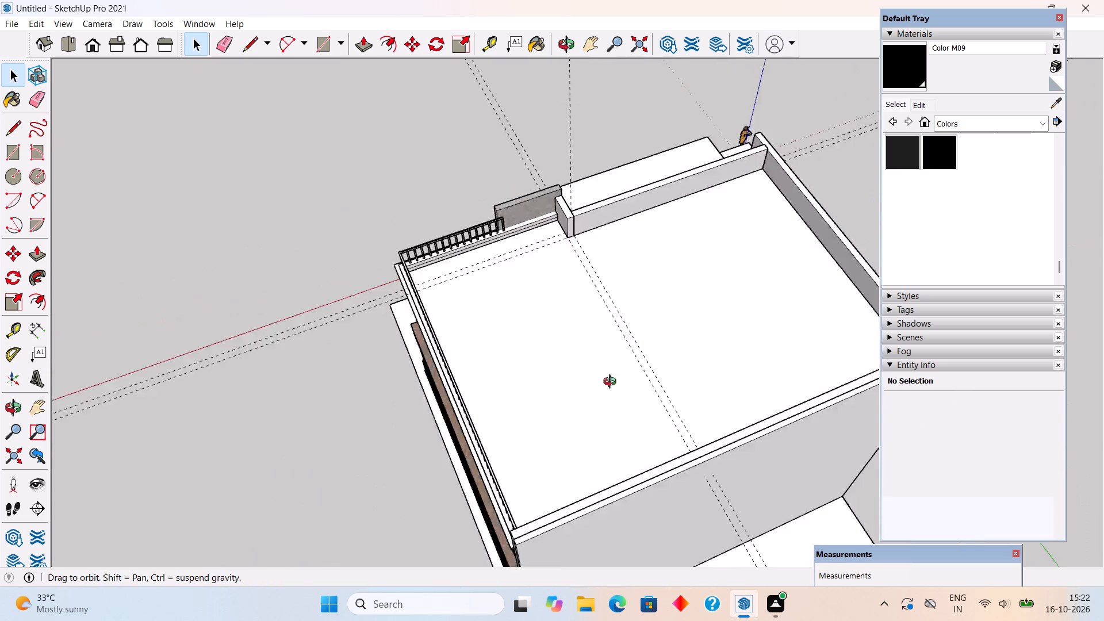
middle_click_drag(612, 383, 751, 355)
middle_click_drag(478, 331, 813, 173)
middle_click_drag(668, 245, 863, 165)
middle_click_drag(361, 304, 483, 253)
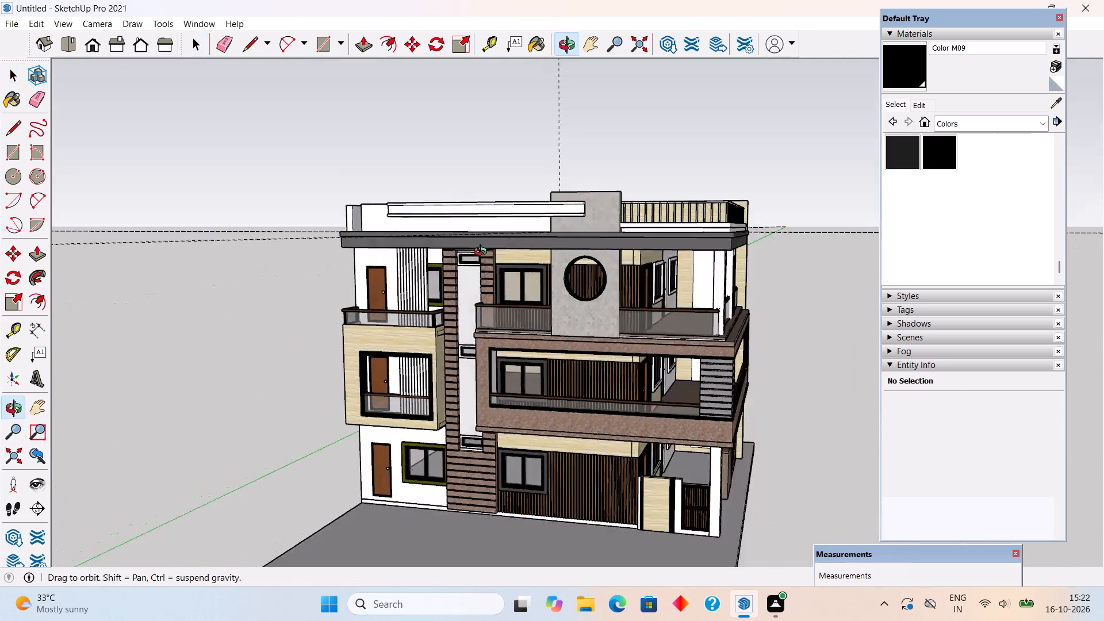
middle_click_drag(483, 253, 862, 466)
scroll(587, 432, "up", 4)
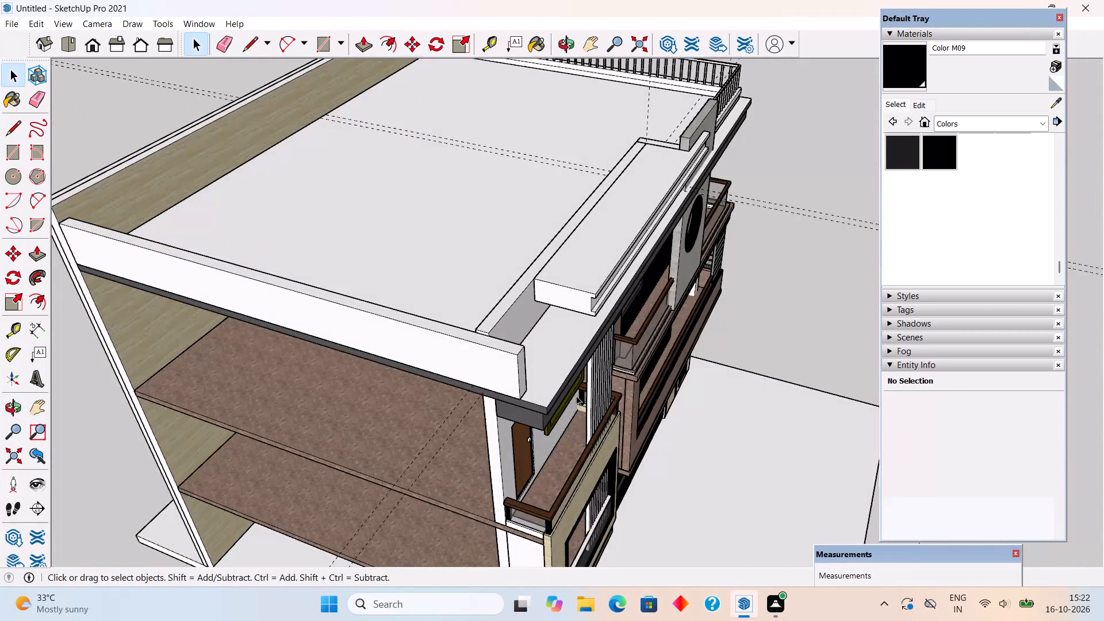
scroll(540, 372, "up", 4)
triple_click(520, 375)
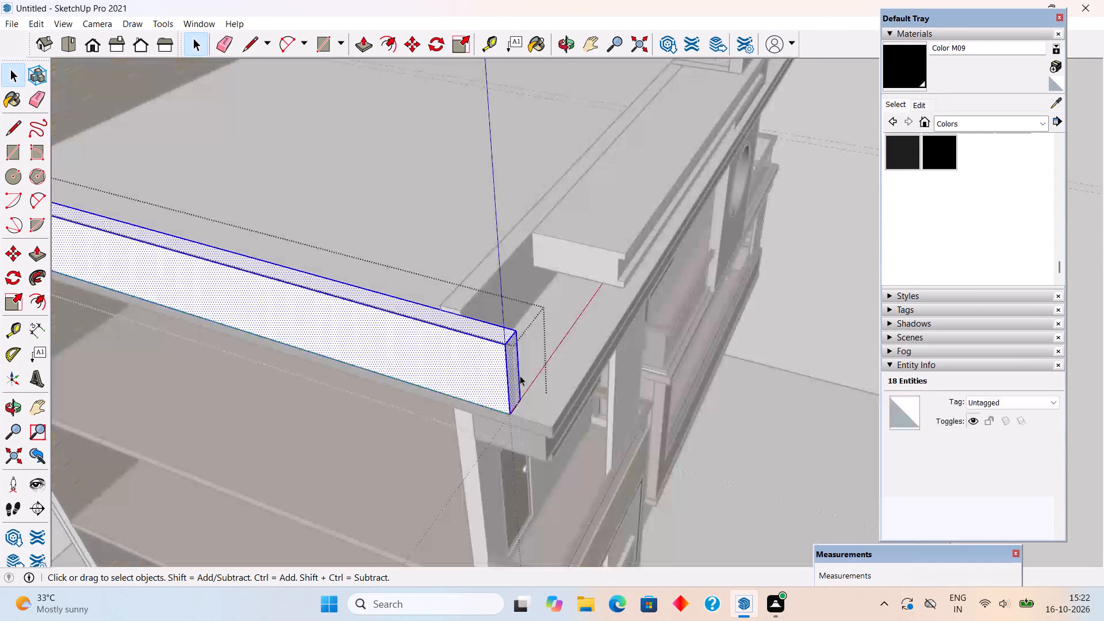
key("p")
left_click(520, 375)
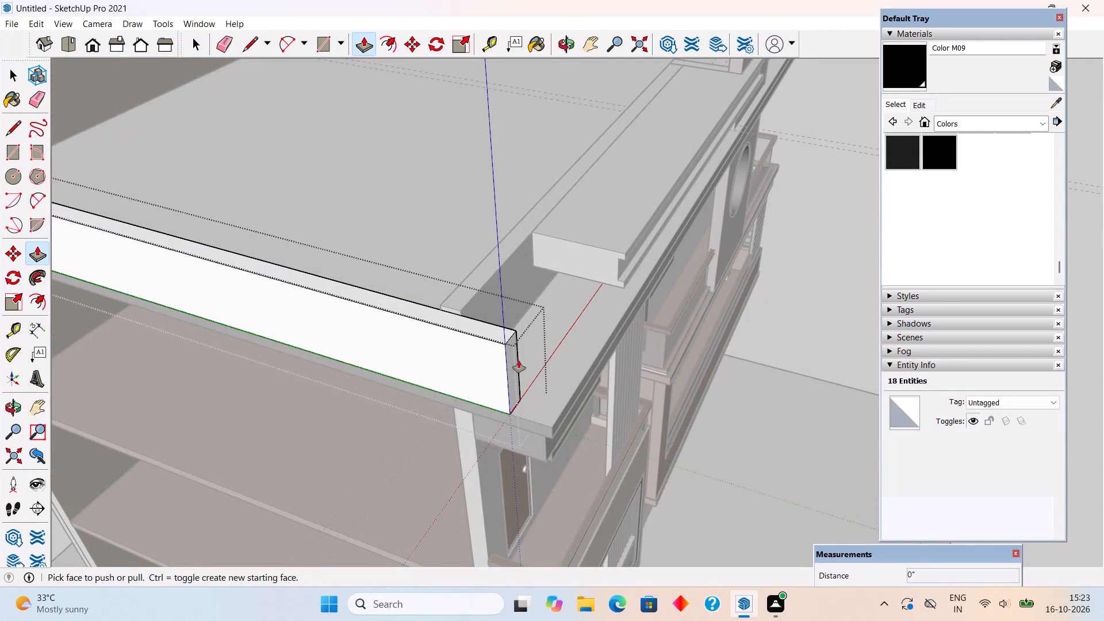
left_click(510, 370)
left_click(468, 308)
key("space")
scroll(468, 308, "down", 5)
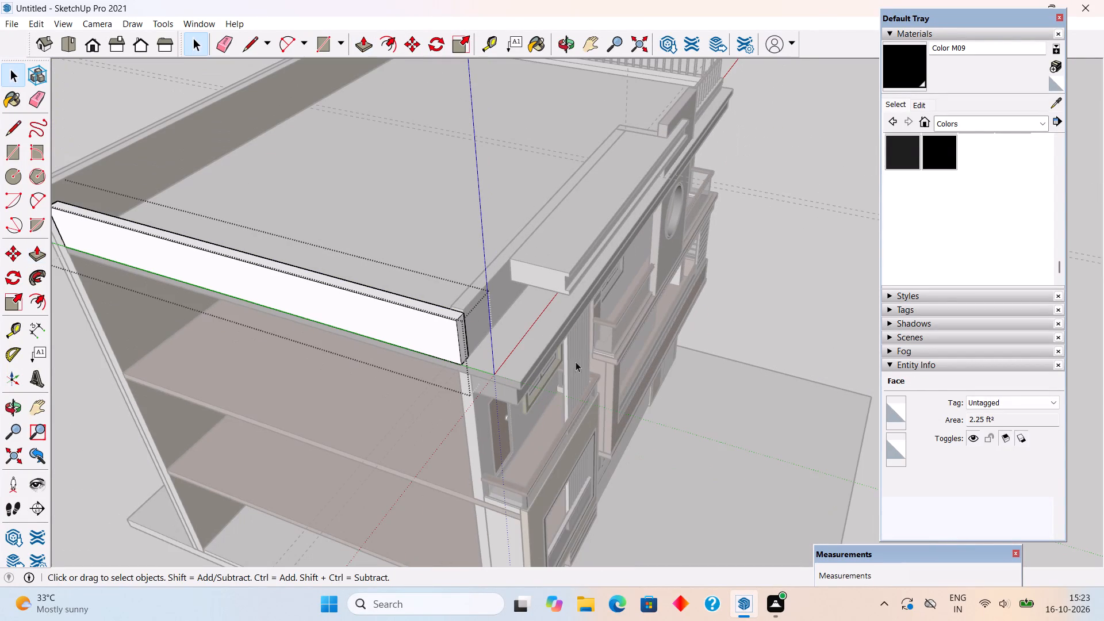
left_click(776, 330)
Push/Pull the side parapet wall's front end further back to the inner corner of the 9" front wall.
middle_click_drag(680, 355, 289, 151)
scroll(289, 151, "down", 4)
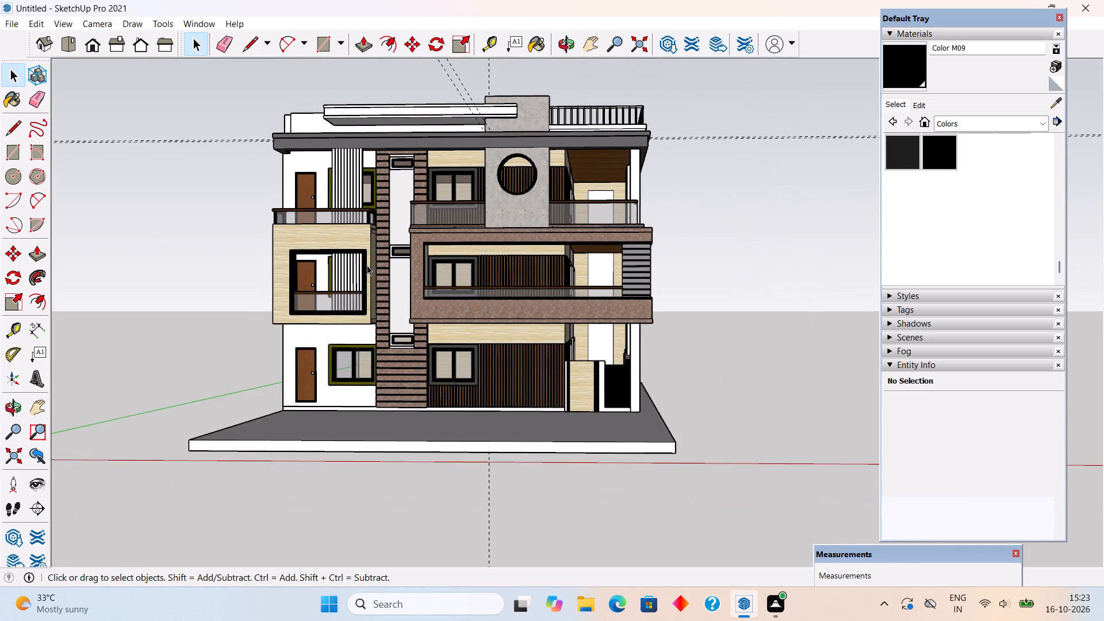
middle_click_drag(376, 267, 683, 432)
scroll(379, 241, "up", 5)
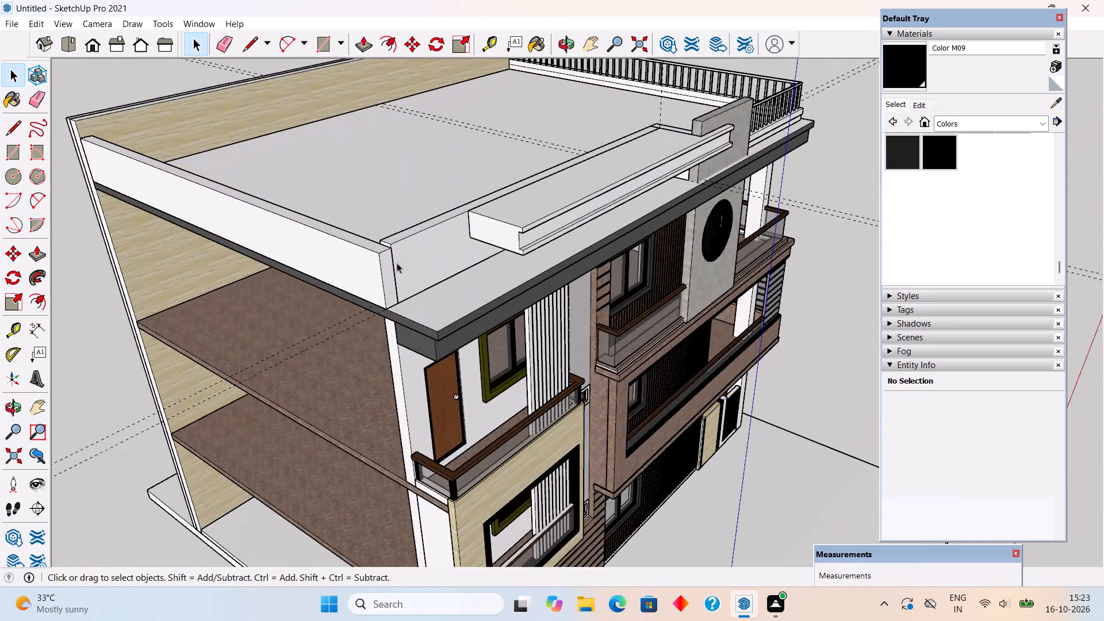
triple_click(391, 267)
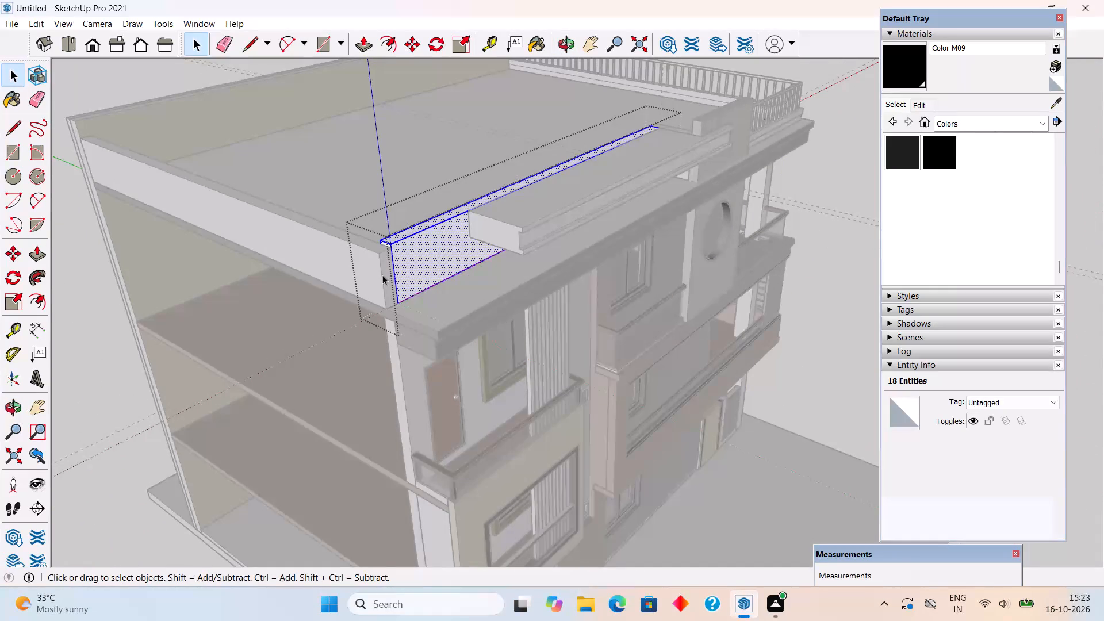
double_click(382, 275)
left_click(382, 275)
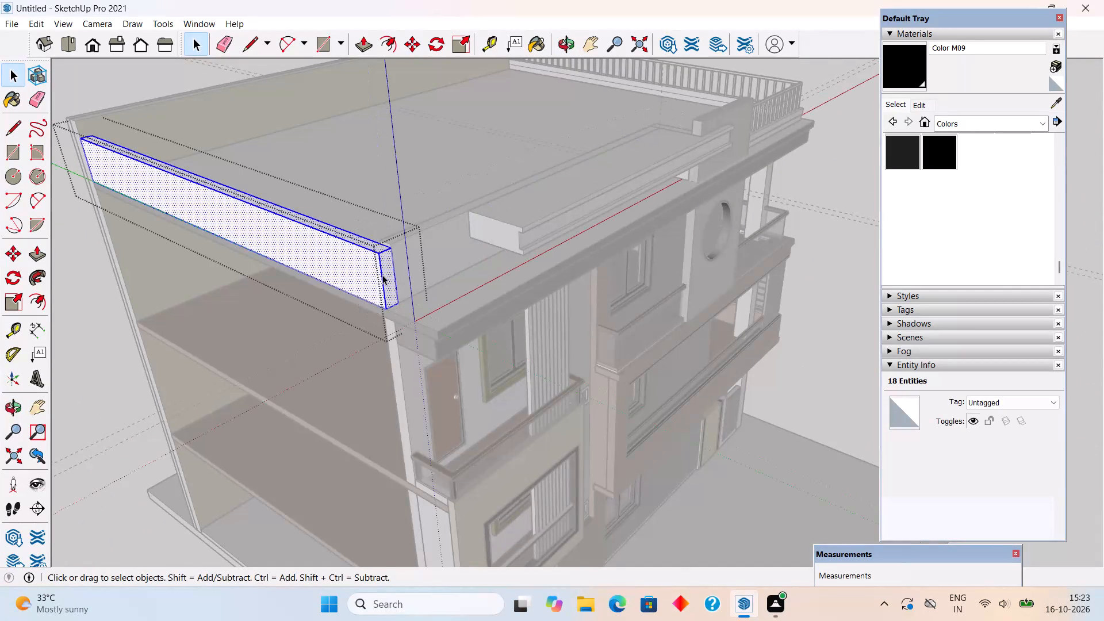
key("p")
left_click(382, 275)
left_click(380, 241)
key("space")
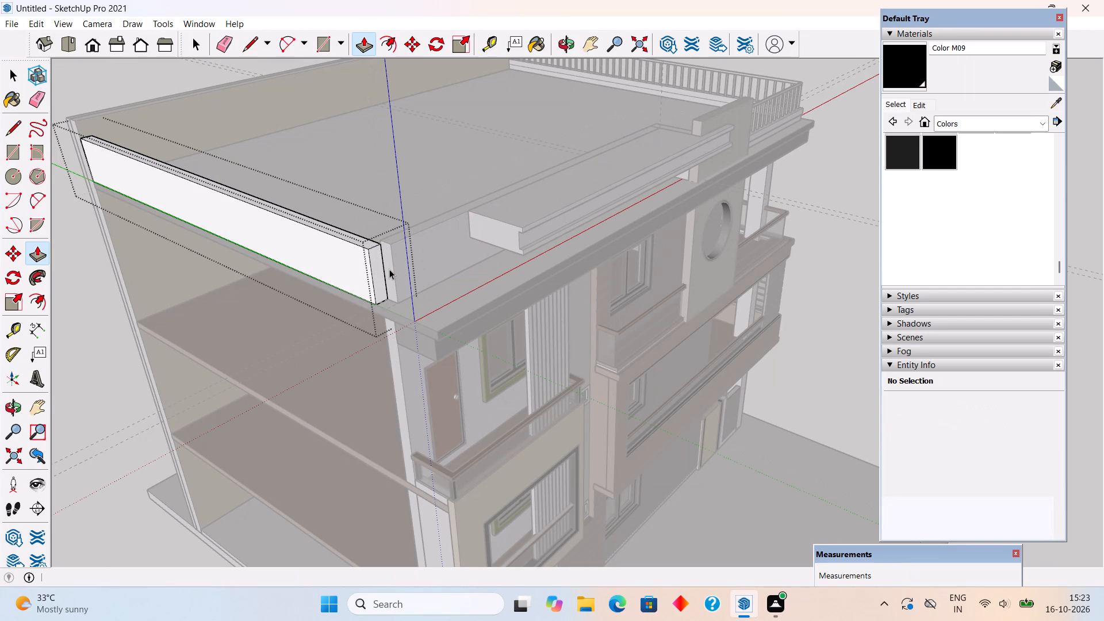
Push/Pull the end of the 9" front parapet wall out to the side parapet wall's outer face and close the group.
triple_click(389, 269)
key("p")
left_click(389, 269)
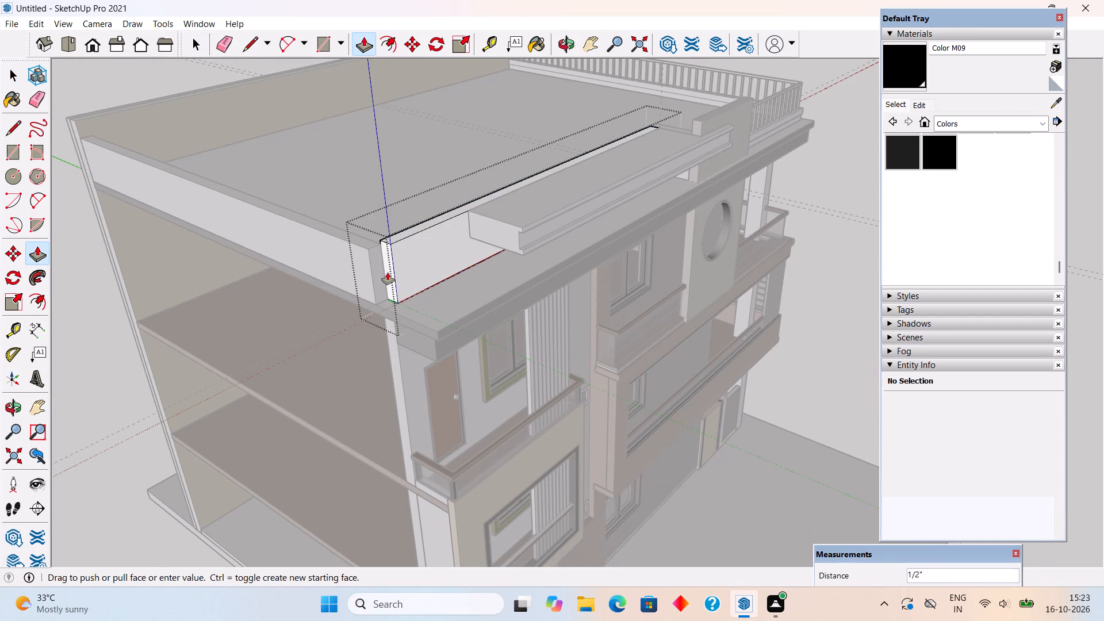
left_click(356, 261)
scroll(356, 261, "down", 5)
key("space")
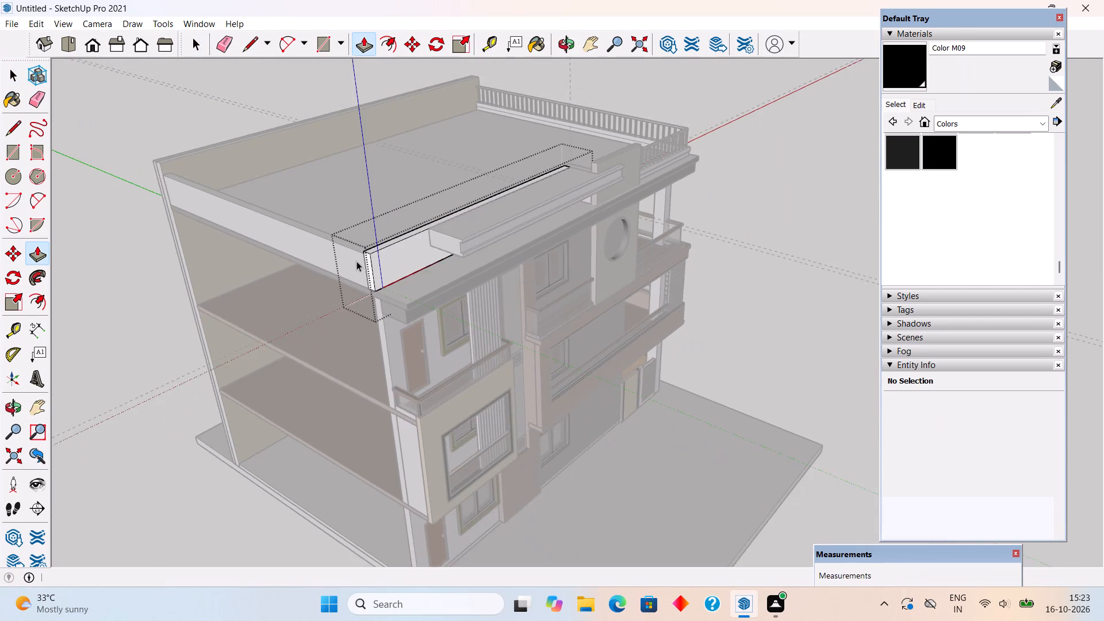
scroll(356, 261, "down", 5)
left_click(626, 214)
Sample Color M02 from the recessed panel between the brick-clad strips and paint the C-shaped parapet trim with it.
middle_click_drag(585, 285, 294, 106)
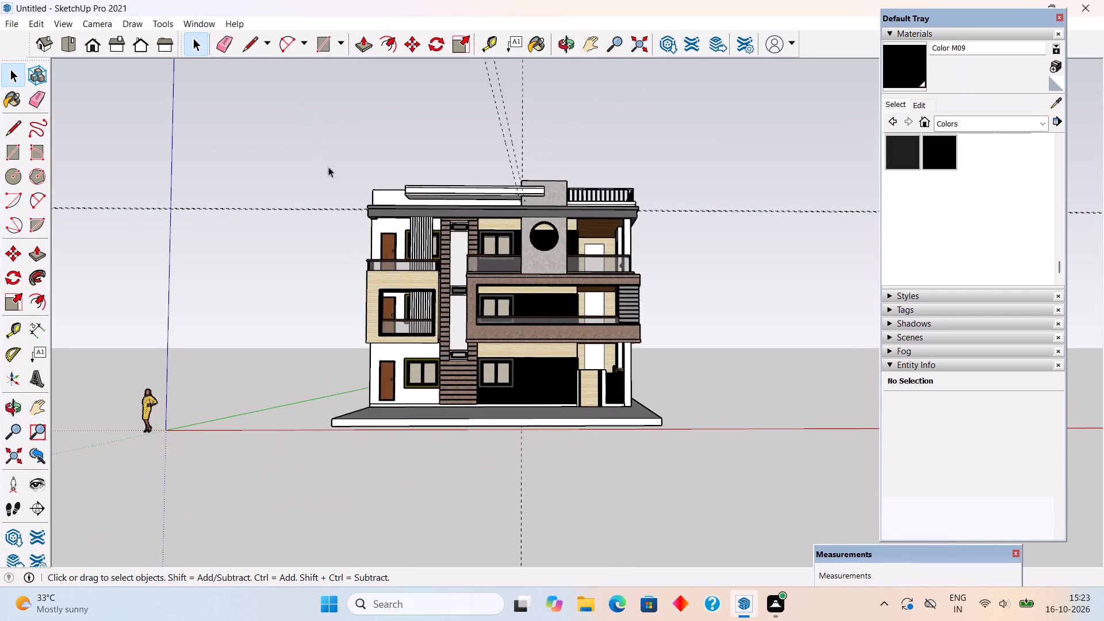
middle_click_drag(579, 229, 572, 211)
scroll(572, 211, "up", 3)
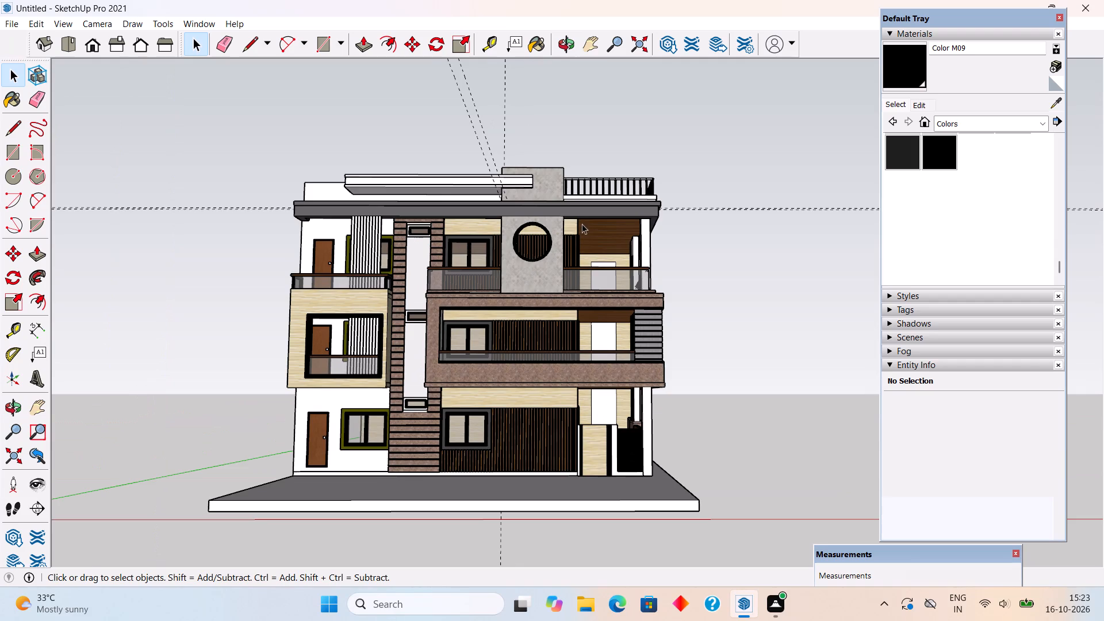
middle_click_drag(582, 248, 574, 285)
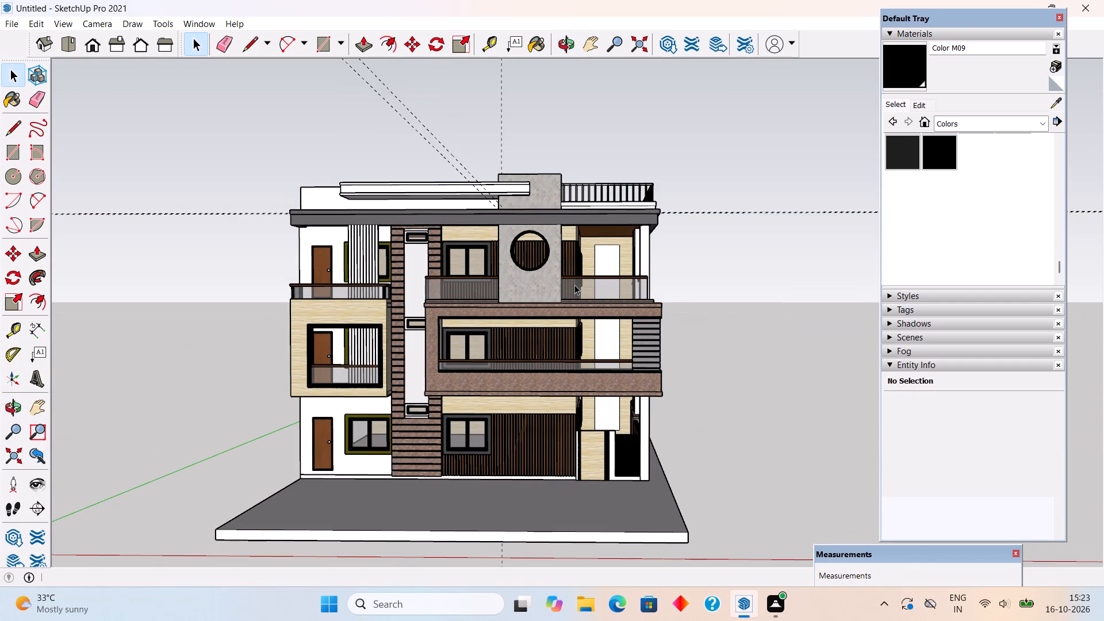
scroll(574, 285, "up", 1)
middle_click(420, 217)
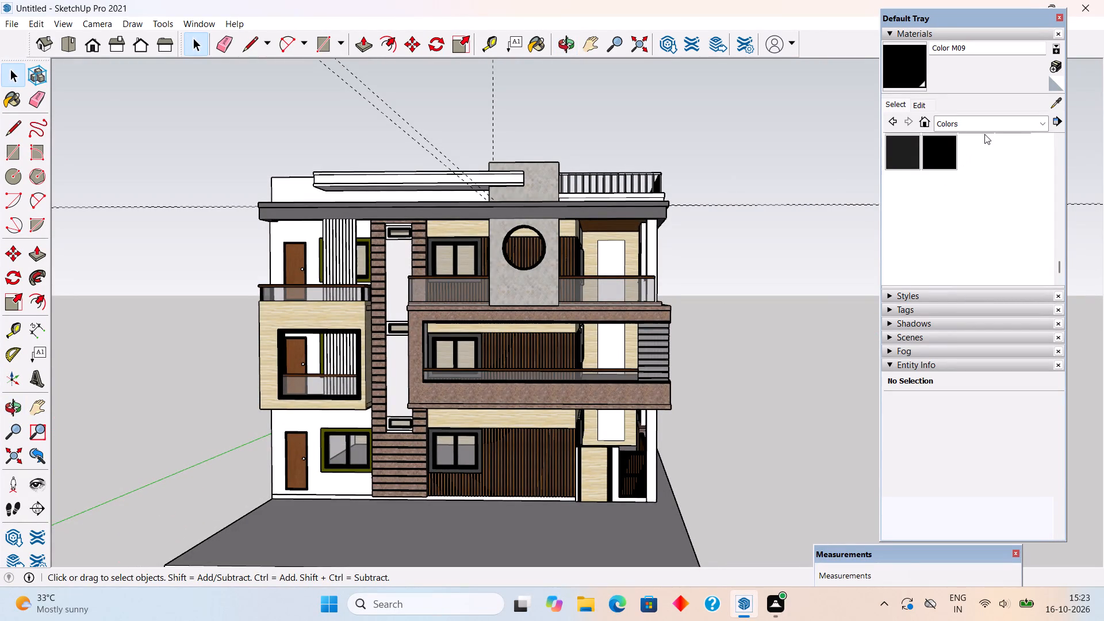
left_click(1051, 109)
left_click(399, 267)
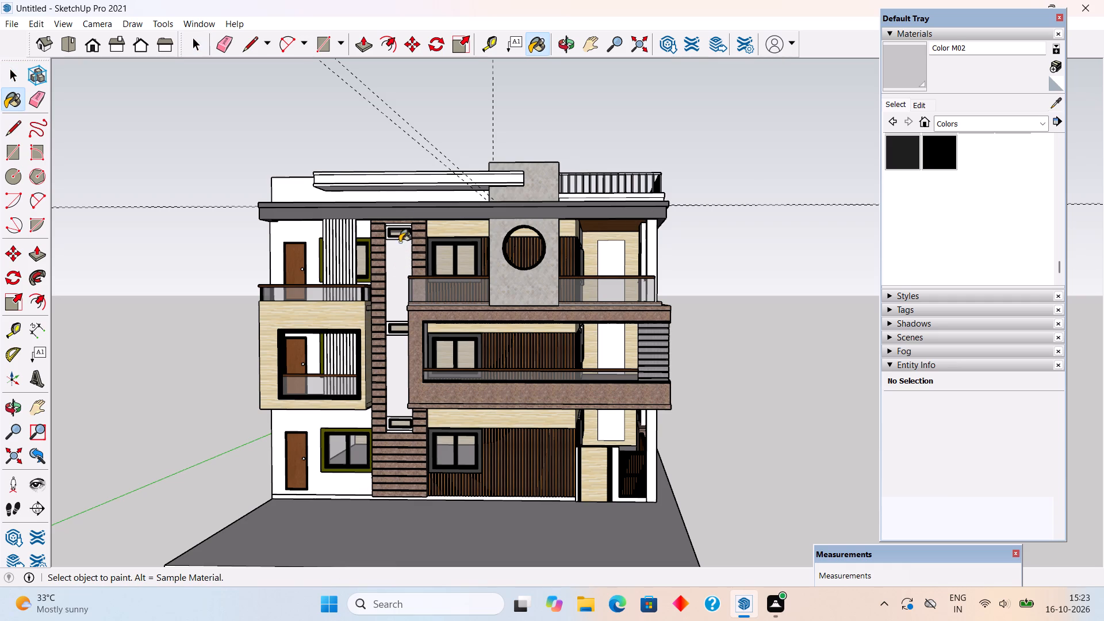
left_click(415, 183)
middle_click_drag(420, 191, 404, 222)
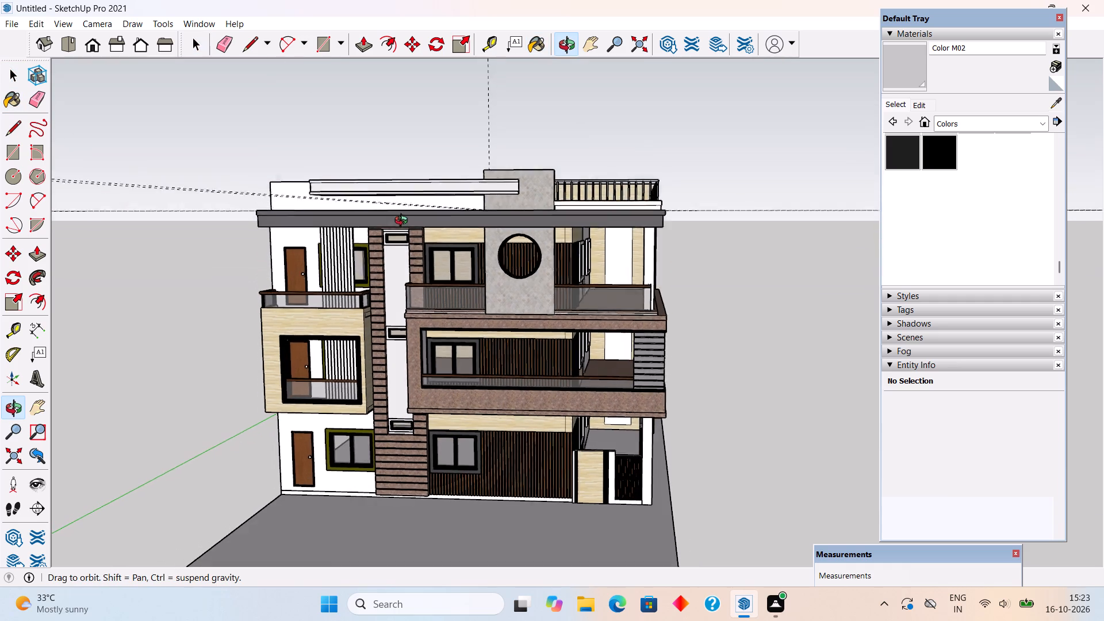
middle_click_drag(404, 222, 402, 225)
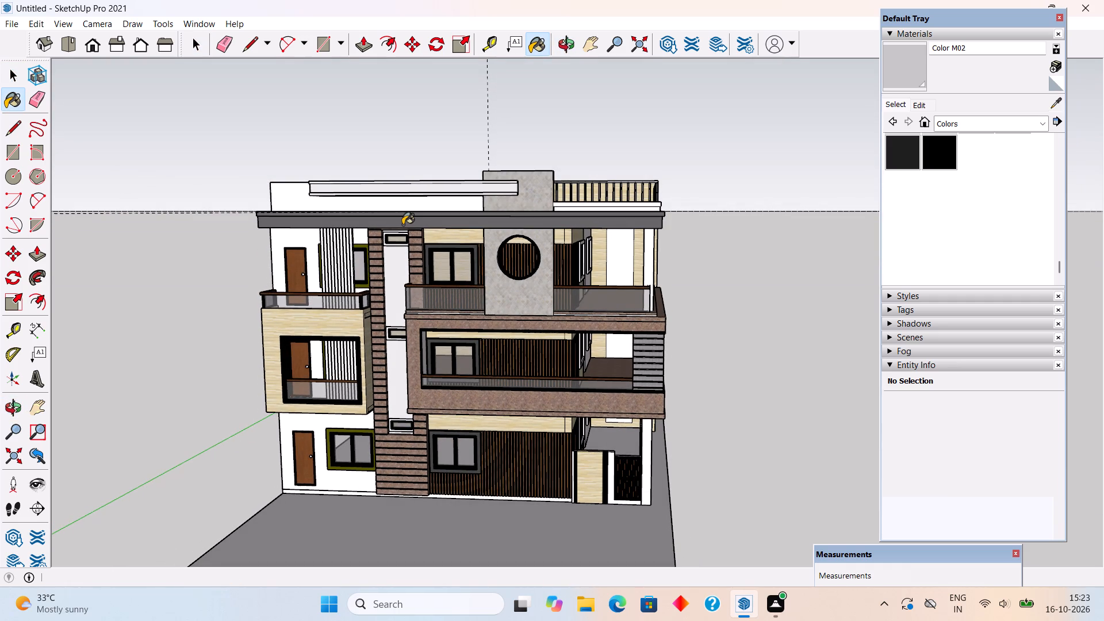
key("space")
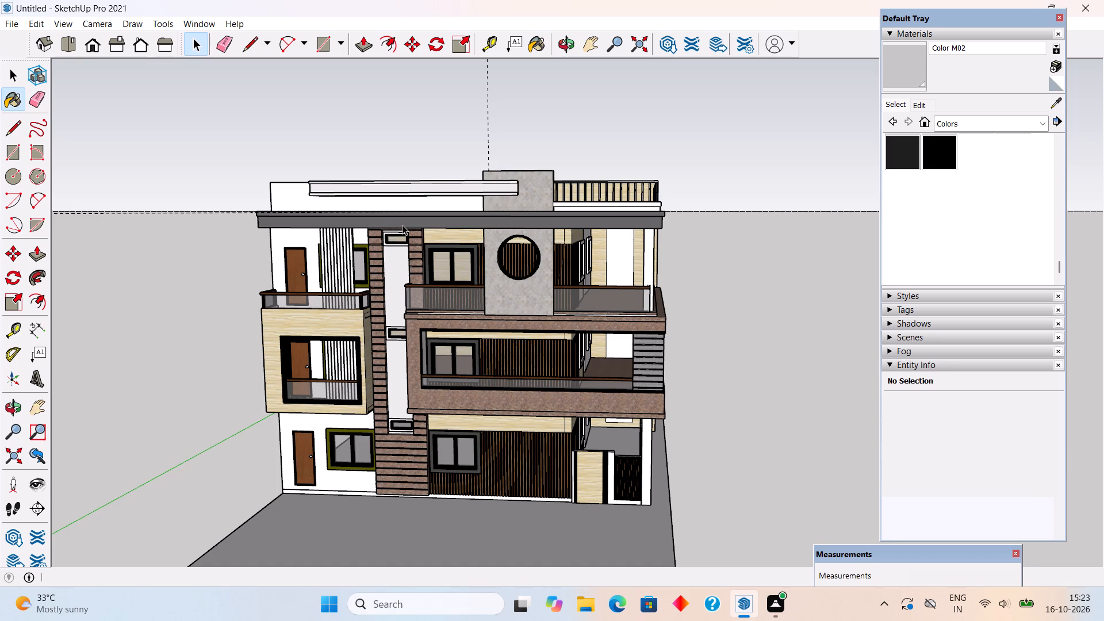
Sample Wood Veneer 01 from the balcony handrail and paint the front face of the terrace railing wall's projecting upper band.
scroll(695, 180, "up", 4)
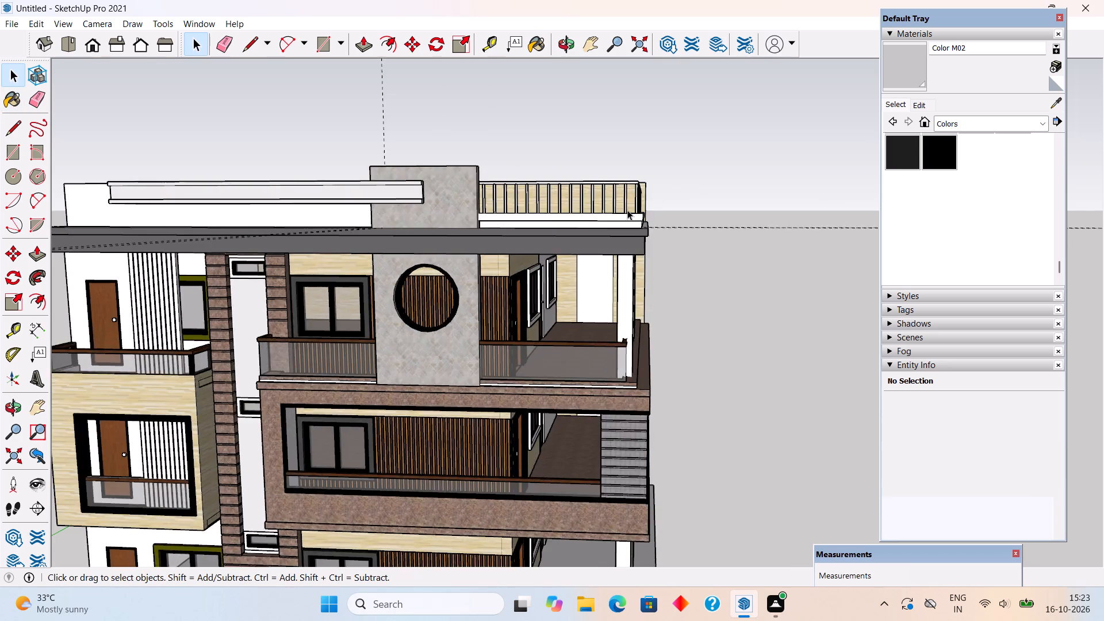
scroll(627, 210, "up", 8)
middle_click_drag(599, 232, 545, 255)
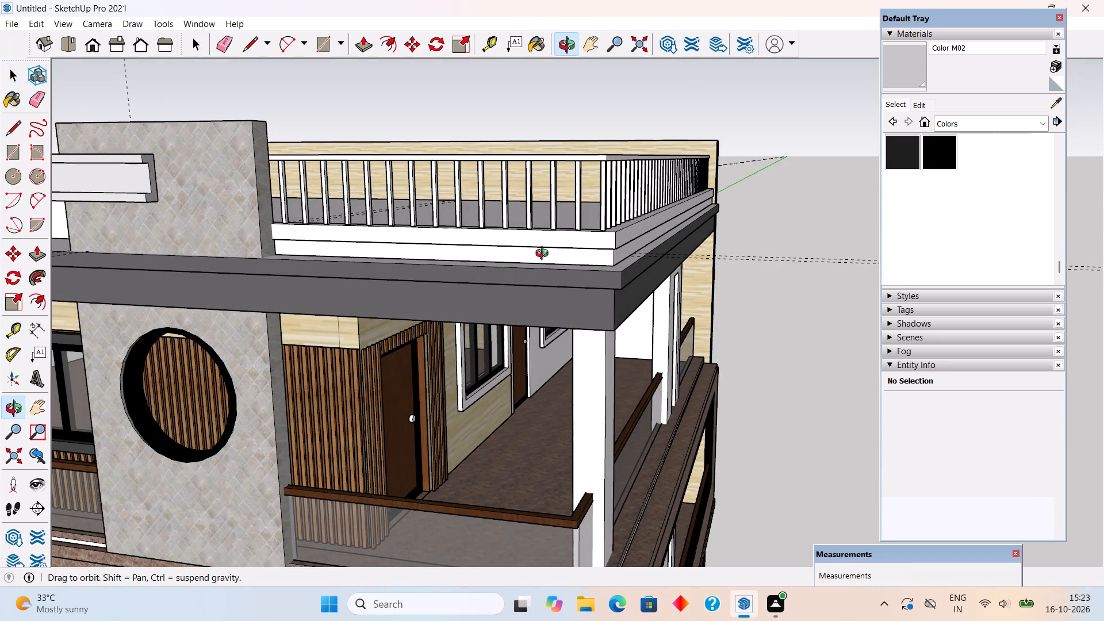
middle_click_drag(545, 255, 533, 260)
scroll(516, 235, "up", 3)
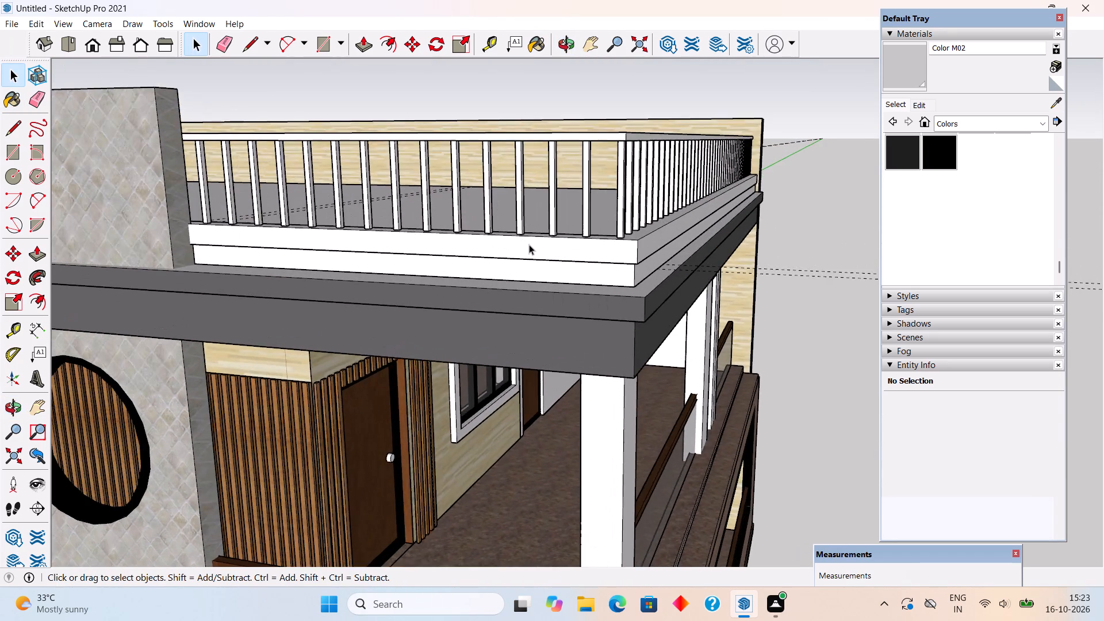
triple_click(529, 244)
left_click(529, 244)
scroll(529, 244, "up", 4)
left_click(533, 253)
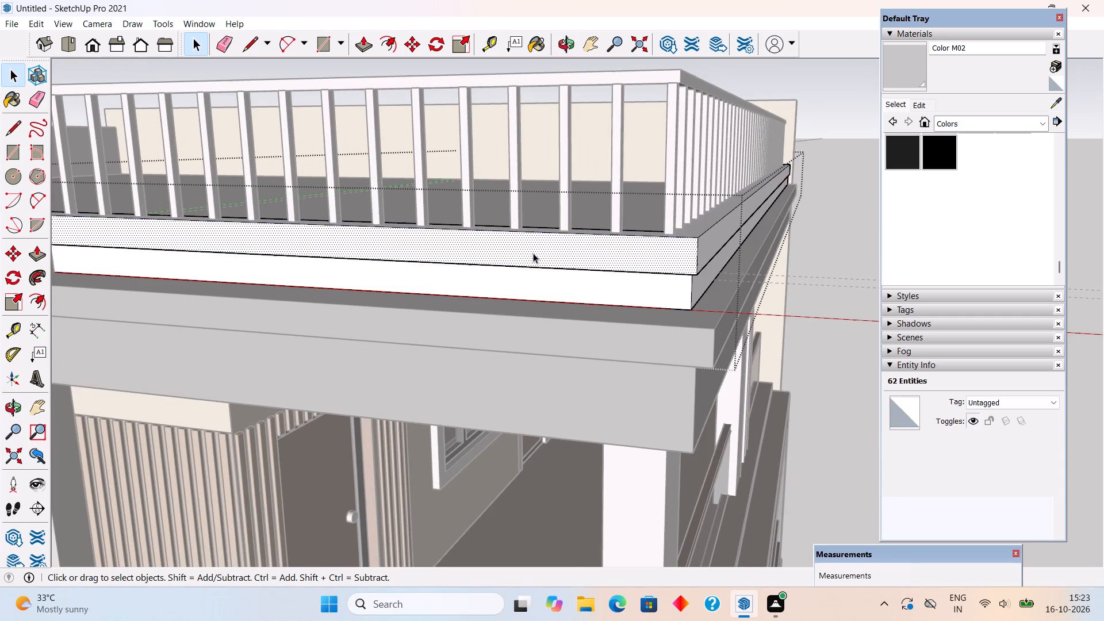
scroll(533, 253, "down", 4)
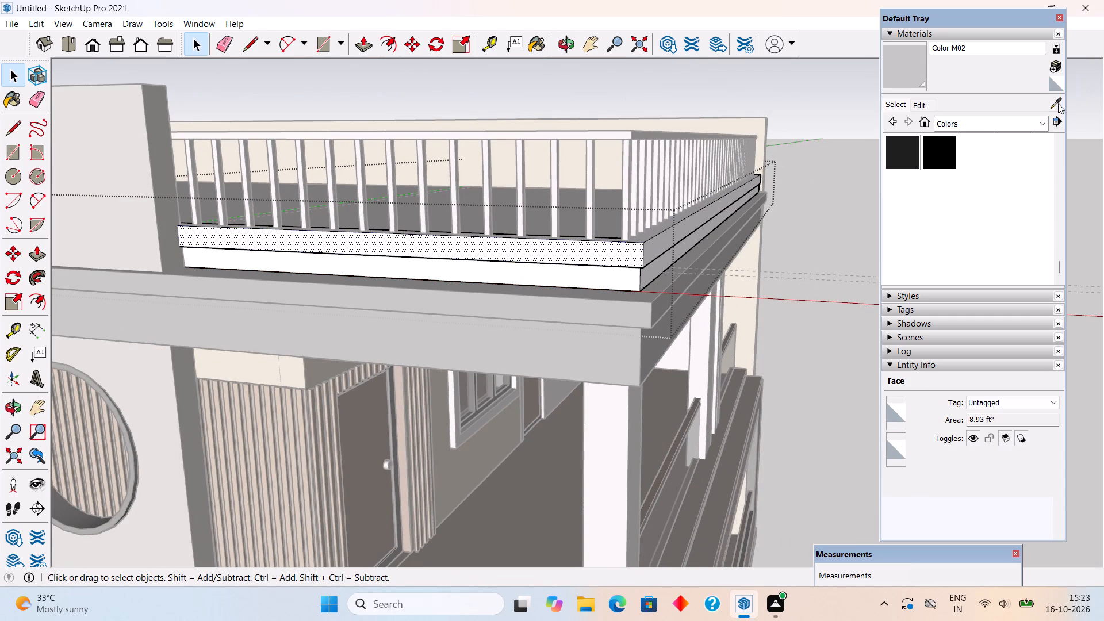
left_click(1056, 105)
left_click(667, 460)
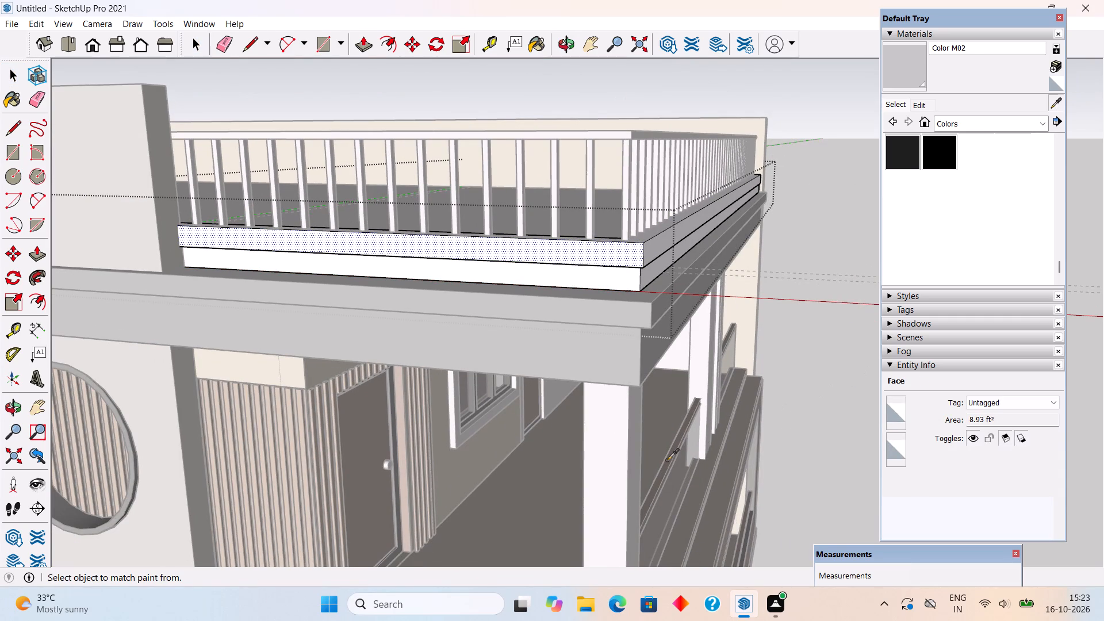
left_click(519, 245)
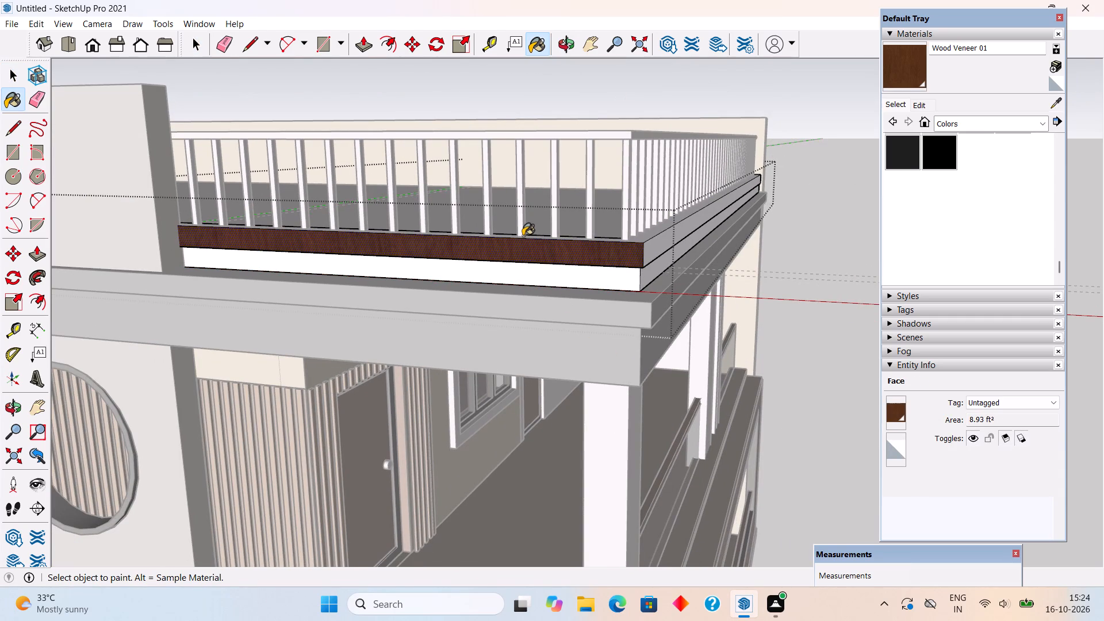
Paint the top and side faces of the railing wall's projecting band with Wood Veneer 01 and close the group.
left_click(523, 236)
middle_click_drag(568, 264, 524, 325)
scroll(513, 294, "up", 4)
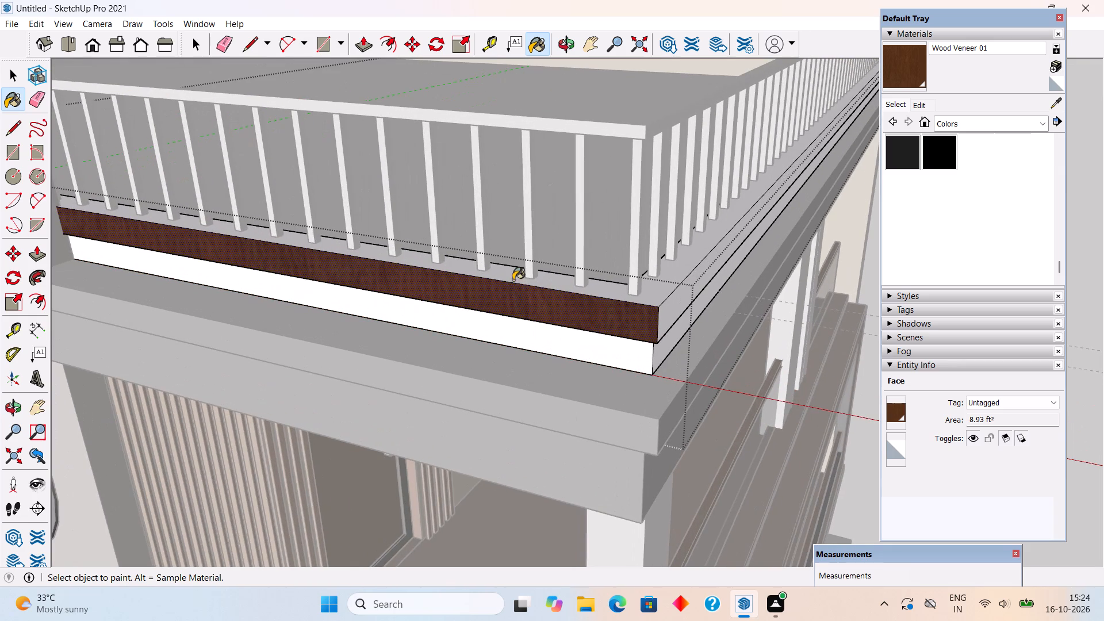
left_click(513, 280)
middle_click_drag(615, 322, 527, 291)
left_click(601, 288)
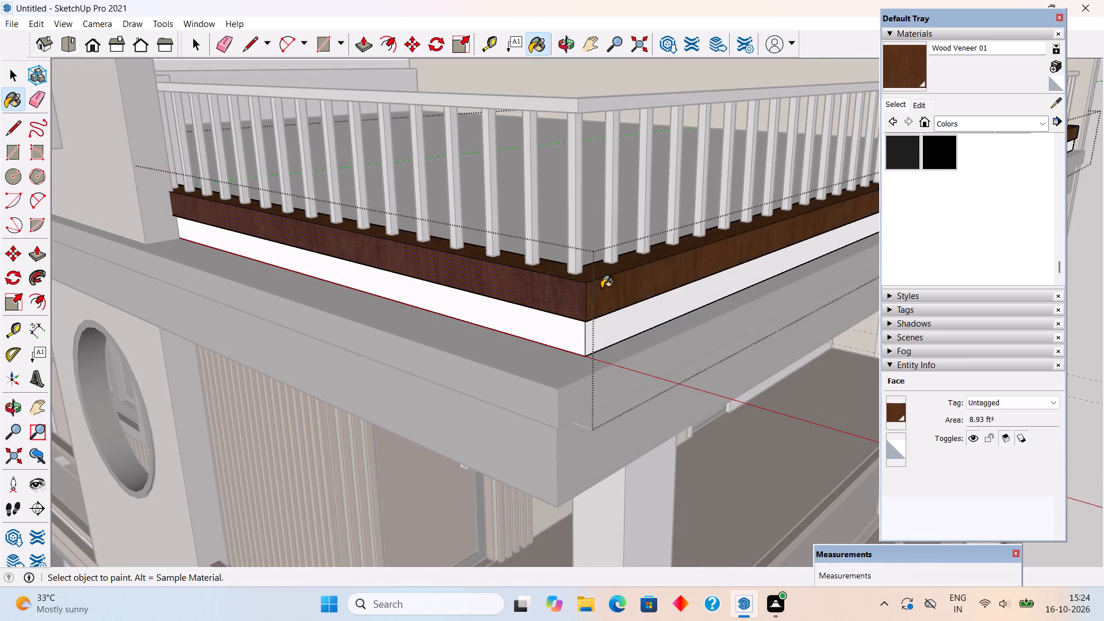
scroll(601, 288, "down", 9)
key("space")
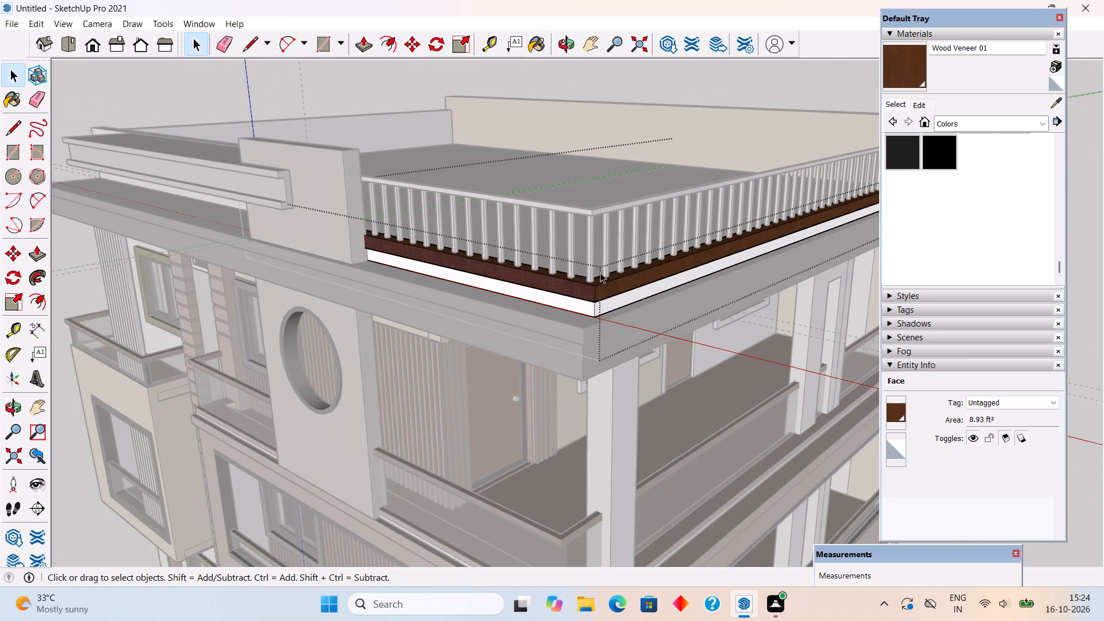
left_click(646, 91)
Paint the front face of the terrace railing's top rail with black Color M09.
scroll(543, 255, "down", 7)
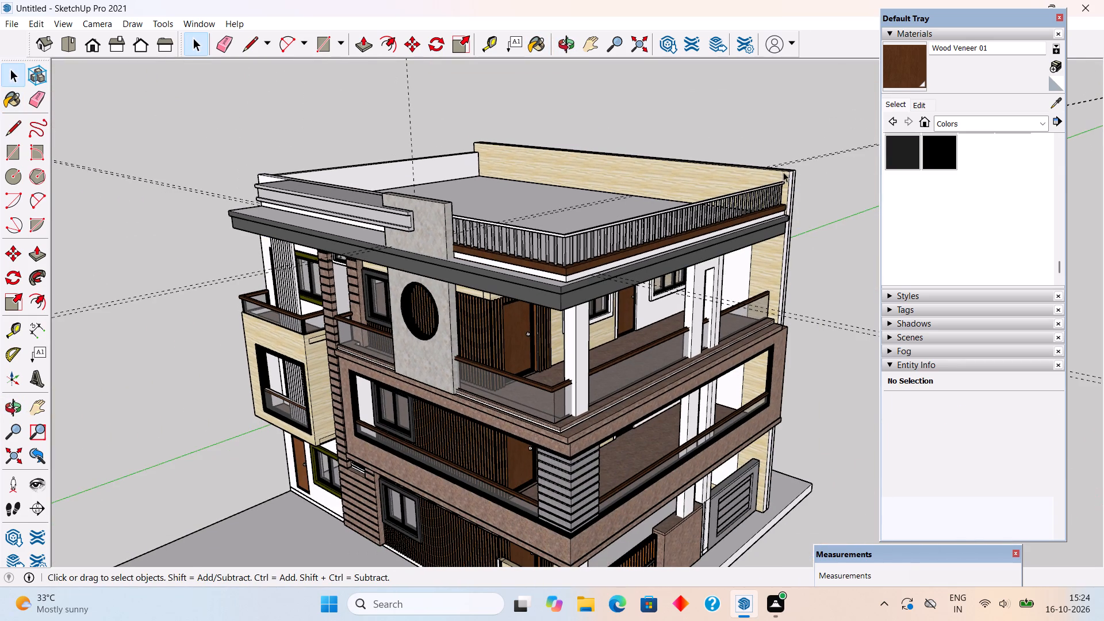
left_click(923, 153)
scroll(361, 224, "up", 4)
scroll(586, 225, "up", 4)
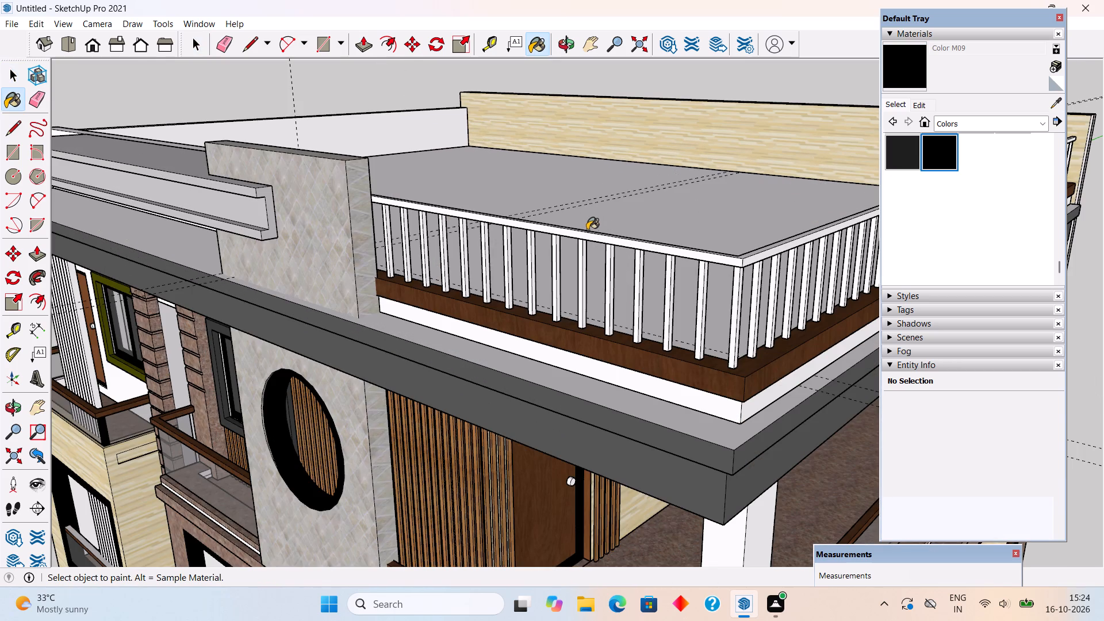
left_click(588, 236)
Select the terrace railing's entire connected top rail and make it a group.
middle_click_drag(587, 269, 529, 362)
scroll(580, 366, "up", 1)
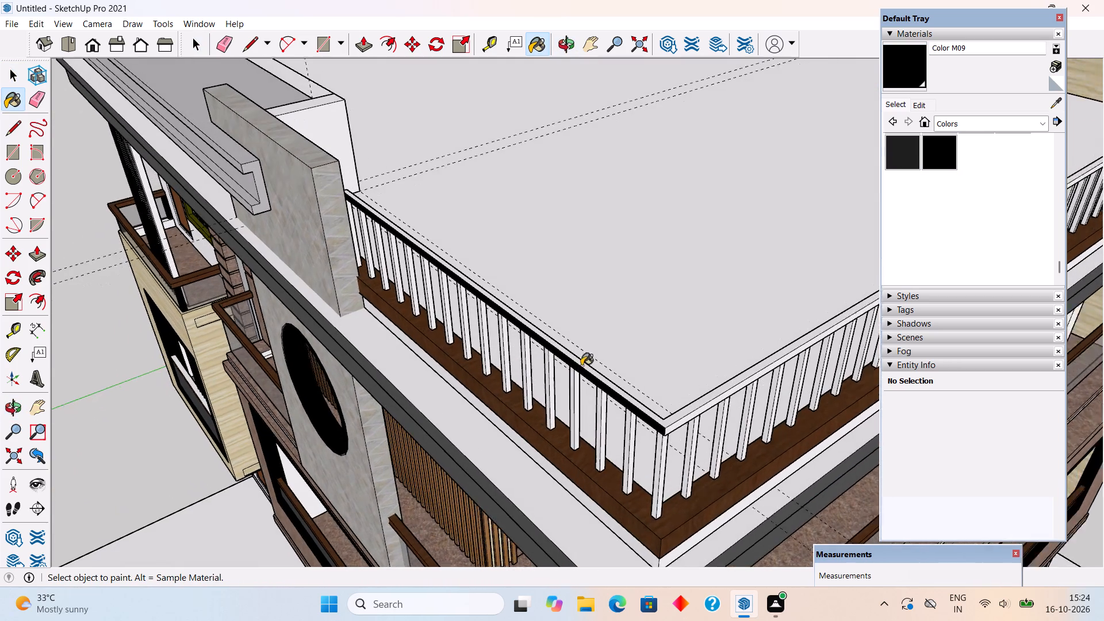
scroll(581, 366, "up", 2)
key("space")
triple_click(588, 371)
right_click(588, 371)
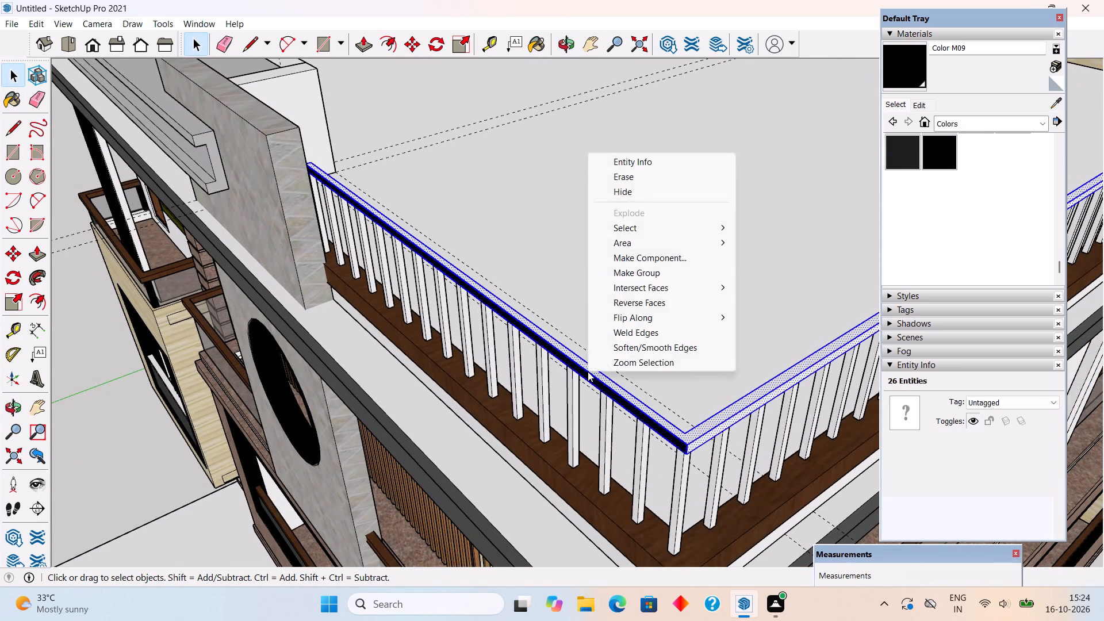
left_click(637, 269)
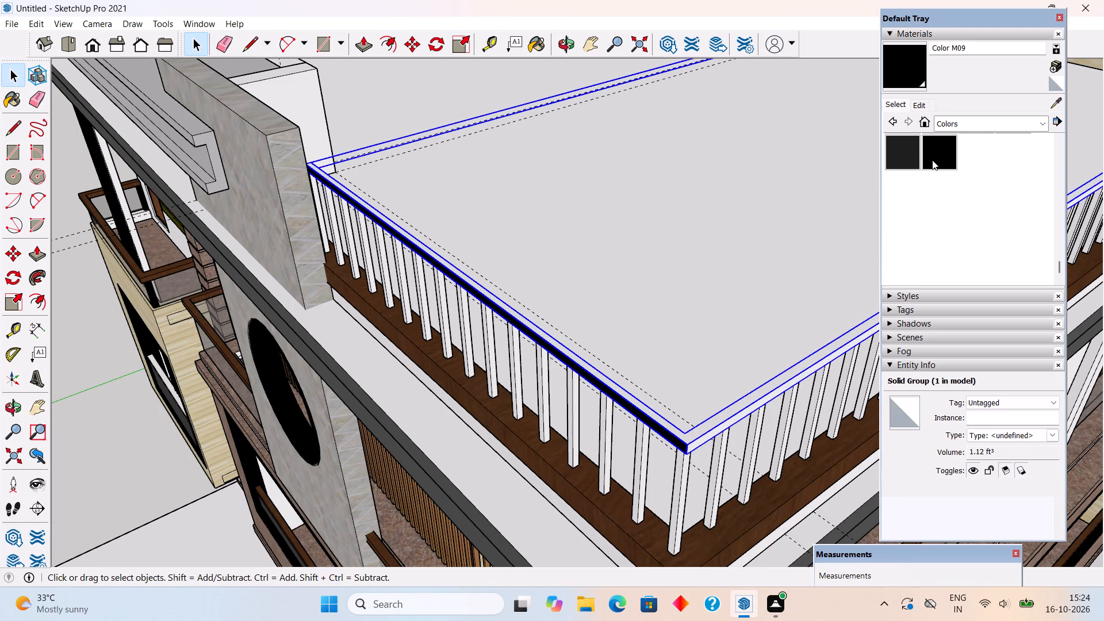
Paint the grouped top rail of the terrace railing with Color M09 and deselect it.
left_click(932, 160)
left_click(720, 421)
key("space")
scroll(720, 421, "down", 2)
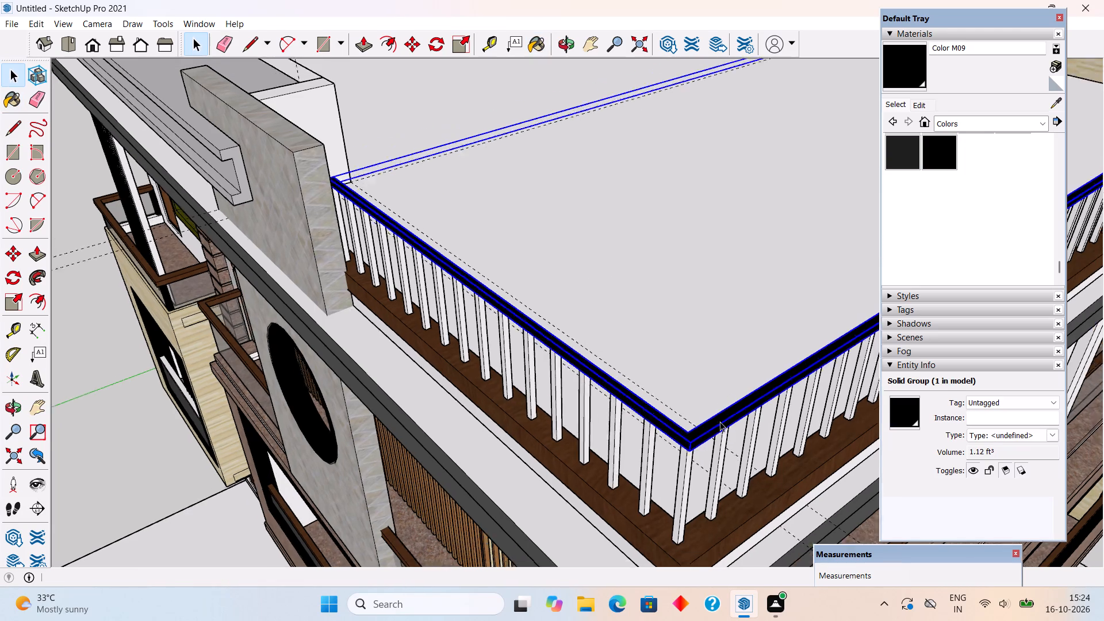
scroll(720, 421, "down", 8)
left_click(178, 343)
Examine the house's front and side elevations from a distance and from below for parts still uncoloured.
scroll(195, 390, "down", 5)
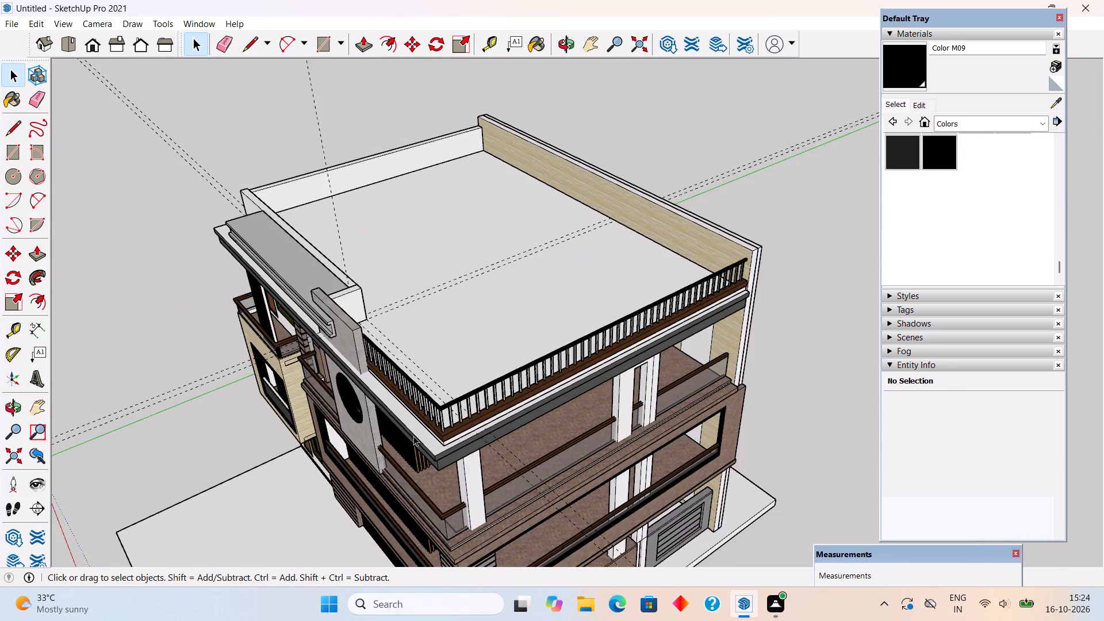
middle_click_drag(418, 425, 513, 286)
middle_click_drag(506, 383, 562, 274)
scroll(562, 274, "down", 2)
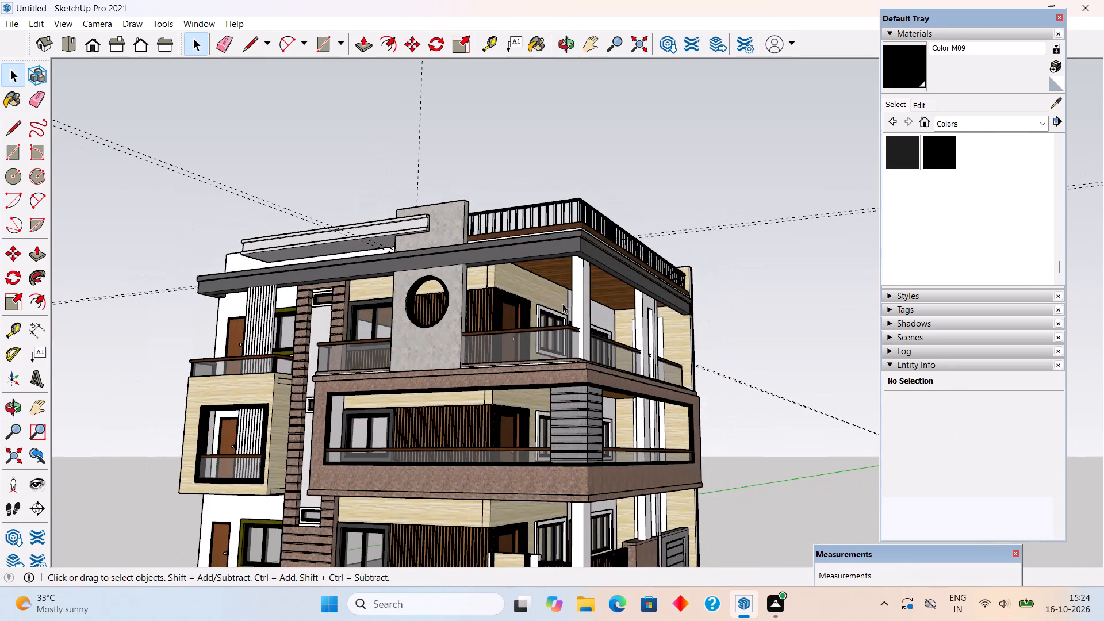
scroll(546, 335, "down", 3)
middle_click_drag(523, 394, 520, 428)
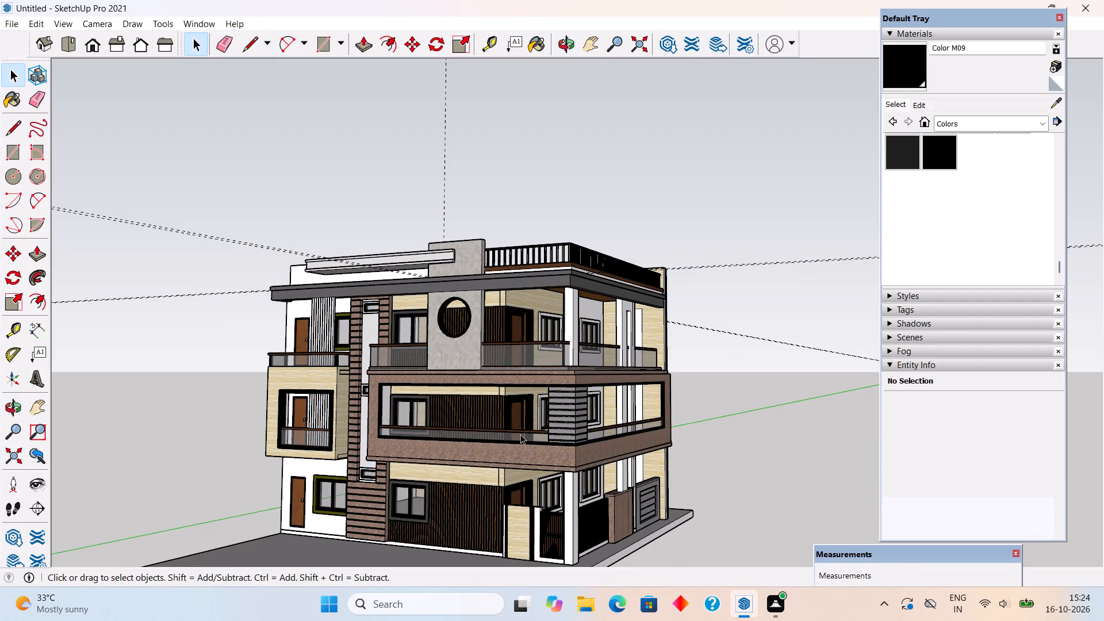
scroll(637, 545, "up", 2)
middle_click_drag(581, 503, 554, 391)
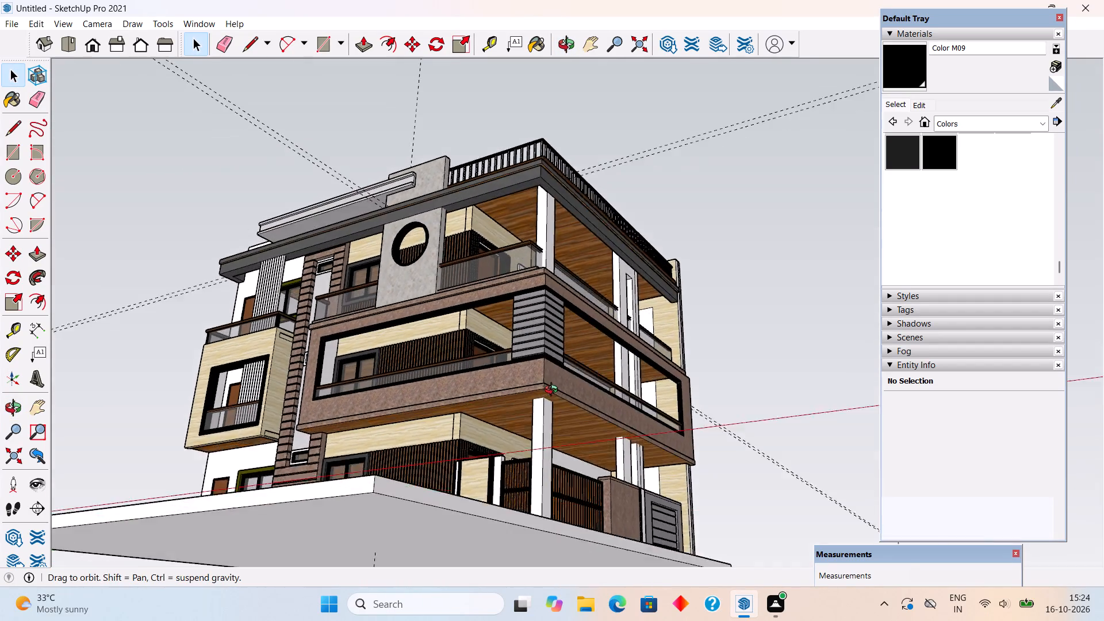
middle_click_drag(554, 391, 549, 361)
Open the corner column and draw edges across its two outer faces just below the first-floor slab.
scroll(524, 453, "up", 4)
triple_click(541, 439)
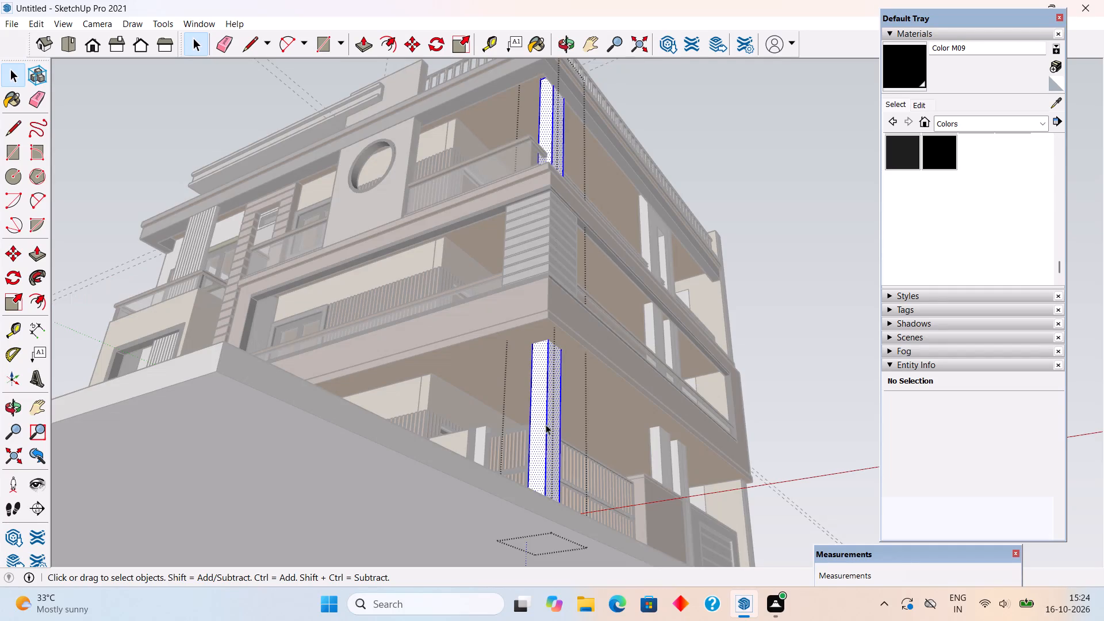
middle_click_drag(546, 438, 546, 472)
scroll(530, 399, "up", 10)
key("l")
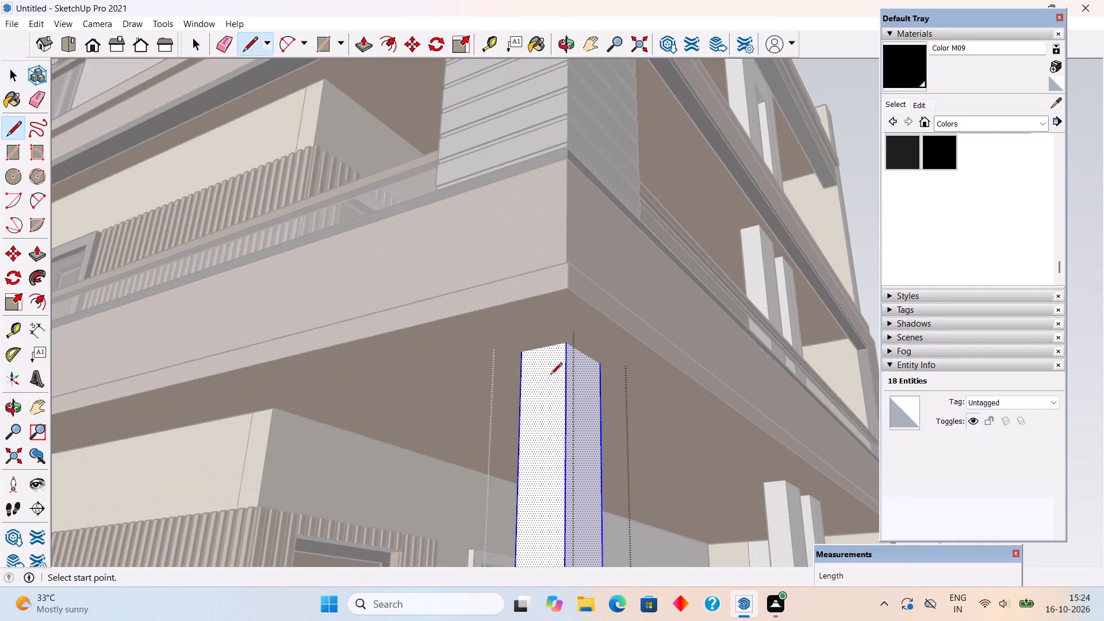
left_click(520, 351)
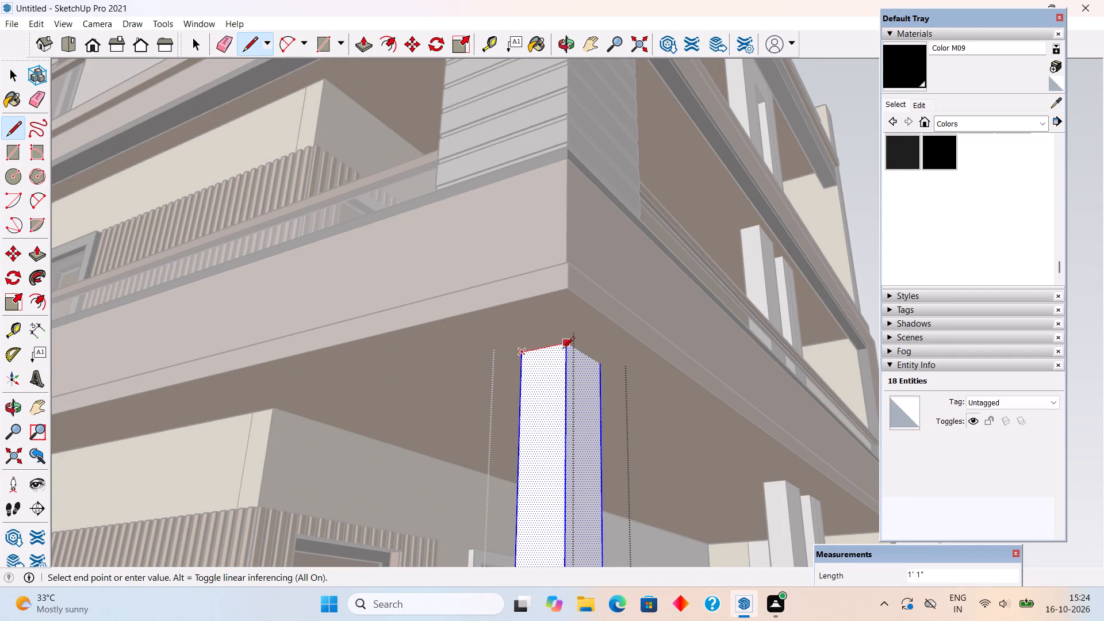
left_click(563, 349)
left_click(570, 344)
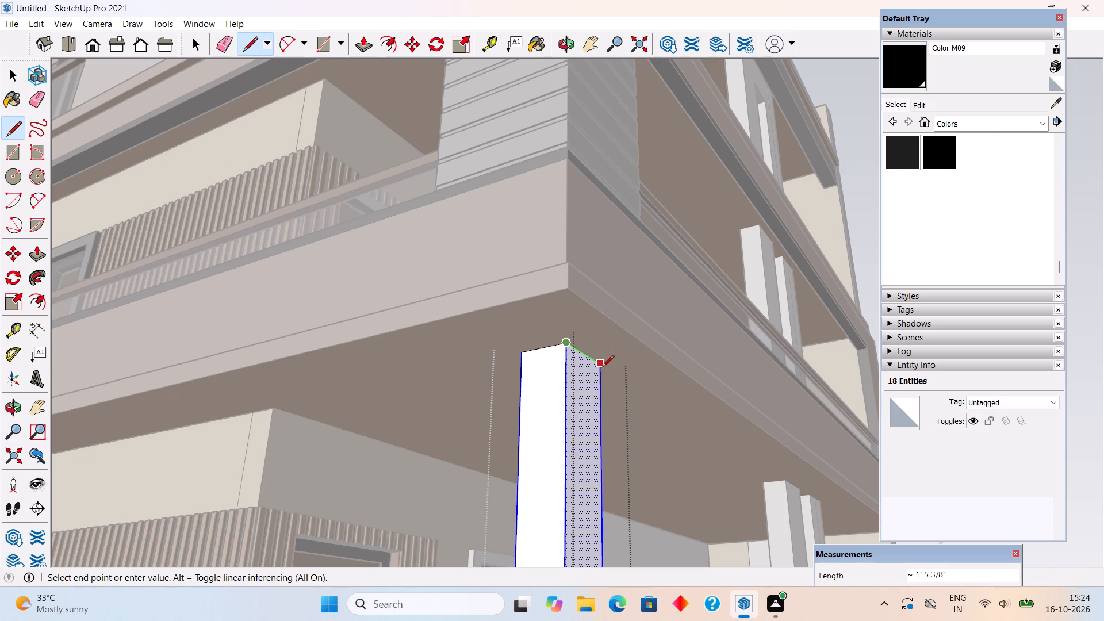
middle_click_drag(602, 368, 421, 417)
scroll(426, 419, "up", 3)
left_click(440, 420)
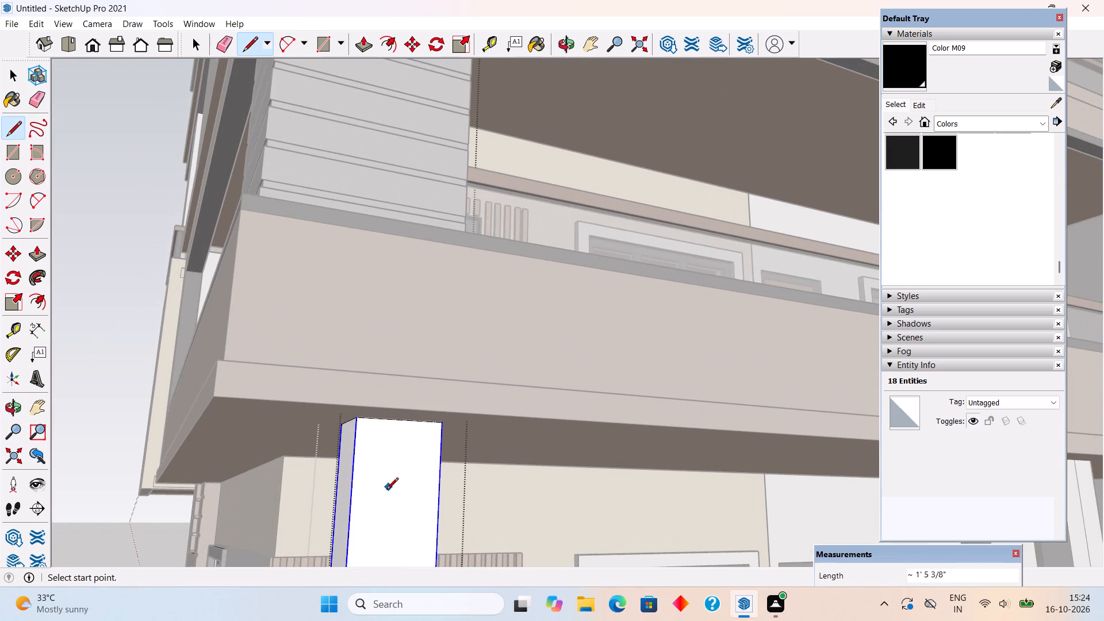
Draw matching edges across the corner column's two remaining faces at the first-floor slab's underside.
middle_click_drag(384, 494, 843, 490)
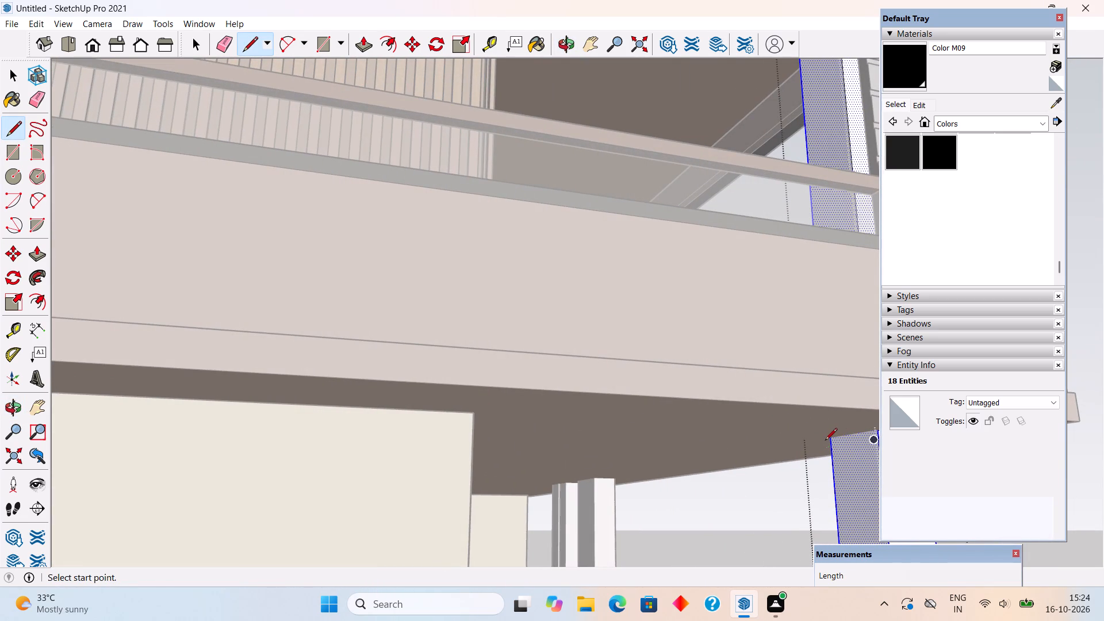
left_click(833, 440)
scroll(807, 440, "down", 4)
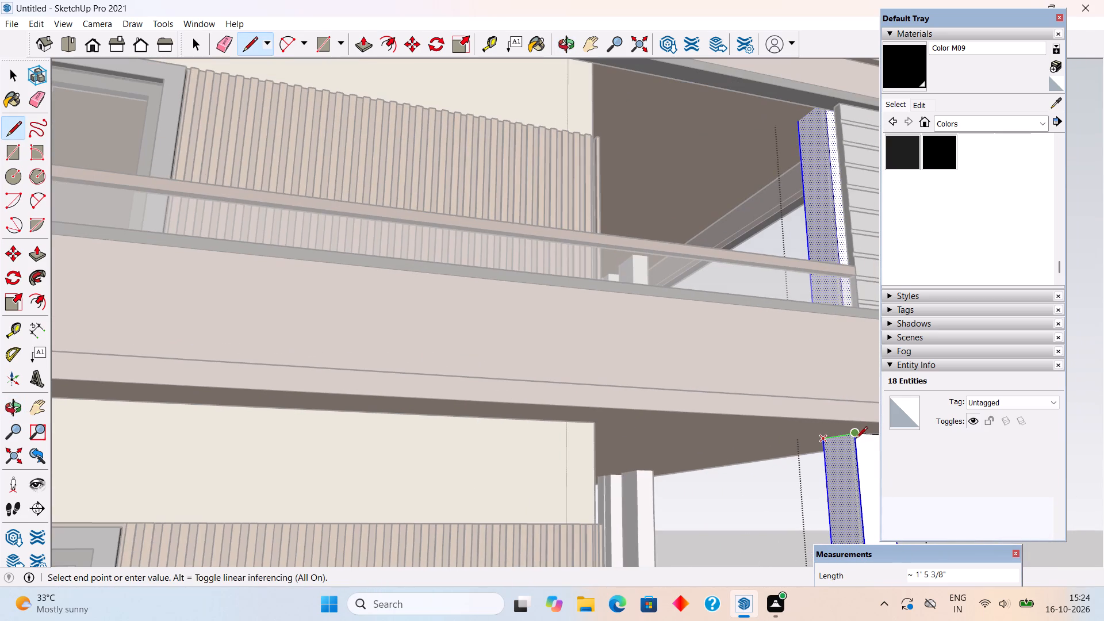
left_click(858, 438)
middle_click_drag(826, 455, 128, 475)
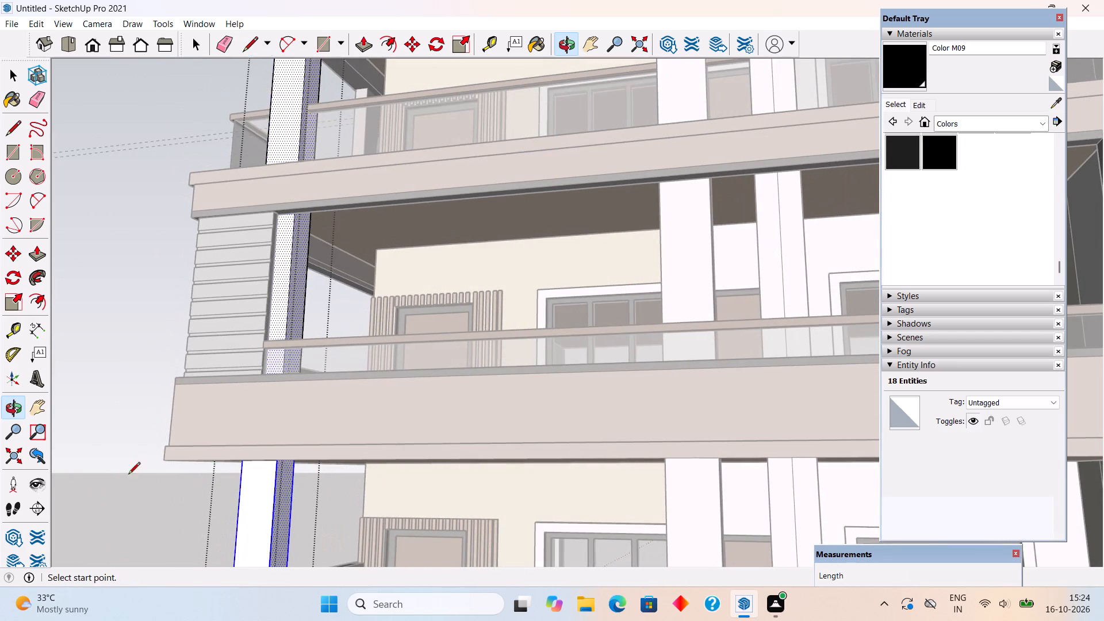
scroll(405, 473, "up", 1)
middle_click_drag(367, 445, 308, 400)
scroll(229, 424, "up", 8)
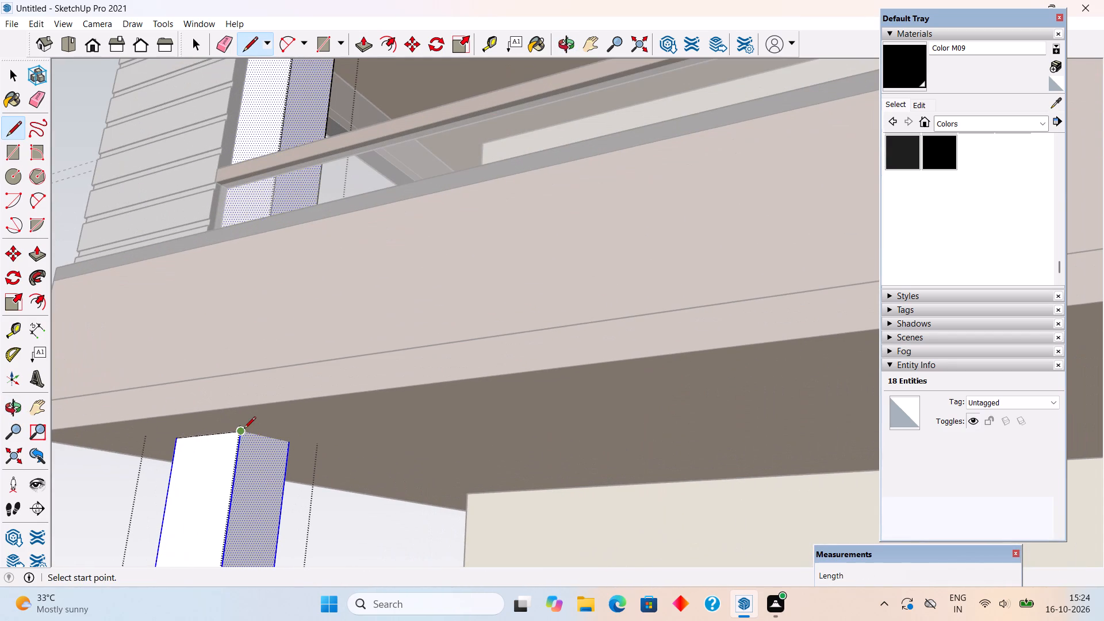
left_click(244, 430)
left_click(293, 440)
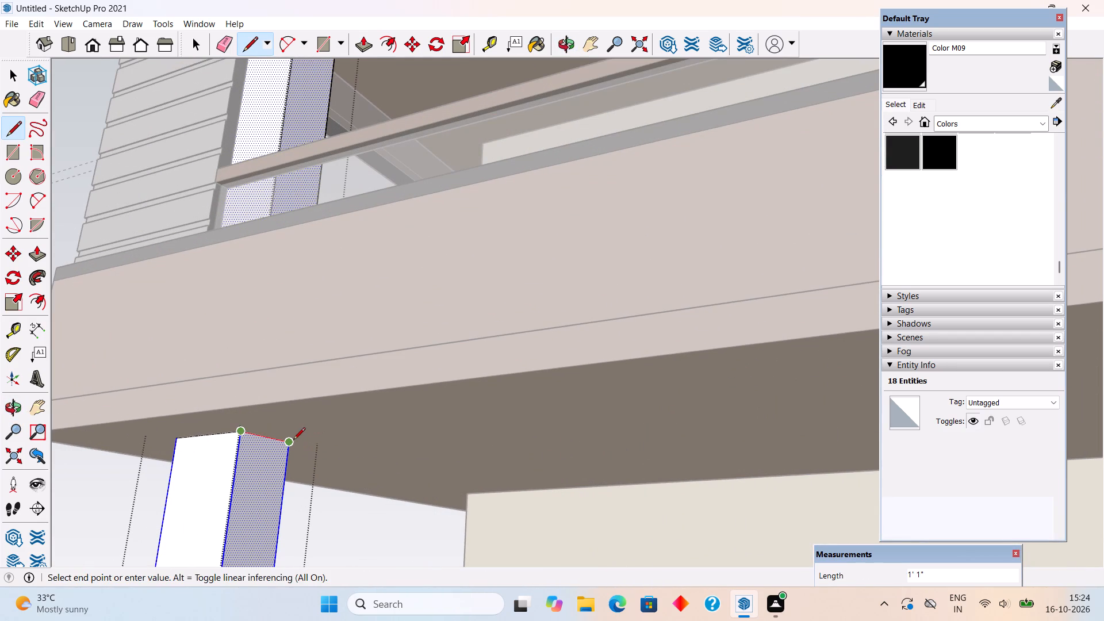
key("space")
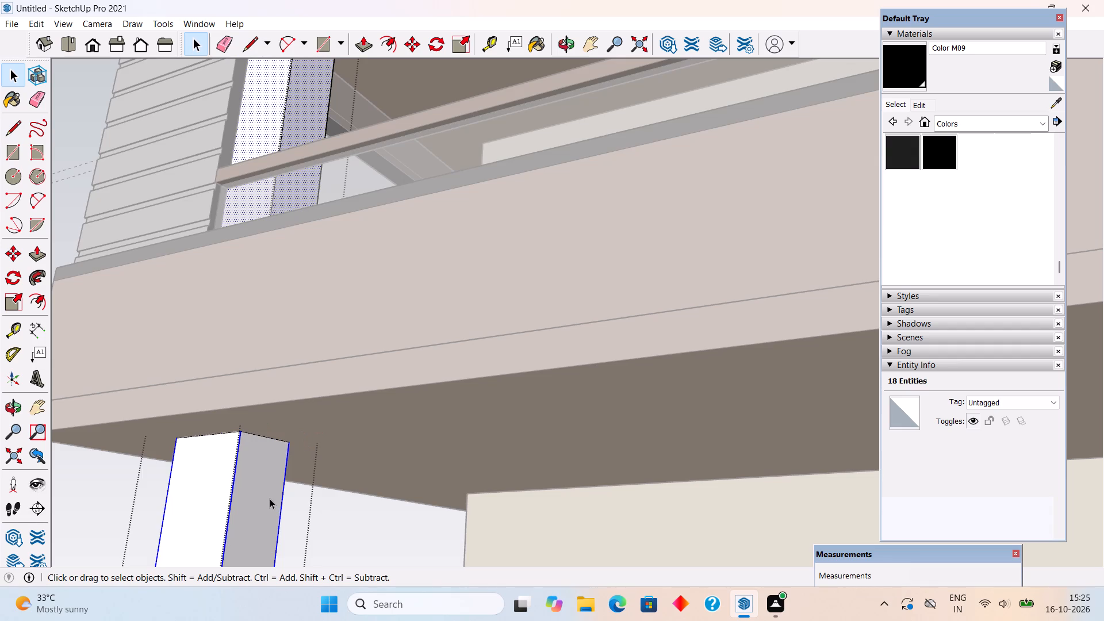
Sample Color M06 from the roof slab's edge band, paint all four ground-floor corner column faces with it, and close the column.
scroll(270, 499, "down", 17)
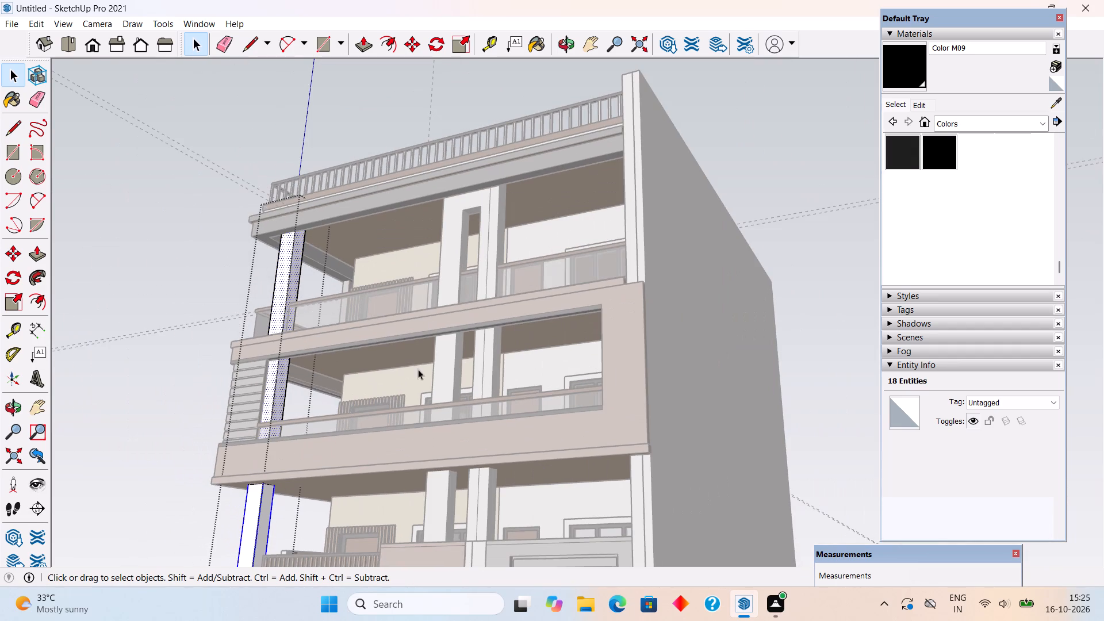
left_click(1055, 103)
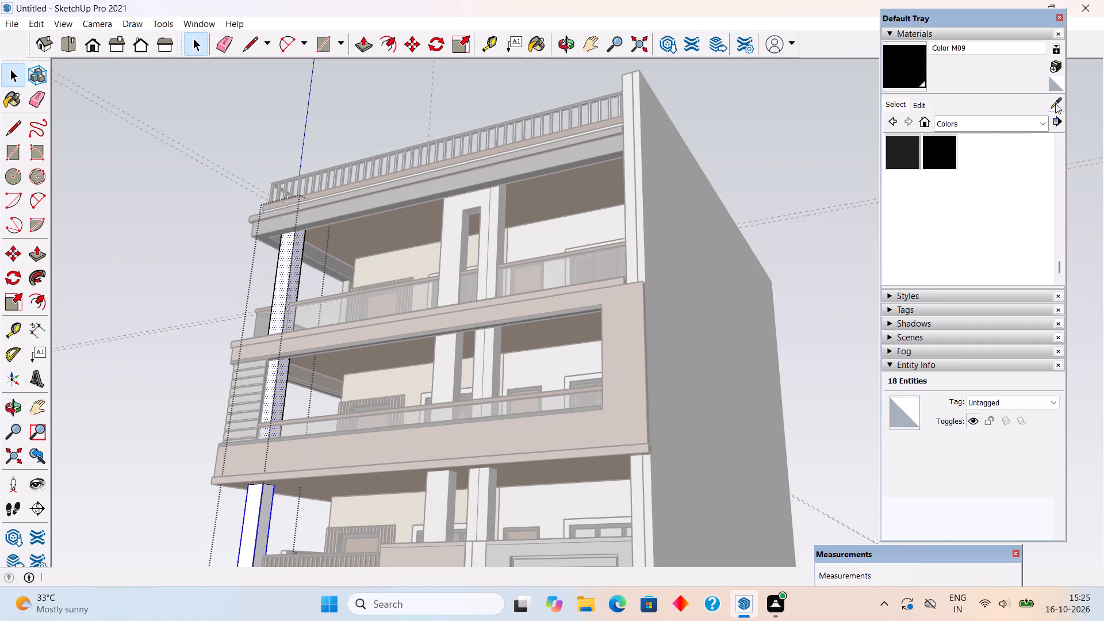
left_click(539, 161)
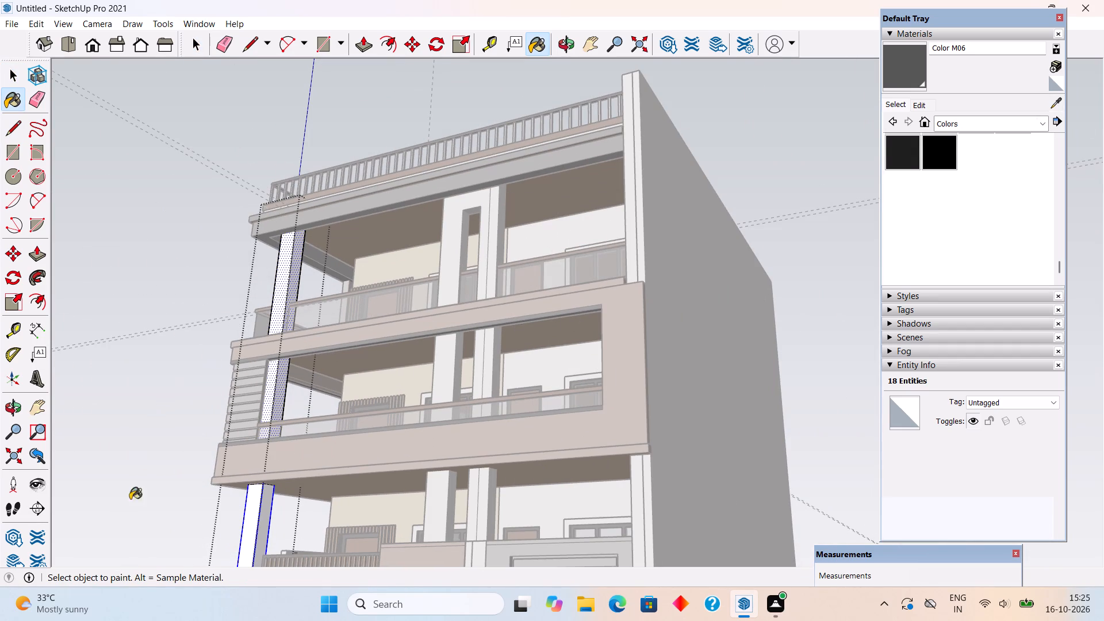
left_click(247, 516)
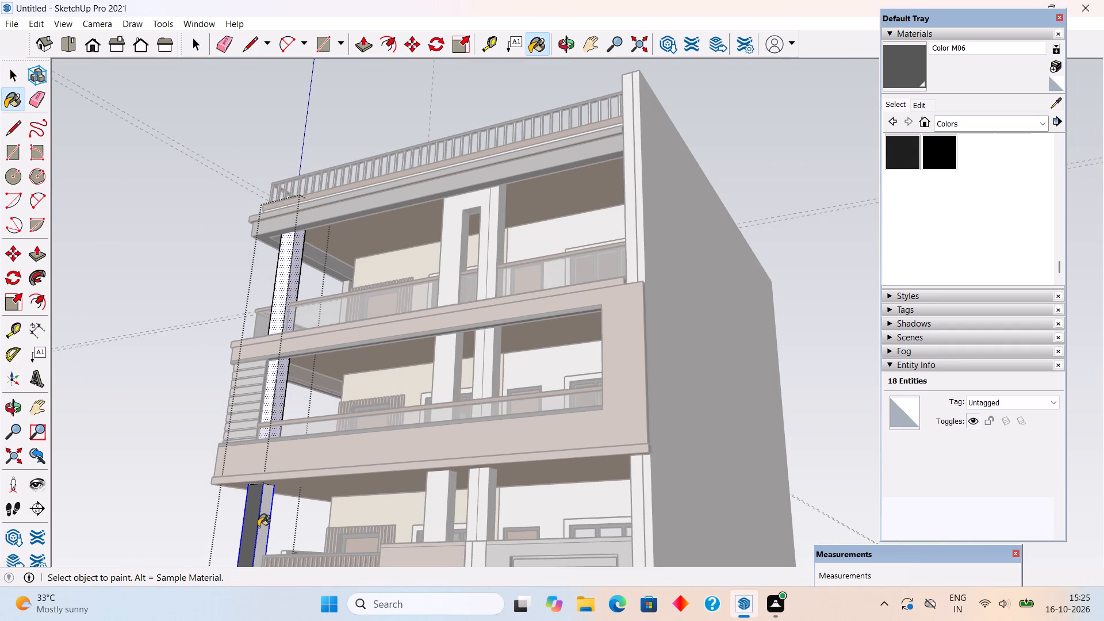
left_click(262, 528)
middle_click_drag(237, 527, 806, 516)
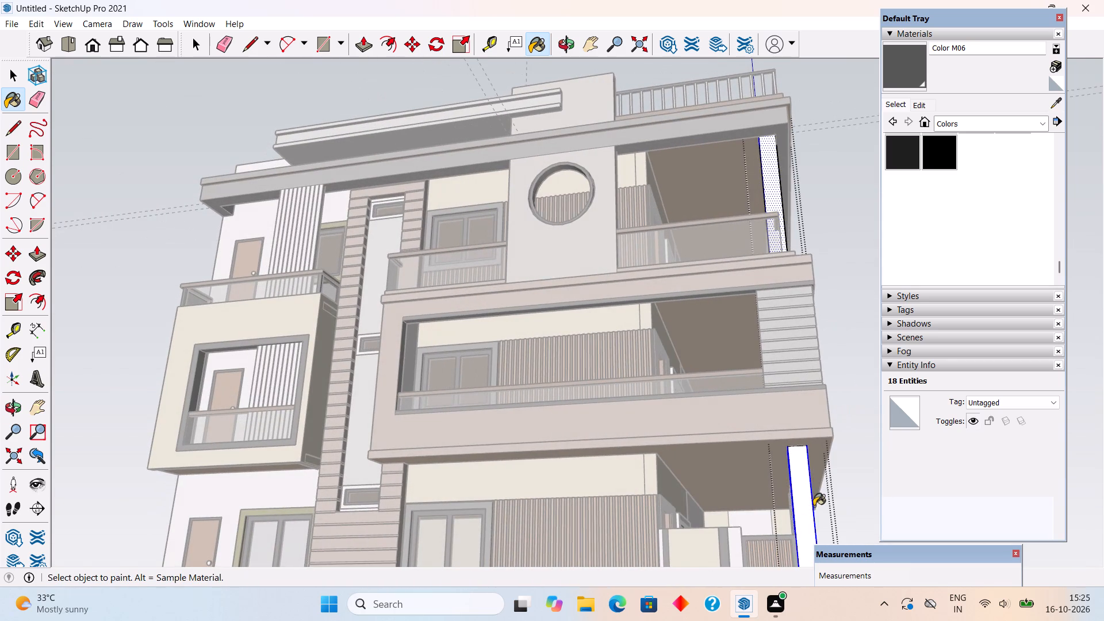
left_click(802, 515)
middle_click_drag(732, 437, 843, 467)
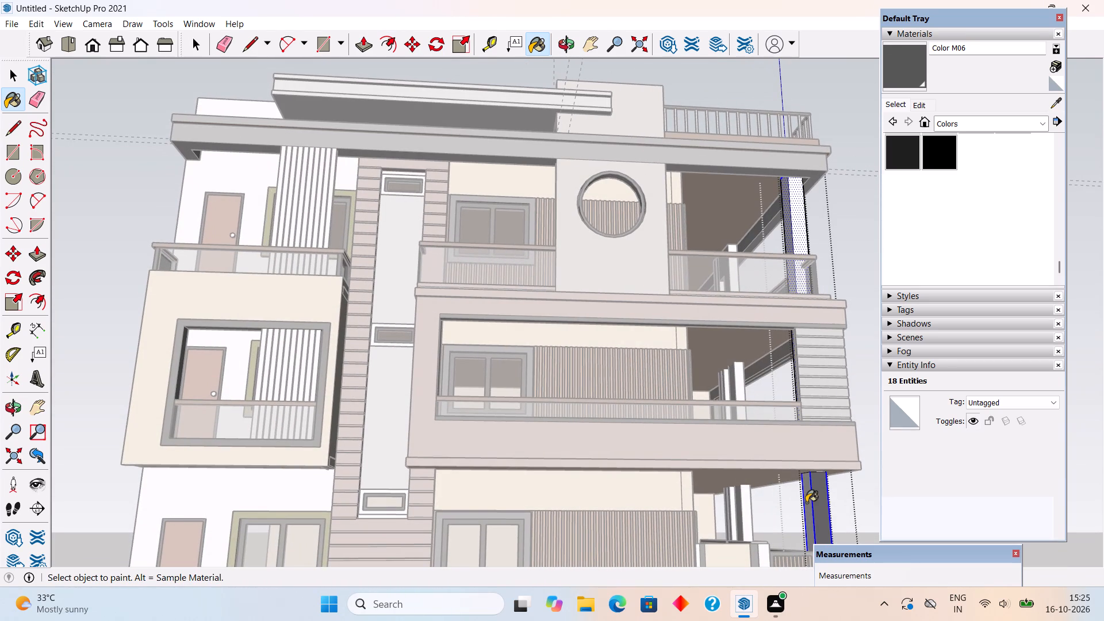
left_click(807, 502)
key("space")
left_click(855, 324)
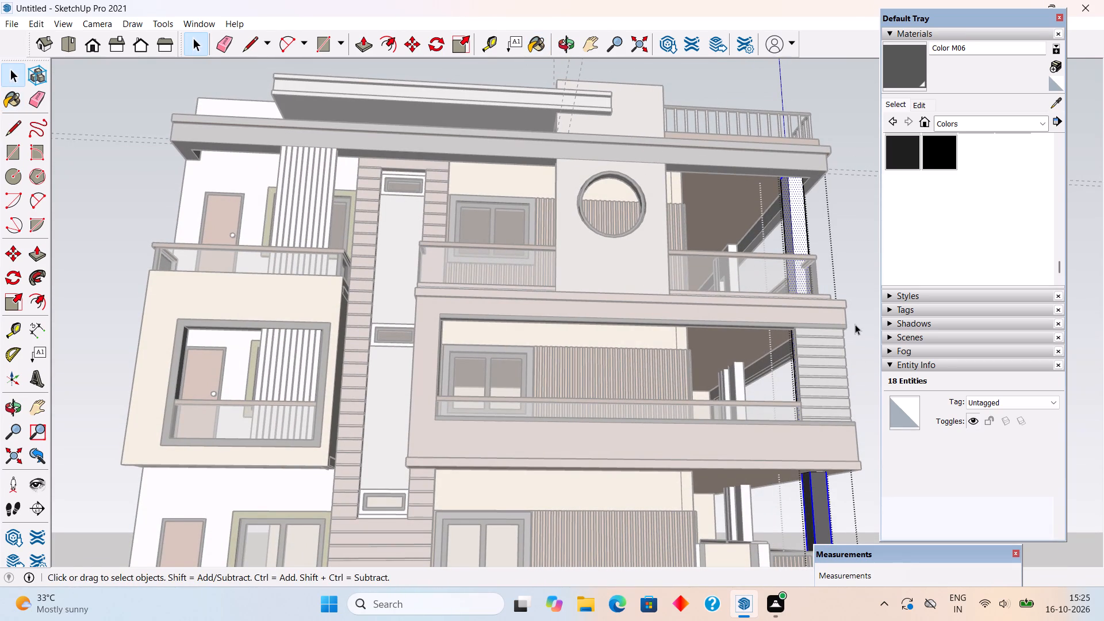
Open the slim full-height column in the middle of the side elevation and paint its outer face and adjoining side with Color M06.
scroll(855, 324, "down", 6)
middle_click_drag(578, 365, 212, 461)
scroll(212, 461, "down", 3)
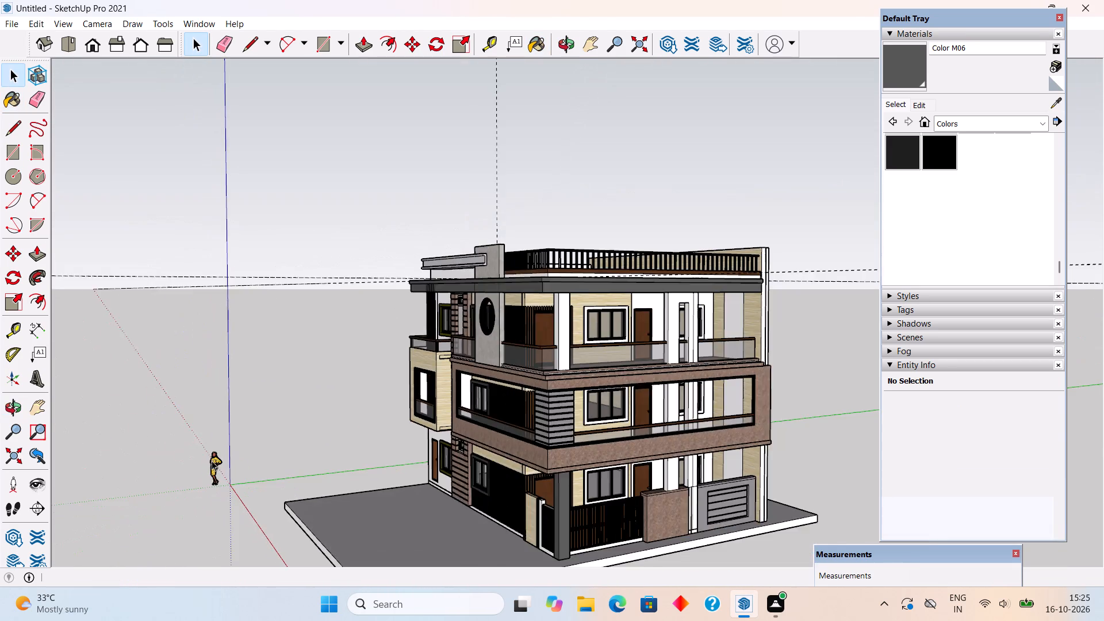
middle_click_drag(488, 471, 383, 468)
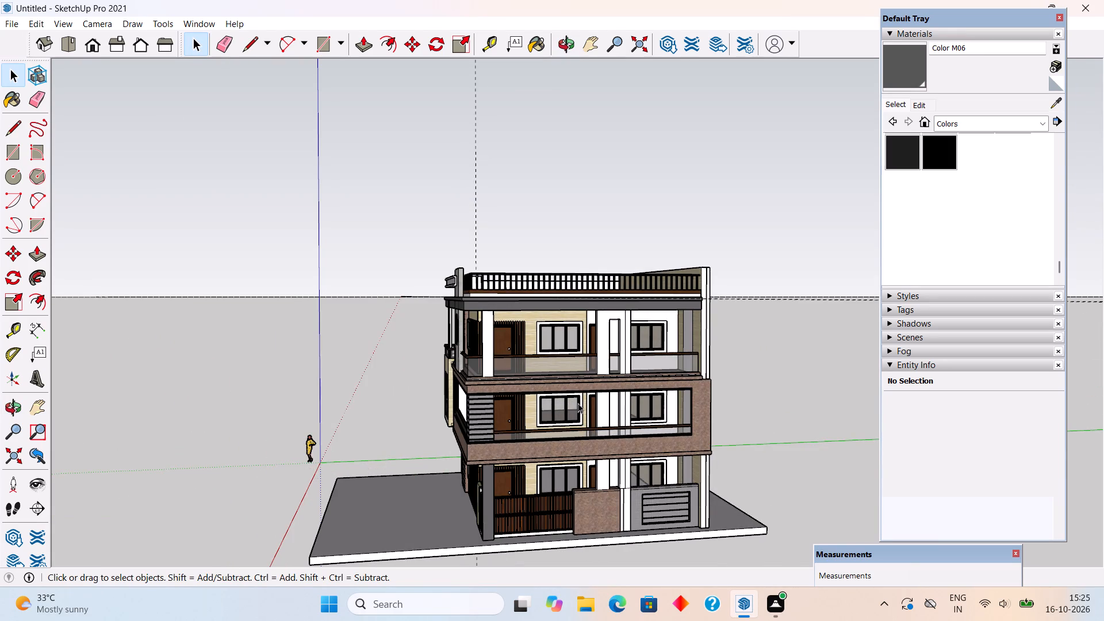
scroll(607, 394, "up", 4)
scroll(652, 379, "up", 4)
middle_click_drag(608, 363, 482, 362)
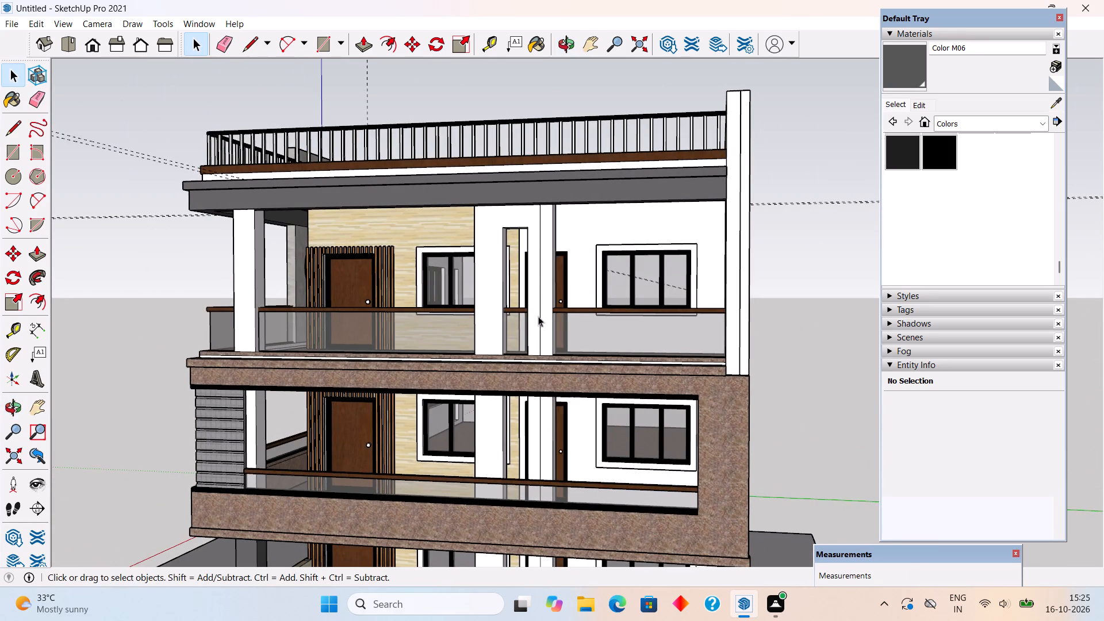
triple_click(546, 314)
left_click(545, 313)
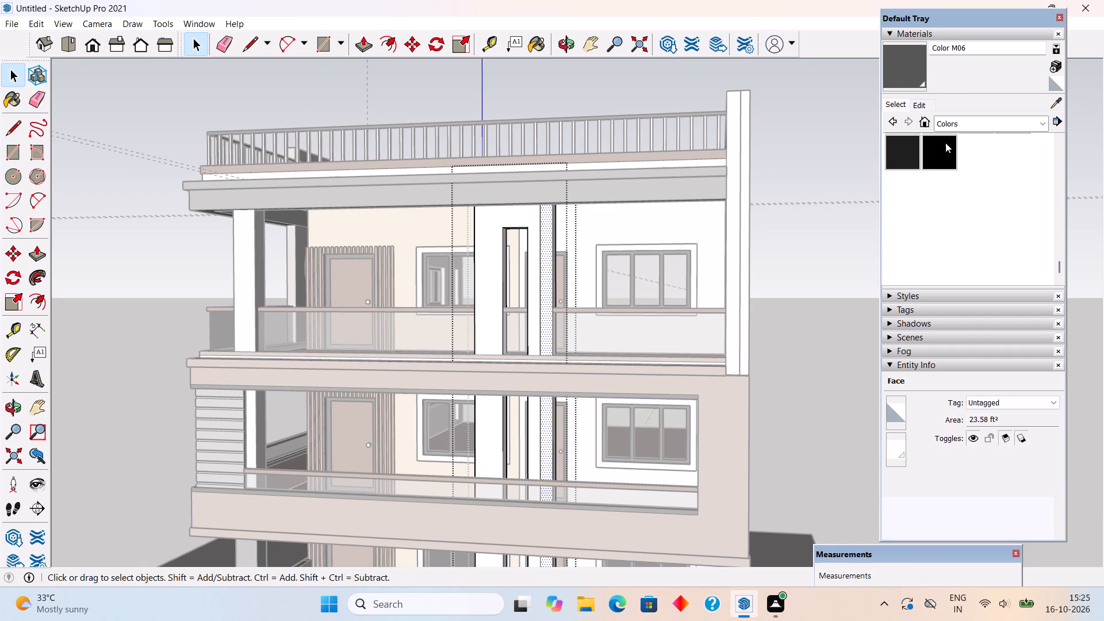
left_click(910, 68)
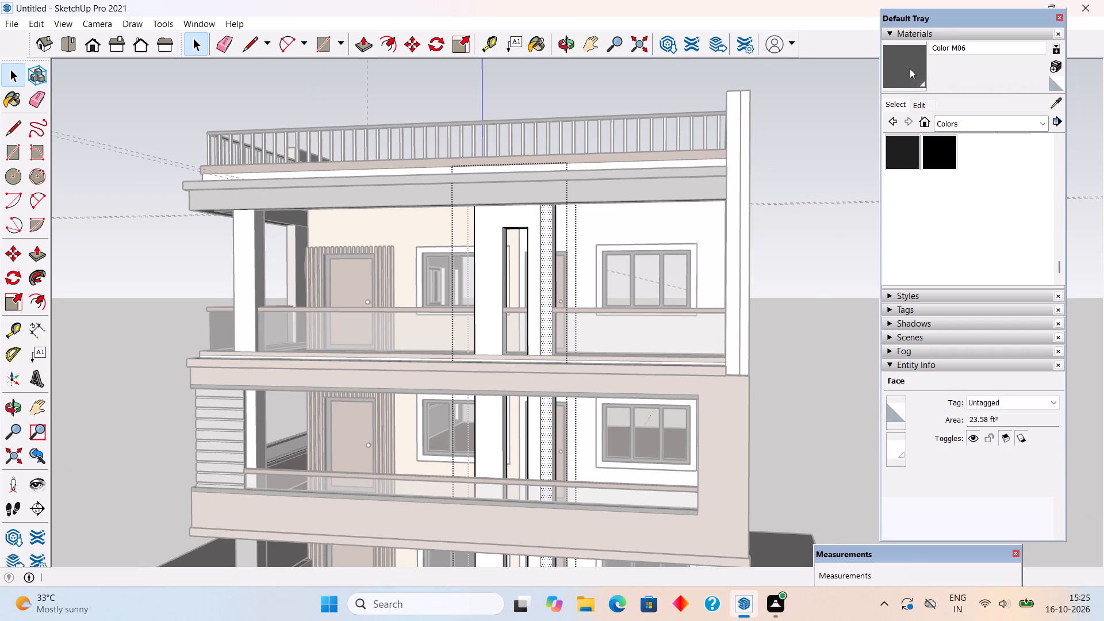
left_click(546, 343)
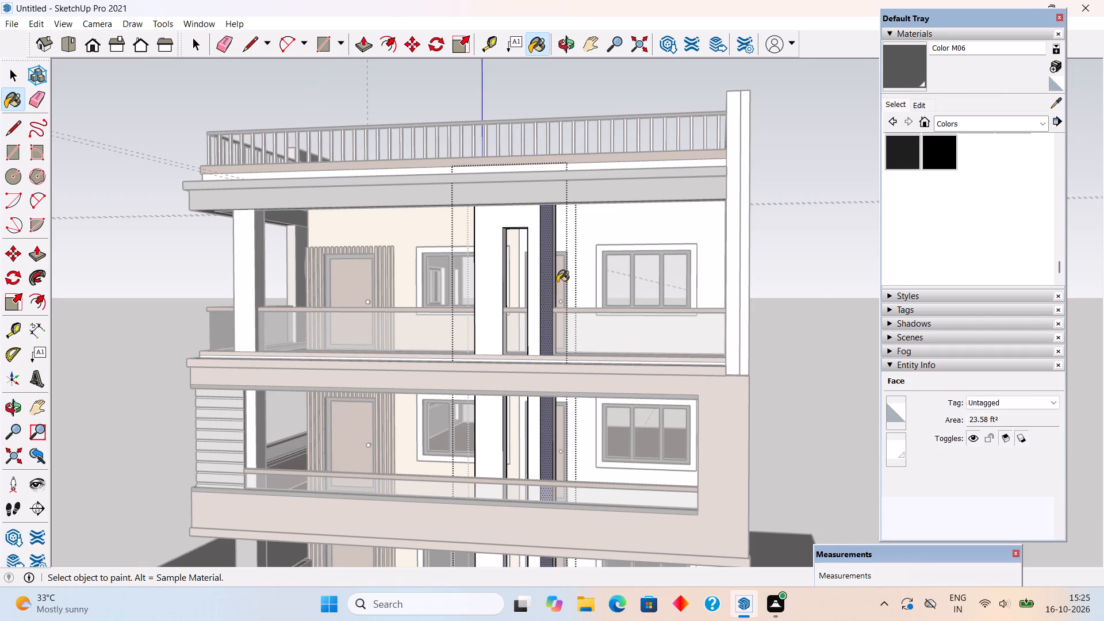
middle_click_drag(559, 269, 496, 271)
scroll(496, 271, "up", 4)
left_click(496, 271)
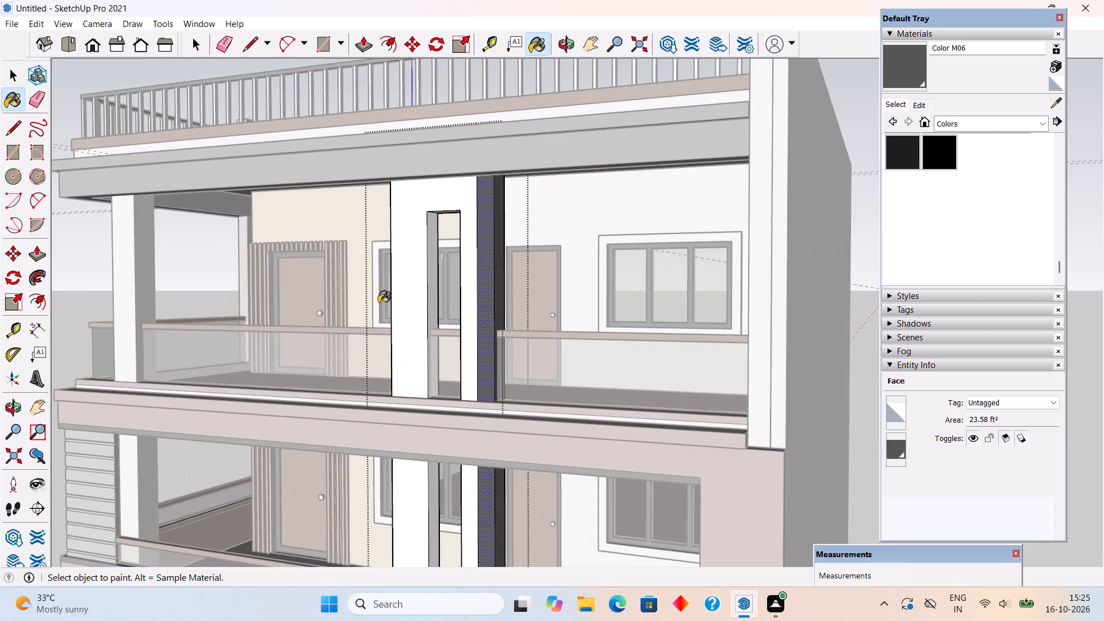
Paint the same column's remaining faces with Color M06 from inside the upper-floor balcony, and close the column.
middle_click_drag(371, 321, 733, 325)
scroll(733, 325, "down", 3)
scroll(669, 330, "down", 4)
middle_click_drag(537, 377, 844, 385)
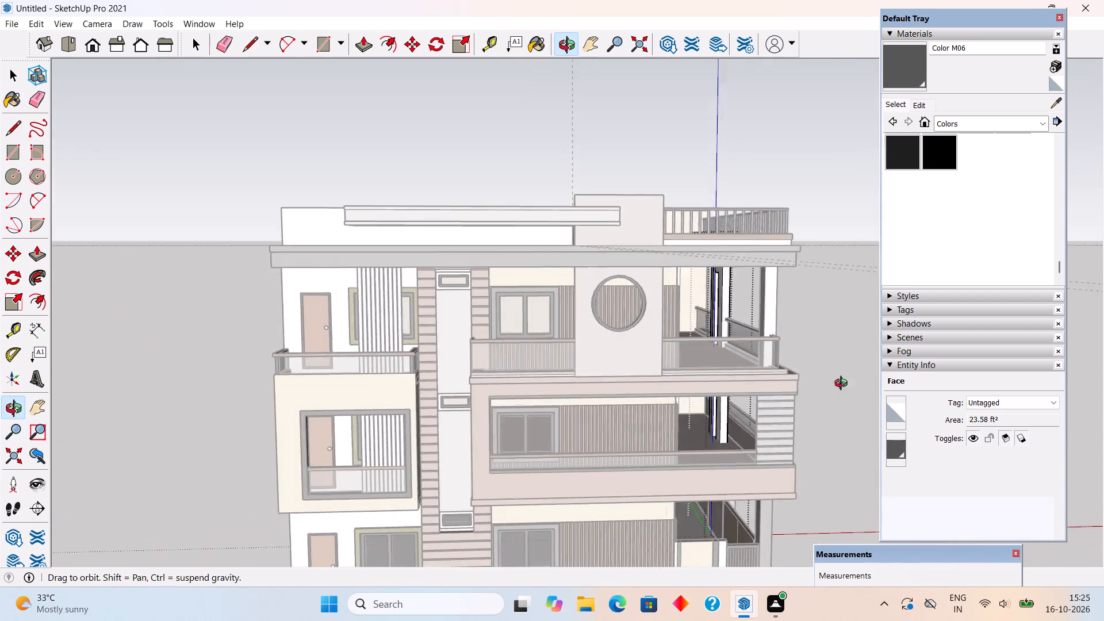
middle_click_drag(844, 385, 854, 375)
scroll(741, 310, "up", 4)
scroll(674, 304, "up", 16)
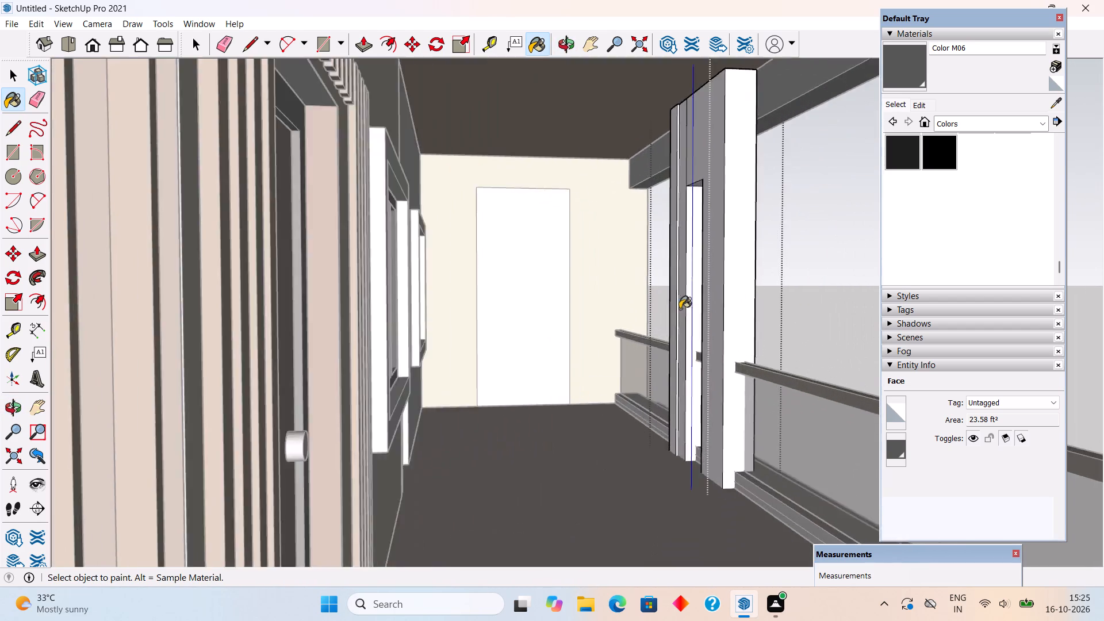
scroll(680, 309, "up", 3)
left_click(668, 318)
scroll(673, 320, "up", 5)
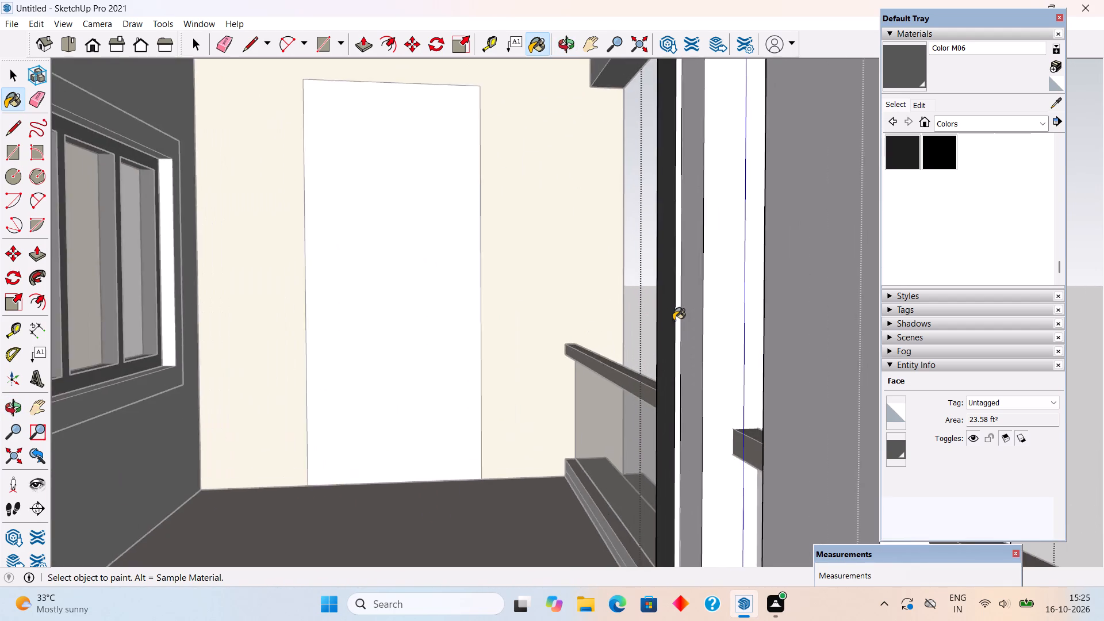
scroll(673, 320, "up", 4)
left_click(677, 322)
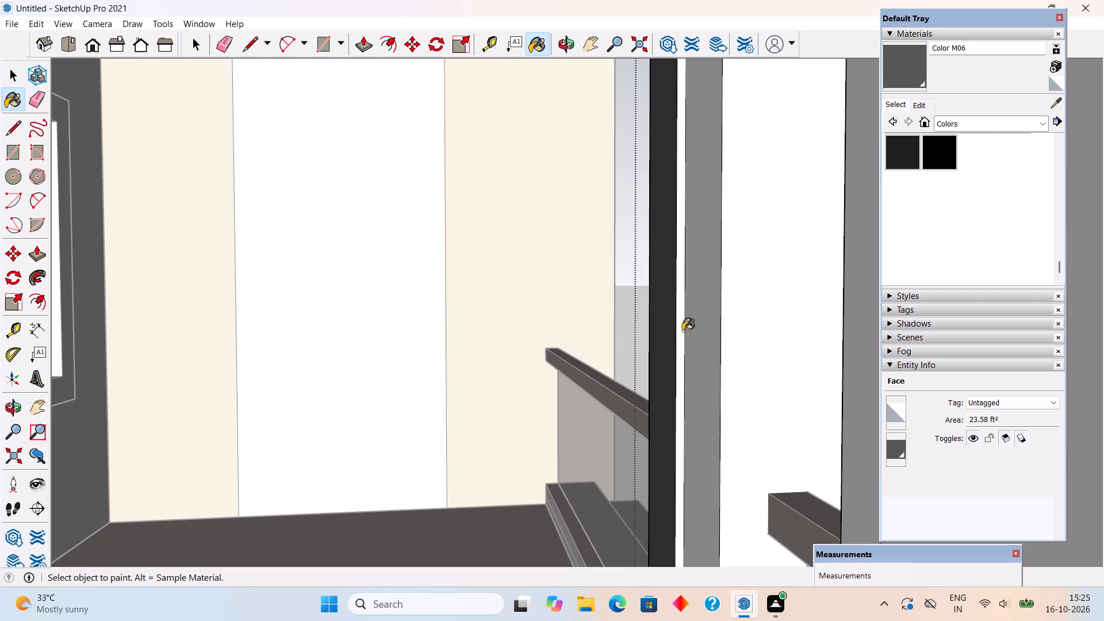
left_click(678, 335)
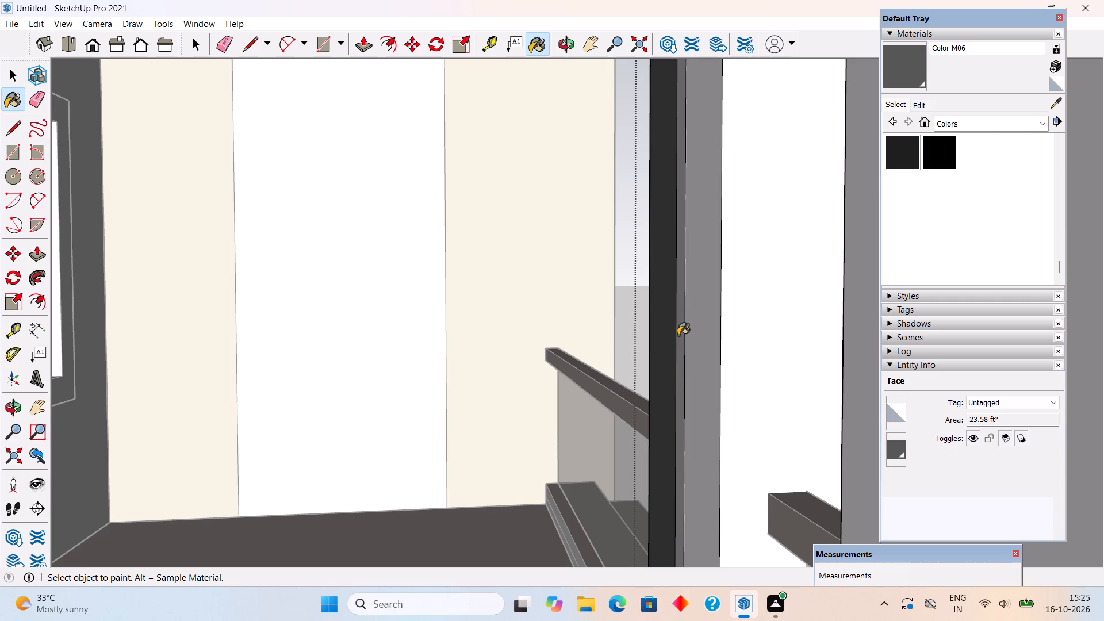
key("space")
scroll(611, 350, "down", 8)
scroll(602, 362, "up", 1)
scroll(602, 362, "down", 4)
left_click(790, 320)
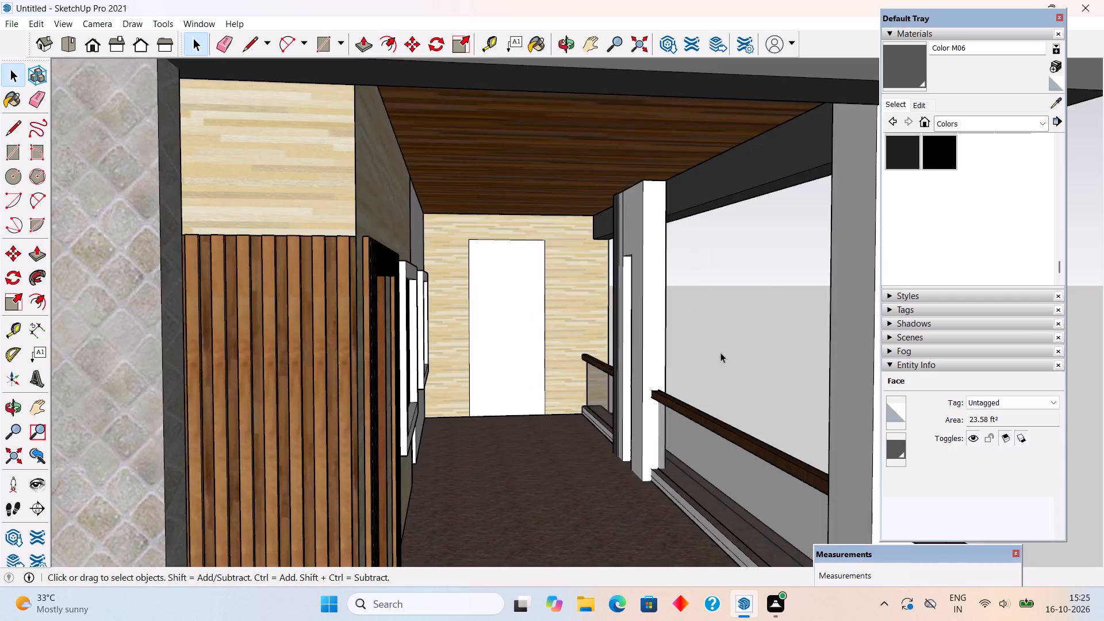
Examine the side and front elevations for columns and wall ends still uncoloured.
middle_click_drag(643, 388, 142, 351)
scroll(195, 366, "down", 14)
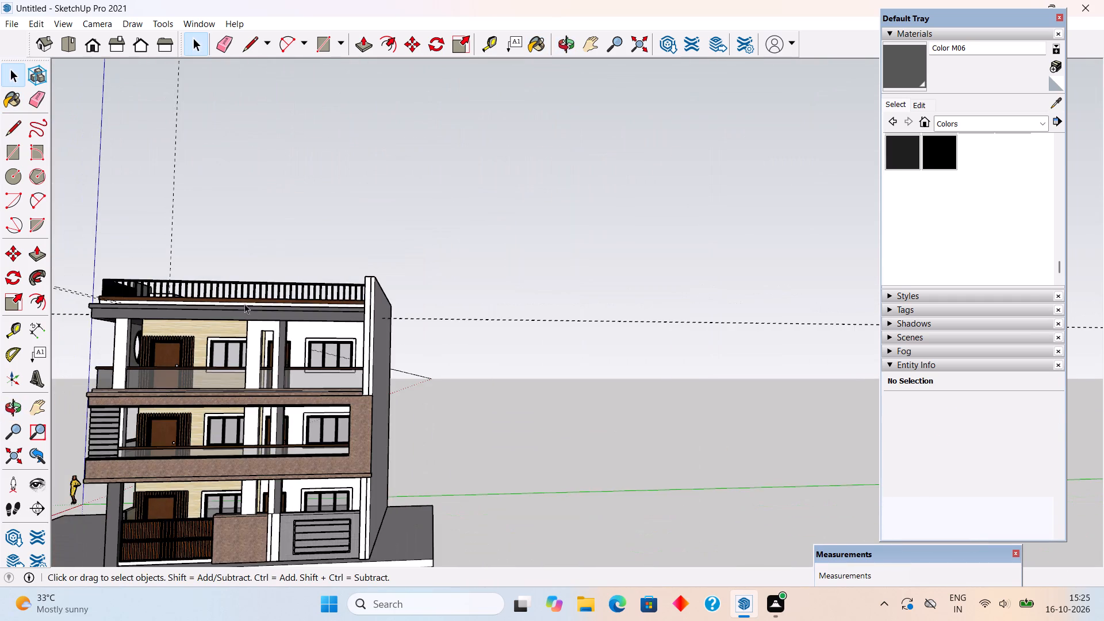
scroll(265, 267, "down", 5)
scroll(80, 393, "up", 10)
middle_click_drag(201, 397, 231, 403)
middle_click_drag(223, 394, 188, 434)
scroll(294, 262, "up", 2)
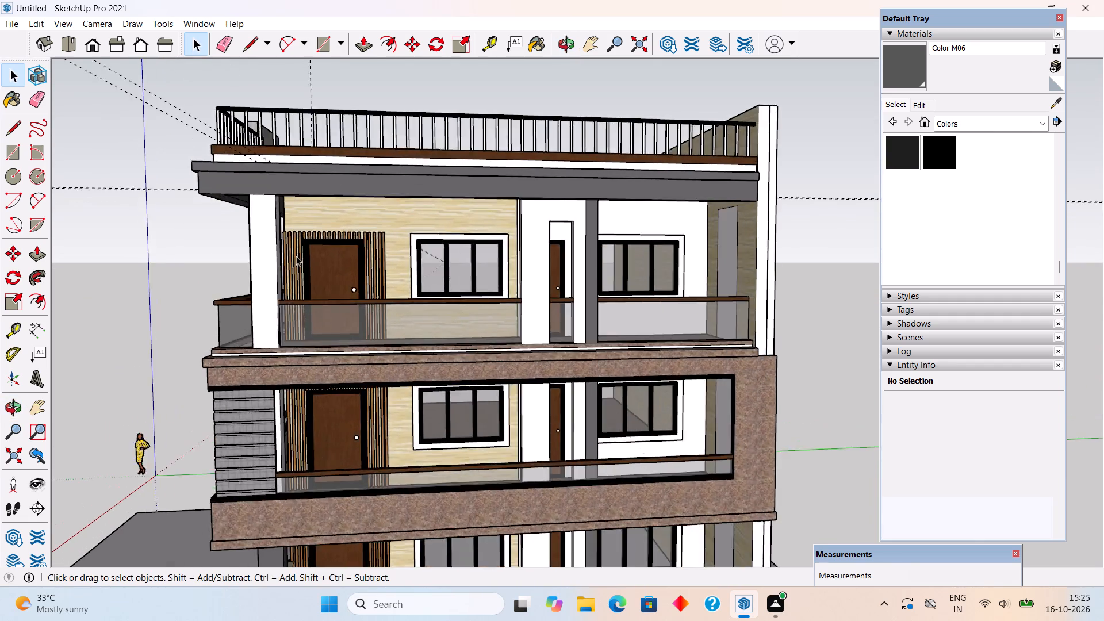
scroll(296, 256, "up", 9)
scroll(306, 260, "down", 10)
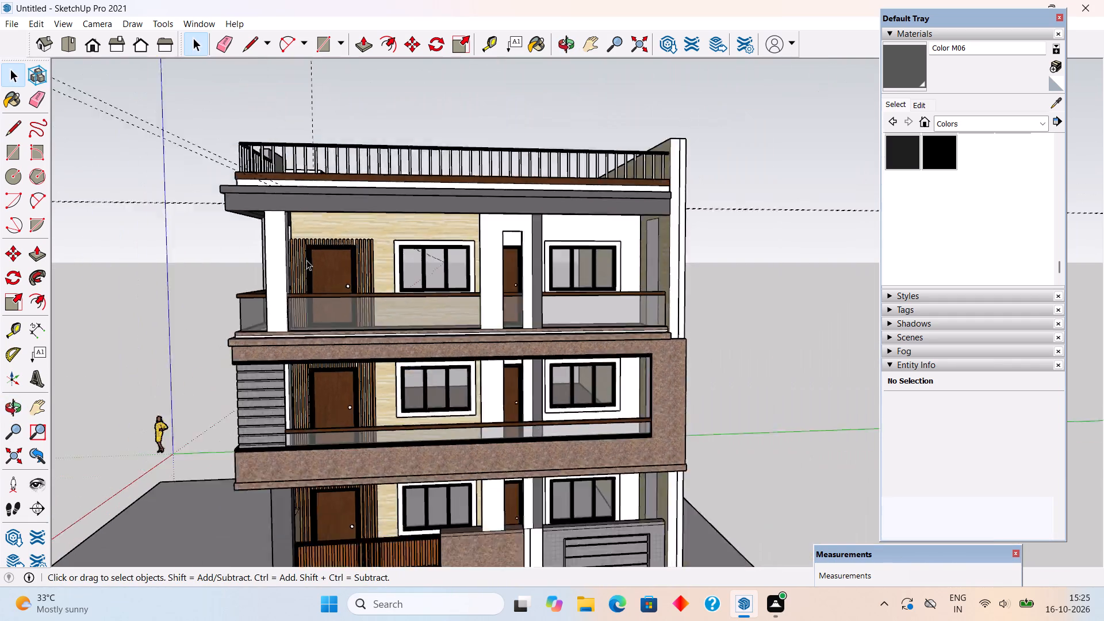
scroll(306, 260, "down", 11)
middle_click_drag(324, 400, 620, 417)
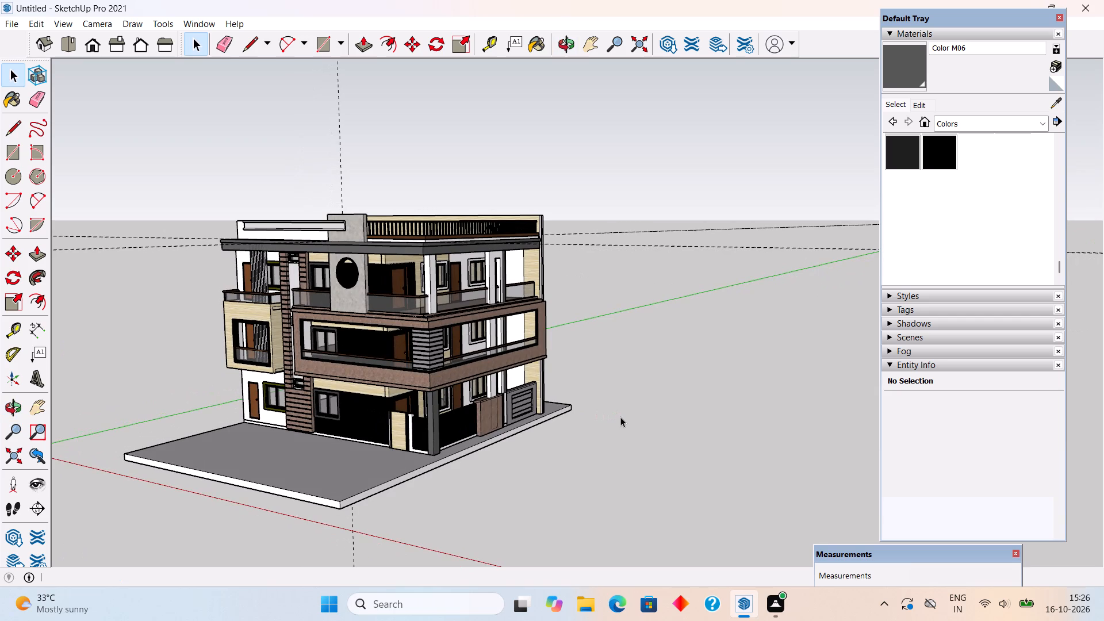
middle_click_drag(459, 421, 247, 423)
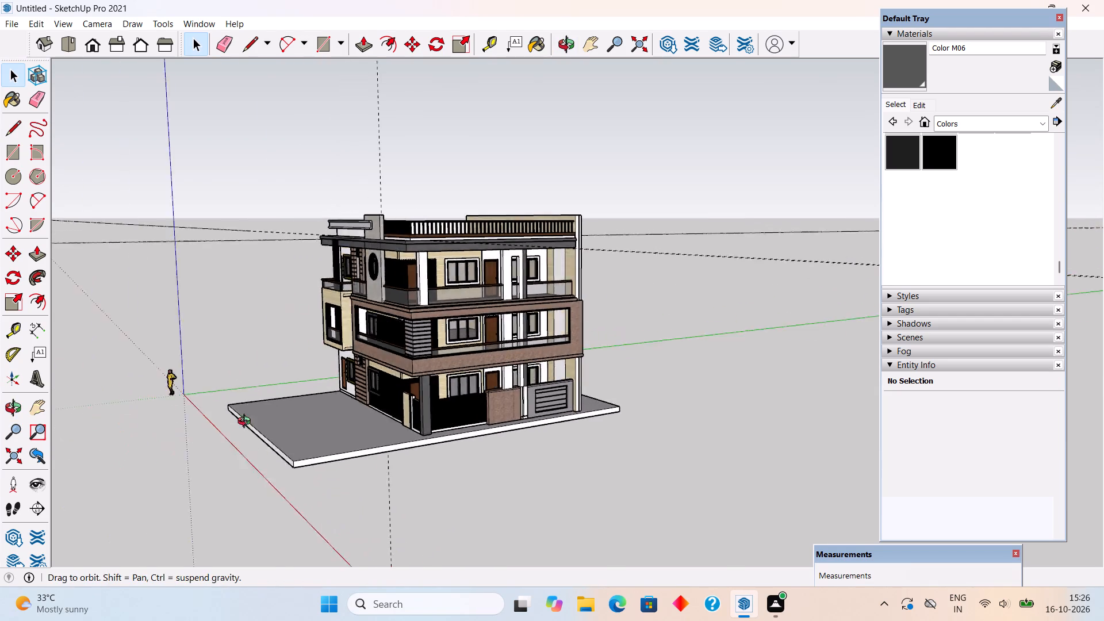
Open the wall at the side balconies' far end, sample Wood Floor Light from its inner face, paint its end face, and close it.
middle_click_drag(247, 423, 200, 422)
scroll(683, 306, "up", 5)
scroll(626, 305, "up", 8)
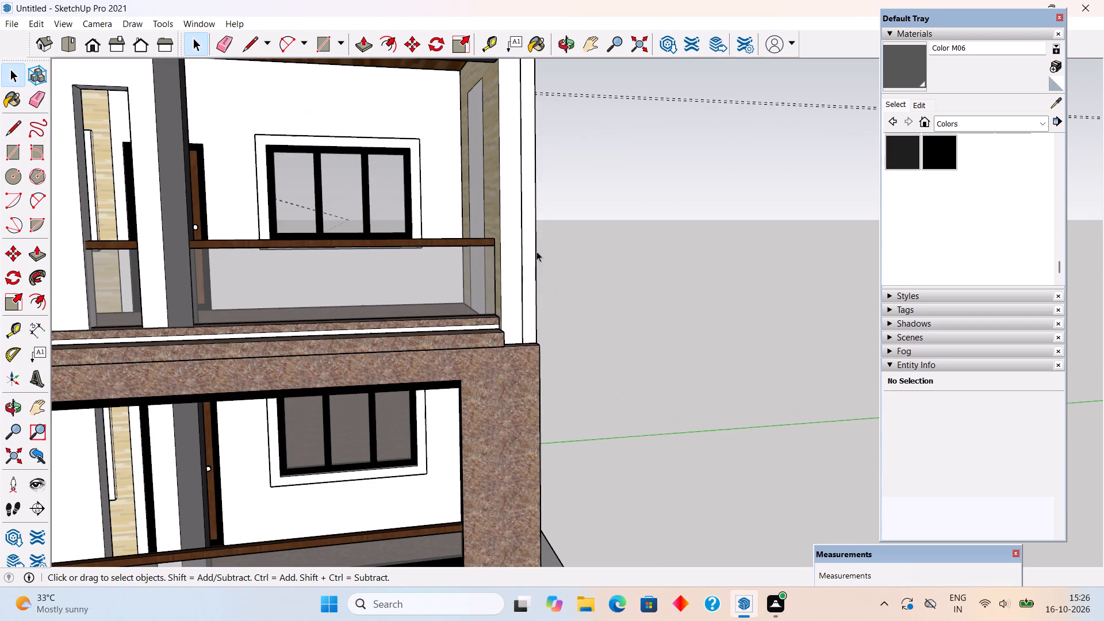
triple_click(509, 233)
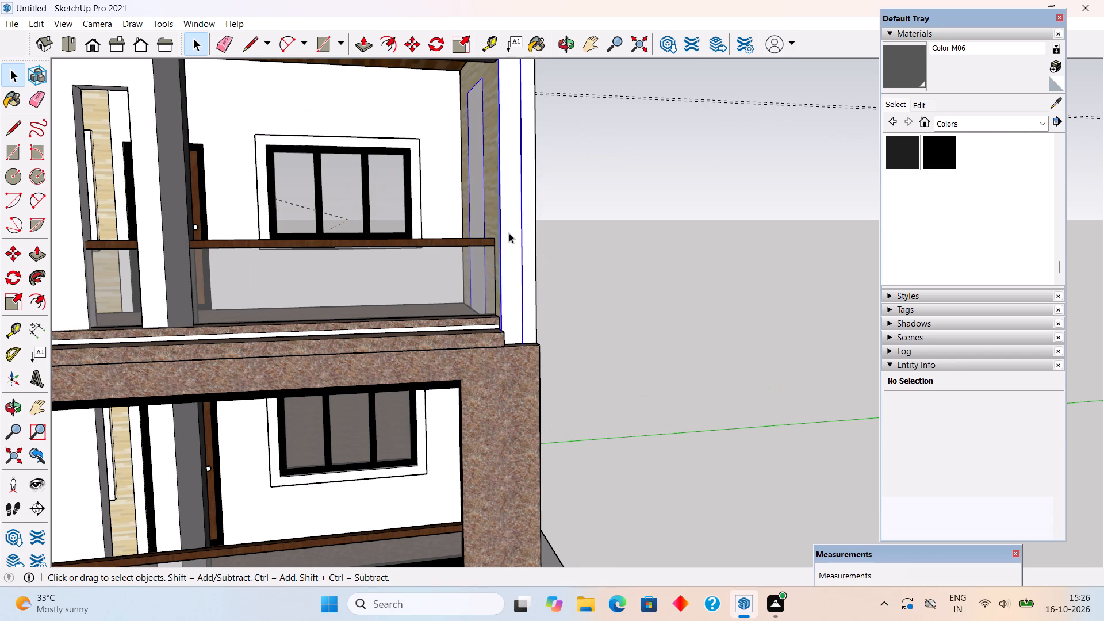
left_click(509, 233)
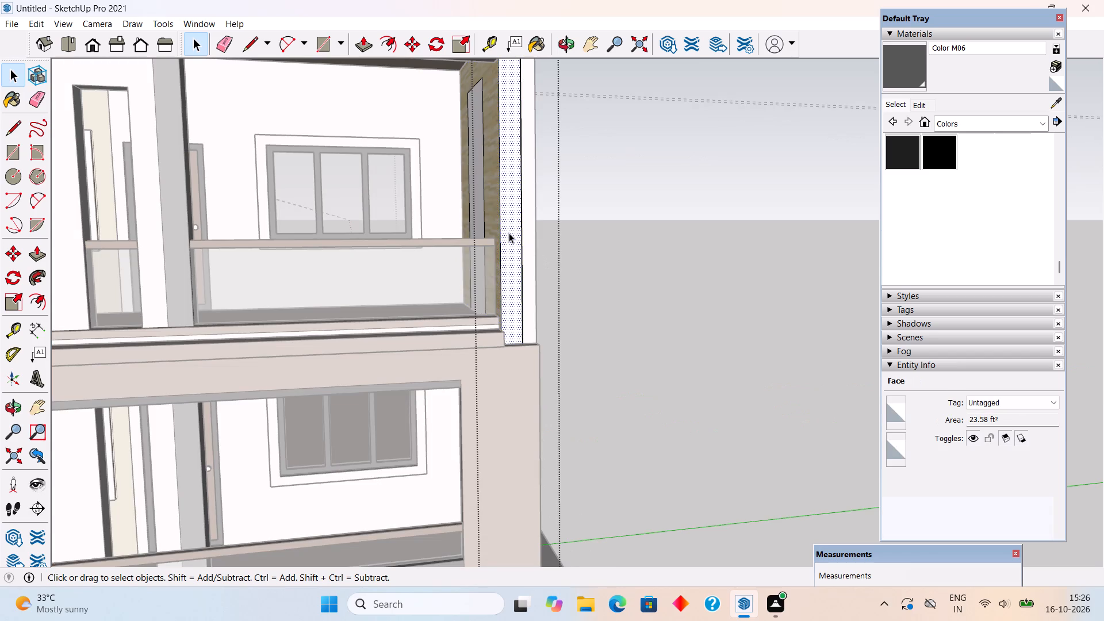
left_click(1049, 103)
left_click(494, 151)
left_click(512, 144)
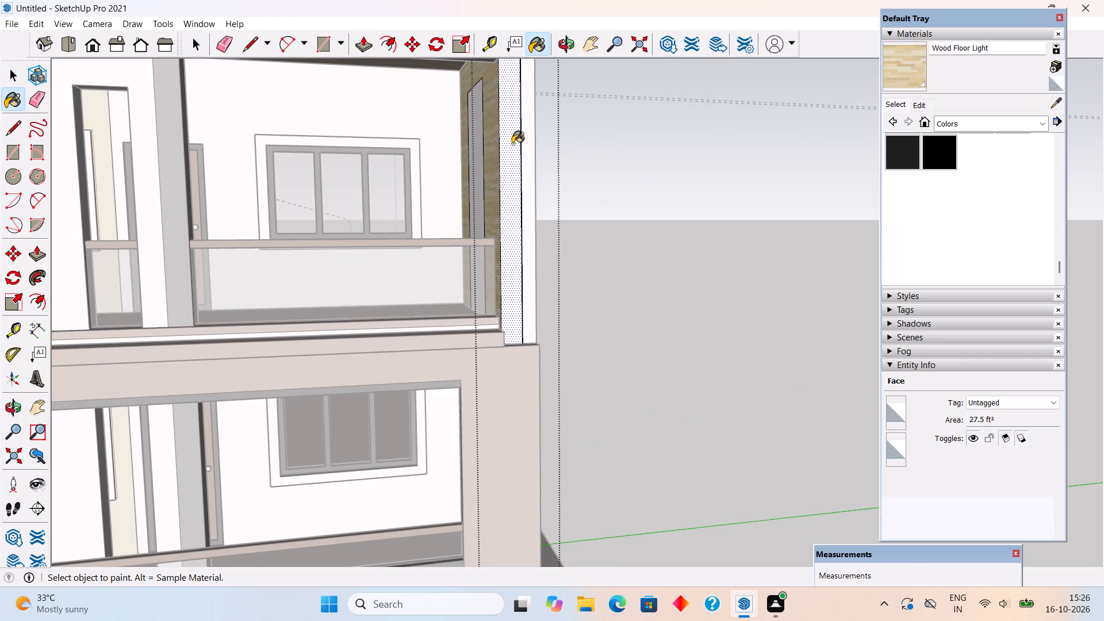
key("space")
left_click(581, 163)
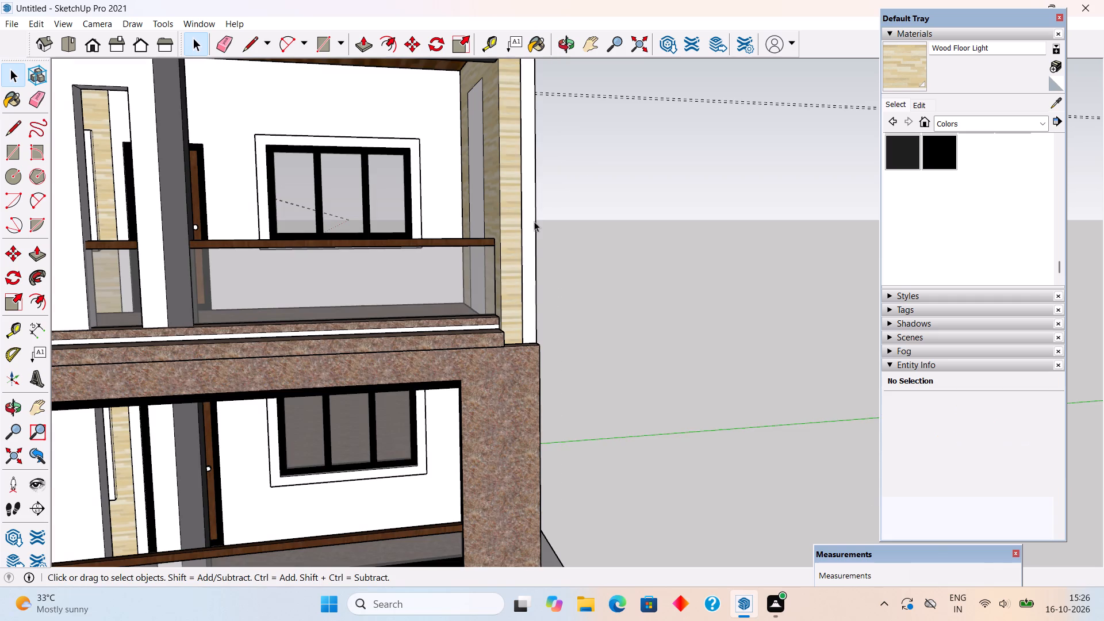
Open the adjoining outer wall, paint its narrow full-height end face with black Color M09, and close it.
triple_click(530, 235)
left_click(530, 235)
middle_click_drag(356, 279, 294, 279)
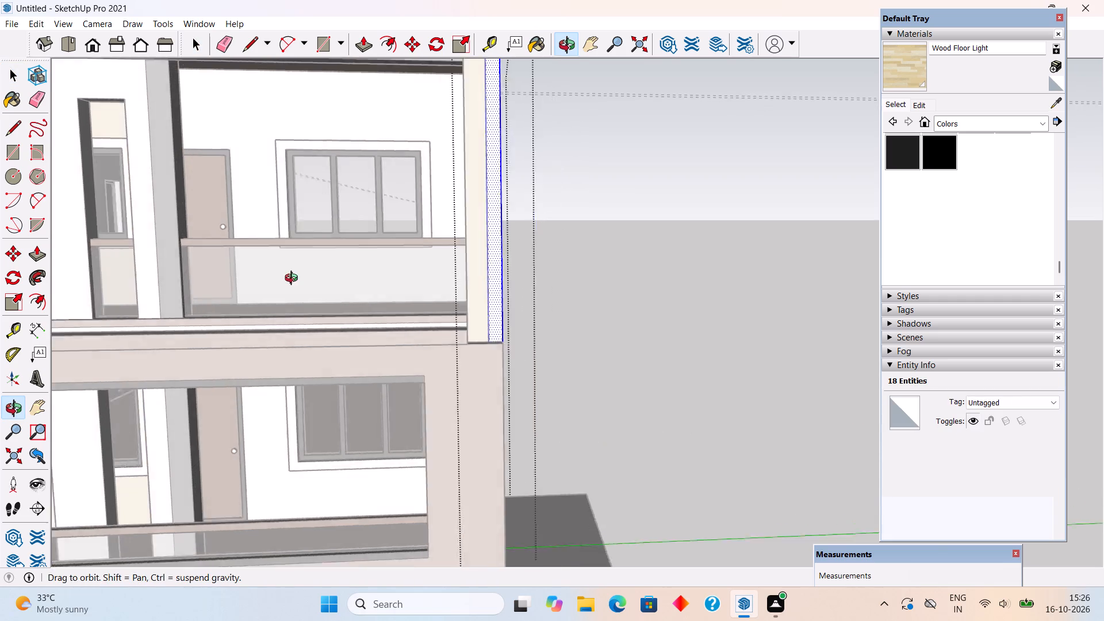
middle_click_drag(294, 279, 215, 279)
left_click(446, 297)
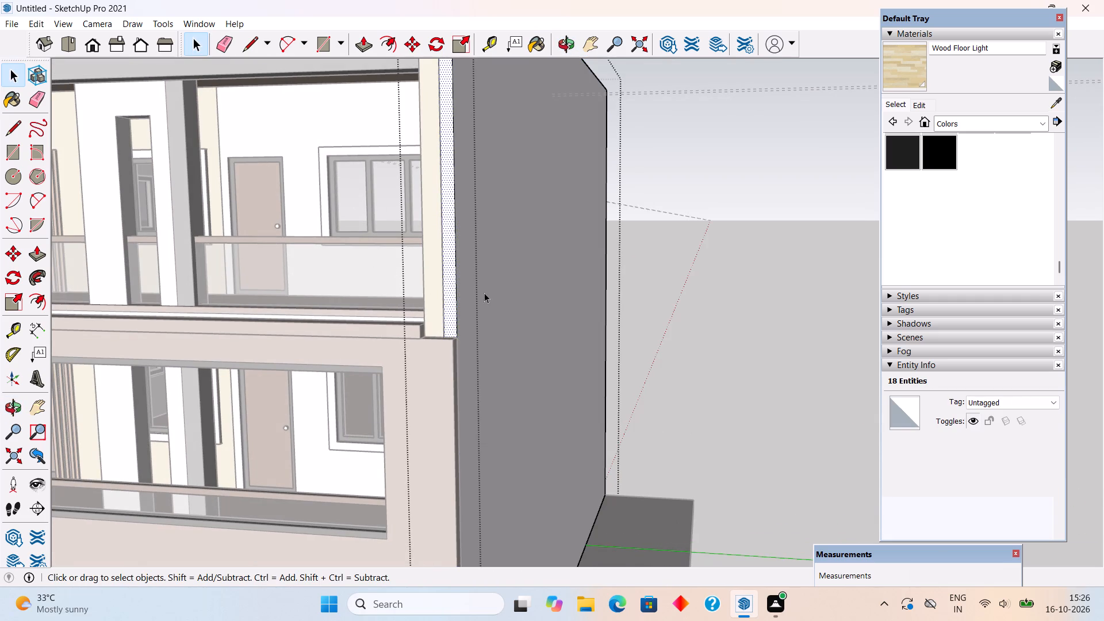
left_click(934, 156)
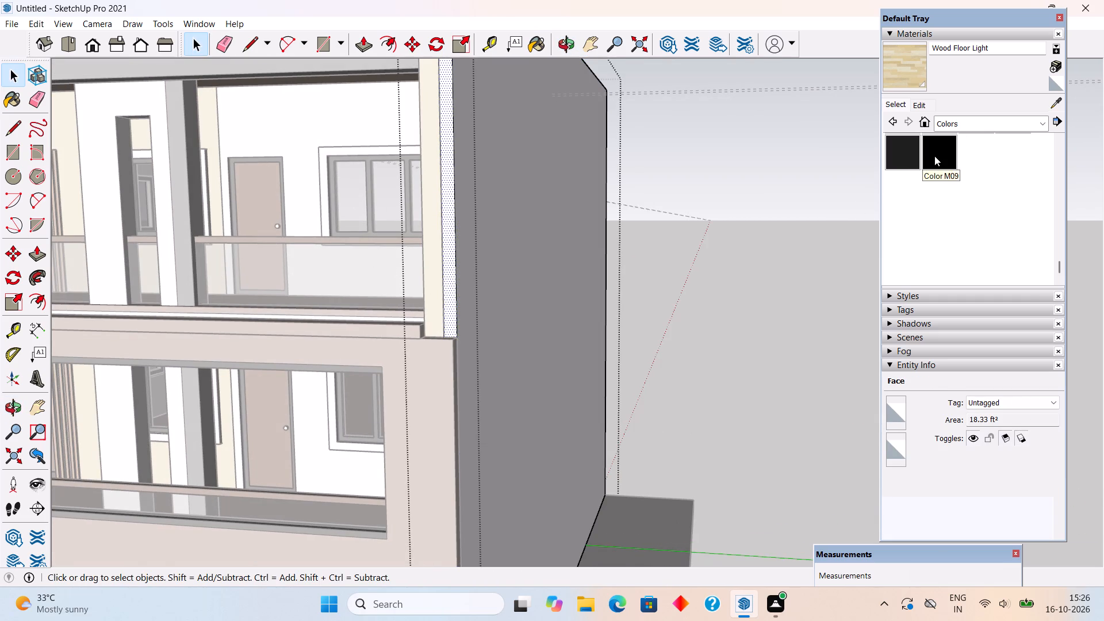
left_click(449, 294)
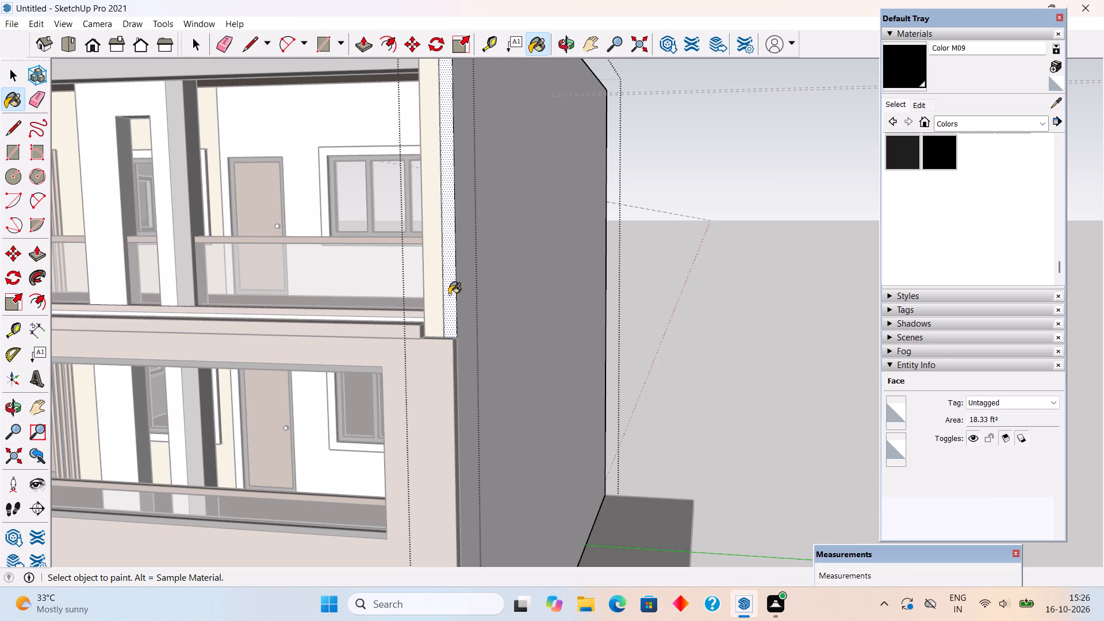
key("space")
left_click(697, 327)
Examine the whole house from the front corner and side to check the colouring and find remaining white parts.
scroll(700, 327, "down", 5)
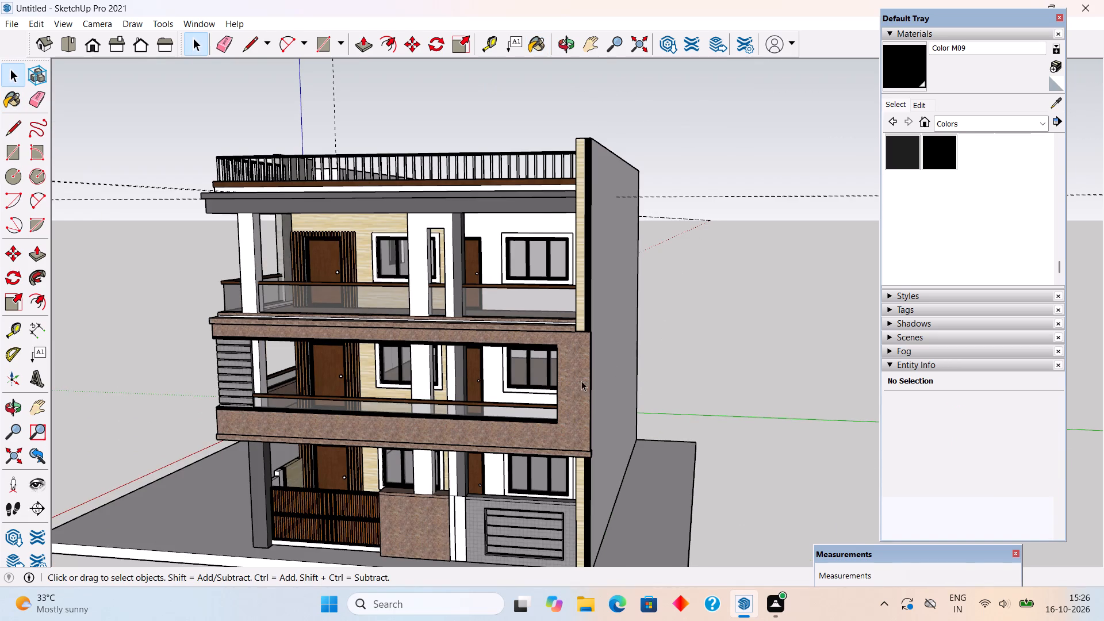
middle_click_drag(468, 400, 635, 429)
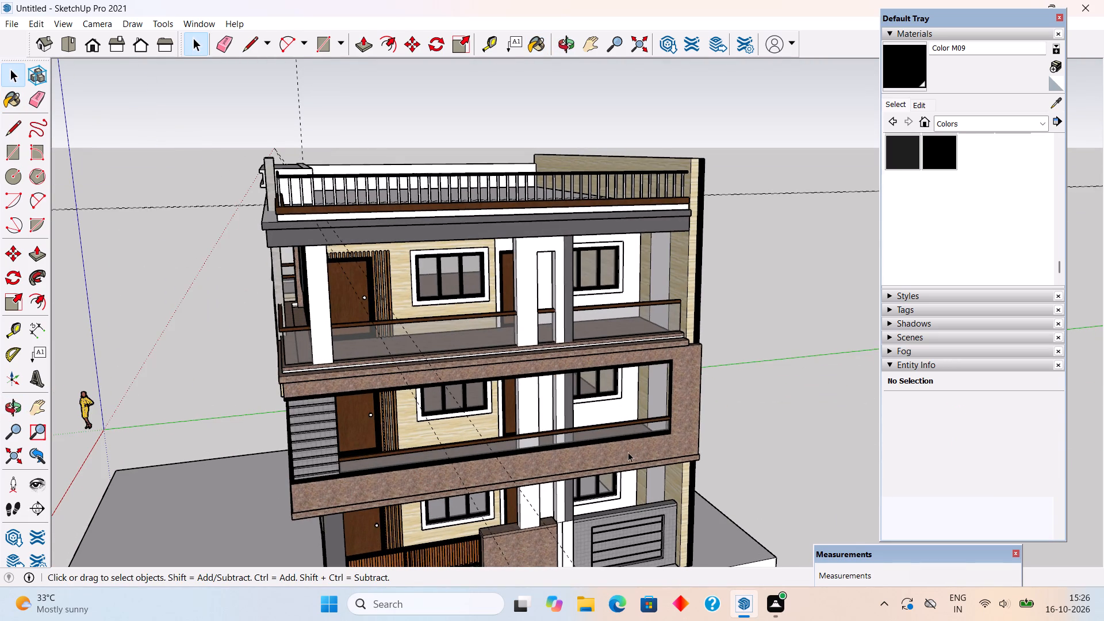
scroll(582, 496, "down", 4)
middle_click_drag(588, 492, 714, 413)
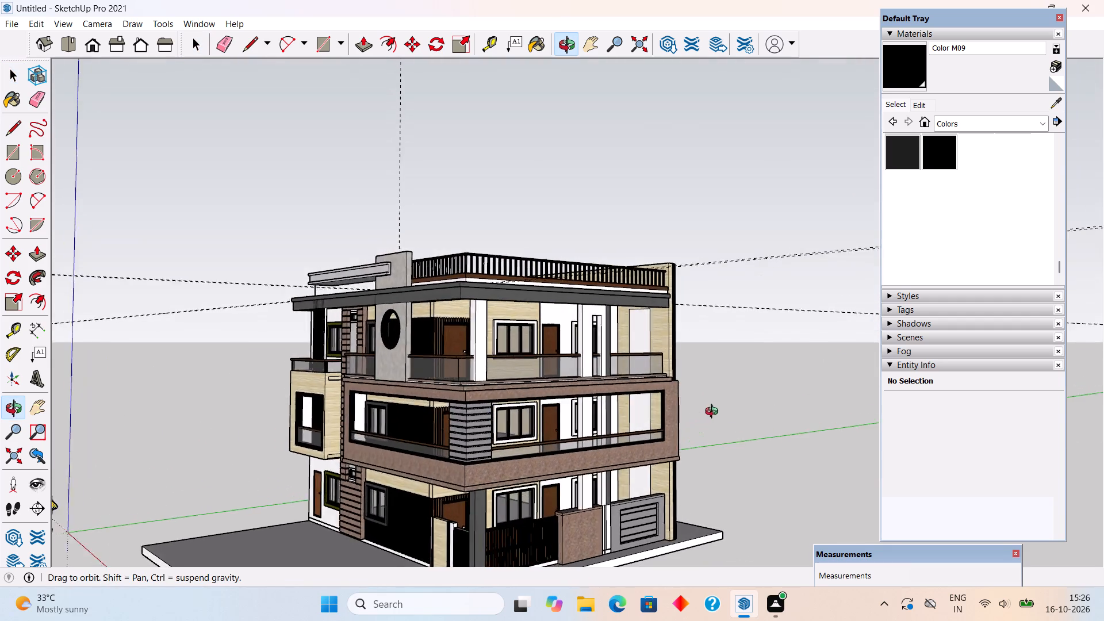
middle_click_drag(714, 413, 708, 402)
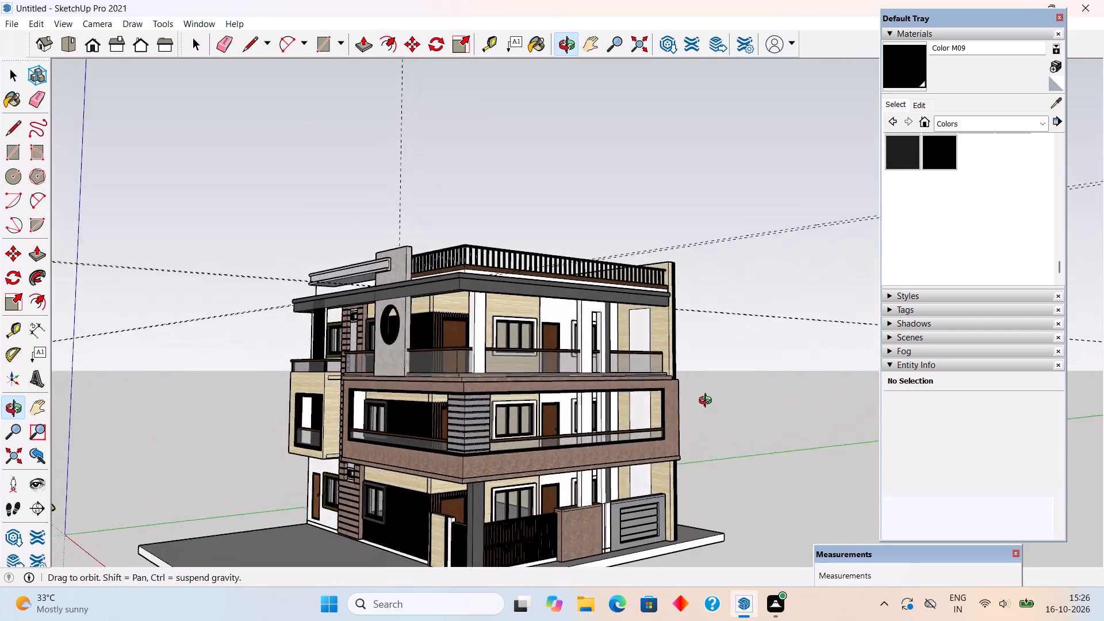
middle_click_drag(708, 402, 696, 395)
scroll(693, 394, "down", 3)
scroll(568, 451, "up", 2)
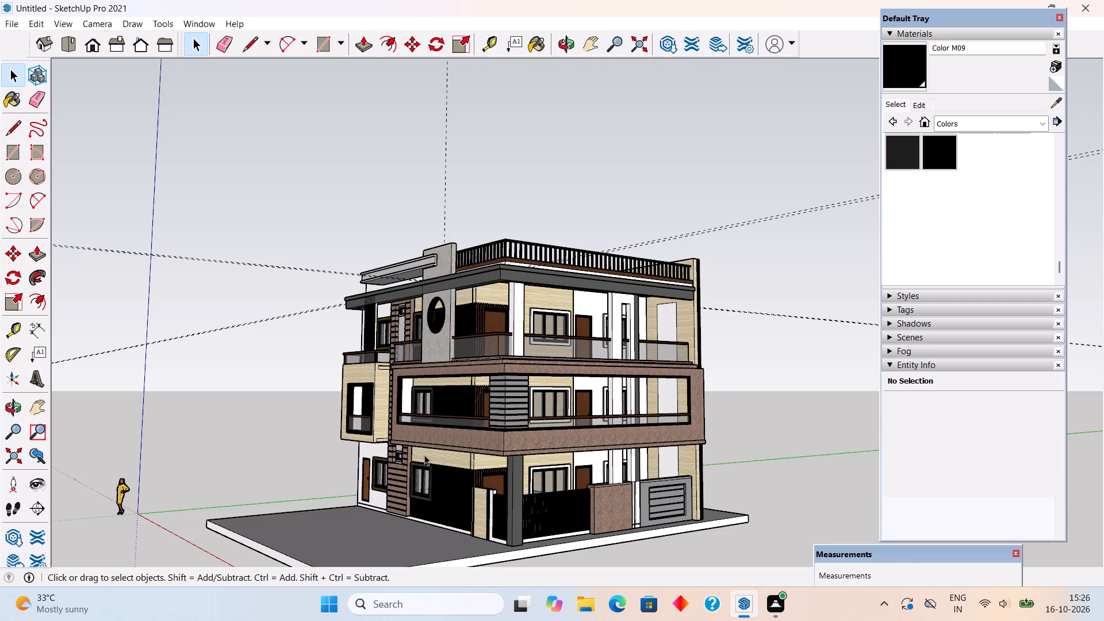
scroll(424, 455, "down", 3)
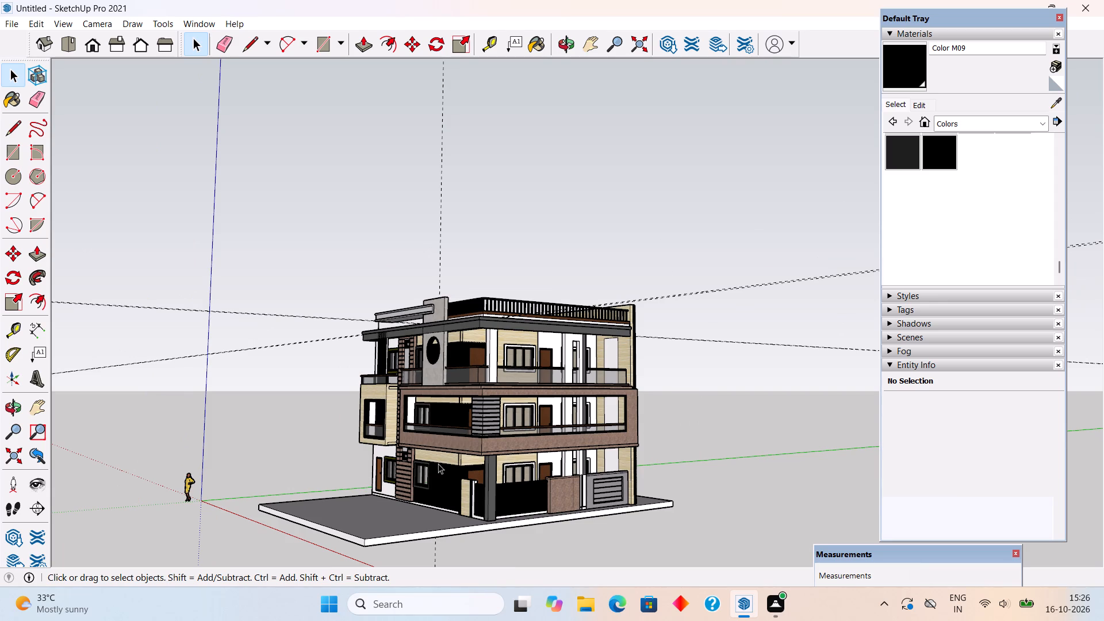
scroll(527, 483, "up", 6)
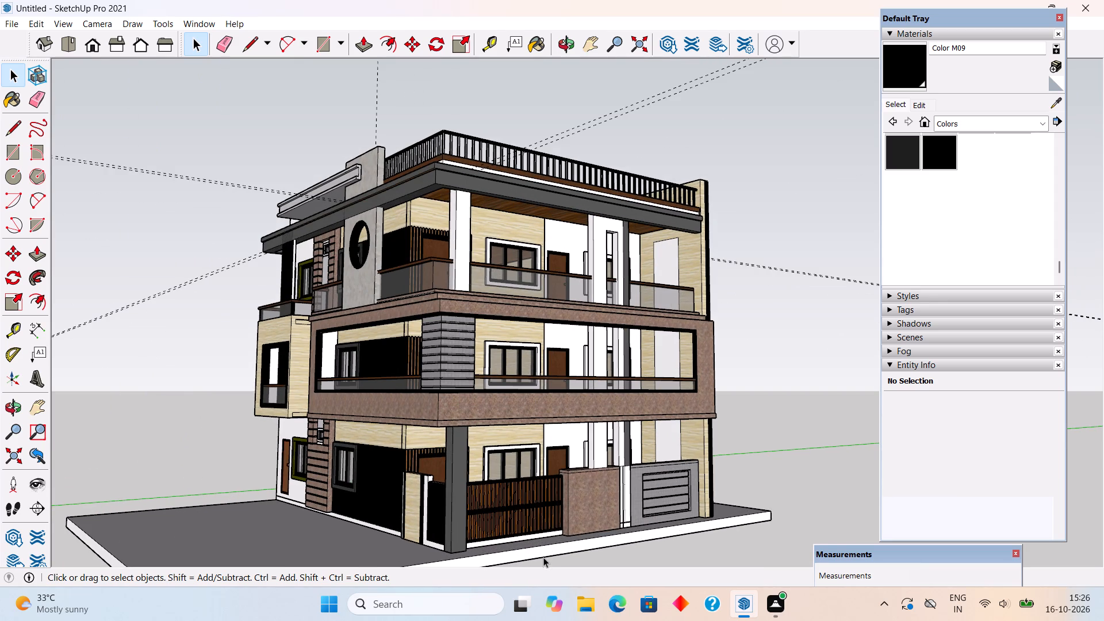
Examine the front gate, corner column and side elevation from several angles, checking the ground slab and entrance base.
scroll(543, 557, "up", 8)
middle_click_drag(549, 536, 595, 546)
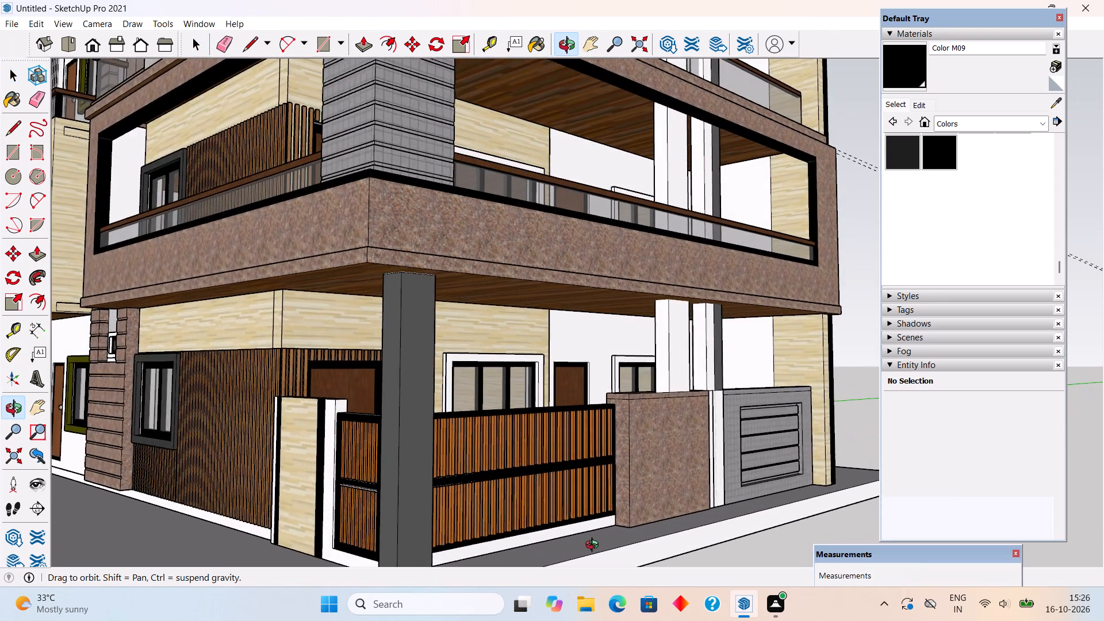
middle_click_drag(595, 546, 596, 547)
scroll(596, 547, "down", 5)
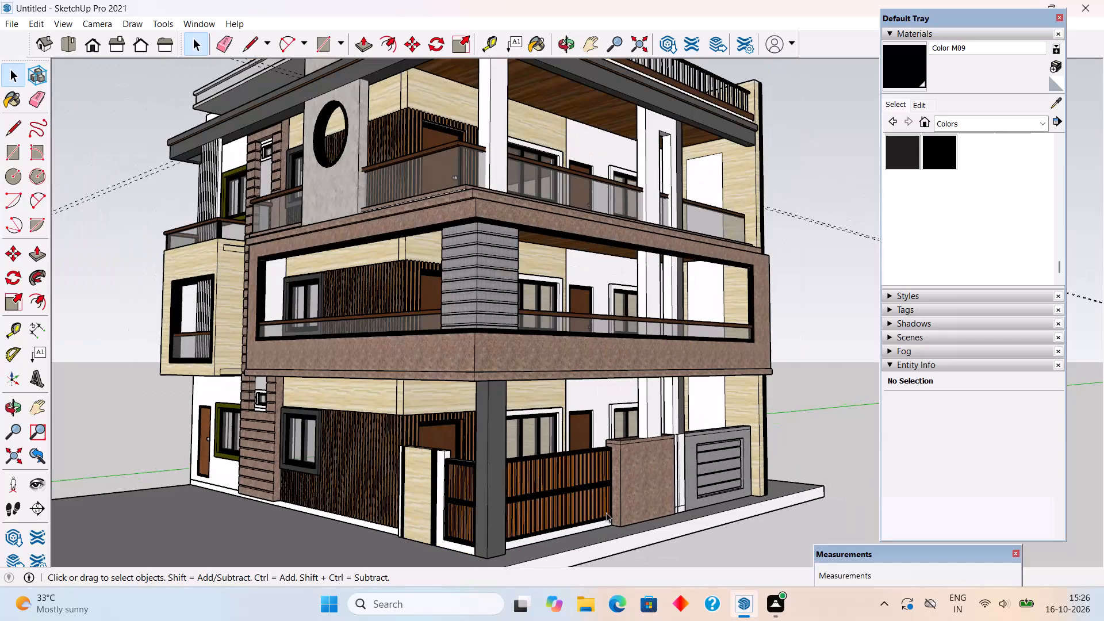
scroll(536, 549, "up", 3)
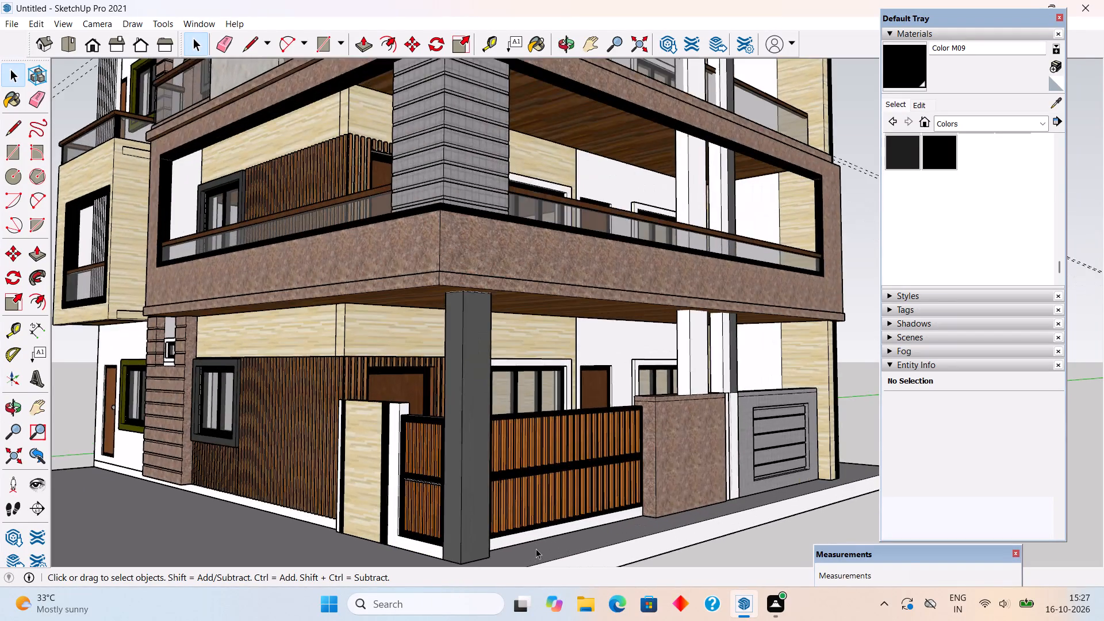
scroll(536, 549, "up", 4)
scroll(599, 500, "down", 3)
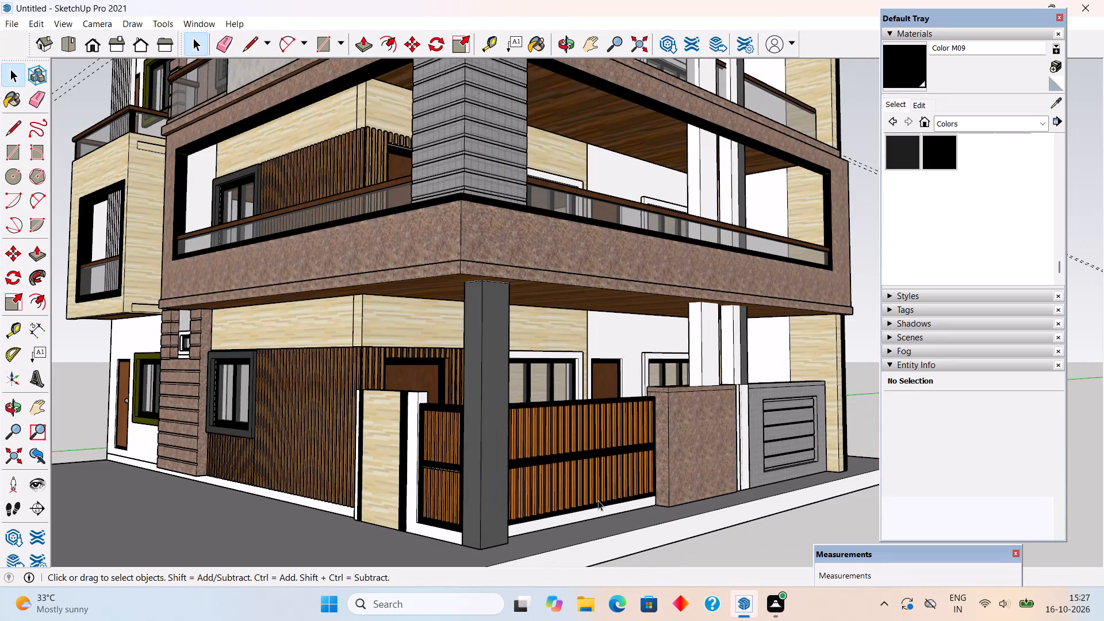
middle_click_drag(584, 504, 620, 476)
scroll(620, 476, "down", 8)
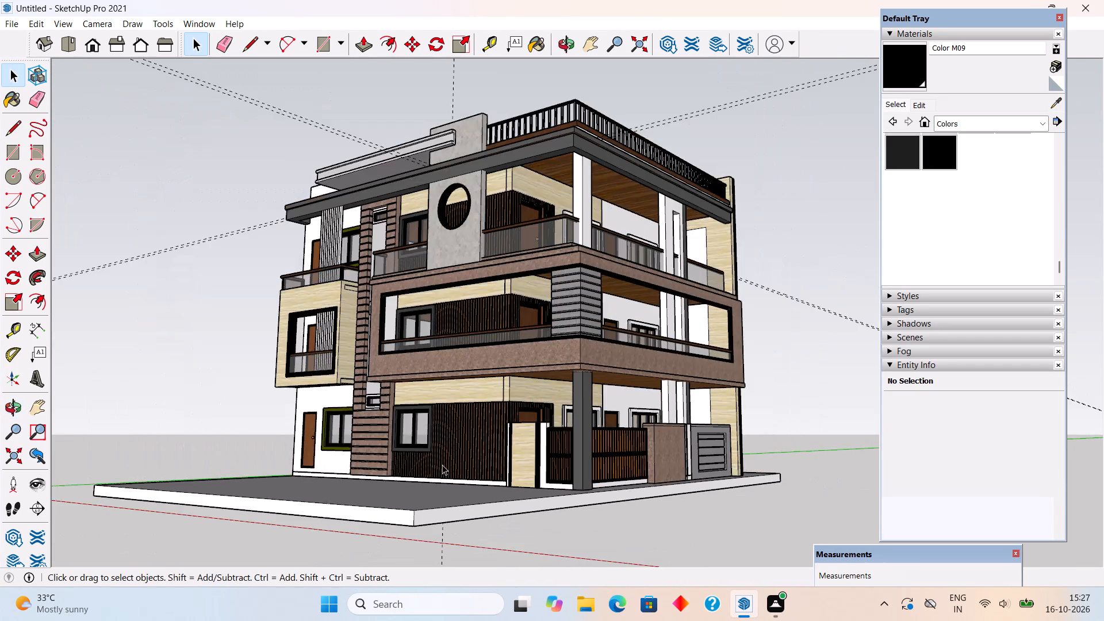
middle_click_drag(442, 465, 415, 555)
scroll(415, 555, "up", 1)
scroll(539, 531, "up", 5)
middle_click_drag(611, 514, 591, 486)
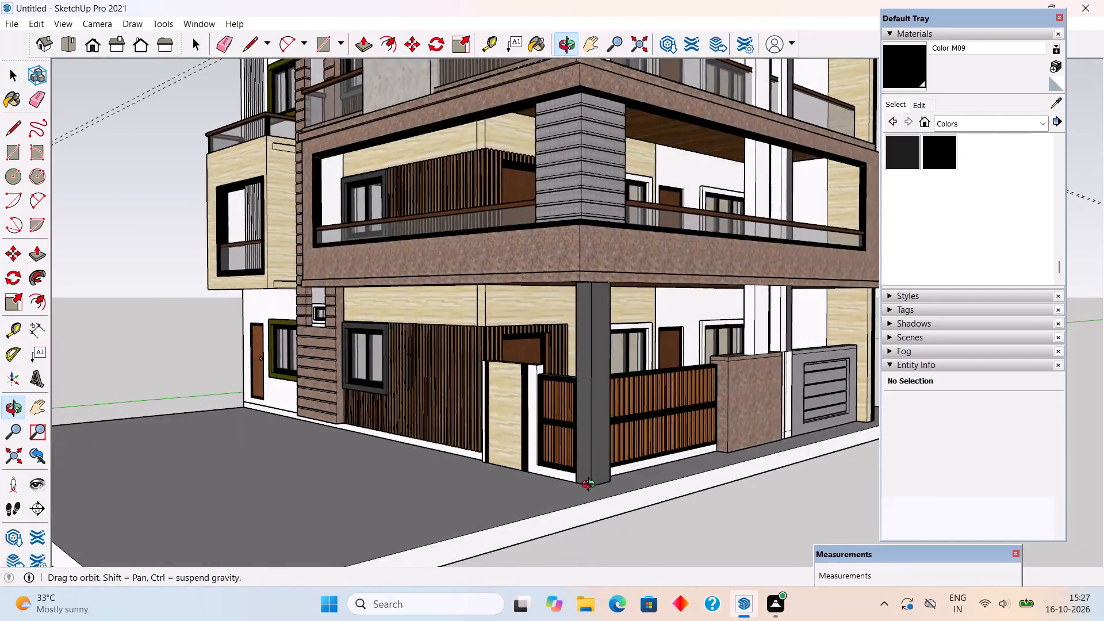
middle_click_drag(591, 486, 668, 507)
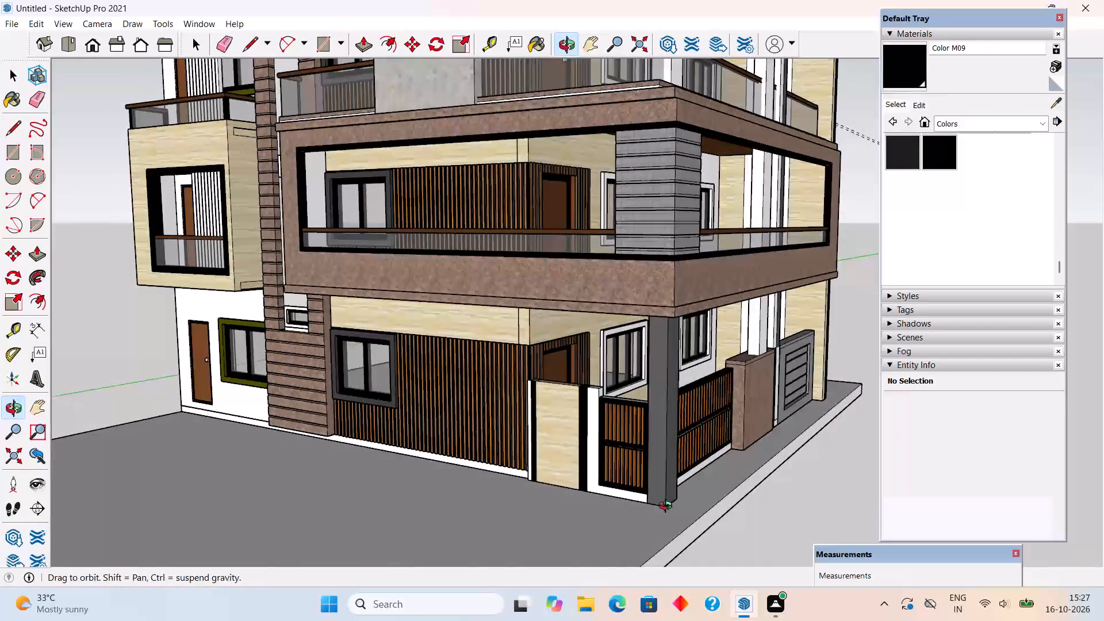
middle_click_drag(668, 507, 232, 528)
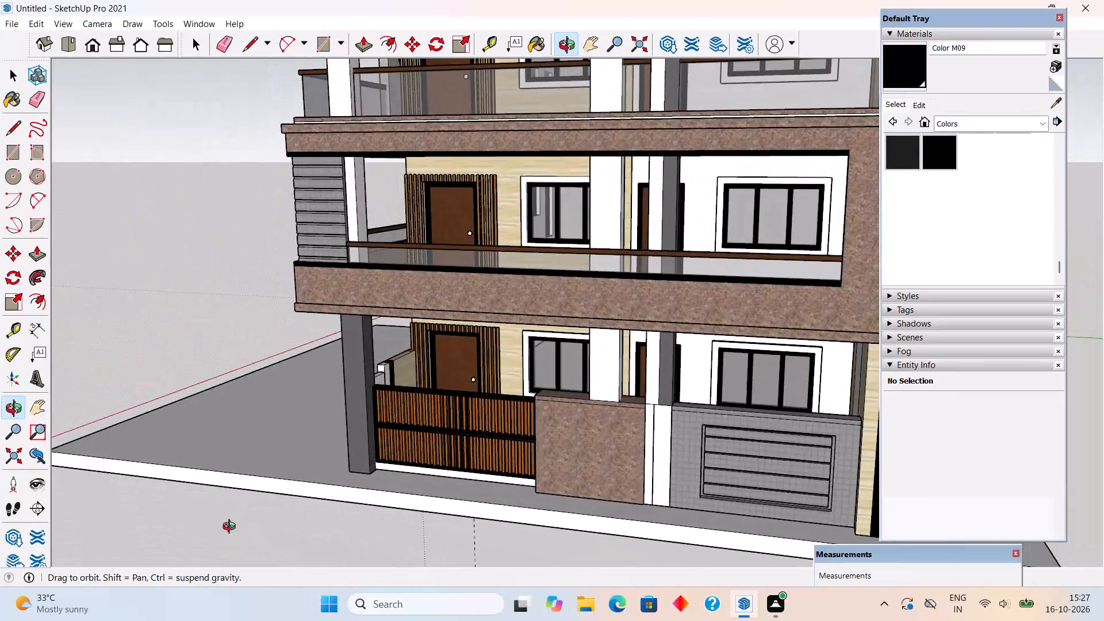
middle_click_drag(232, 528, 806, 556)
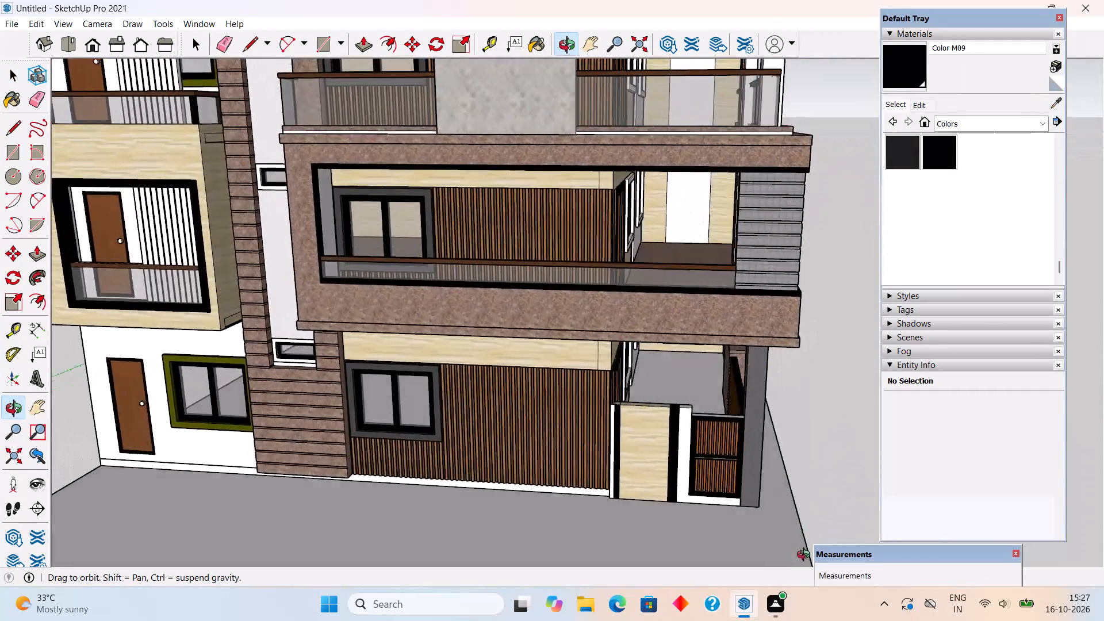
middle_click_drag(806, 556, 784, 502)
scroll(276, 409, "down", 2)
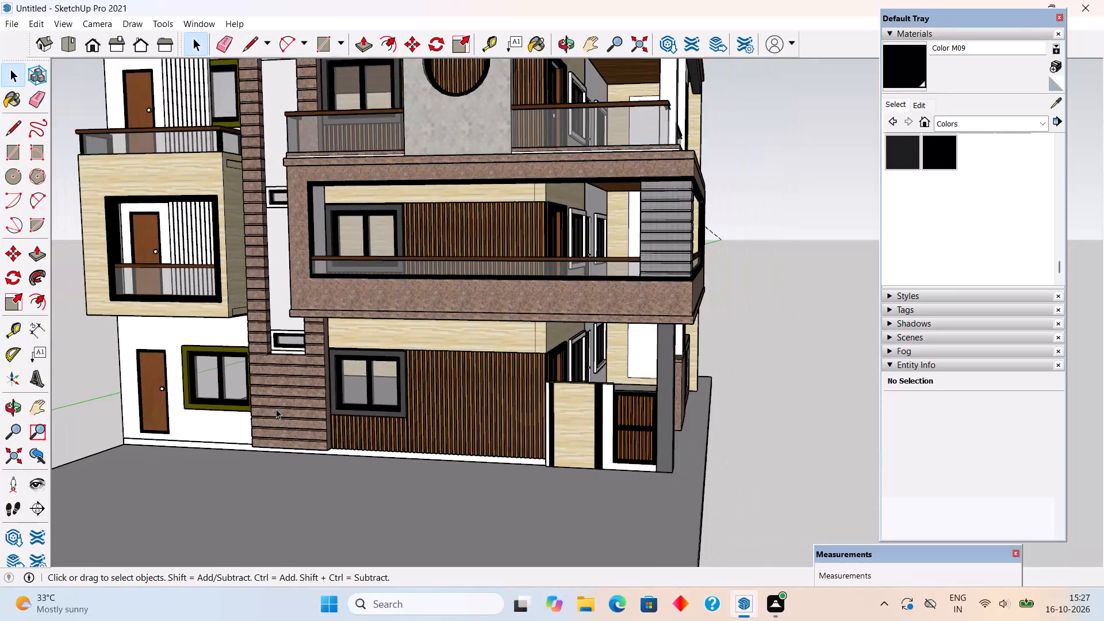
scroll(276, 409, "down", 4)
middle_click_drag(538, 425, 250, 421)
scroll(250, 421, "down", 2)
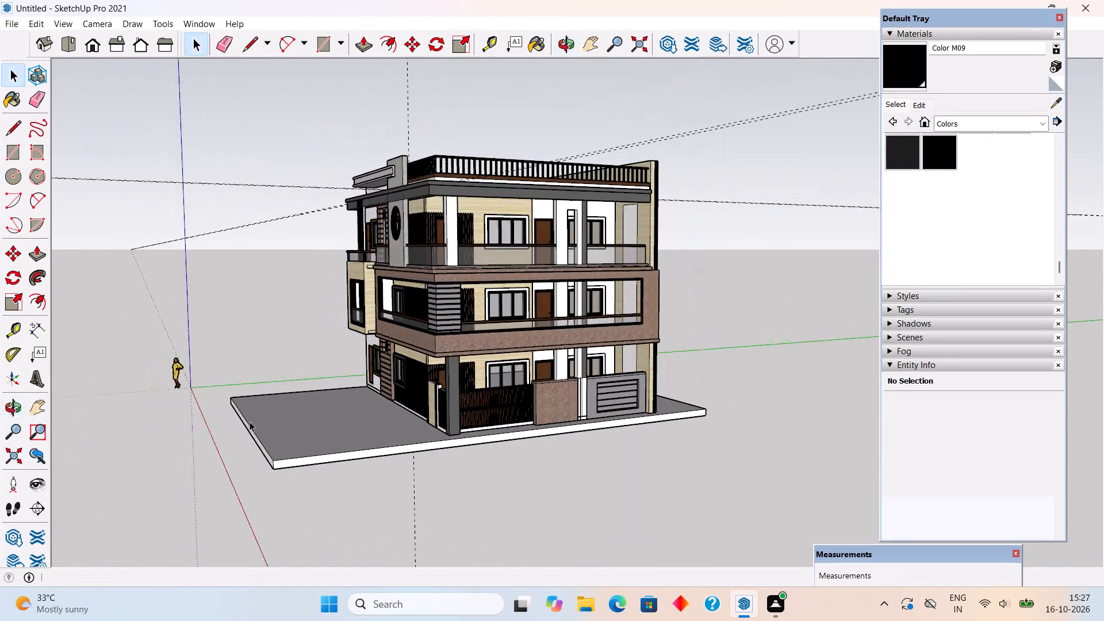
Open the ground slab, push its front edge face back about 2' 2" to the corner column, and close it.
scroll(505, 427, "up", 14)
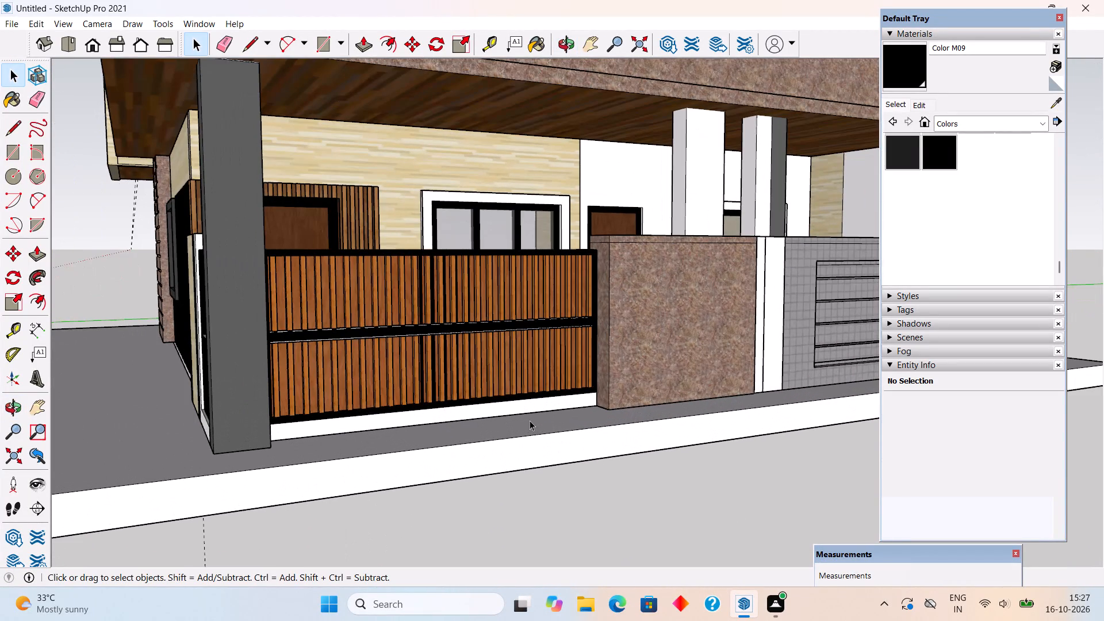
scroll(600, 398, "up", 1)
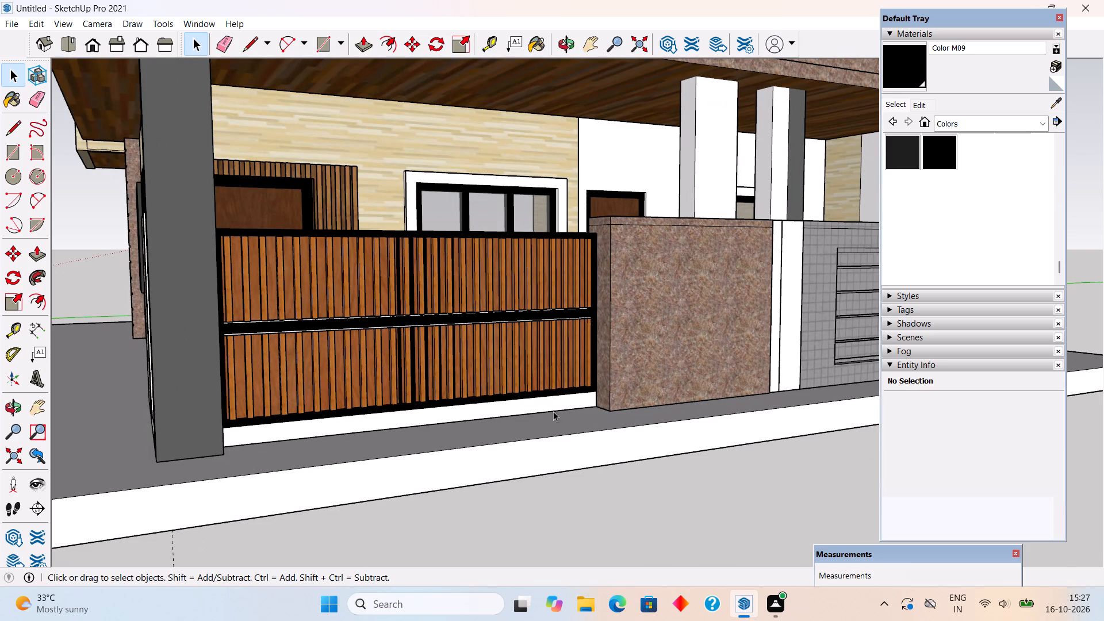
middle_click_drag(443, 424, 338, 446)
triple_click(290, 477)
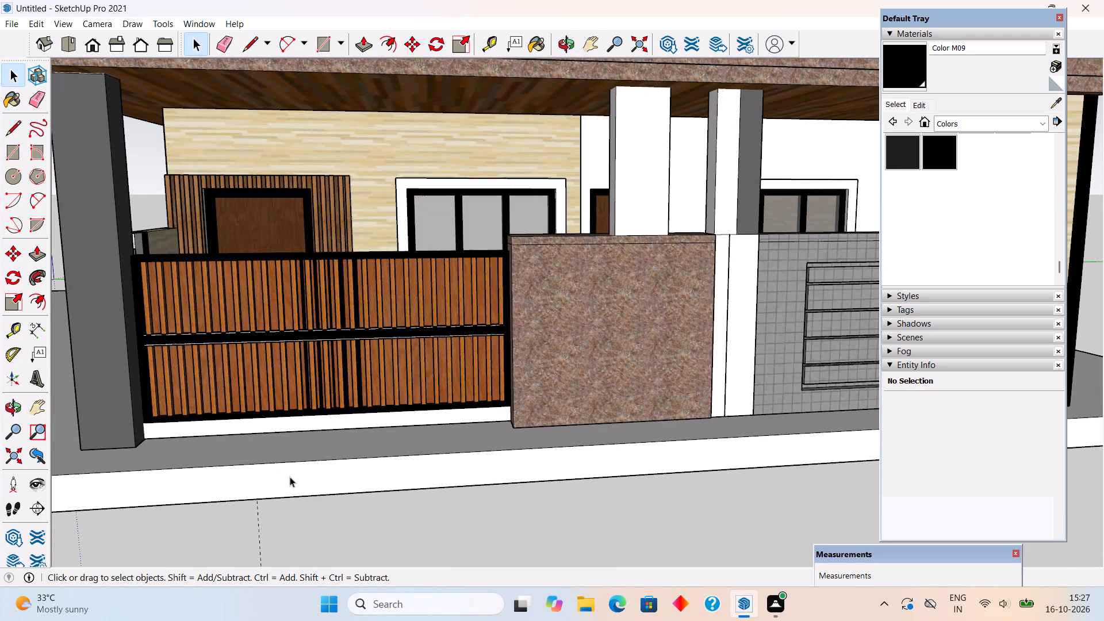
key("p")
left_click(290, 477)
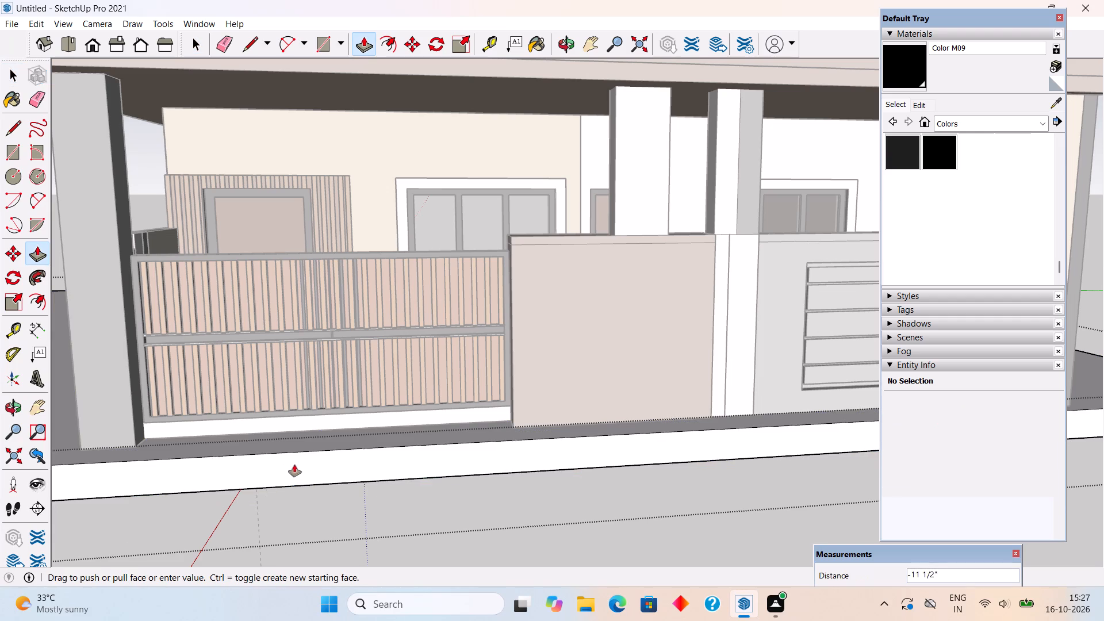
left_click(531, 410)
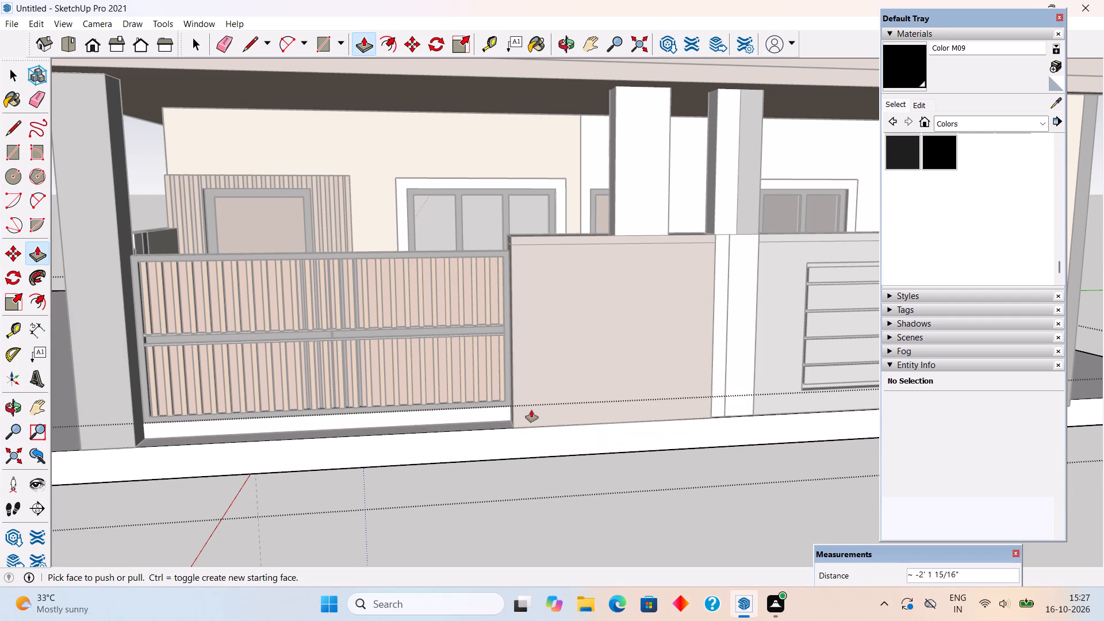
key("space")
left_click(493, 512)
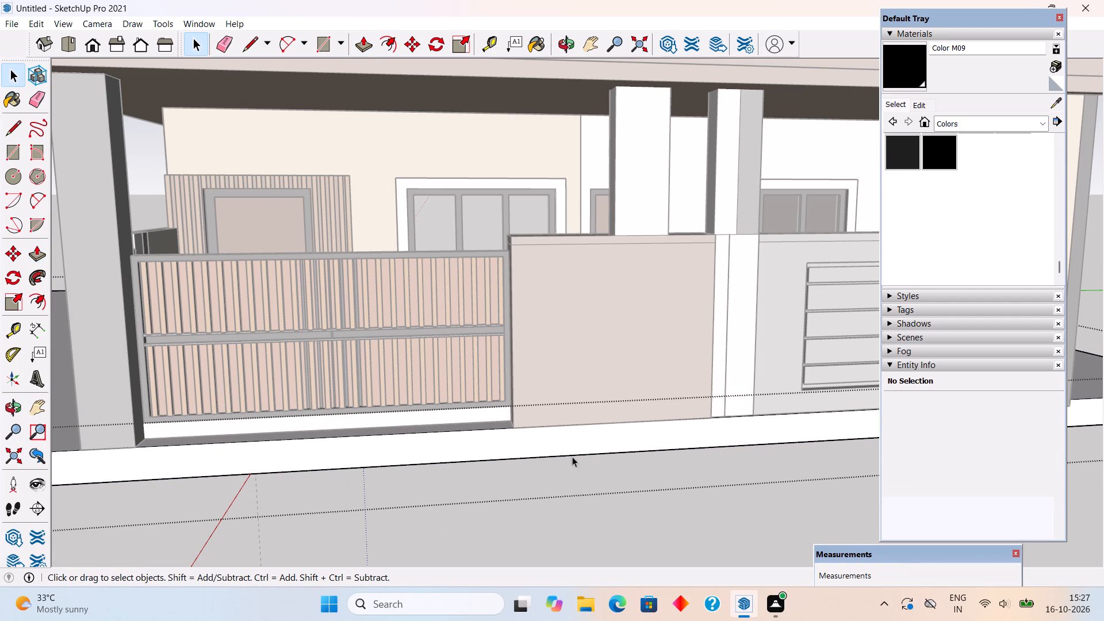
left_click(611, 520)
Draw a 1' 1" by 11' rectangle on the ground in front of the gate and raise it 2 7/8".
scroll(611, 520, "down", 5)
middle_click_drag(435, 489, 311, 535)
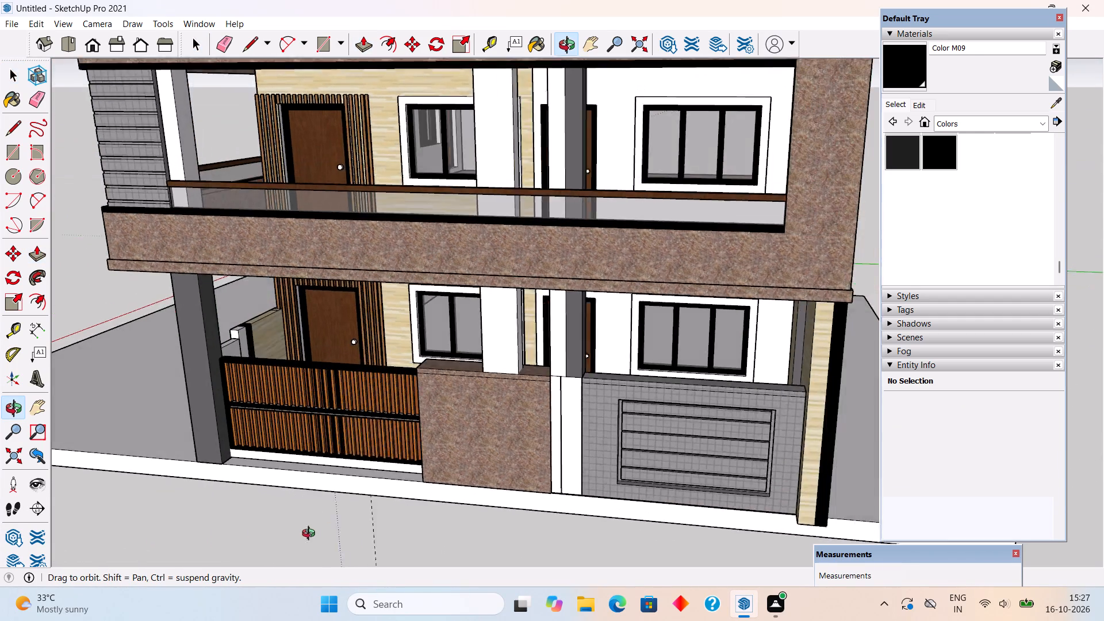
middle_click_drag(311, 535, 391, 539)
scroll(248, 505, "up", 4)
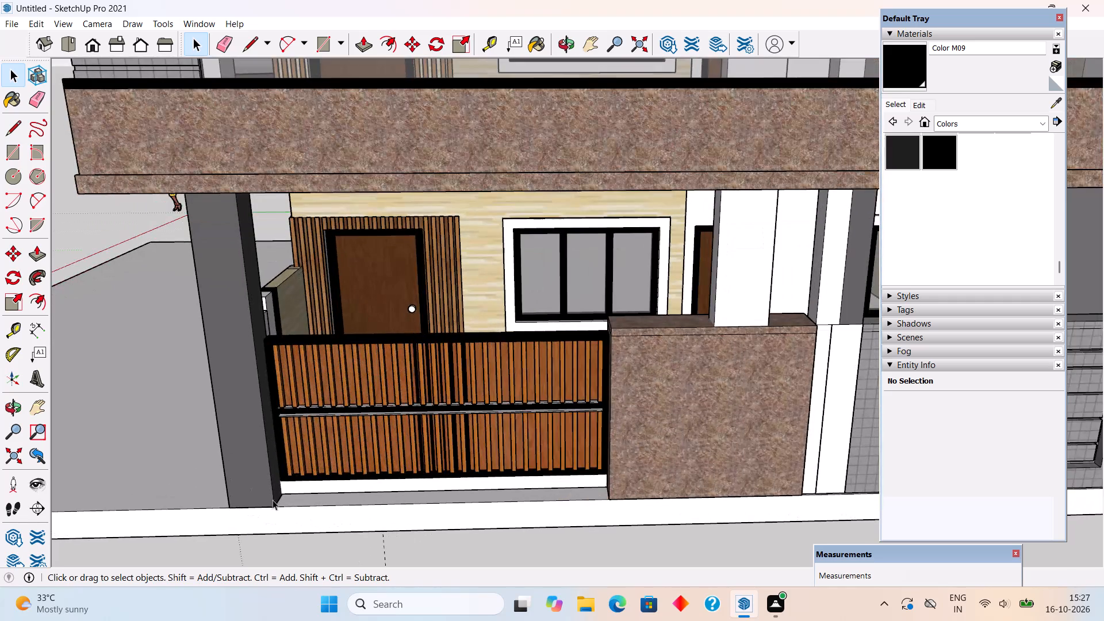
key("r")
scroll(284, 490, "up", 5)
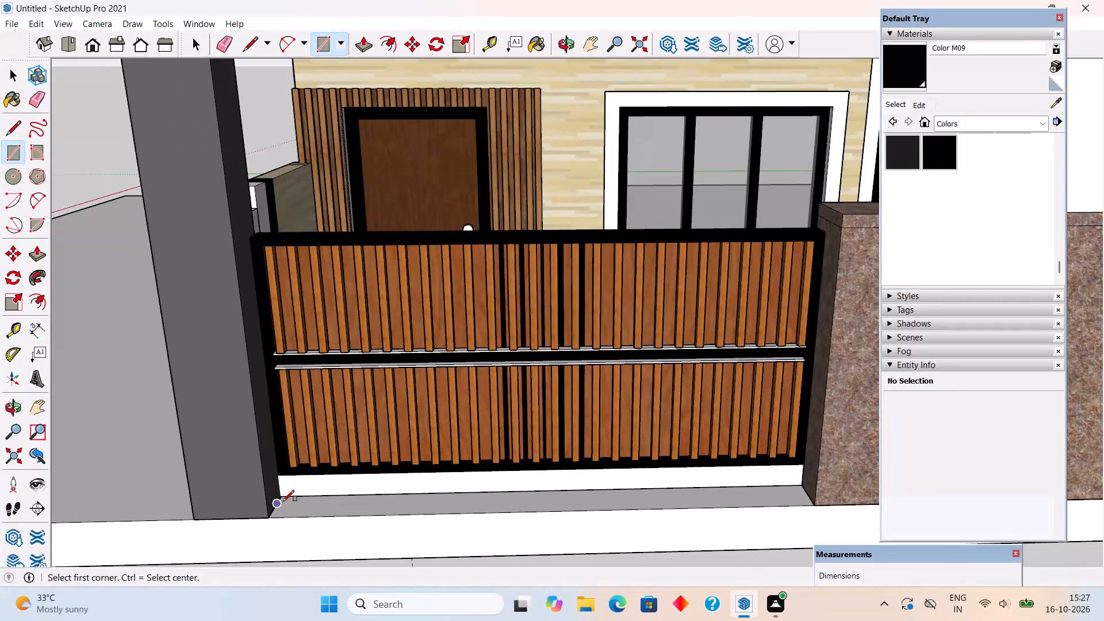
left_click(279, 498)
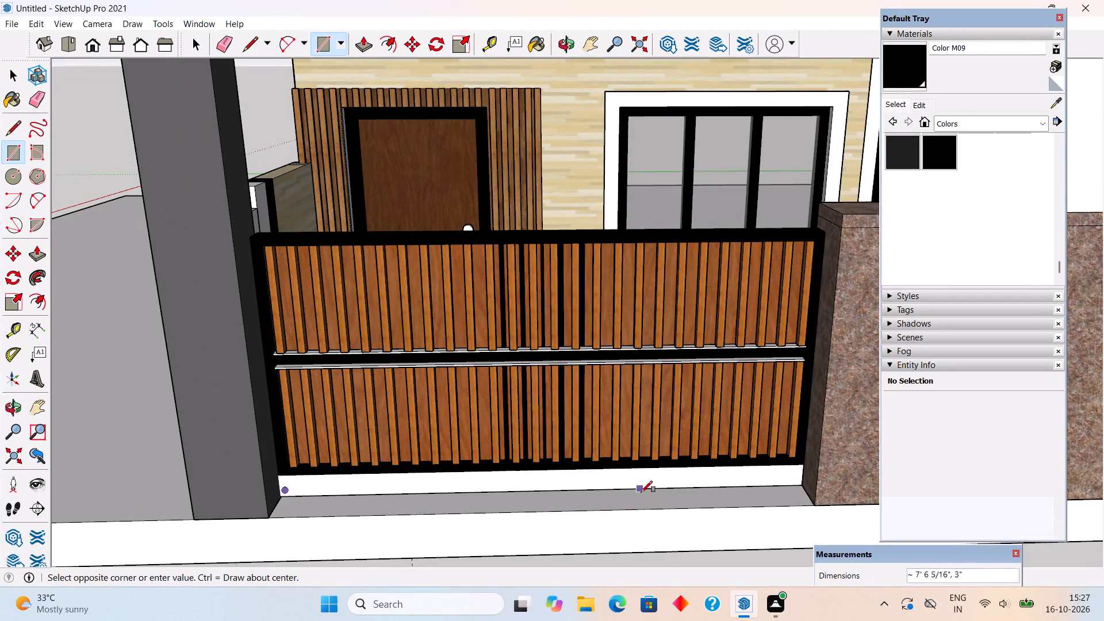
left_click(812, 505)
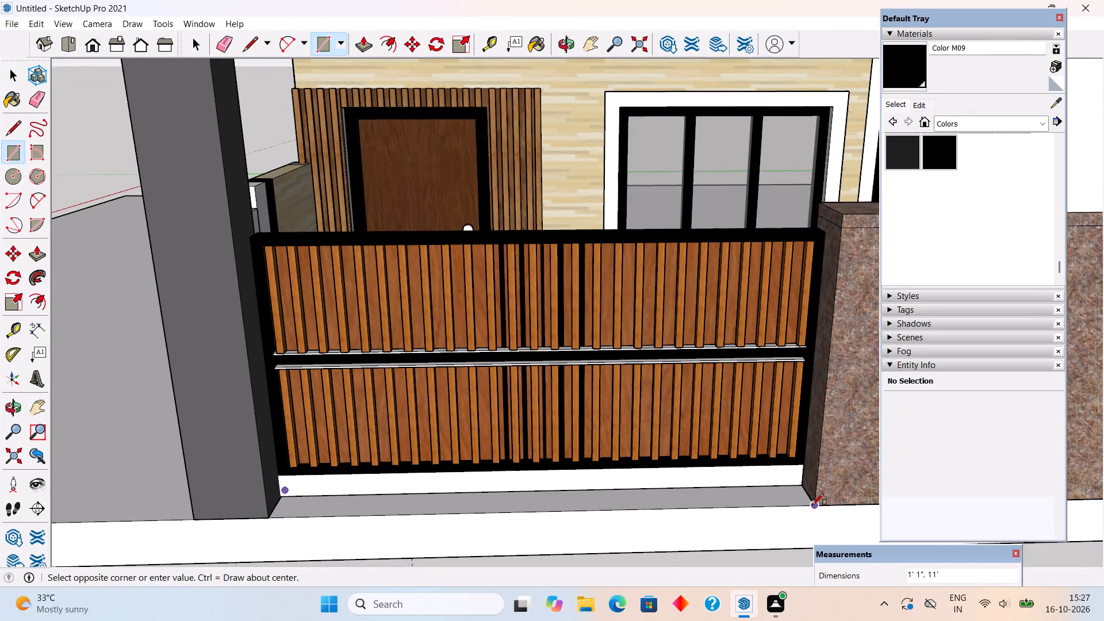
key("p")
left_click(799, 499)
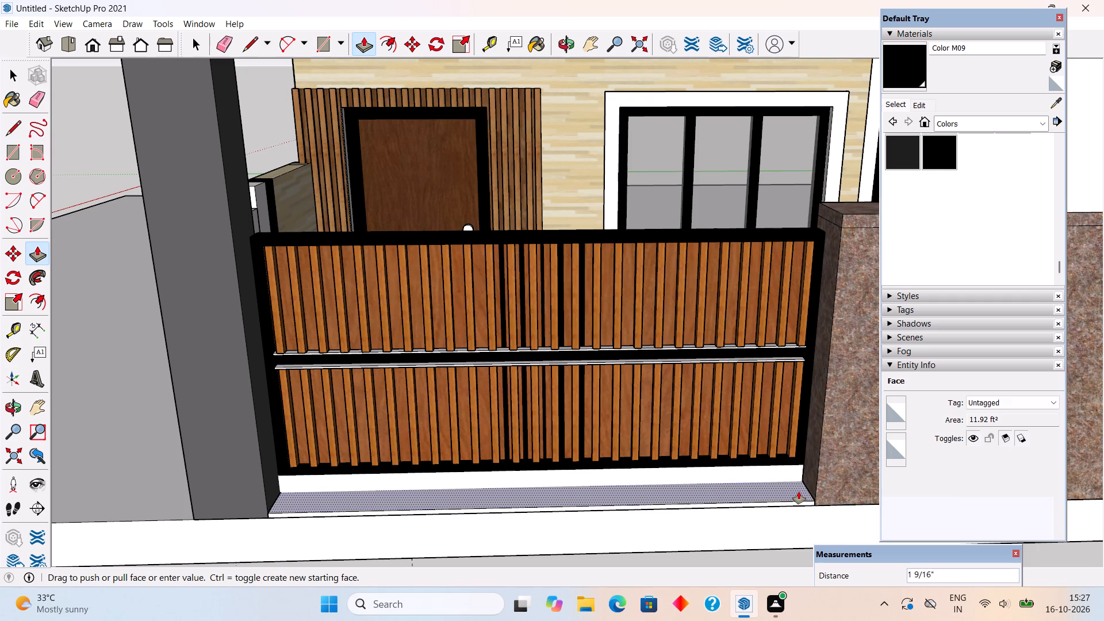
left_click(799, 488)
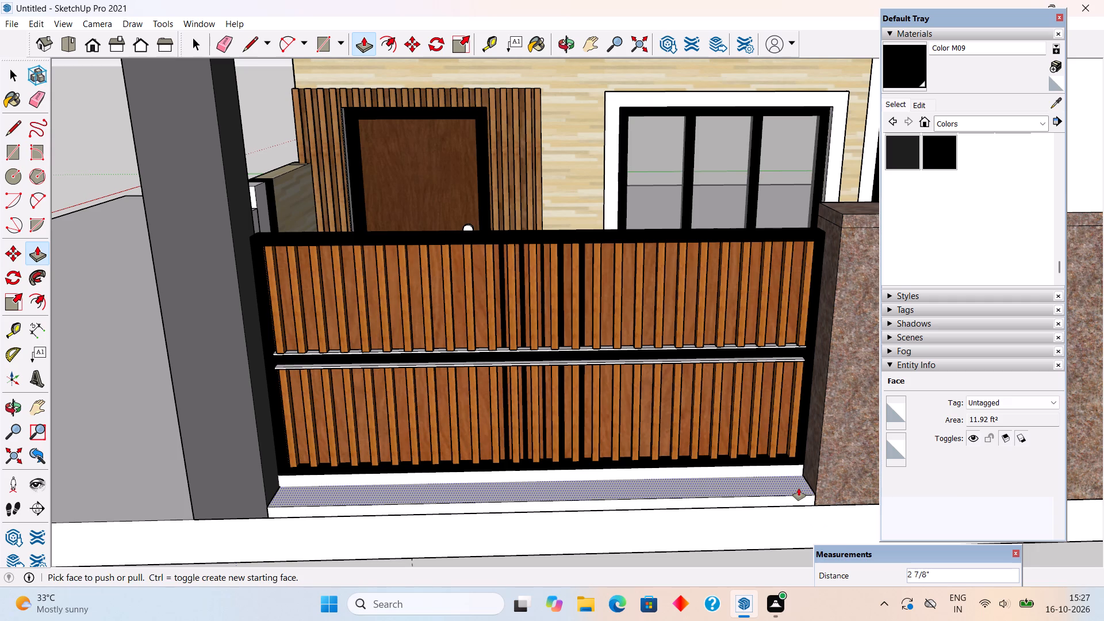
Select the whole new step block in front of the gate and make it a group.
key("space")
triple_click(798, 496)
right_click(798, 496)
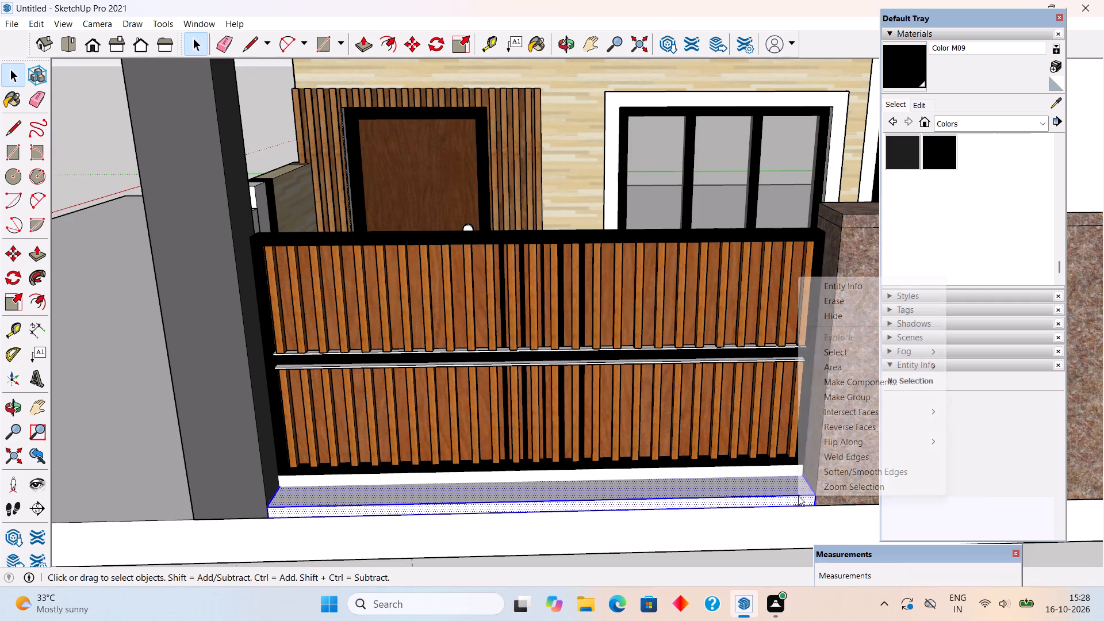
left_click(834, 402)
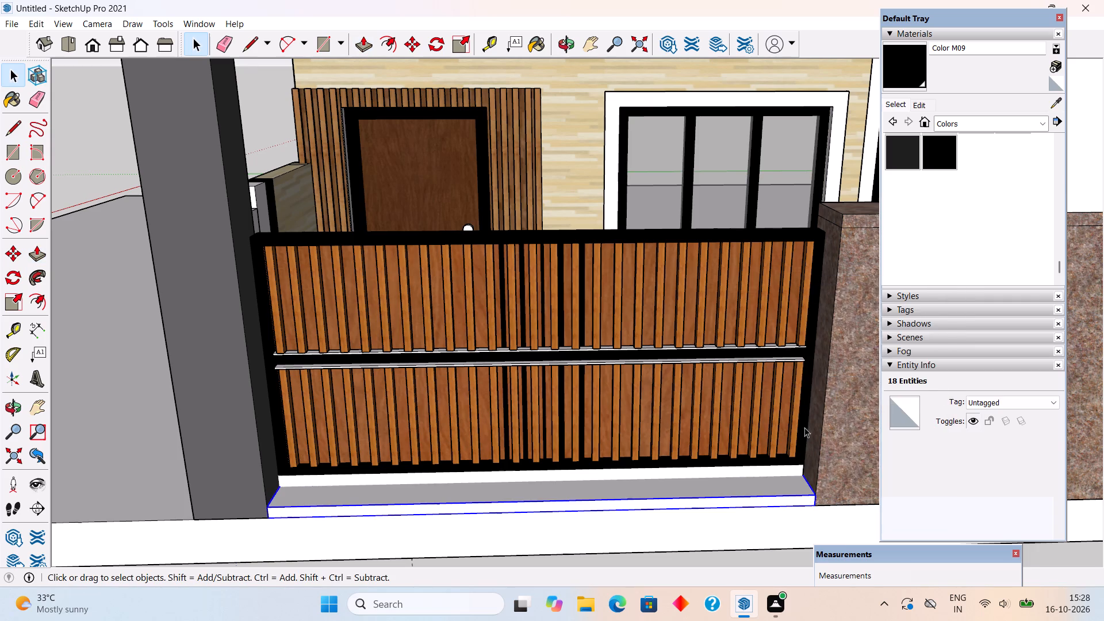
Open the ground slab, pull its front edge face outward 11", and close it.
scroll(773, 483, "down", 3)
triple_click(769, 517)
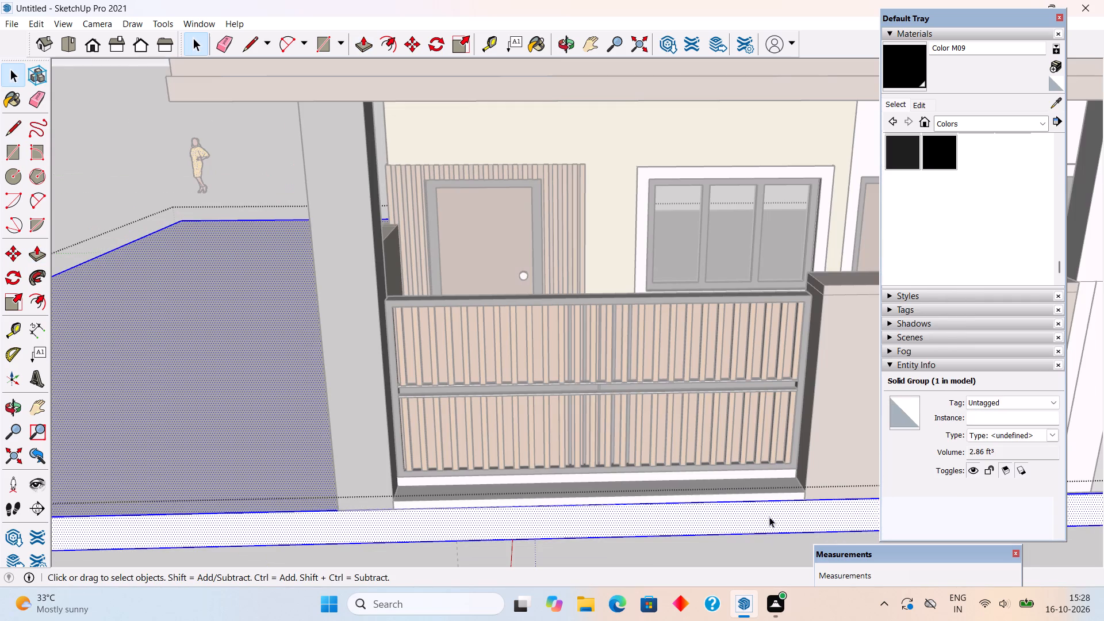
key("p")
left_click(769, 517)
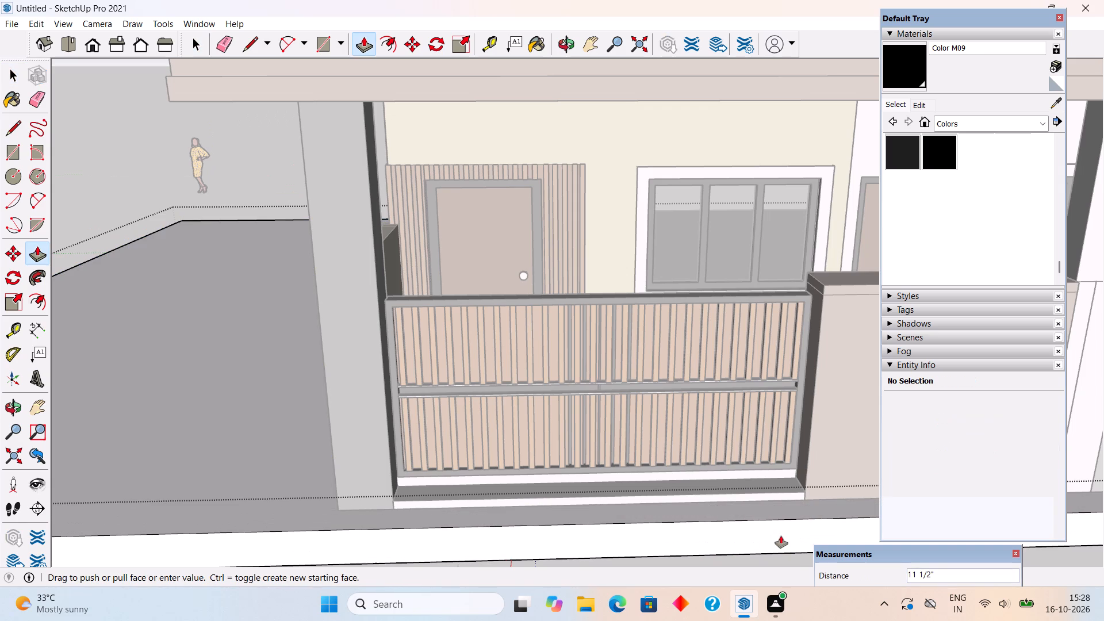
type("11\"")
key("Return")
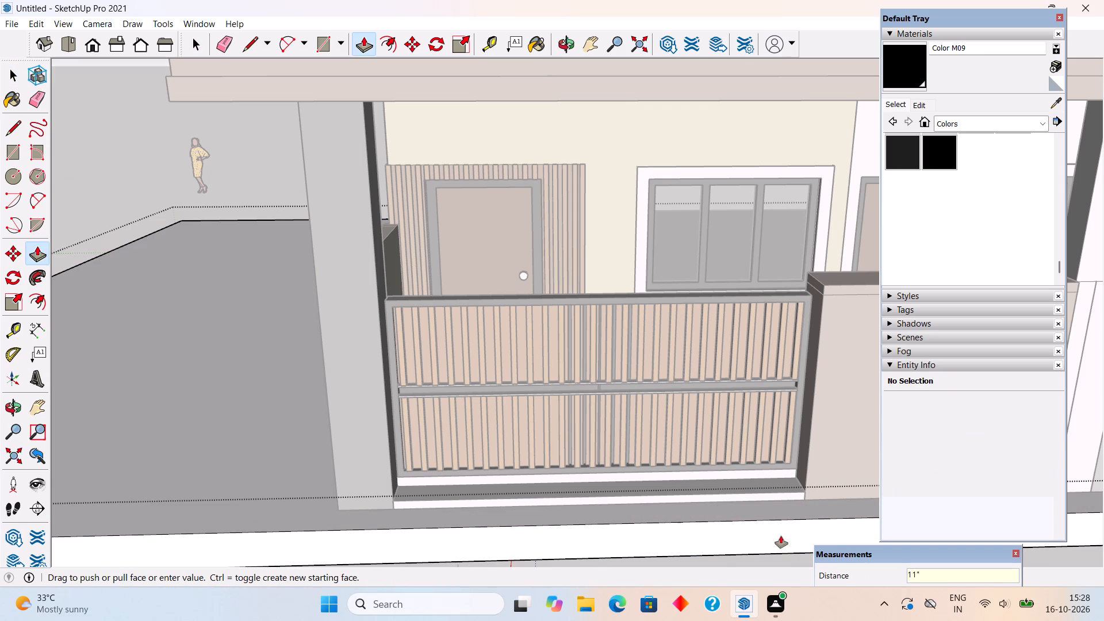
key("space")
scroll(781, 536, "down", 6)
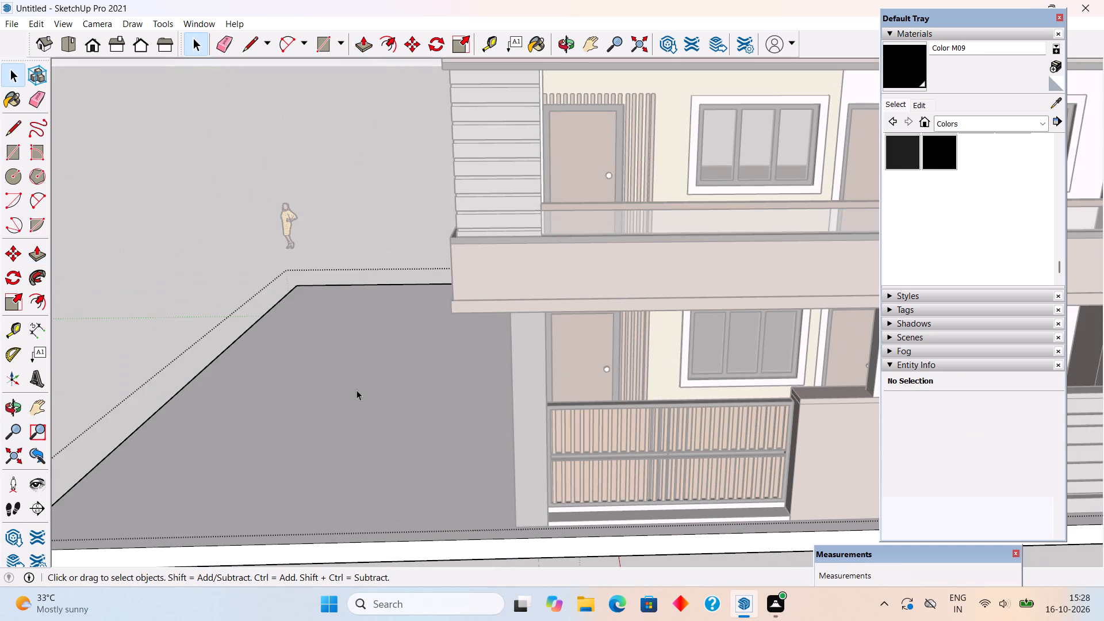
left_click(175, 279)
Examine the house from the side and front corner to check the extended slab and the gate step.
middle_click_drag(574, 388, 642, 395)
scroll(642, 395, "down", 8)
middle_click_drag(628, 465, 774, 339)
scroll(704, 434, "up", 5)
middle_click_drag(605, 397, 662, 428)
scroll(662, 428, "up", 2)
middle_click_drag(458, 485, 536, 508)
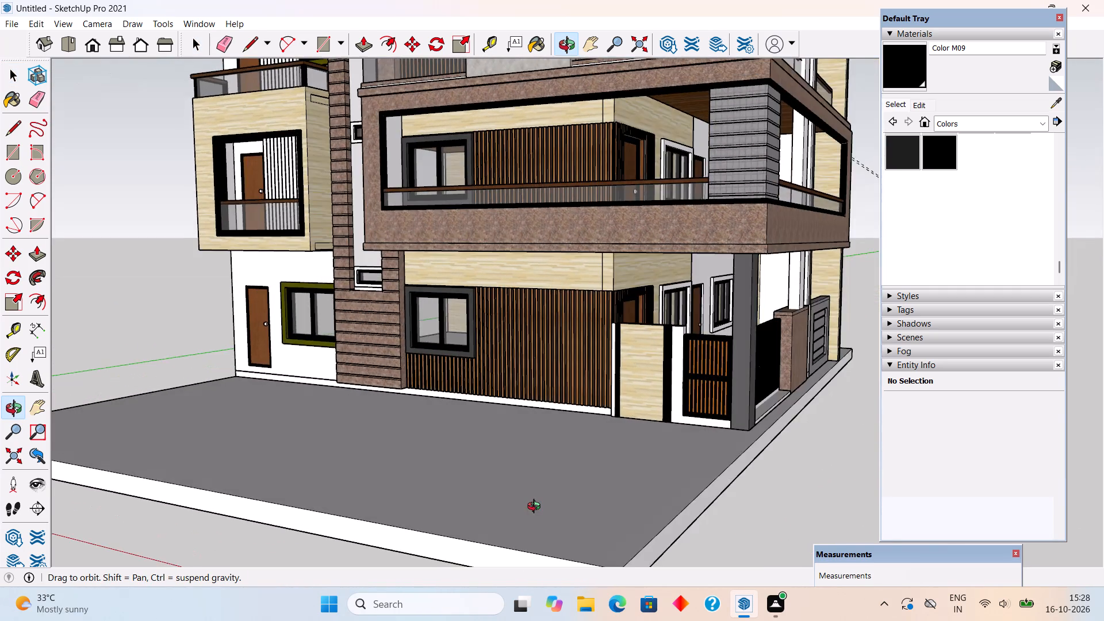
middle_click_drag(536, 508, 428, 493)
scroll(428, 493, "down", 3)
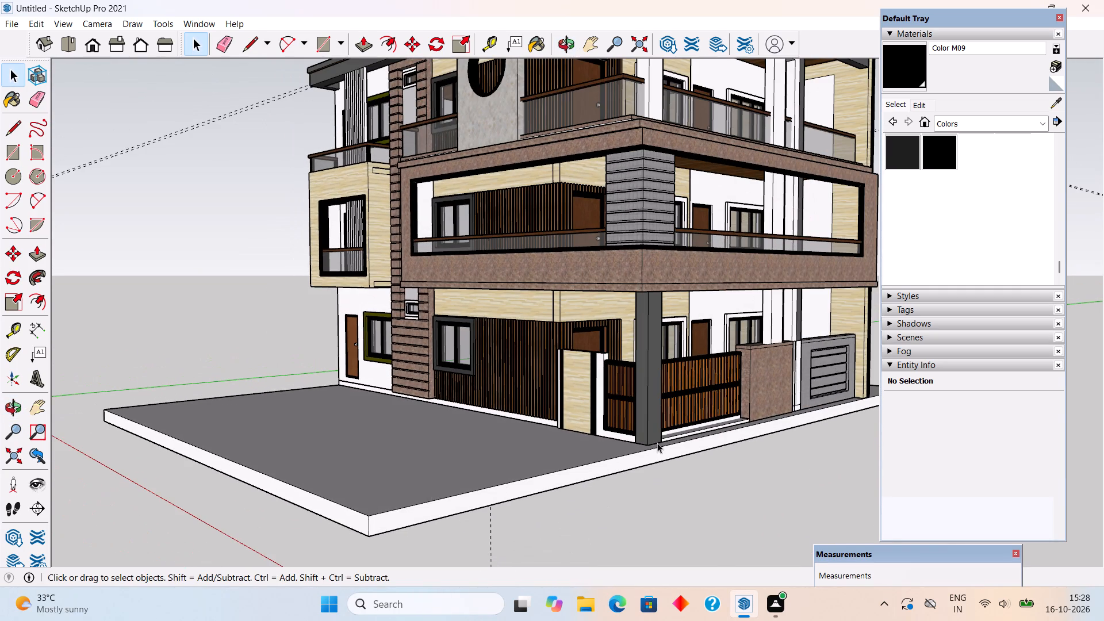
Open the floor base beneath the gate, pull its front face outward 2 3/16", and close it.
scroll(700, 417, "up", 17)
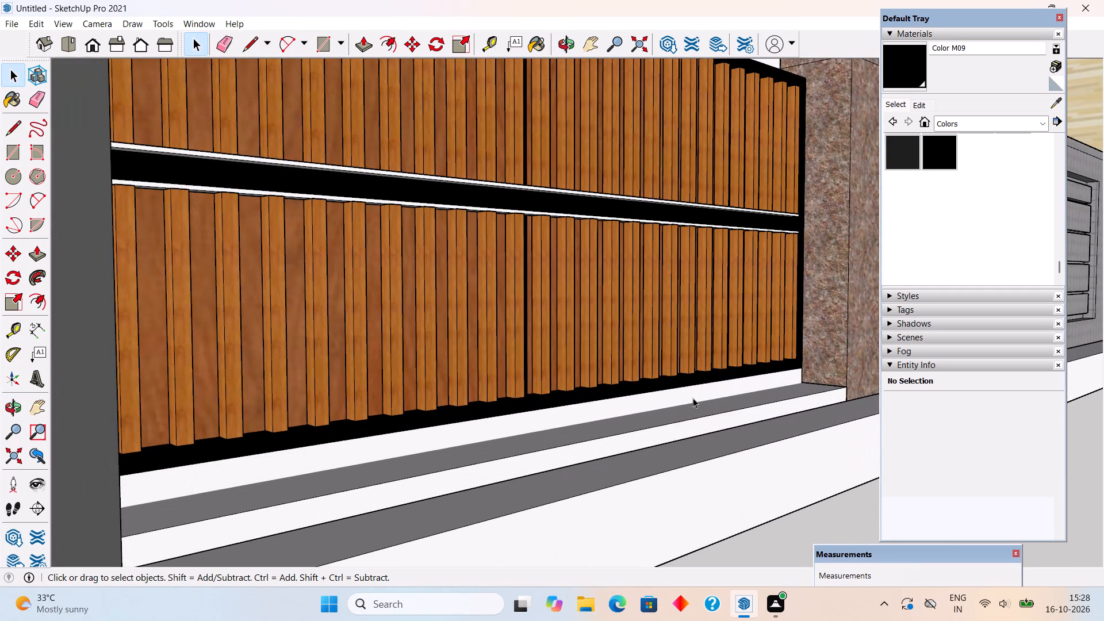
left_click(693, 397)
triple_click(693, 397)
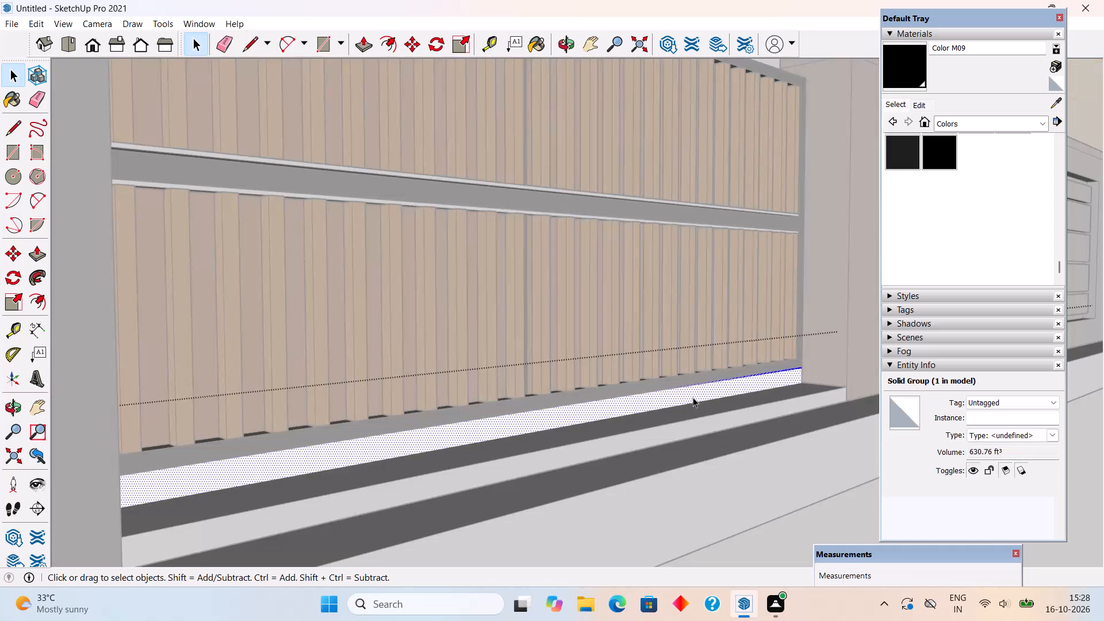
key("p")
left_click(693, 397)
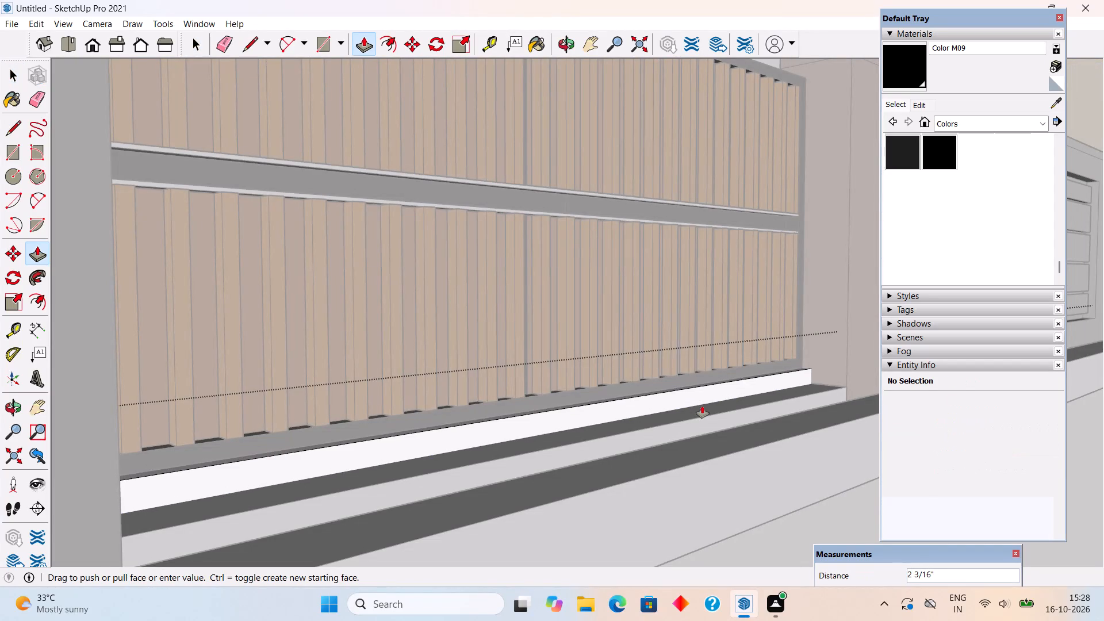
left_click(702, 406)
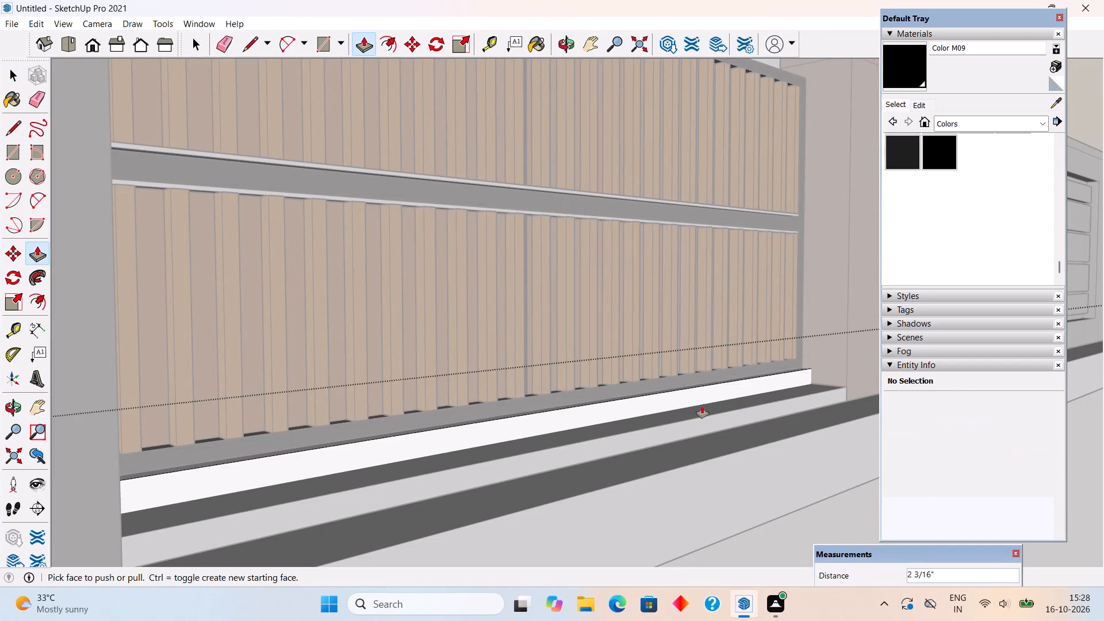
key("space")
scroll(702, 406, "down", 7)
scroll(702, 406, "up", 1)
scroll(702, 406, "down", 1)
left_click(795, 515)
Examine the gate, steps and whole house from the front corner and gate side.
middle_click_drag(605, 412, 604, 475)
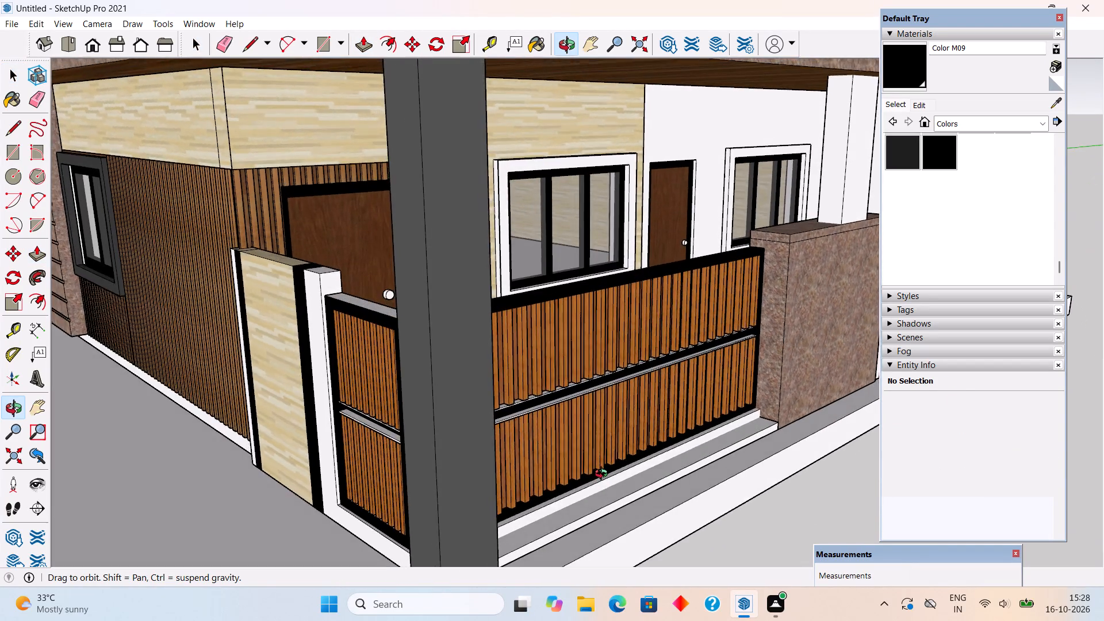
middle_click_drag(604, 475, 712, 455)
scroll(713, 455, "down", 3)
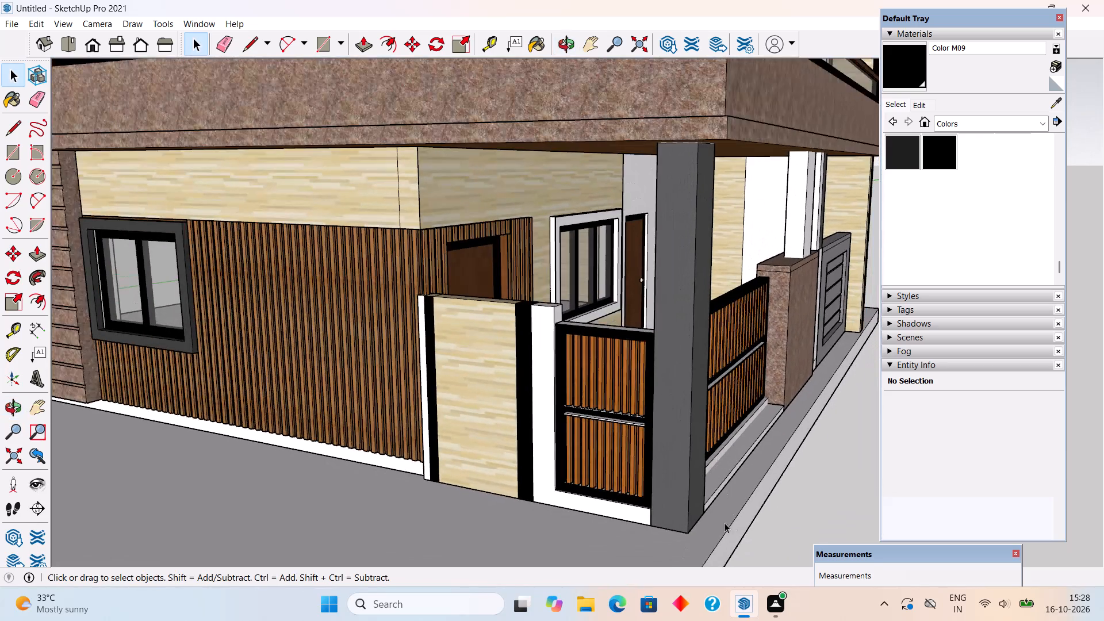
middle_click_drag(699, 517, 652, 441)
scroll(652, 441, "down", 11)
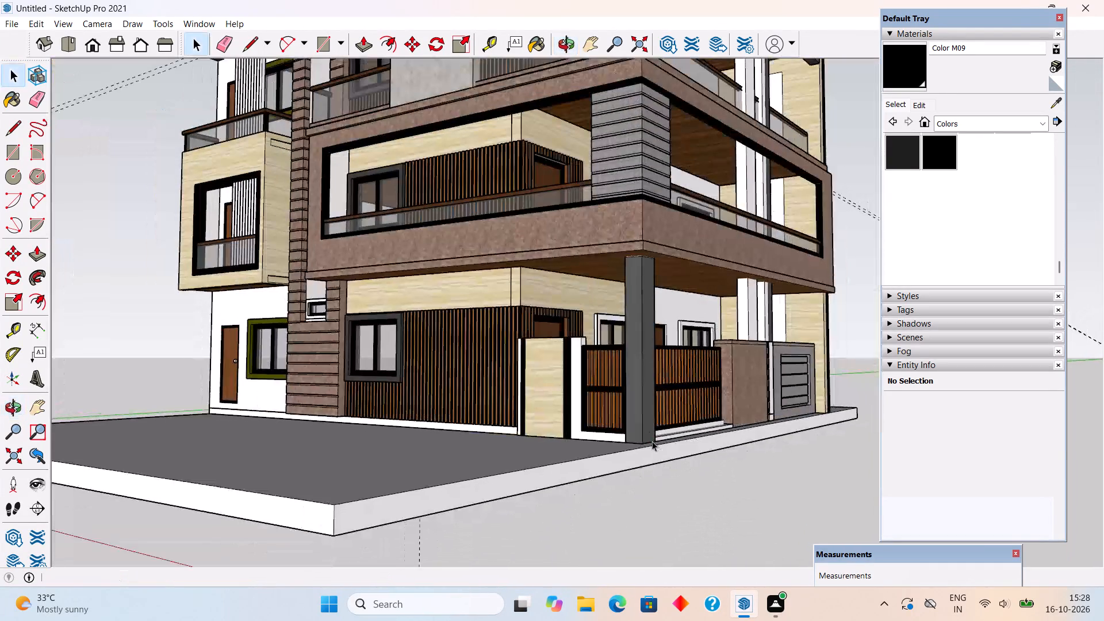
scroll(536, 401, "down", 4)
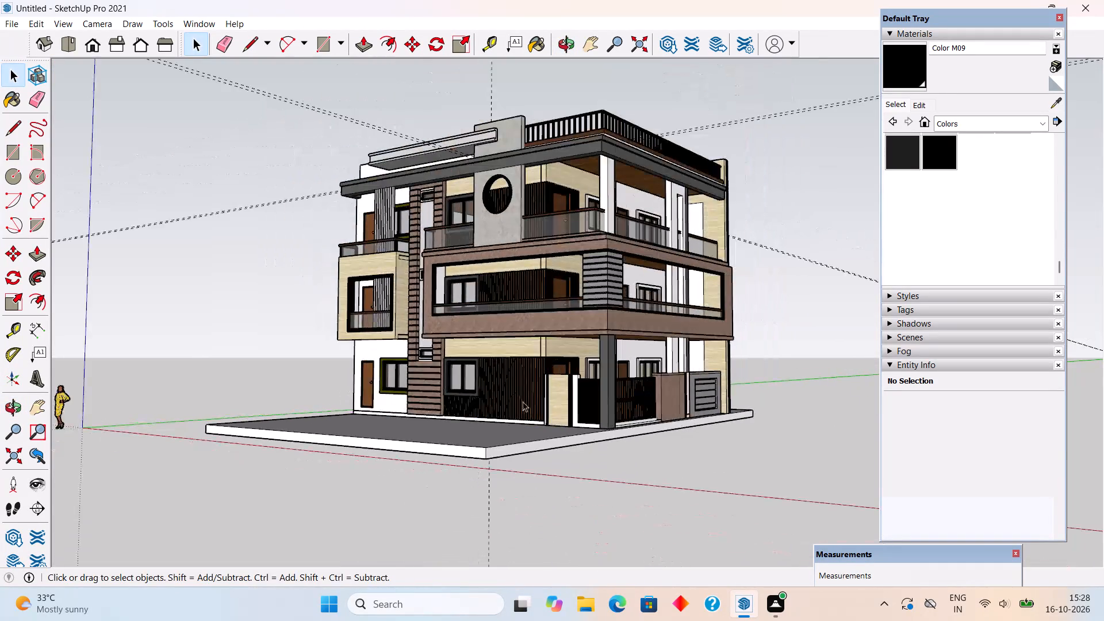
middle_click_drag(515, 401, 358, 408)
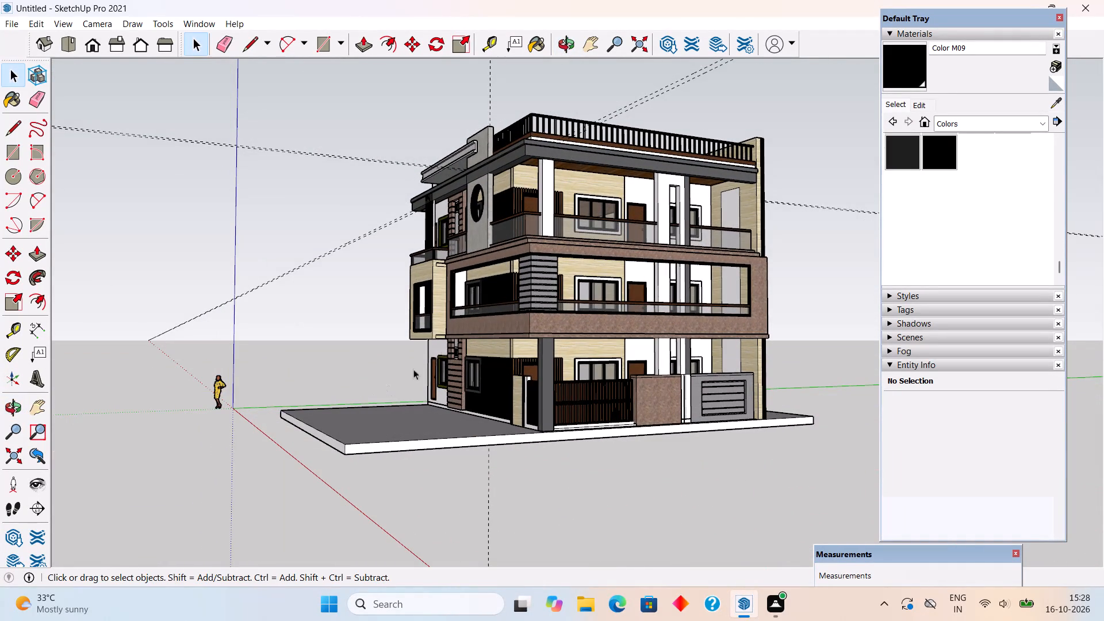
Open the tall slotted column, paint its slot's inner side and top faces with the wall's Wood Floor Light material, and close it.
scroll(753, 246, "up", 6)
scroll(708, 230, "up", 1)
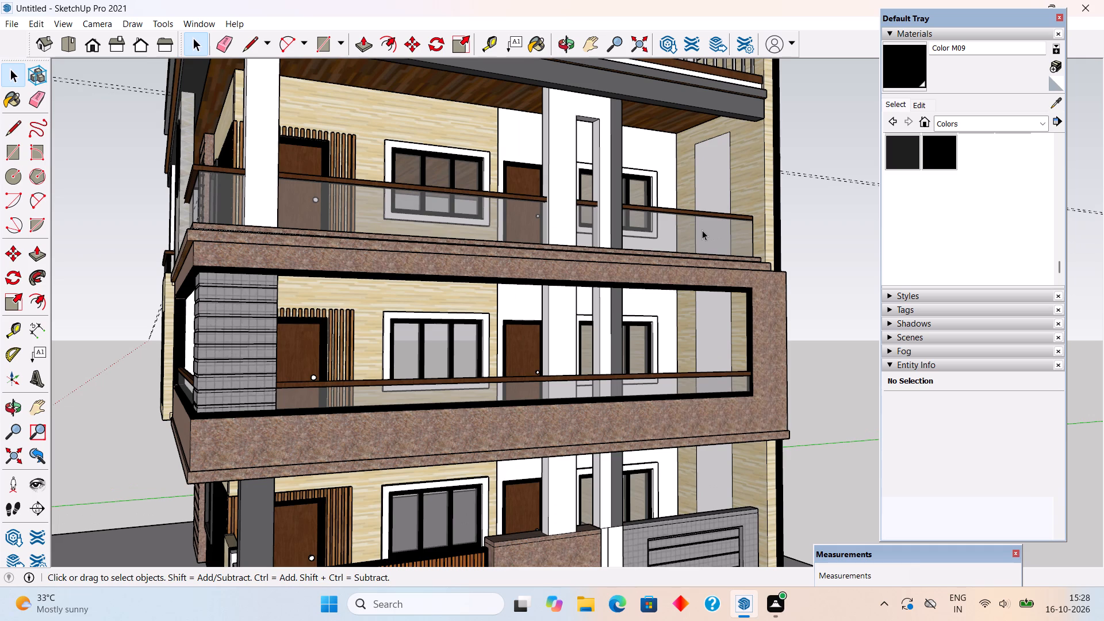
scroll(605, 254, "up", 2)
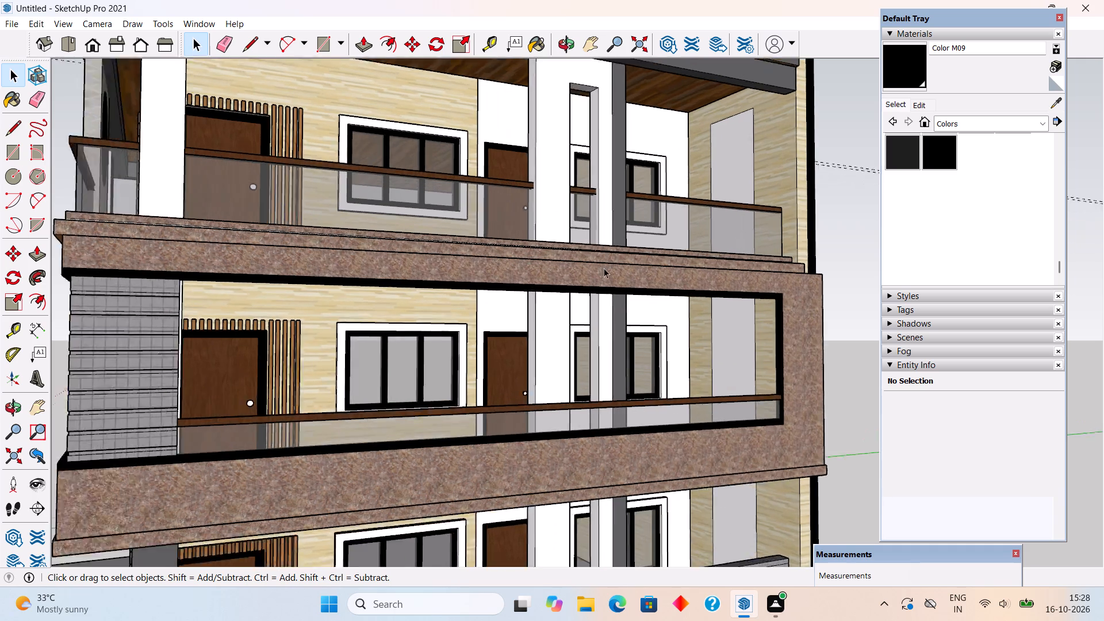
scroll(604, 268, "up", 2)
triple_click(592, 341)
left_click(592, 341)
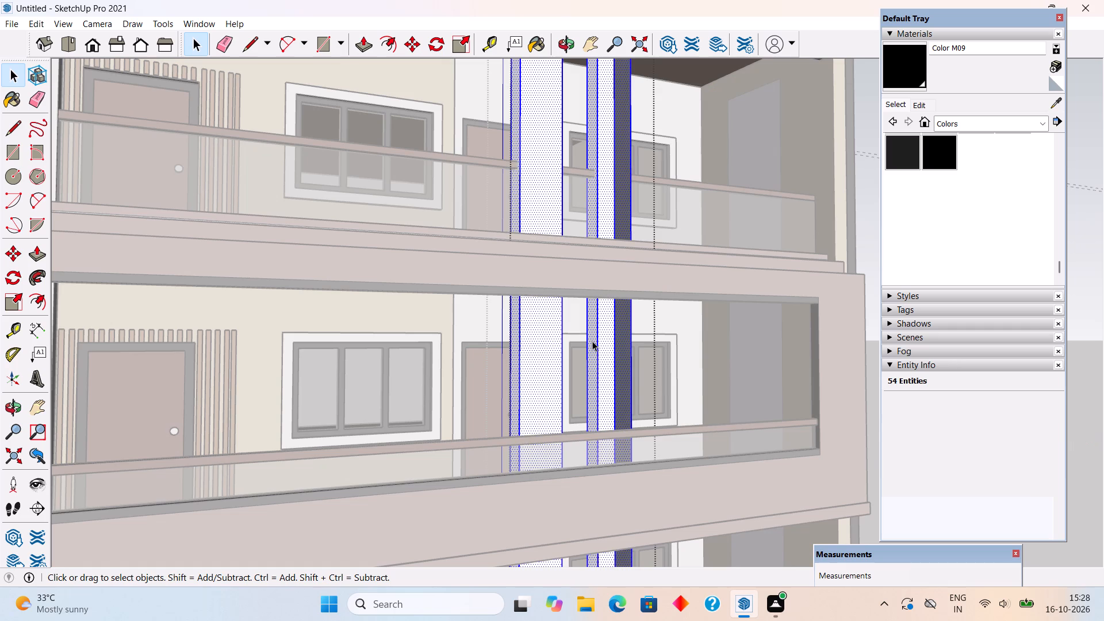
left_click(592, 341)
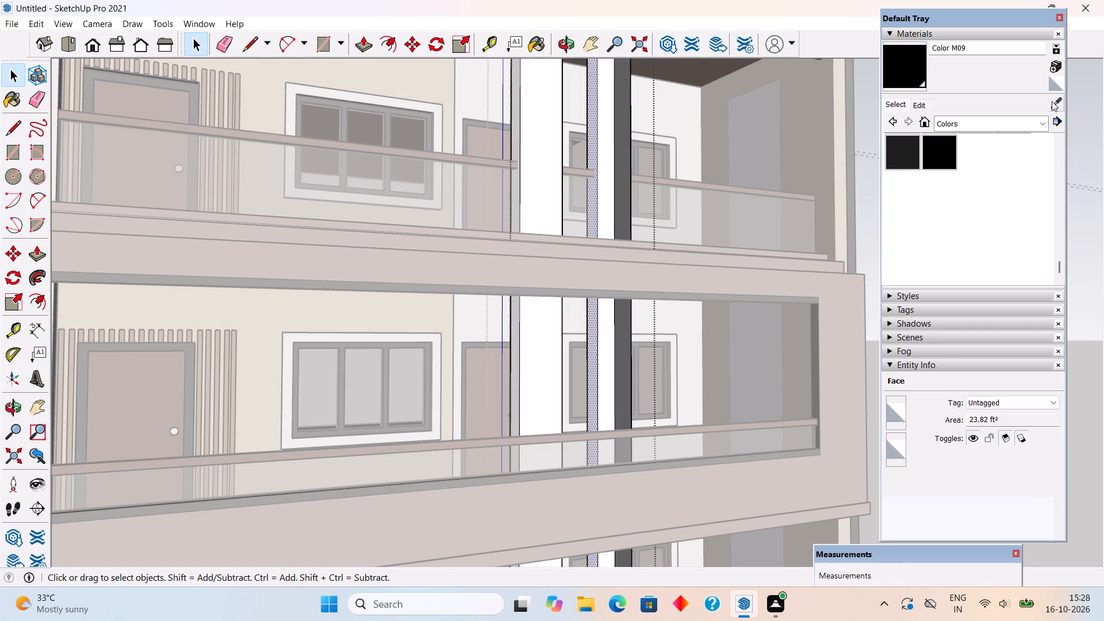
left_click(1053, 102)
left_click(812, 135)
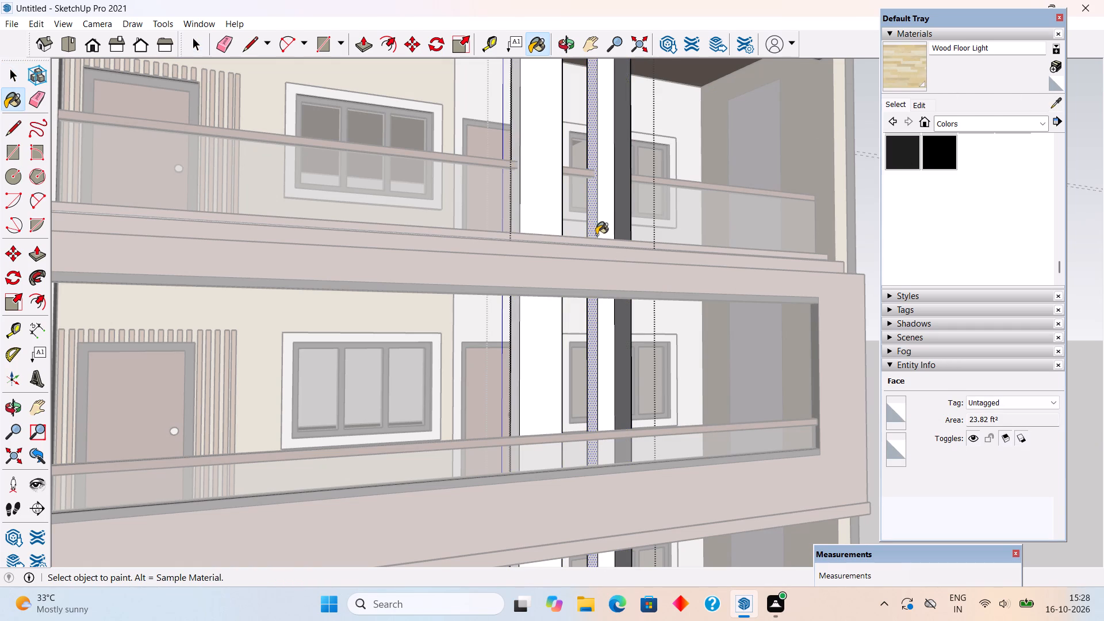
left_click(593, 224)
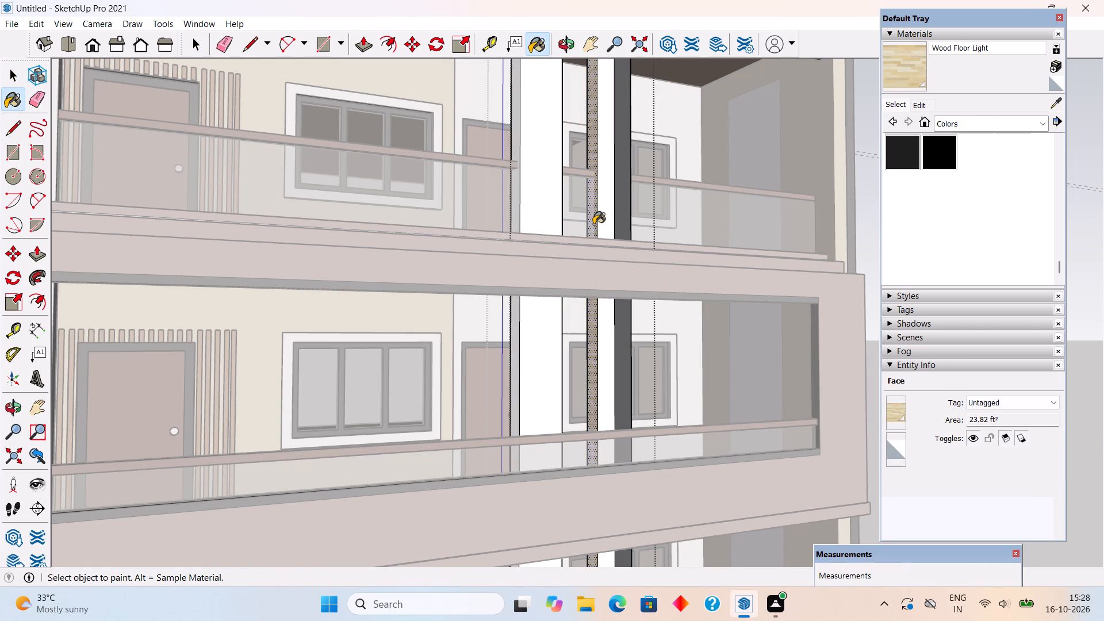
scroll(597, 165, "down", 9)
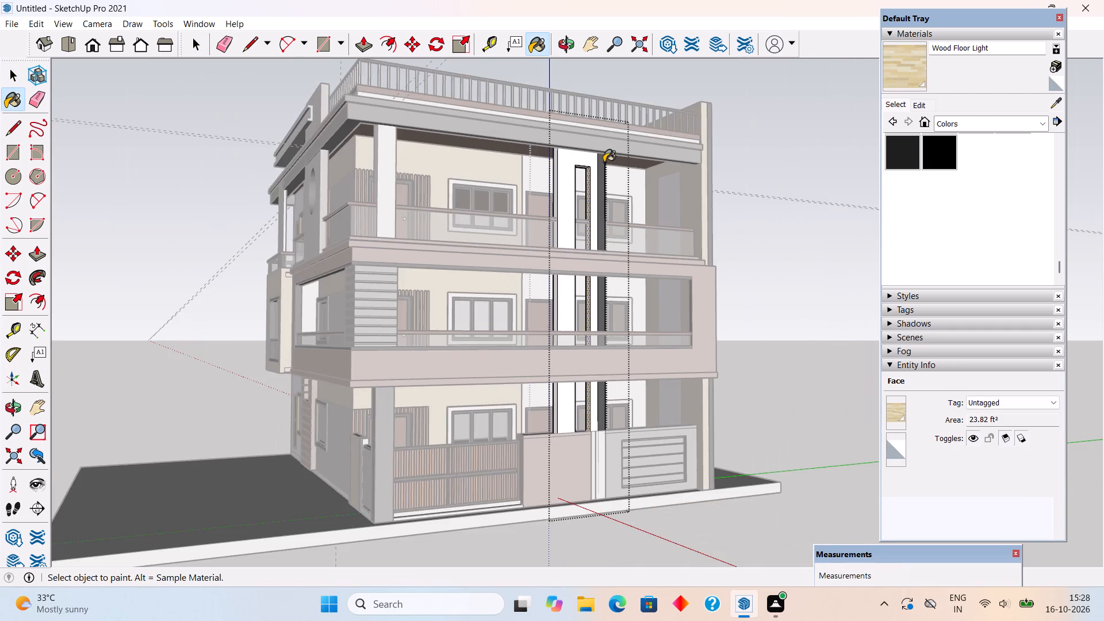
scroll(603, 160, "up", 14)
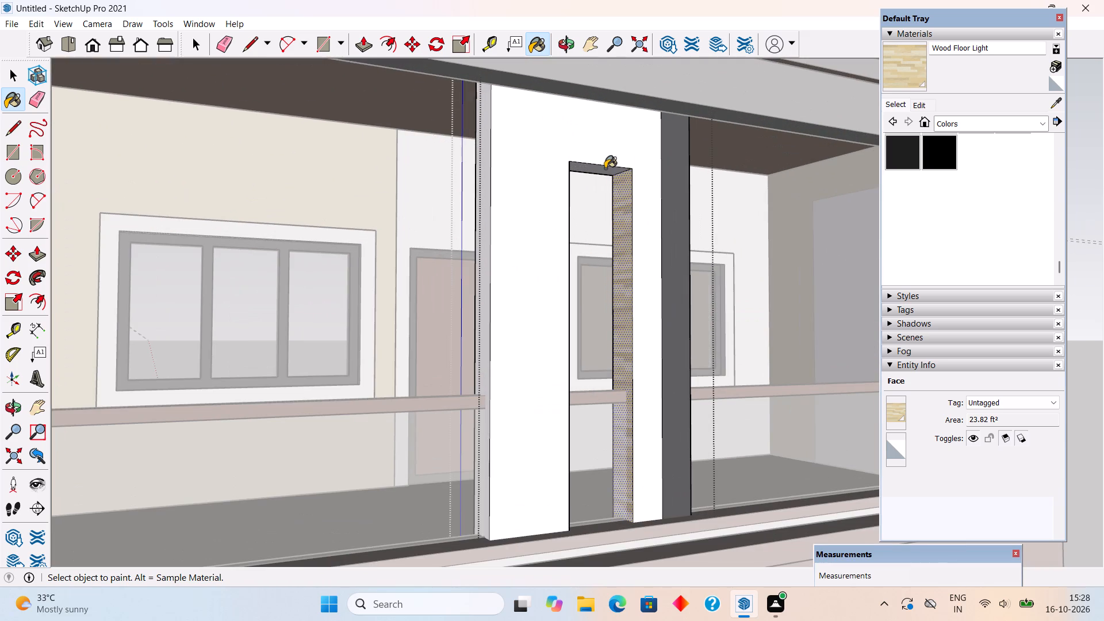
left_click(605, 168)
scroll(605, 171, "down", 8)
key("space")
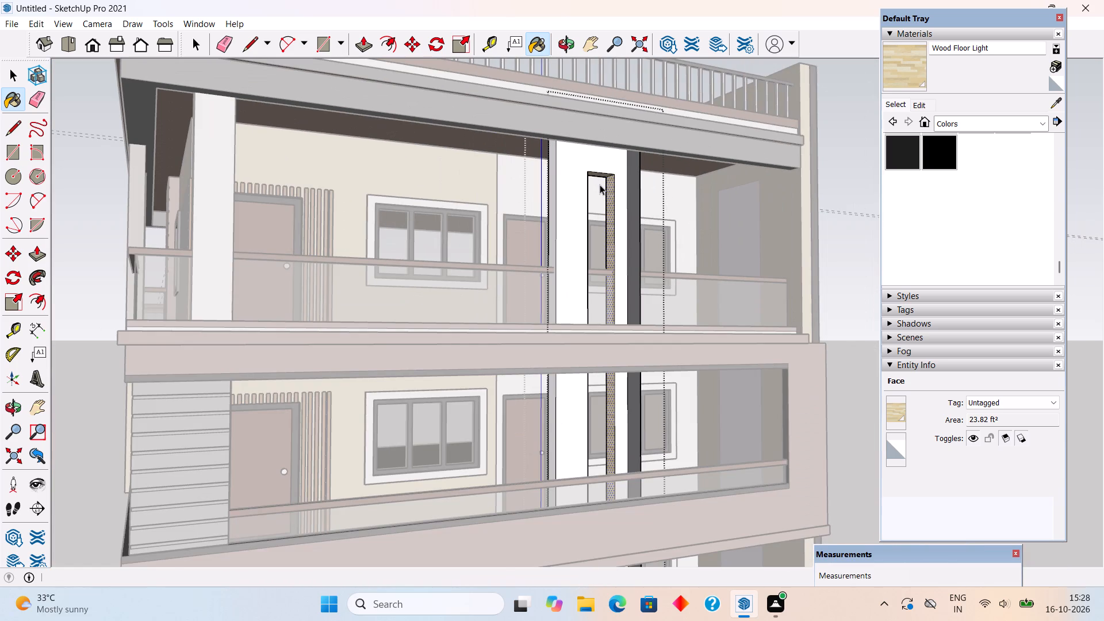
scroll(589, 191, "down", 14)
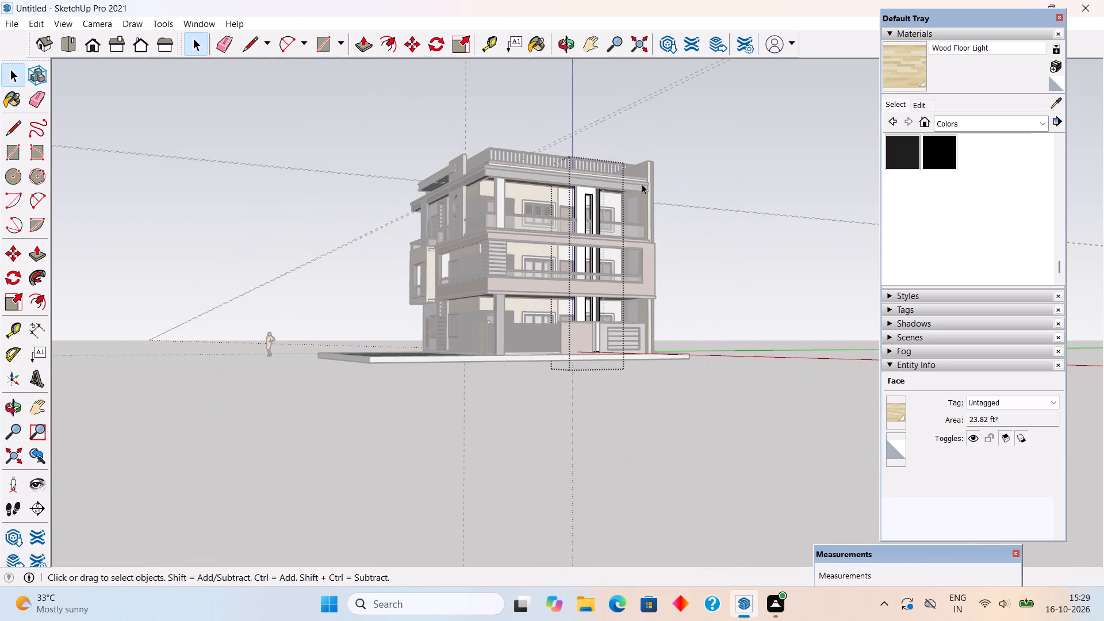
left_click(727, 158)
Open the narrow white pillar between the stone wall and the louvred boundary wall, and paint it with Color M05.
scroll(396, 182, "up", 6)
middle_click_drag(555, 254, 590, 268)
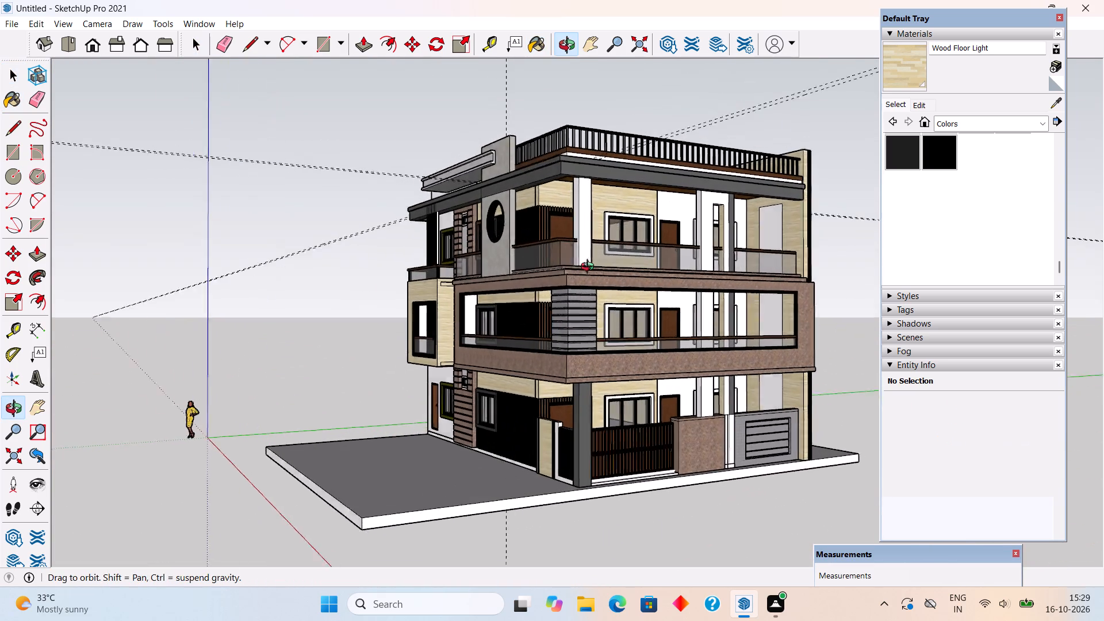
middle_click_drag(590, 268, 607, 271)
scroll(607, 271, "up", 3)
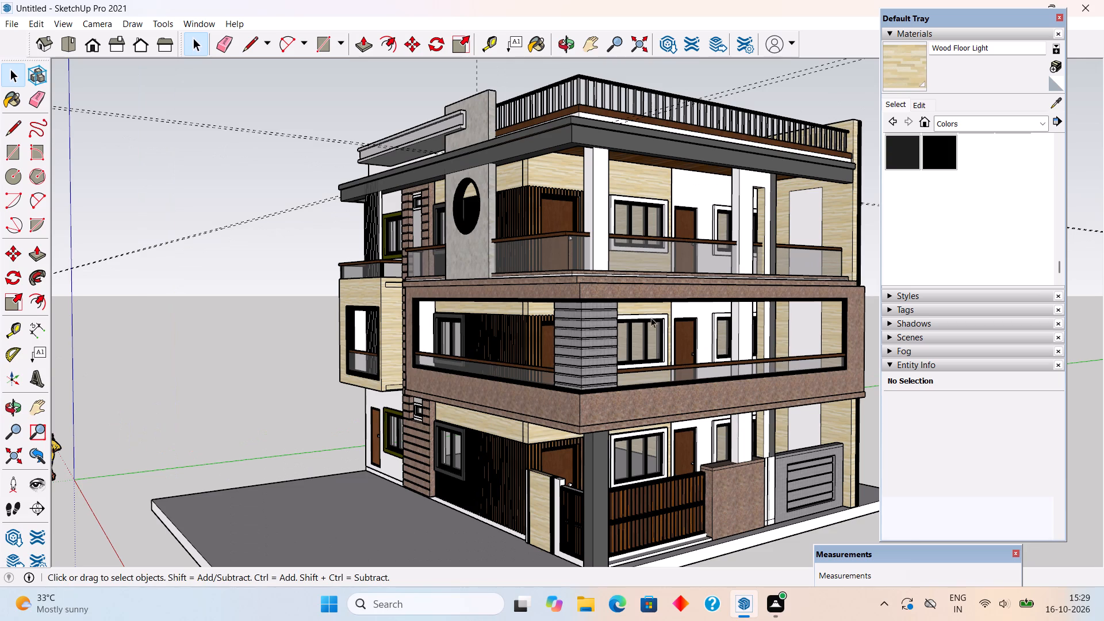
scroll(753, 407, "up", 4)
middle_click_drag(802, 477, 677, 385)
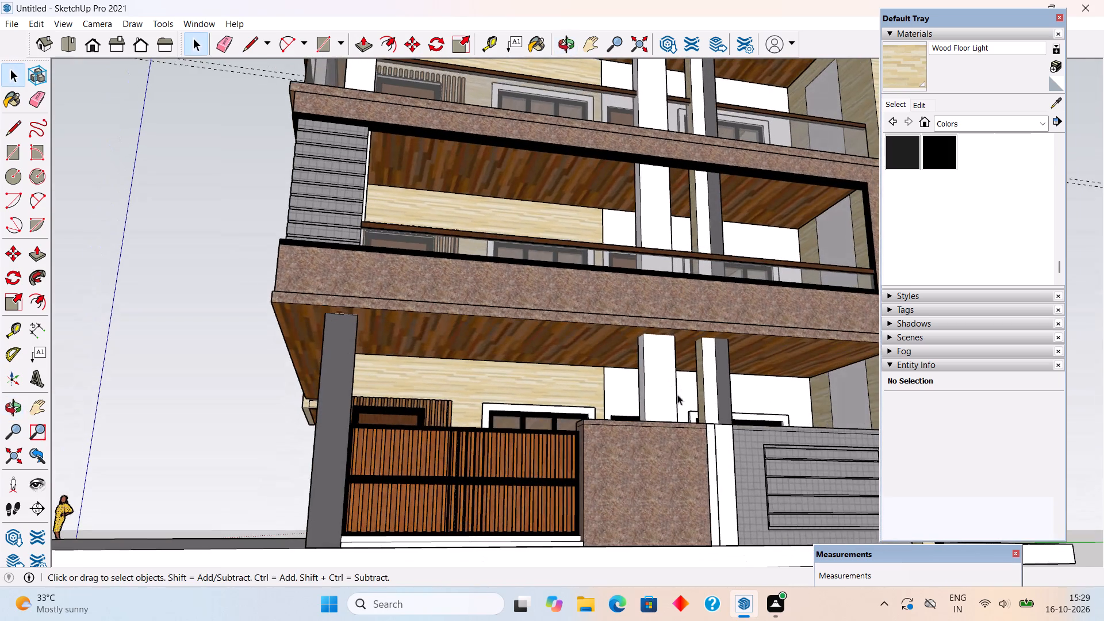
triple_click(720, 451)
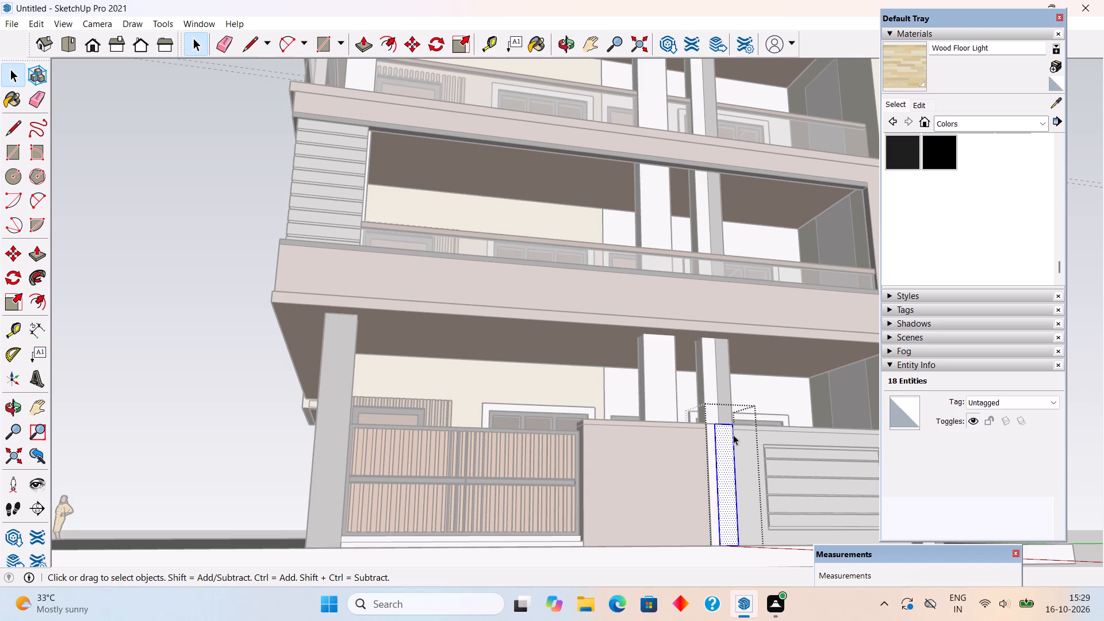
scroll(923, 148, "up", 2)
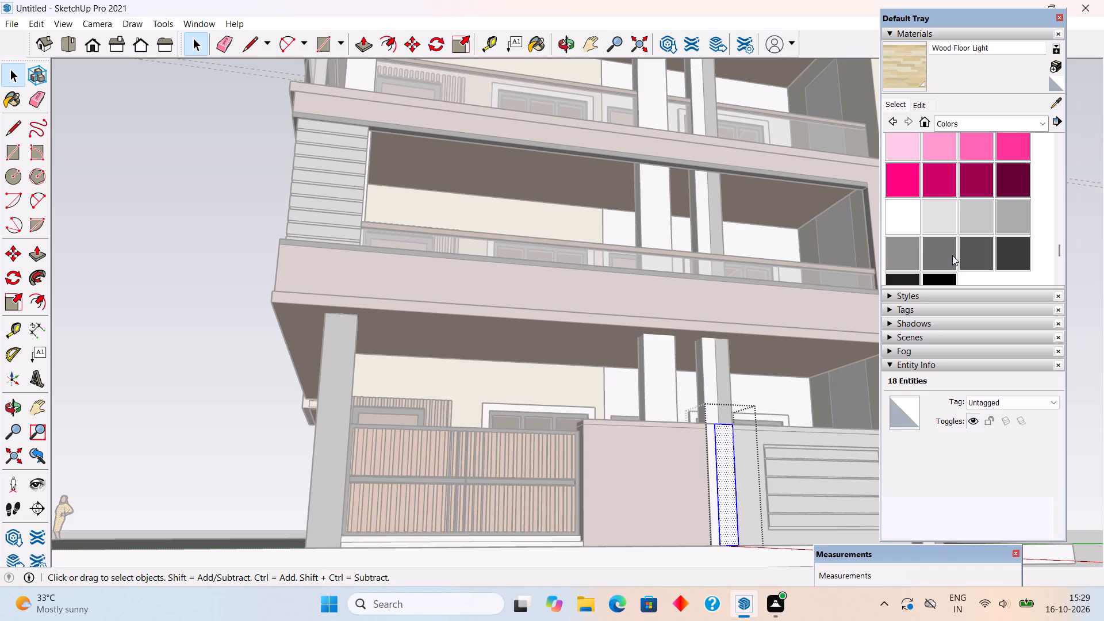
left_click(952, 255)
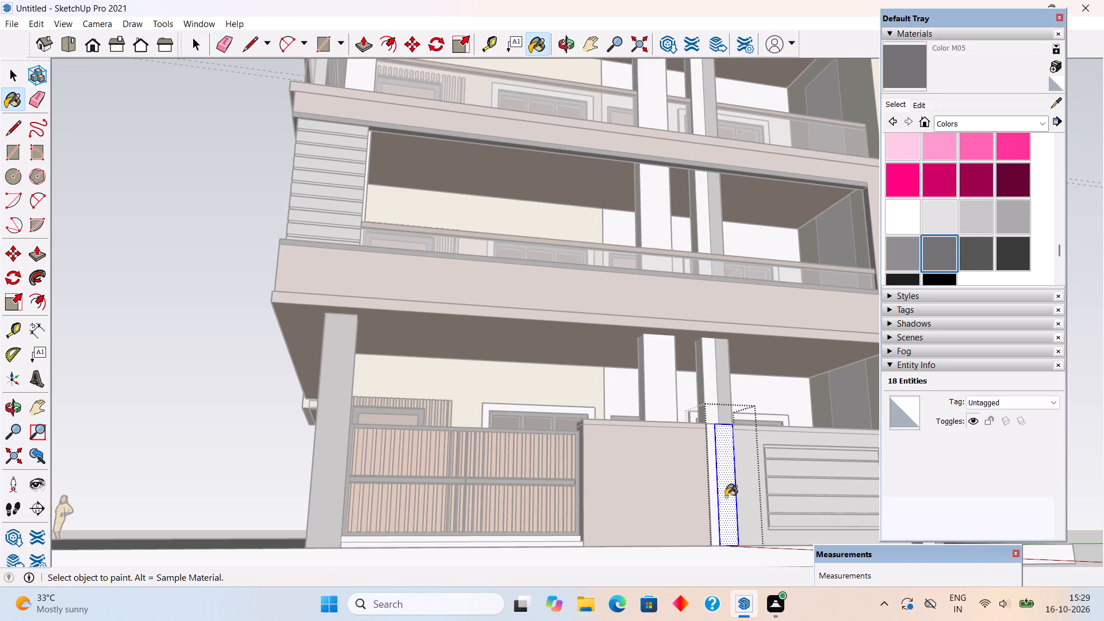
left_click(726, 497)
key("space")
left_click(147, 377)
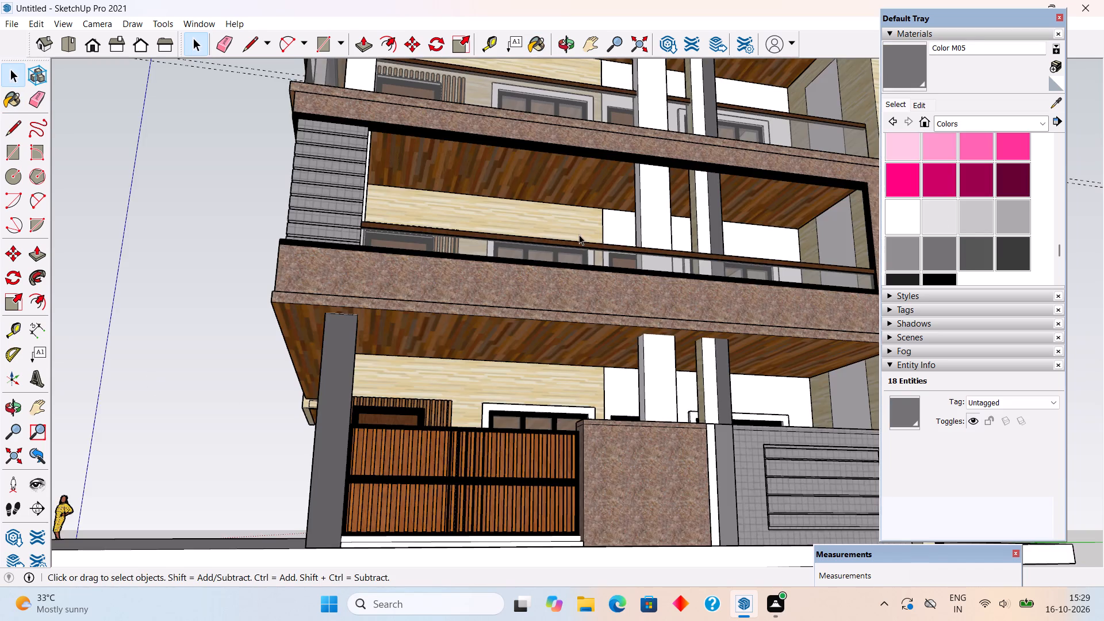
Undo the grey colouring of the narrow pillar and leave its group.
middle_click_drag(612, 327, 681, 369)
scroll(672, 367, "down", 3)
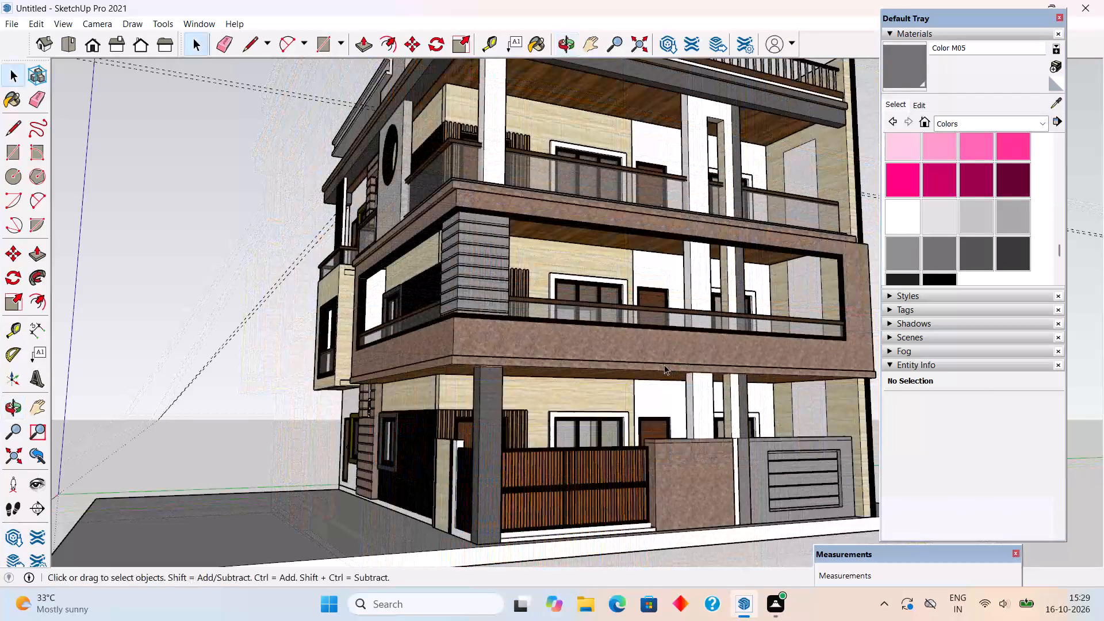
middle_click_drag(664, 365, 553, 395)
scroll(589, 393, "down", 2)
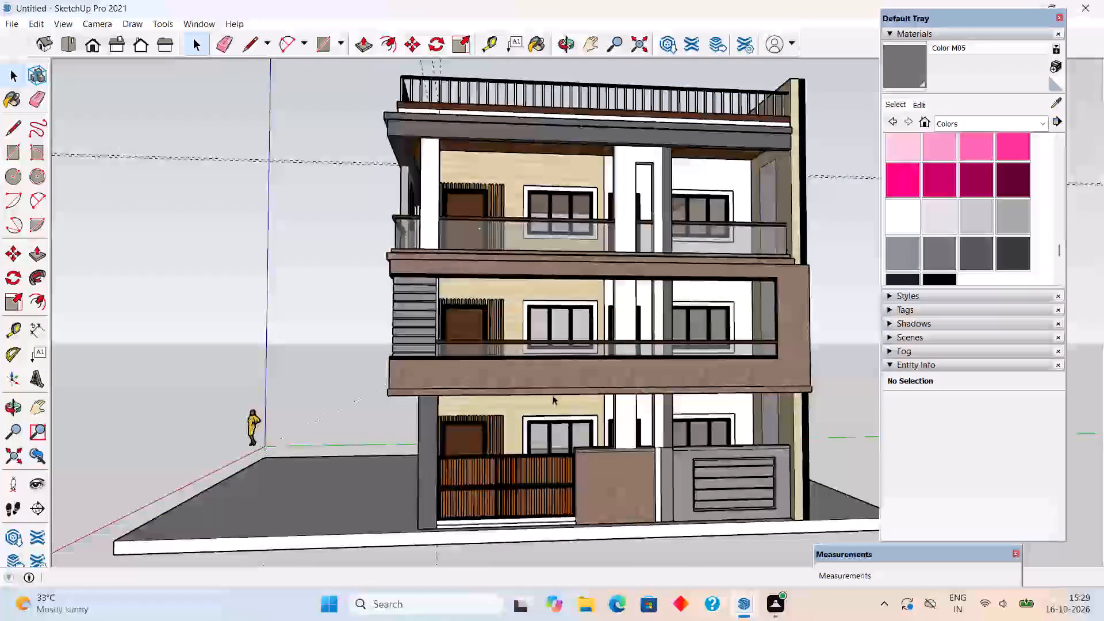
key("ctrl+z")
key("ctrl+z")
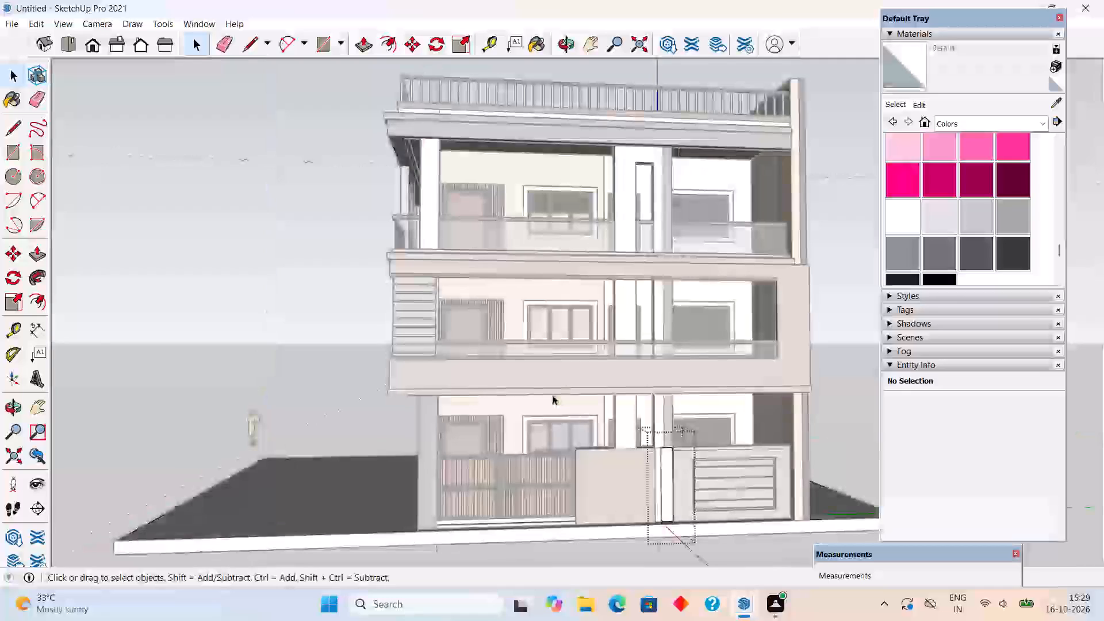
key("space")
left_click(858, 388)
Paint the louvred boundary wall panel beside the narrow white pillar with Color M06.
scroll(672, 459, "up", 4)
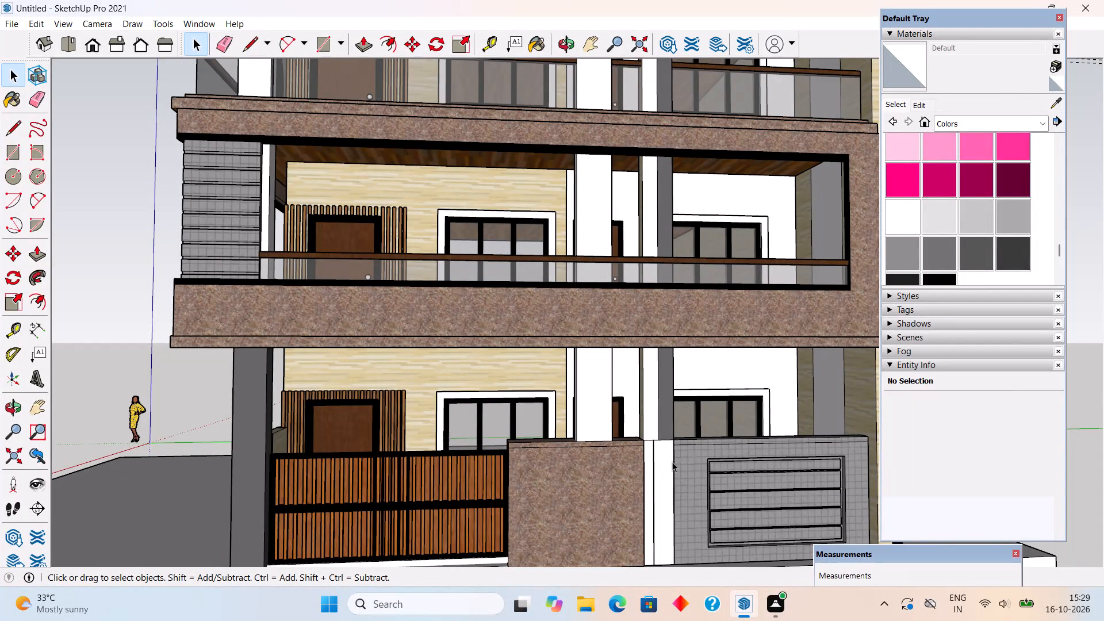
scroll(579, 389, "down", 4)
middle_click_drag(586, 407, 612, 409)
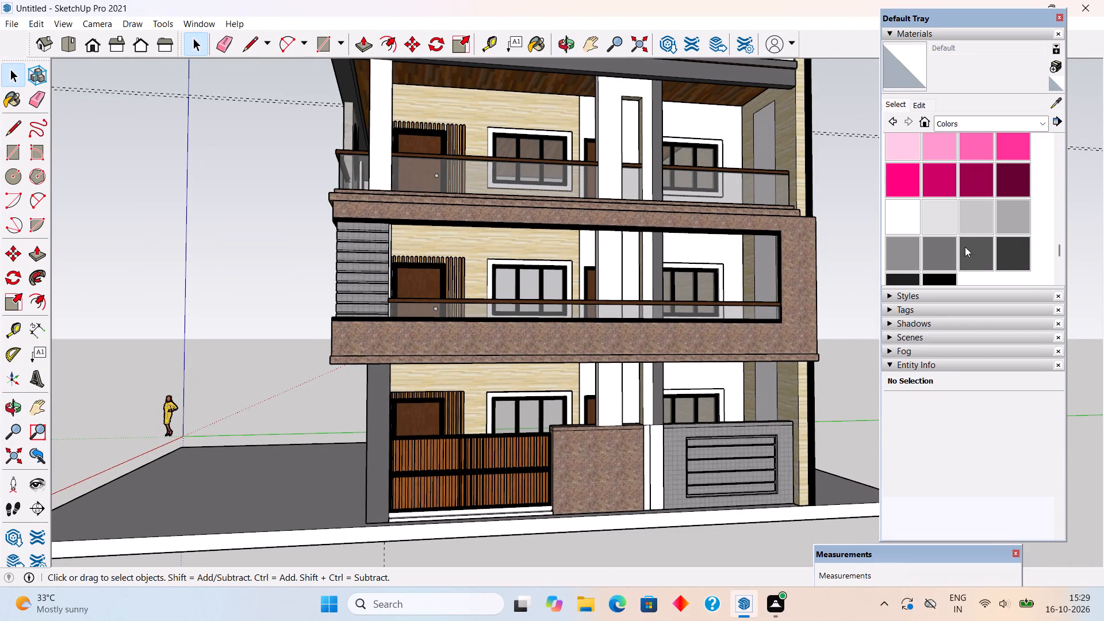
left_click(965, 247)
left_click(716, 462)
middle_click_drag(717, 451, 867, 431)
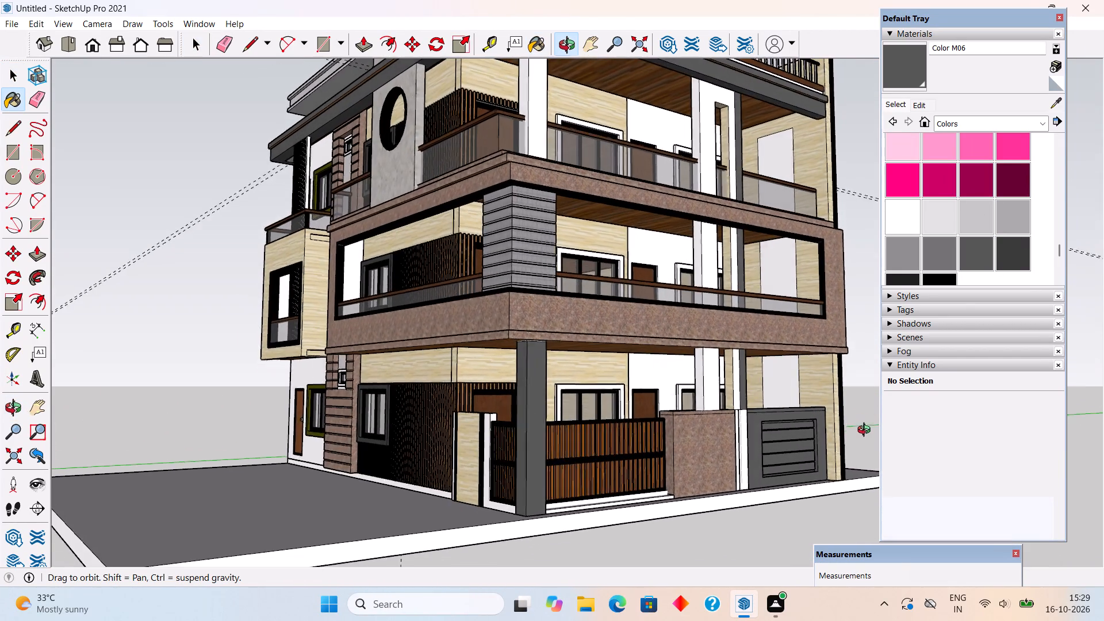
middle_click_drag(867, 431, 899, 446)
key("space")
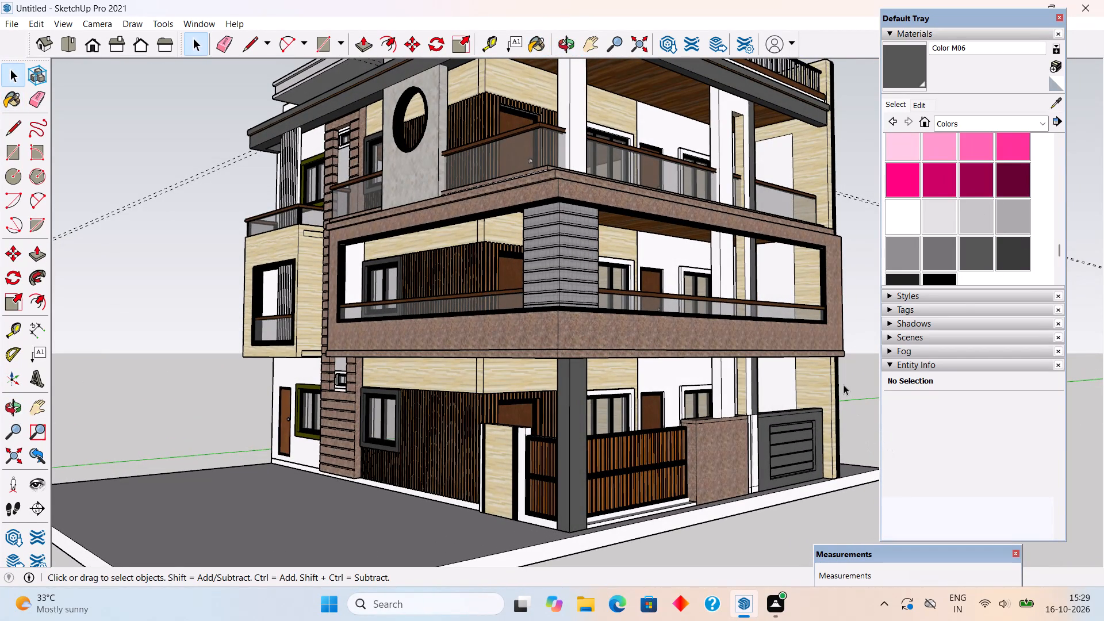
left_click(844, 385)
Open the ground slab's group and push its front edge face in toward the house by about 14' 4".
scroll(660, 462, "down", 3)
middle_click_drag(365, 411, 481, 435)
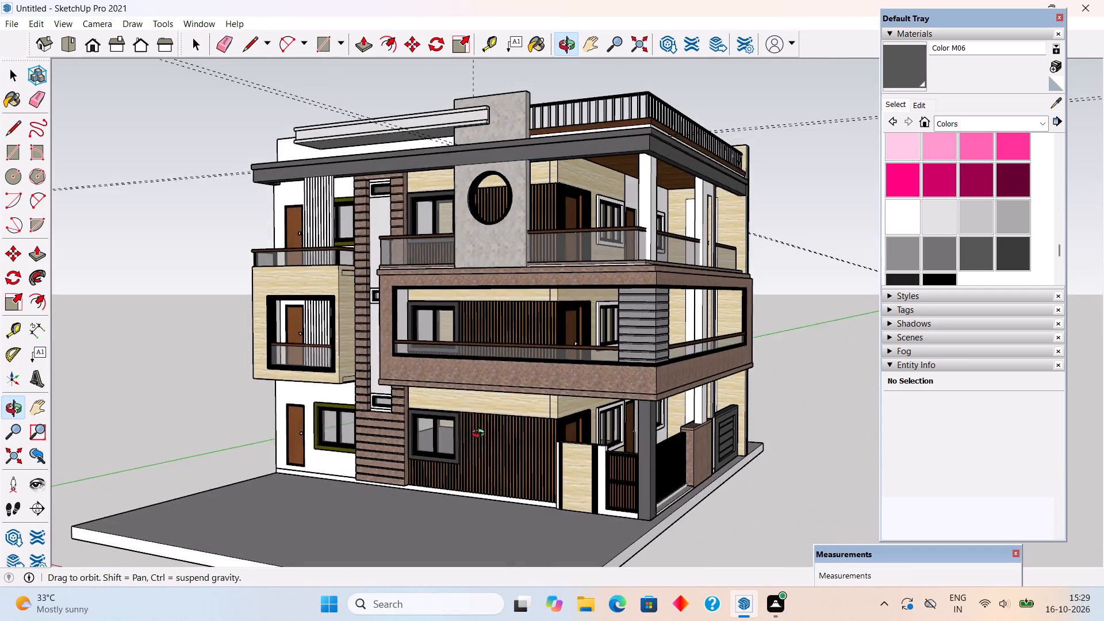
middle_click_drag(481, 435, 482, 424)
scroll(481, 423, "down", 3)
triple_click(437, 532)
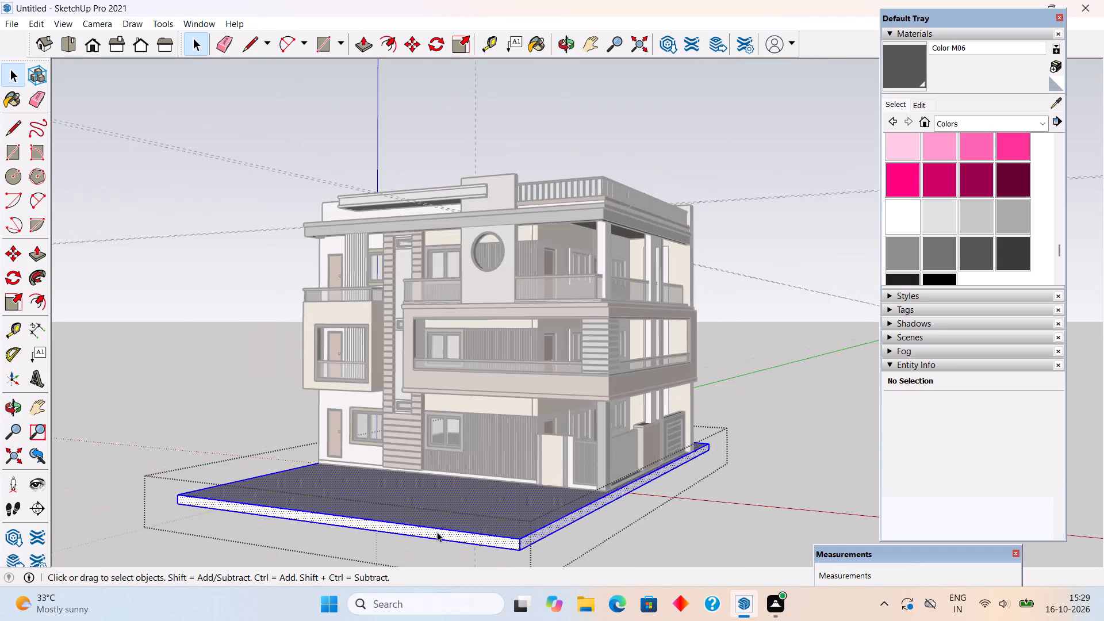
key("p")
left_click(437, 532)
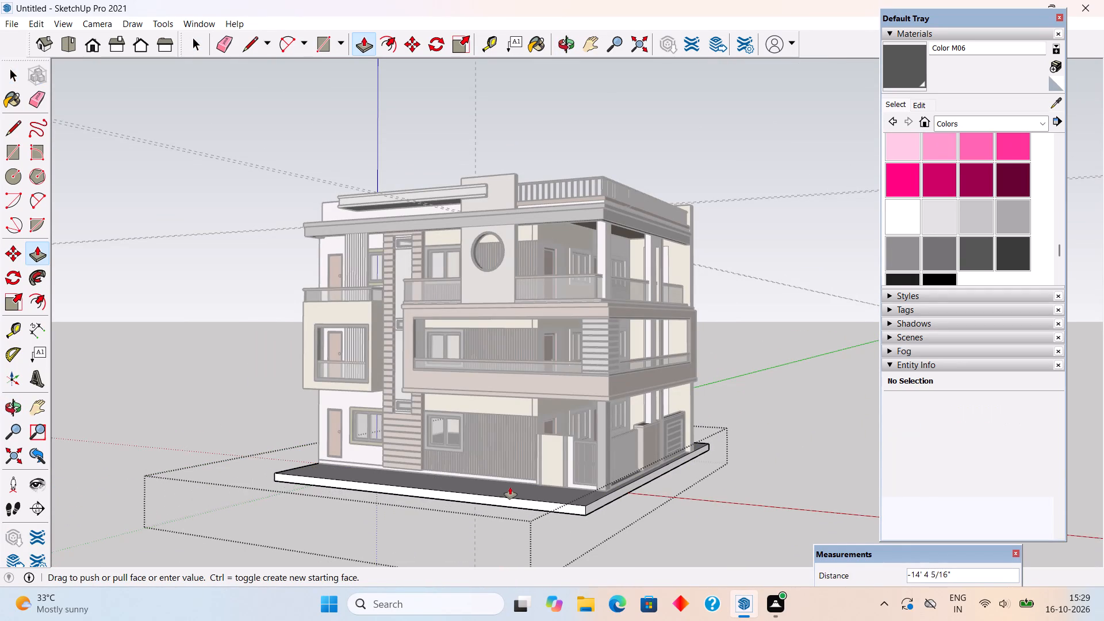
left_click(510, 487)
key("space")
left_click(752, 420)
Push the ground slab's front edge face further in, leaving a narrow margin before the slatted front wall, and close the group.
middle_click_drag(734, 436, 678, 476)
scroll(678, 476, "up", 1)
scroll(582, 508, "up", 1)
middle_click_drag(579, 509, 565, 541)
scroll(487, 549, "up", 5)
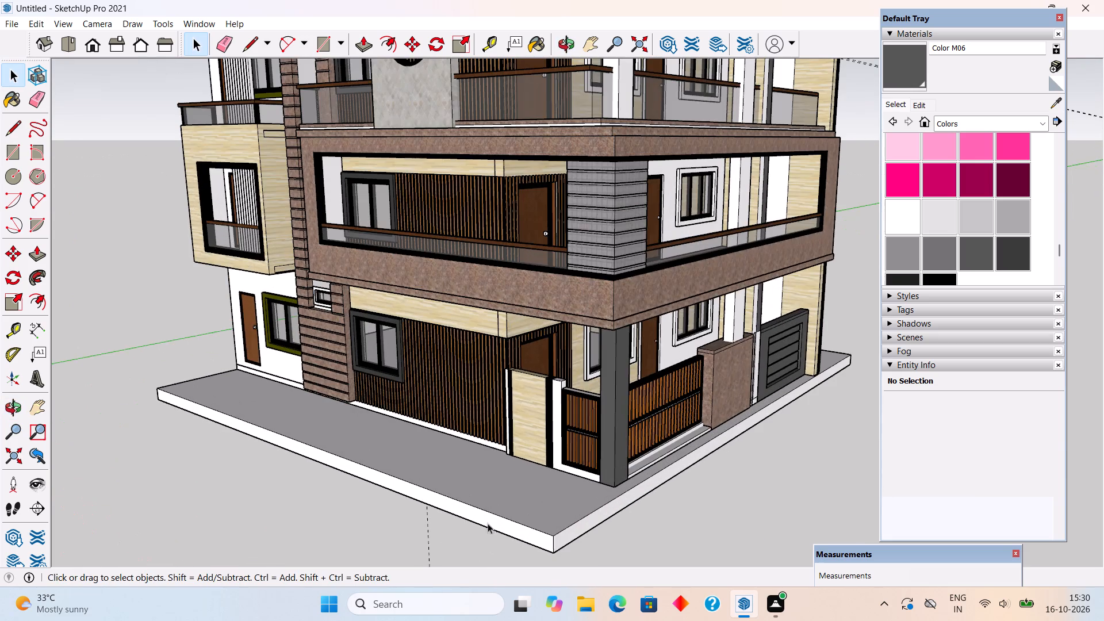
triple_click(484, 524)
key("p")
left_click(484, 524)
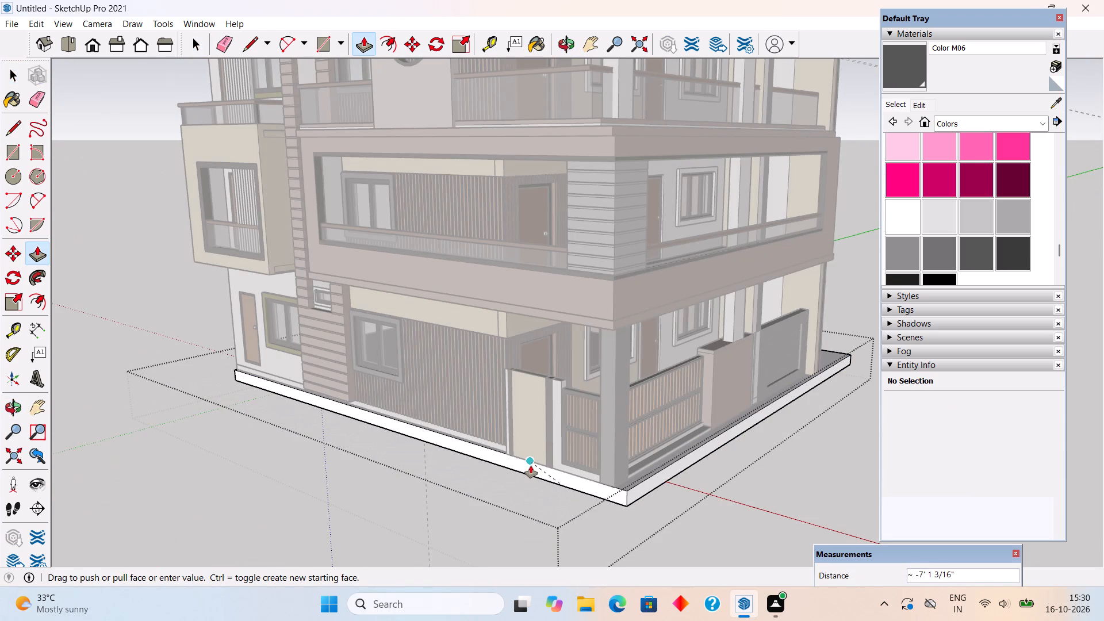
left_click(531, 471)
key("space")
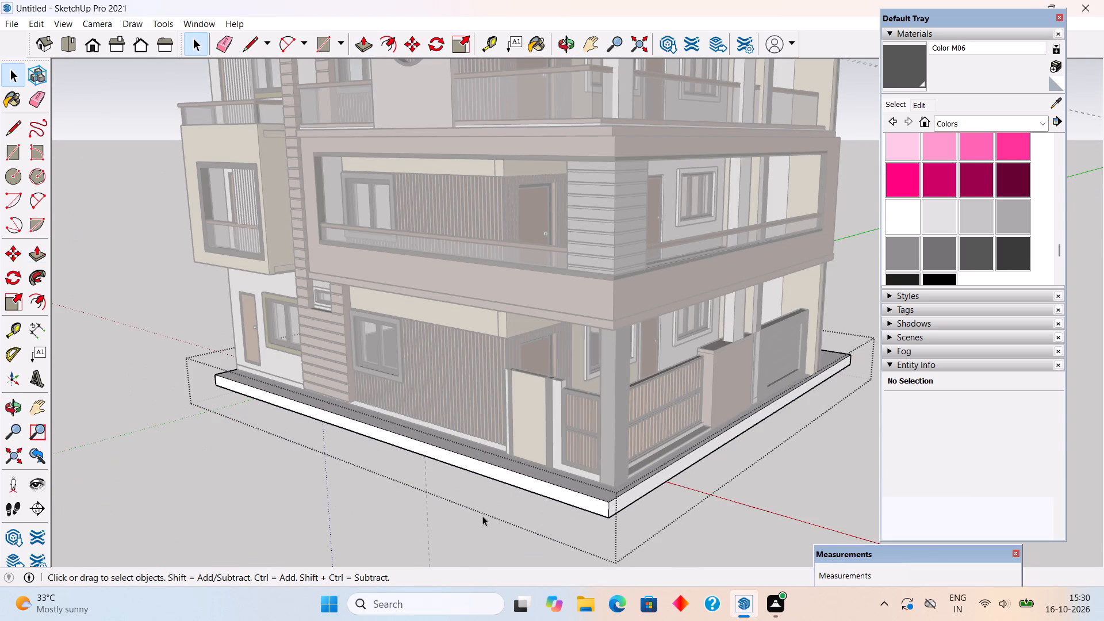
left_click(477, 524)
Examine the trimmed ground slab and the house's elevations from the gate corner and the front.
middle_click_drag(570, 468, 397, 483)
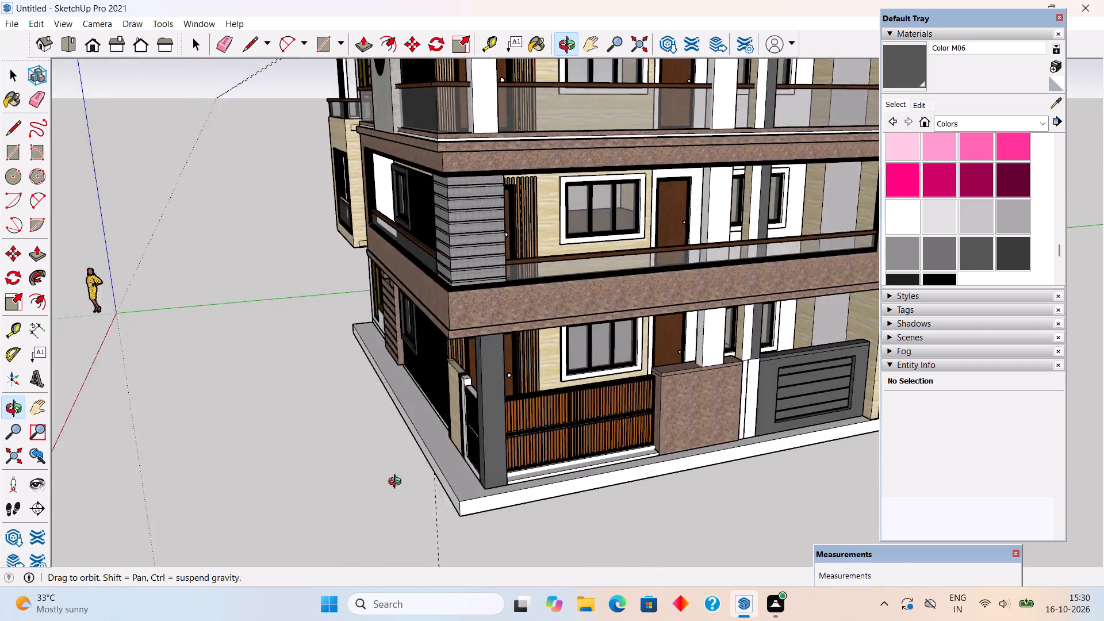
middle_click_drag(397, 483, 477, 482)
scroll(477, 482, "down", 4)
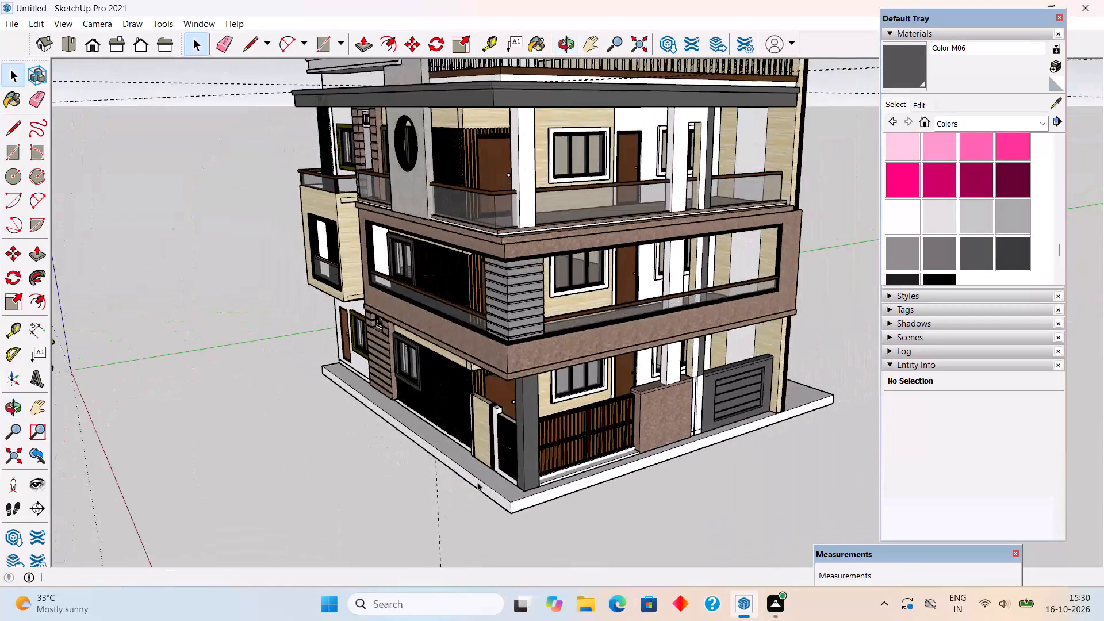
middle_click_drag(531, 474, 612, 394)
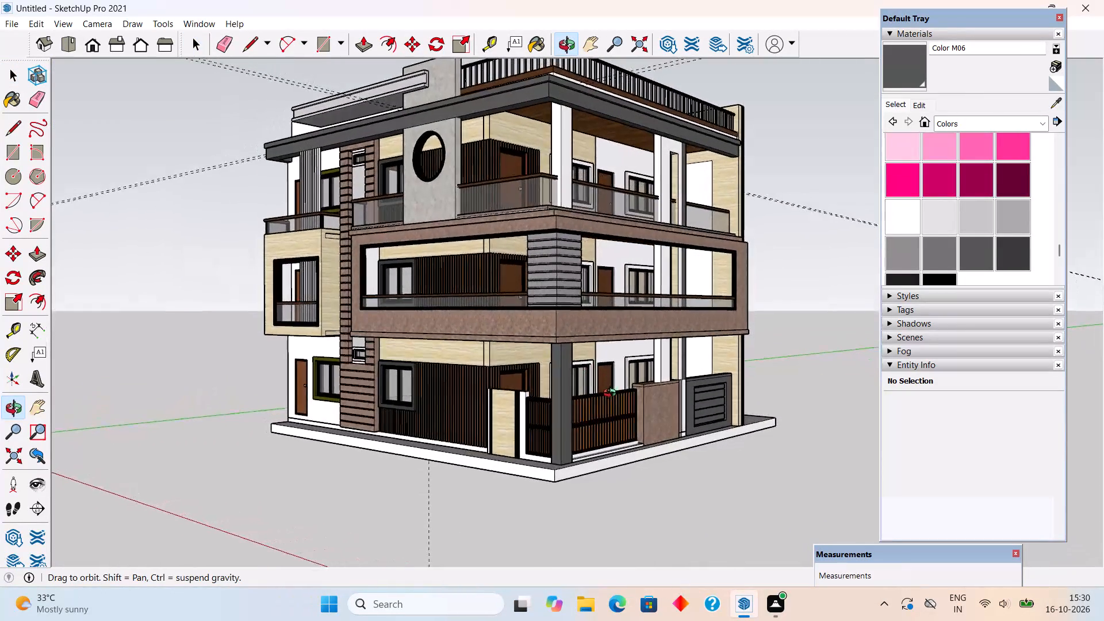
middle_click_drag(612, 394, 595, 399)
scroll(595, 399, "down", 2)
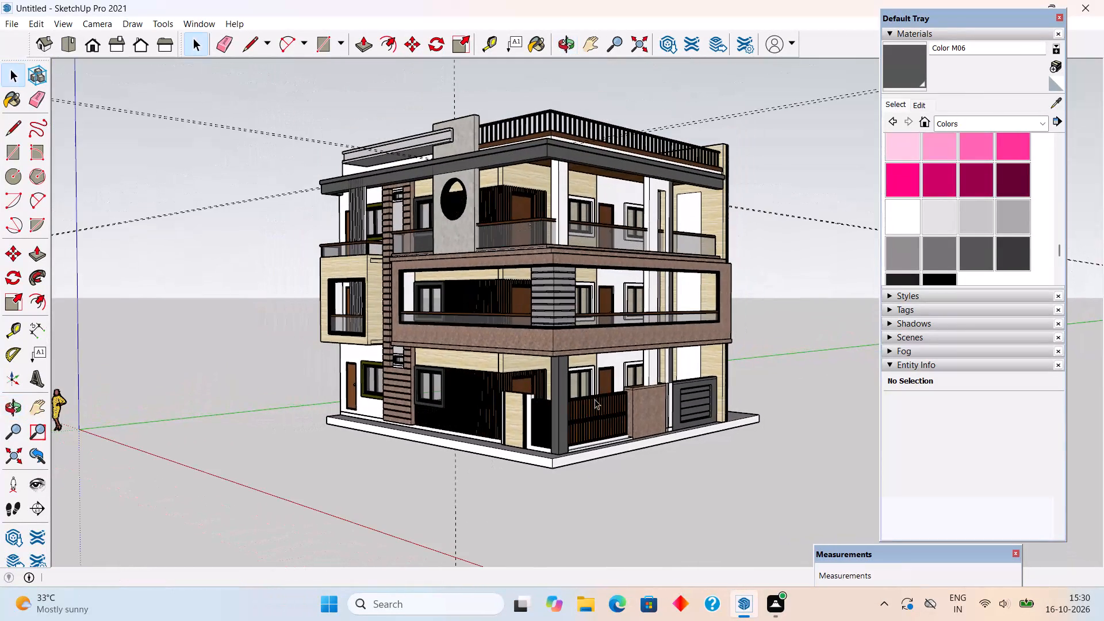
middle_click_drag(595, 399, 743, 442)
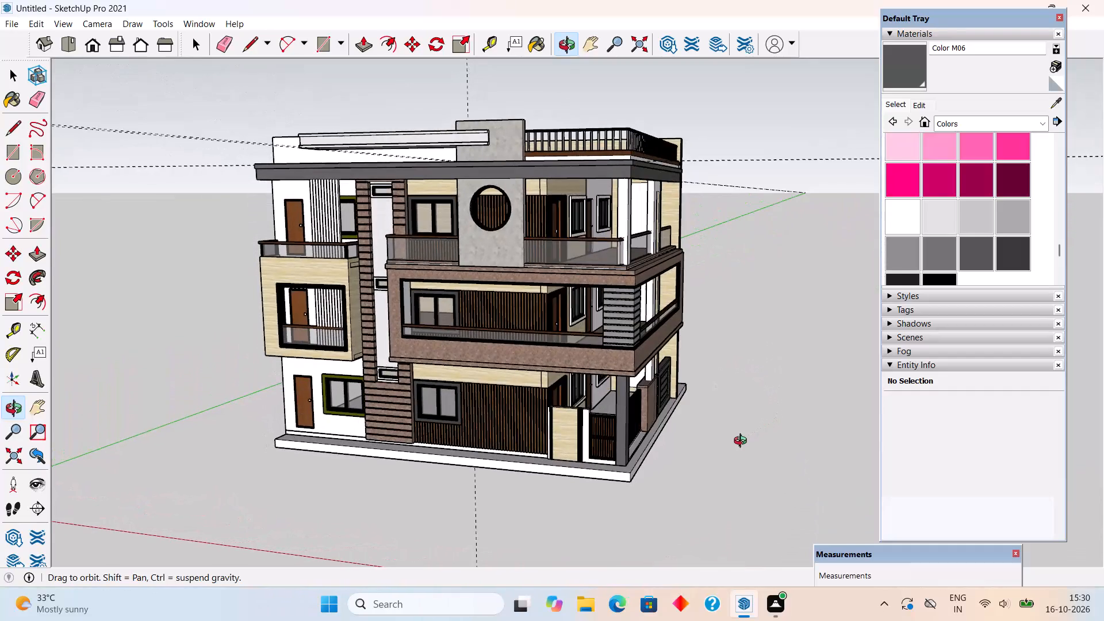
middle_click_drag(743, 442, 769, 398)
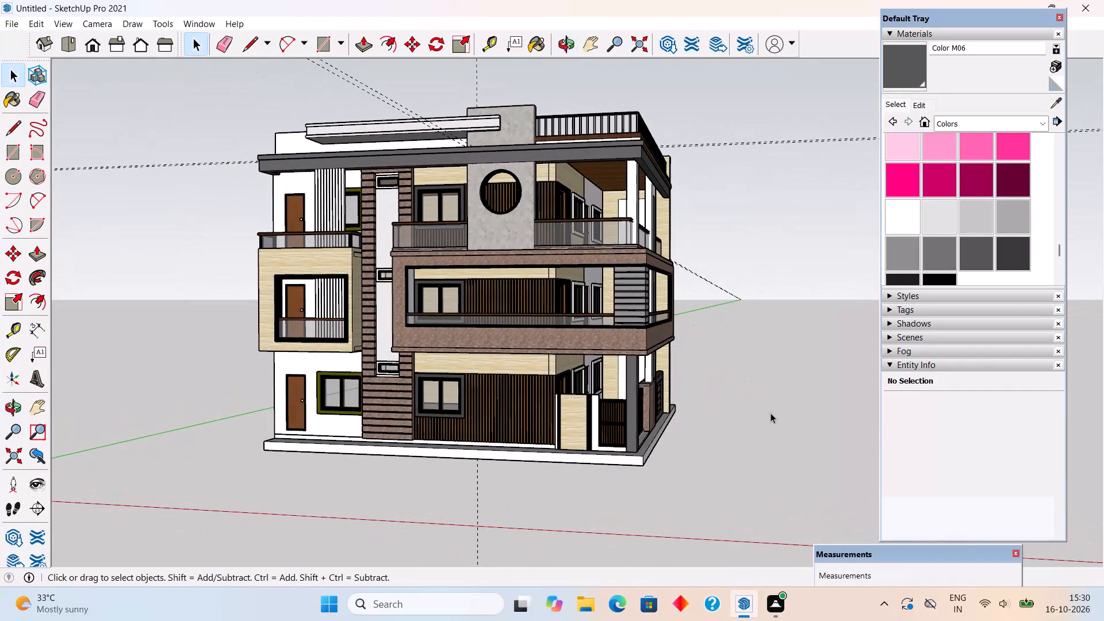
Open the ground slab's group and push its edge along the blank white wall inward by about 6' 6".
scroll(708, 402, "down", 4)
middle_click_drag(186, 367, 733, 421)
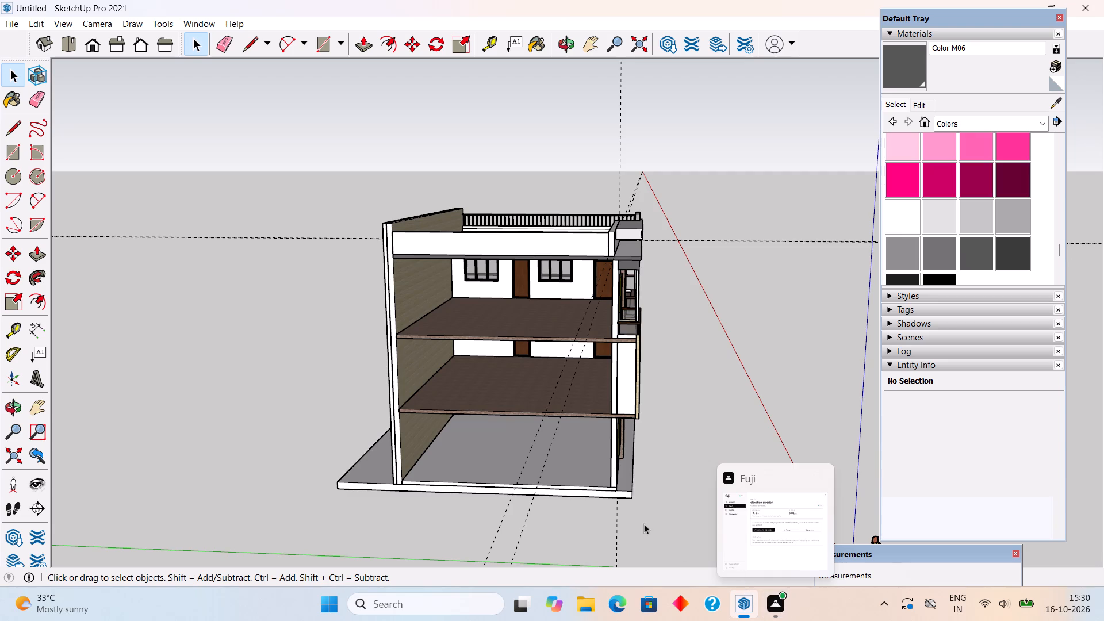
scroll(408, 240, "down", 5)
middle_click_drag(448, 355, 724, 374)
scroll(539, 453, "up", 8)
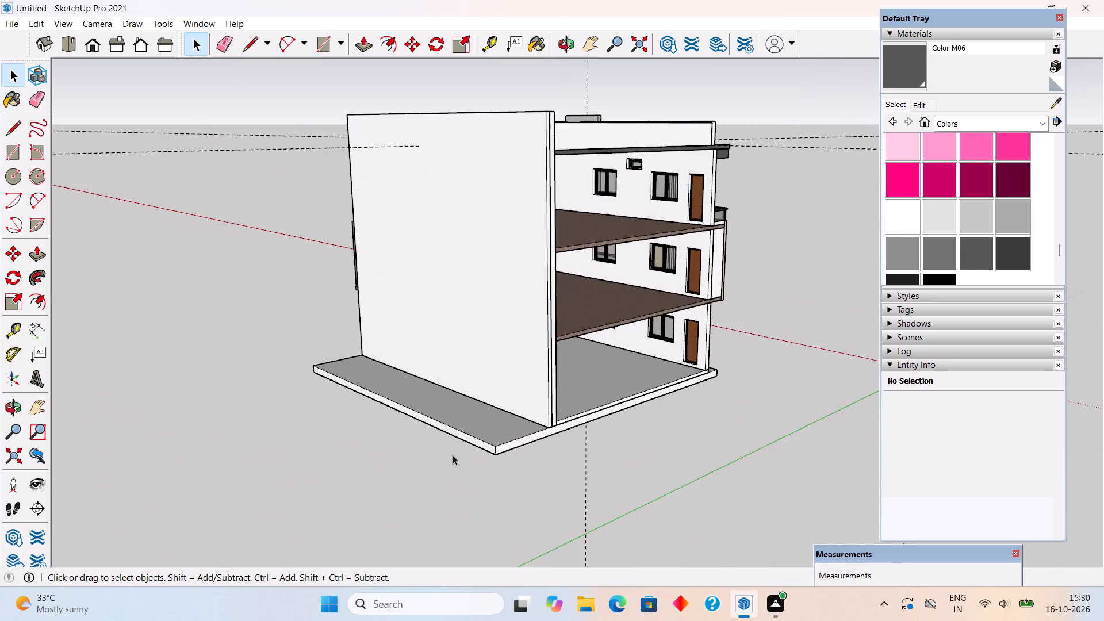
scroll(453, 455, "up", 2)
triple_click(479, 435)
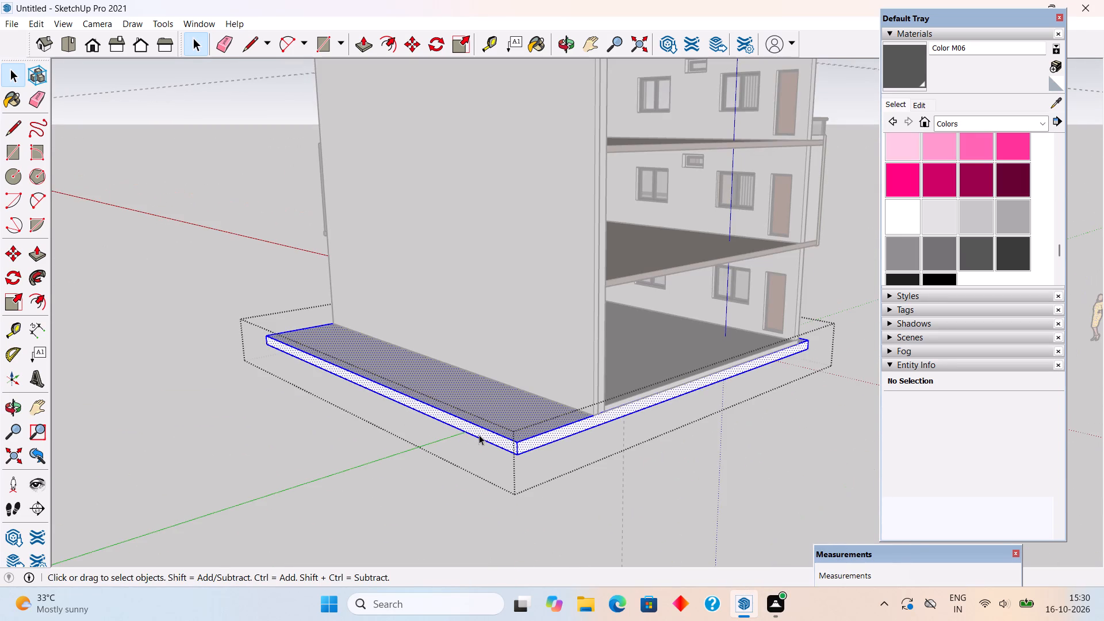
key("p")
left_click(485, 430)
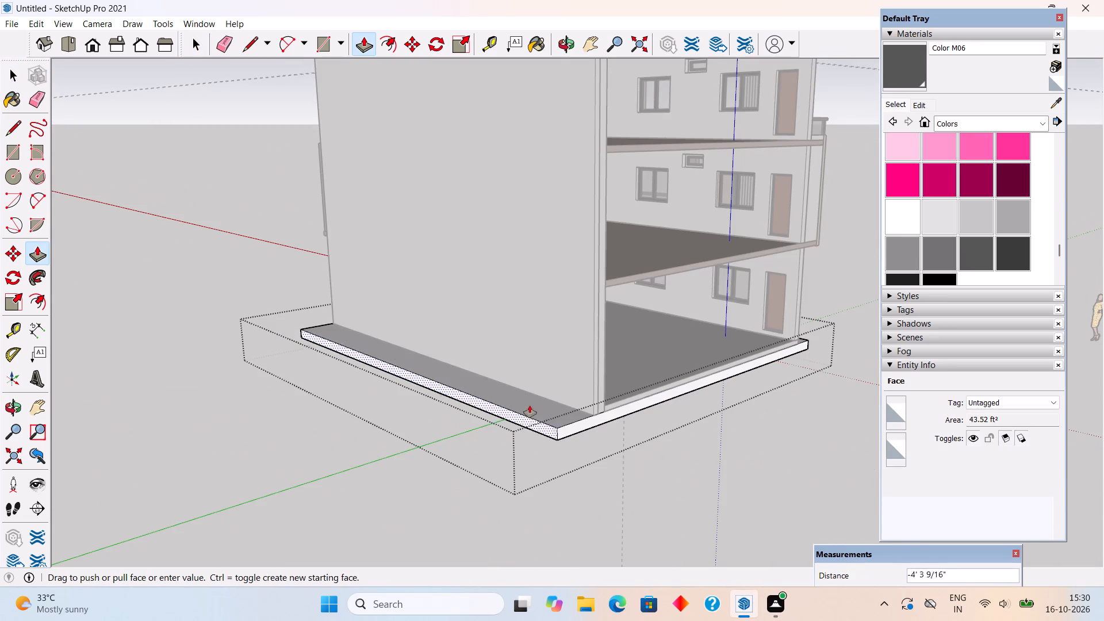
left_click(547, 413)
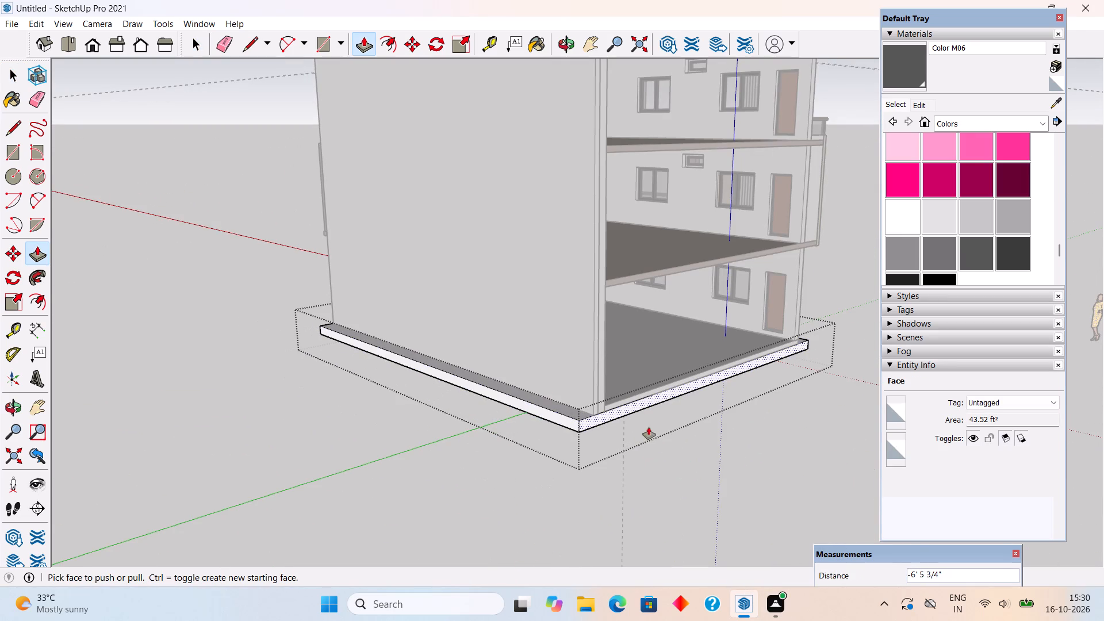
Pull the slab's edge on the house's open side outward by about 1' 6" and close the group.
left_click(645, 405)
left_click(657, 413)
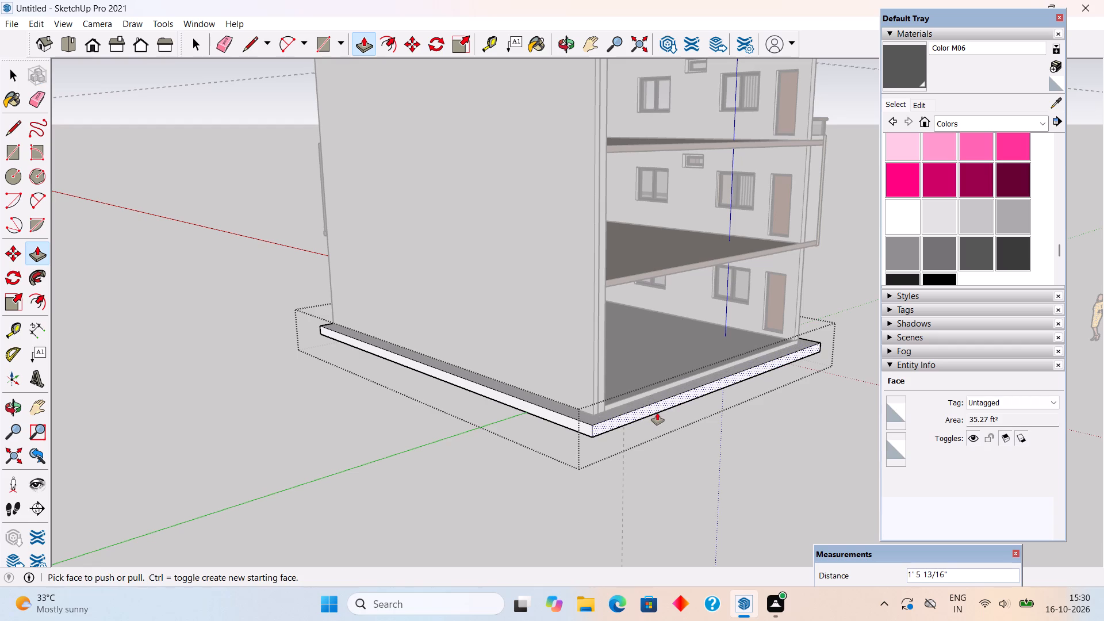
key("space")
left_click(709, 462)
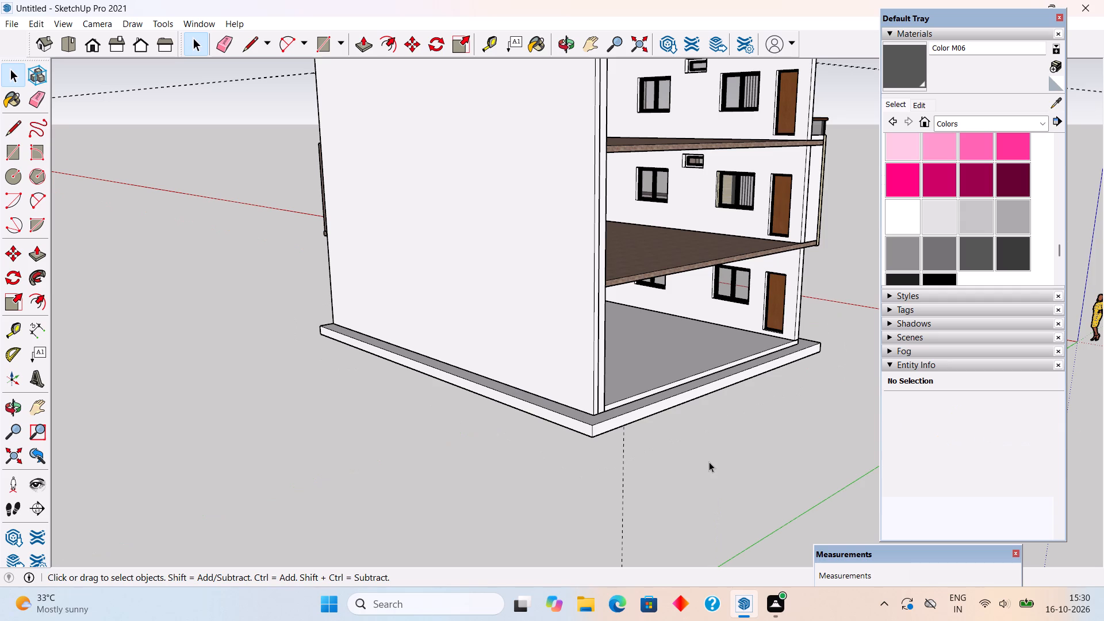
Set a guide 9" inside the ground floor's open edge and draw a 9" by 29' 5 3/8" wall footprint along it.
middle_click_drag(695, 394, 502, 460)
scroll(502, 460, "down", 4)
middle_click_drag(517, 361, 524, 469)
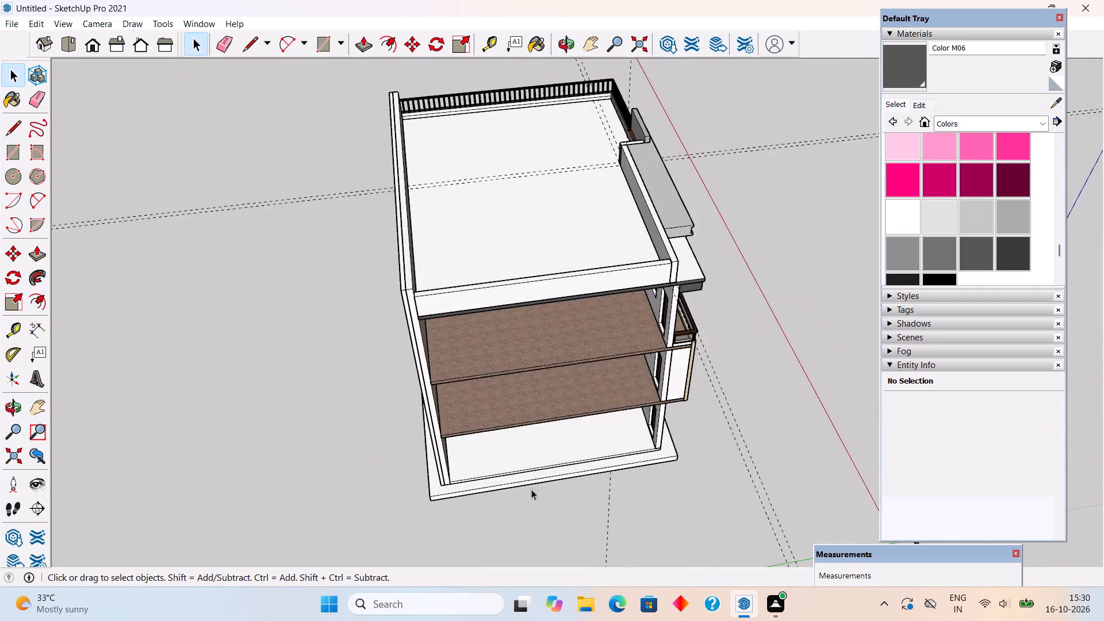
scroll(534, 474, "up", 8)
middle_click_drag(595, 460, 559, 488)
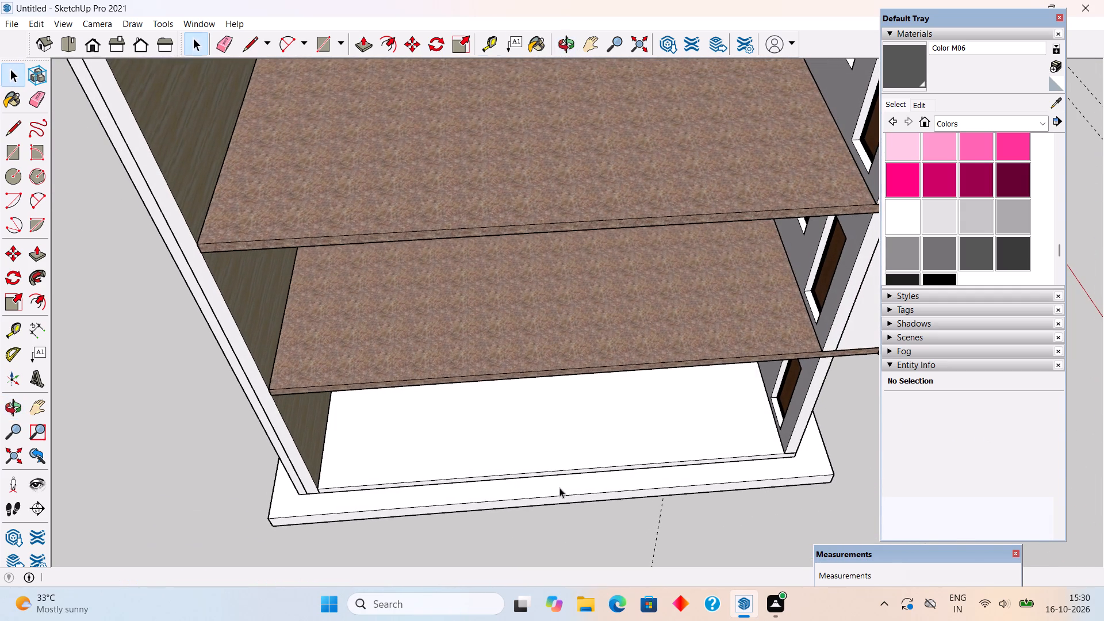
key("t")
left_click(582, 469)
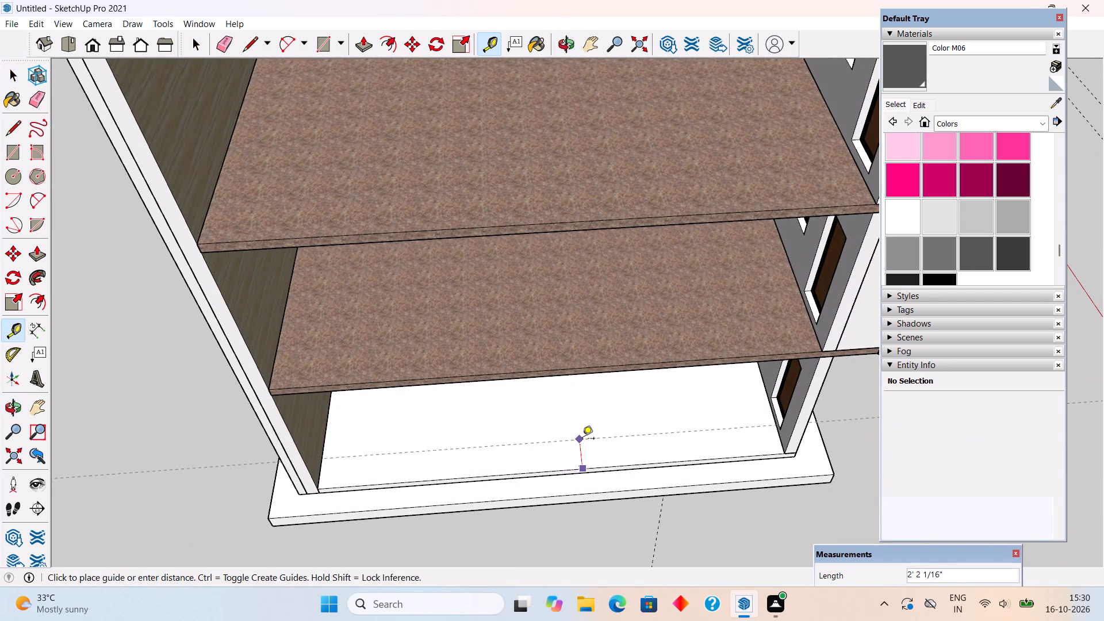
type("9\"")
key("Return")
key("r")
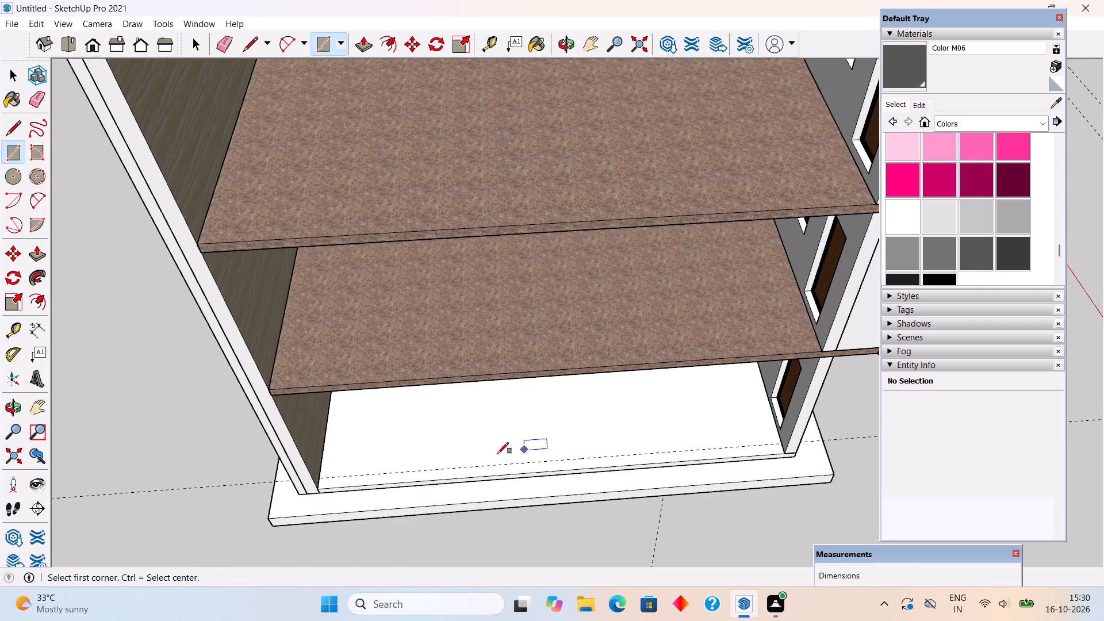
left_click(320, 476)
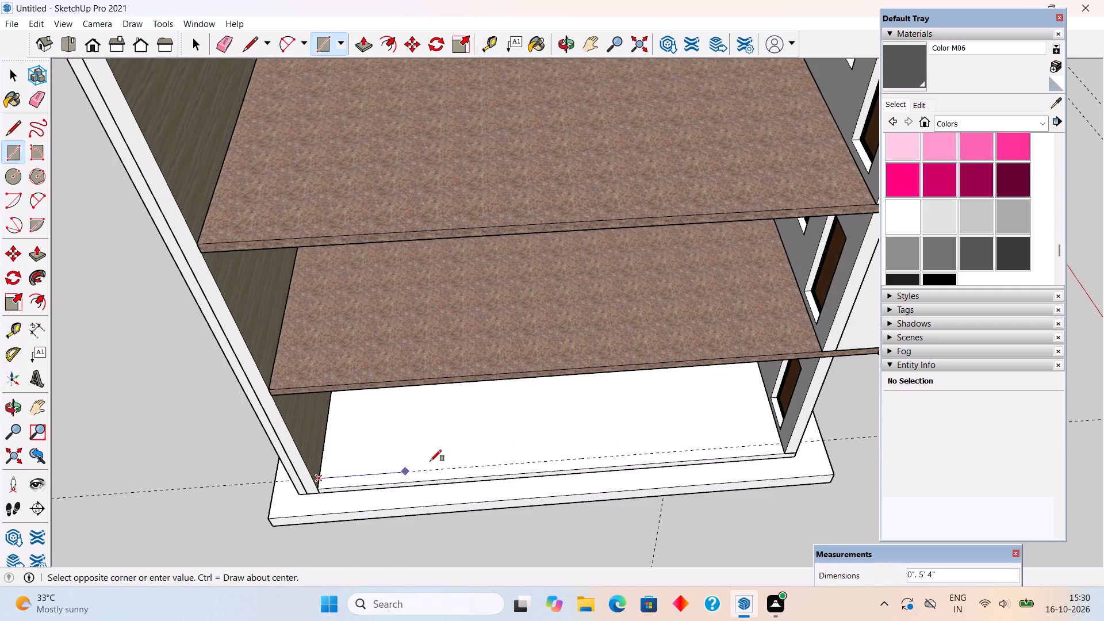
left_click(787, 447)
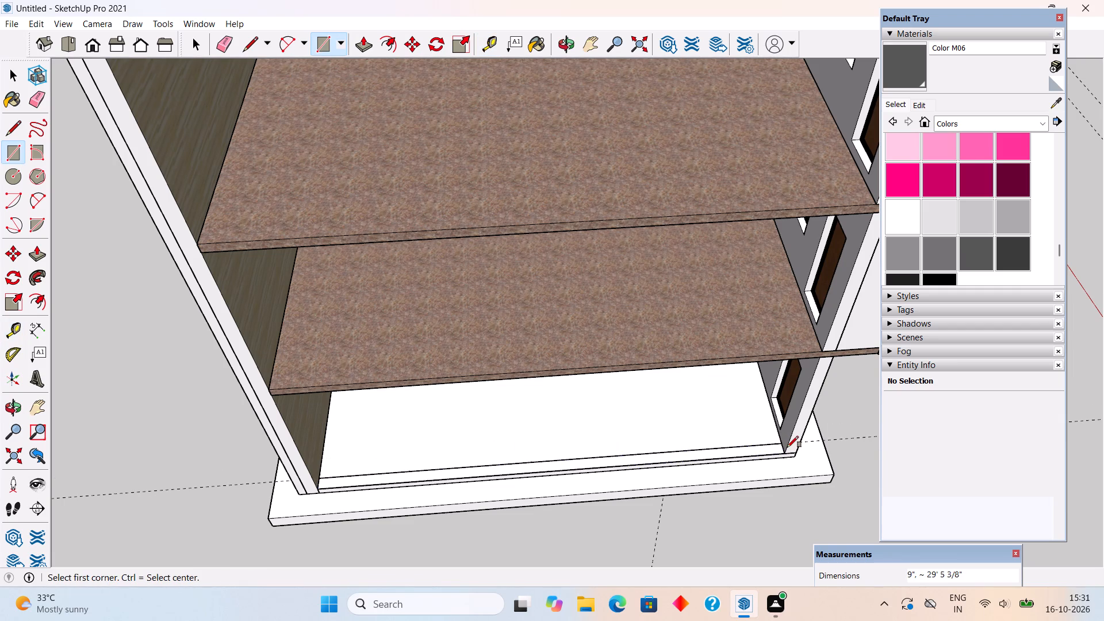
Extrude the ground-floor wall footprint 10' up to the slab above.
key("p")
left_click(741, 449)
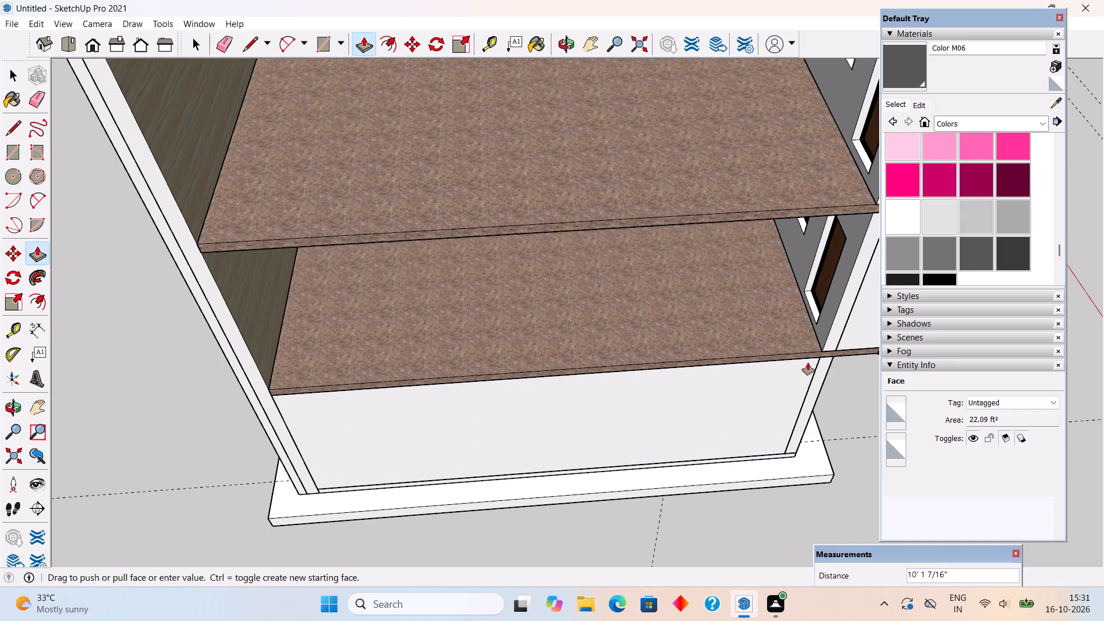
left_click(819, 359)
key("space")
Select the whole new ground-floor wall and make it a group.
left_click(775, 392)
double_click(775, 392)
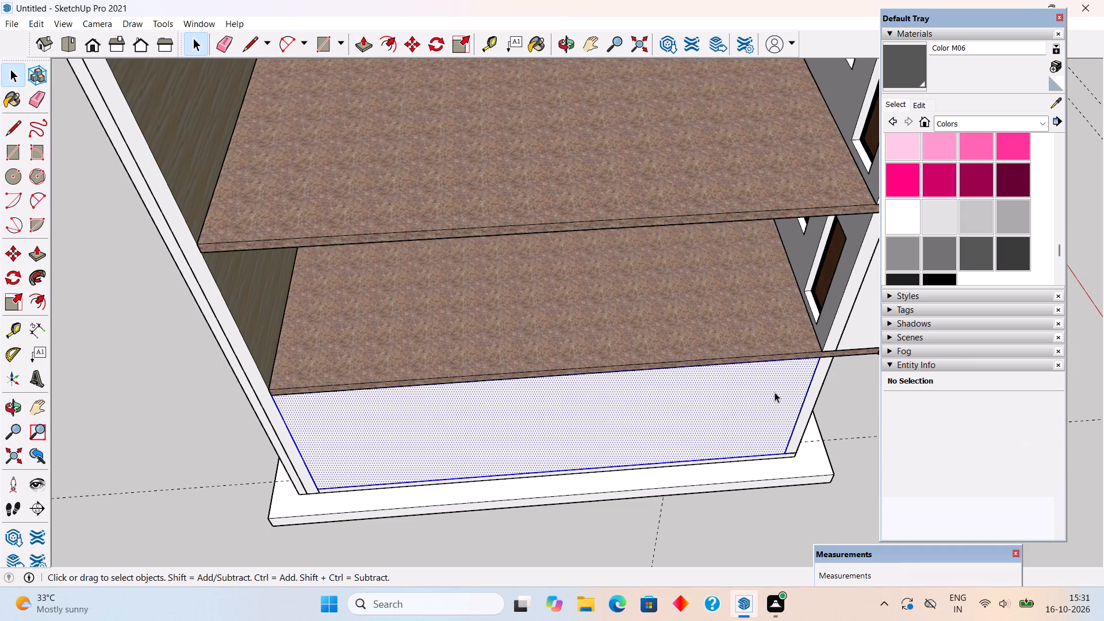
left_click(775, 392)
right_click(775, 392)
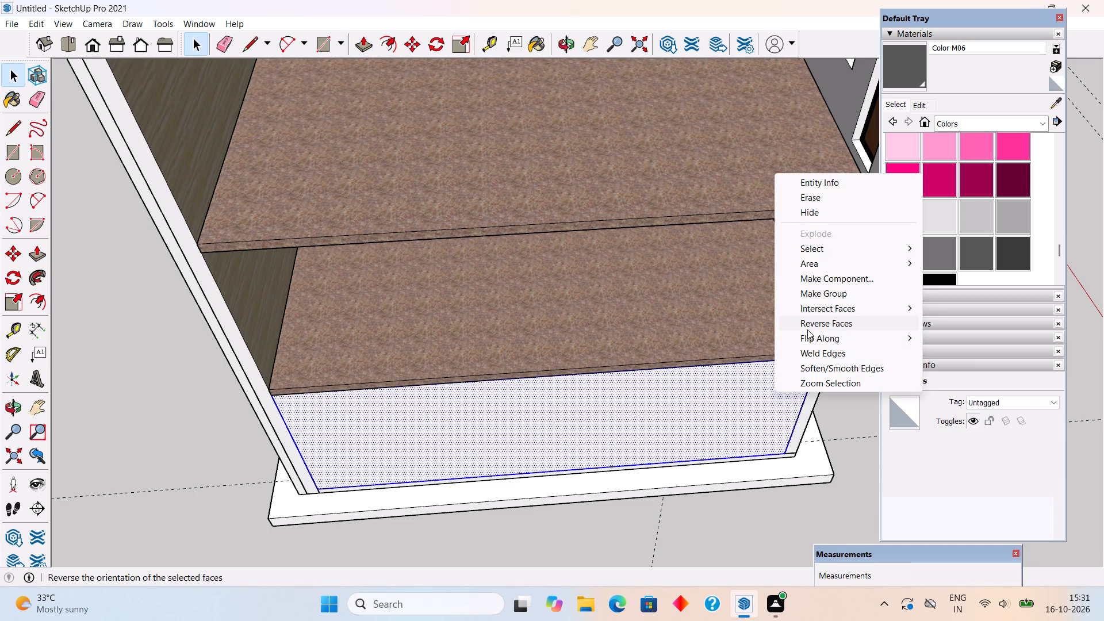
left_click(818, 293)
left_click(846, 499)
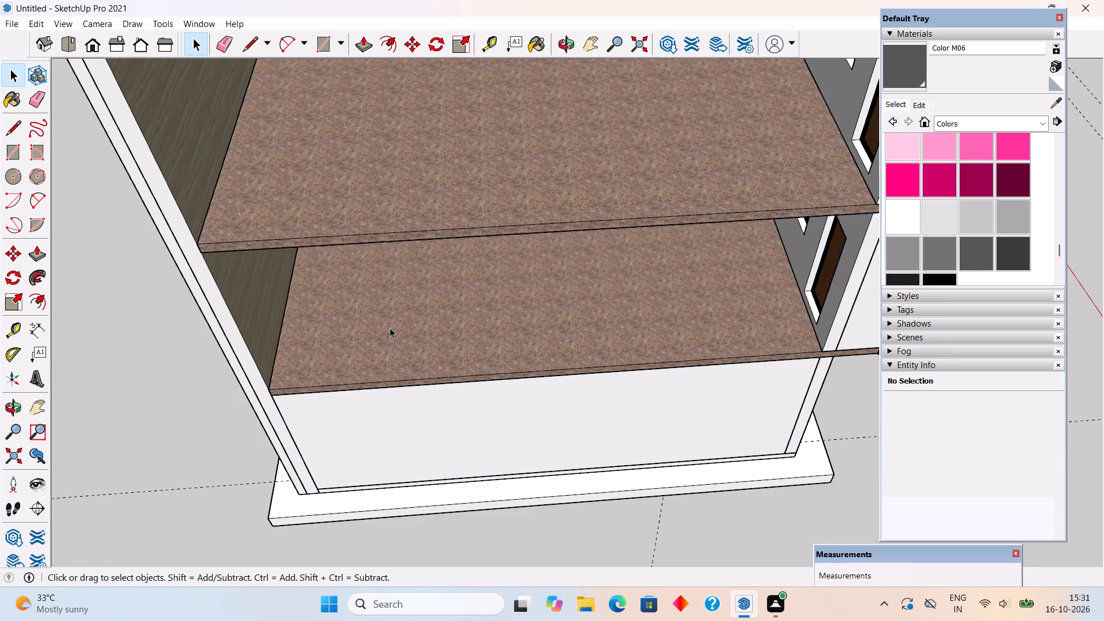
Set a guide 9" inside the first floor's open edge and draw a 9" by 29' 5 3/8" wall footprint along it.
key("r")
key("t")
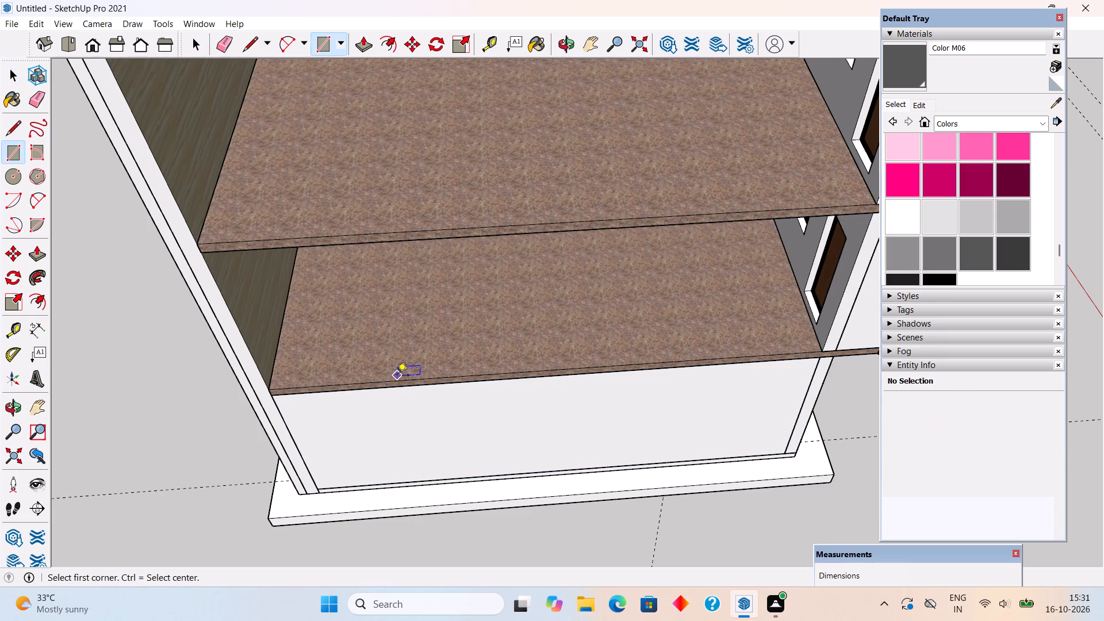
left_click(401, 381)
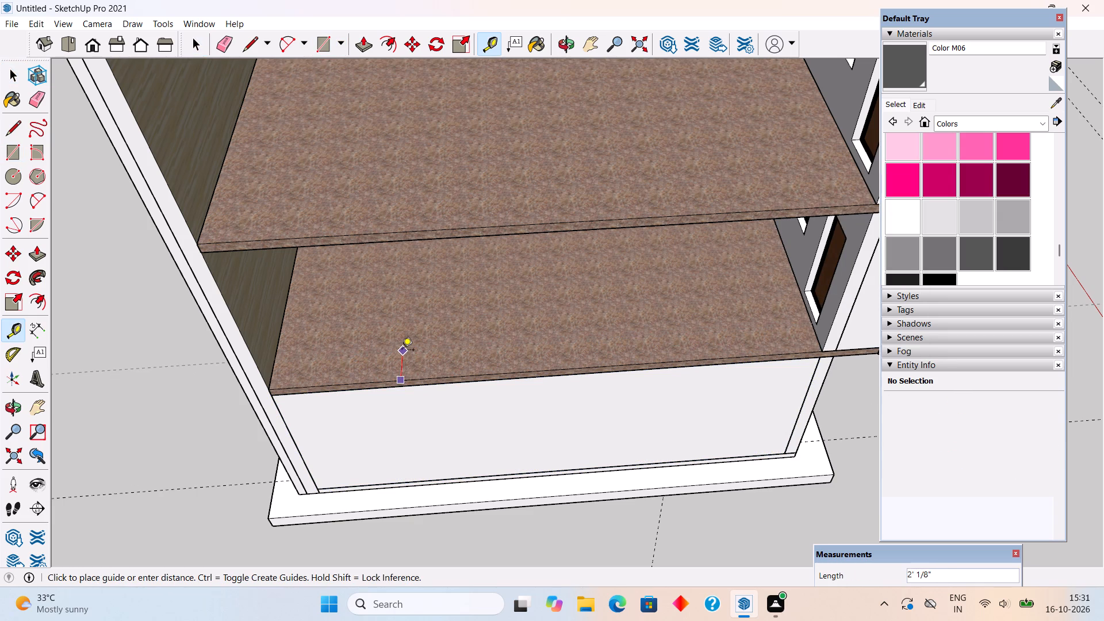
key("6")
key("BackSpace")
type("9\"")
key("Return")
key("r")
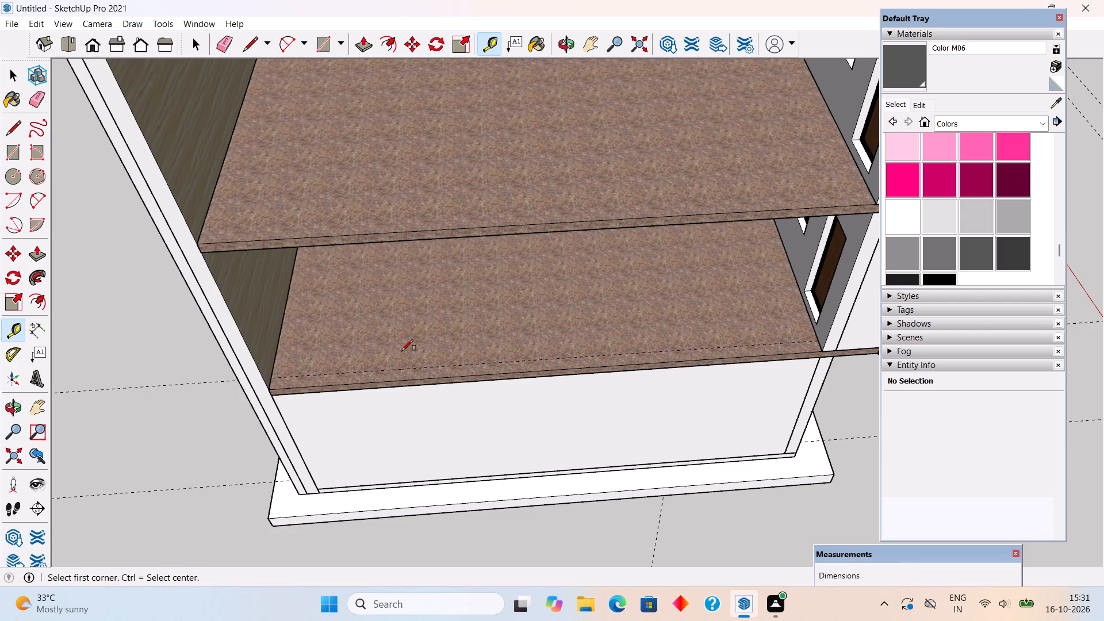
left_click(270, 379)
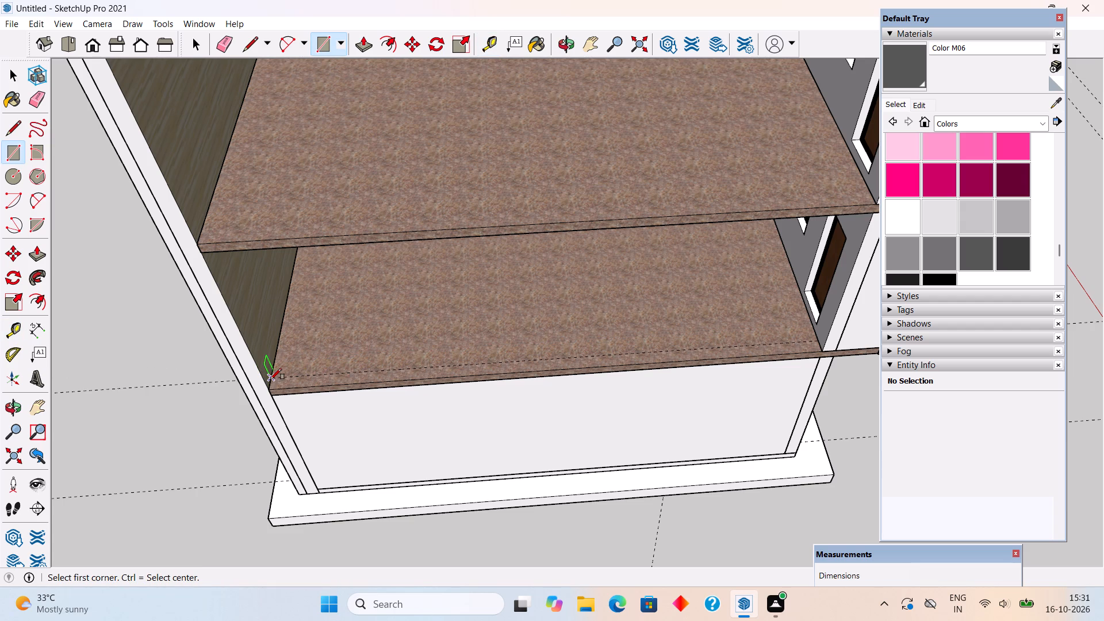
left_click(823, 351)
Extrude the first-floor wall footprint 10' up to the slab above.
key("p")
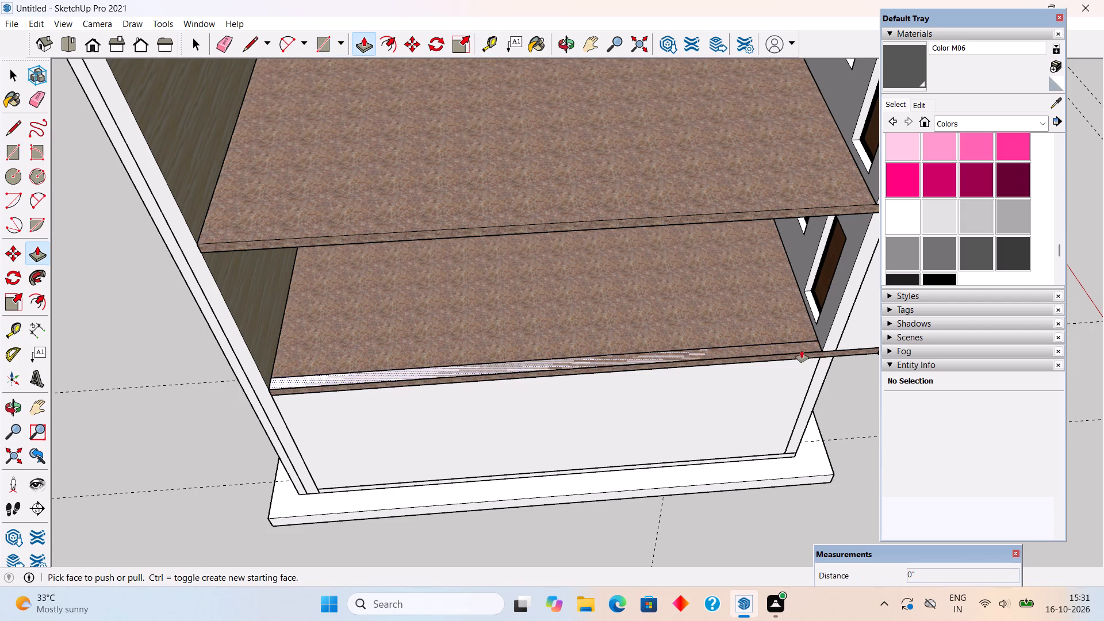
left_click(757, 348)
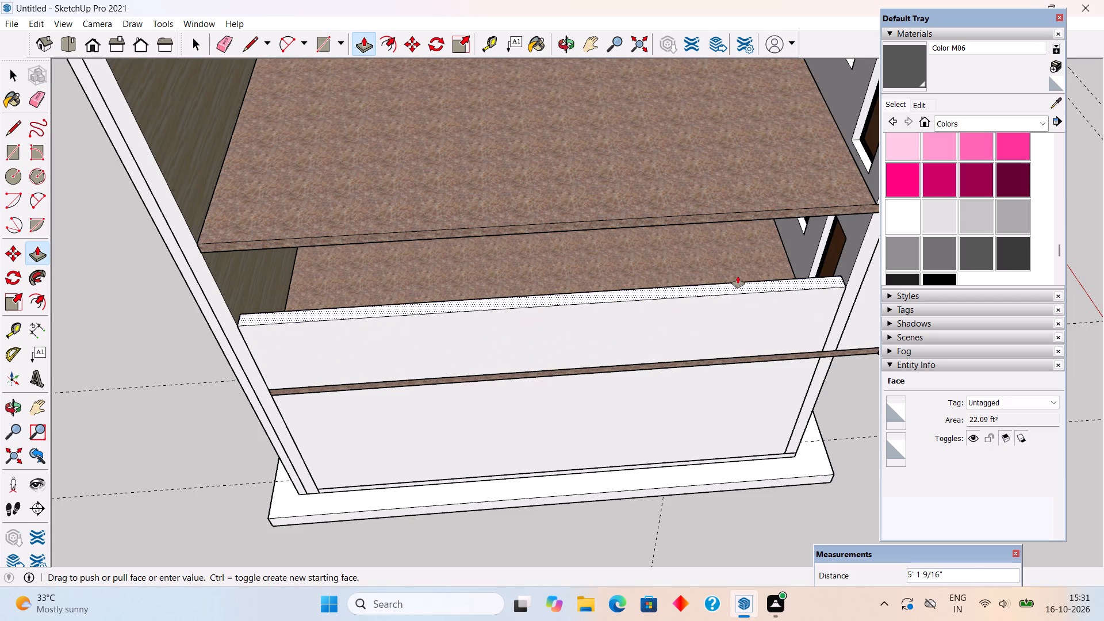
type("10")
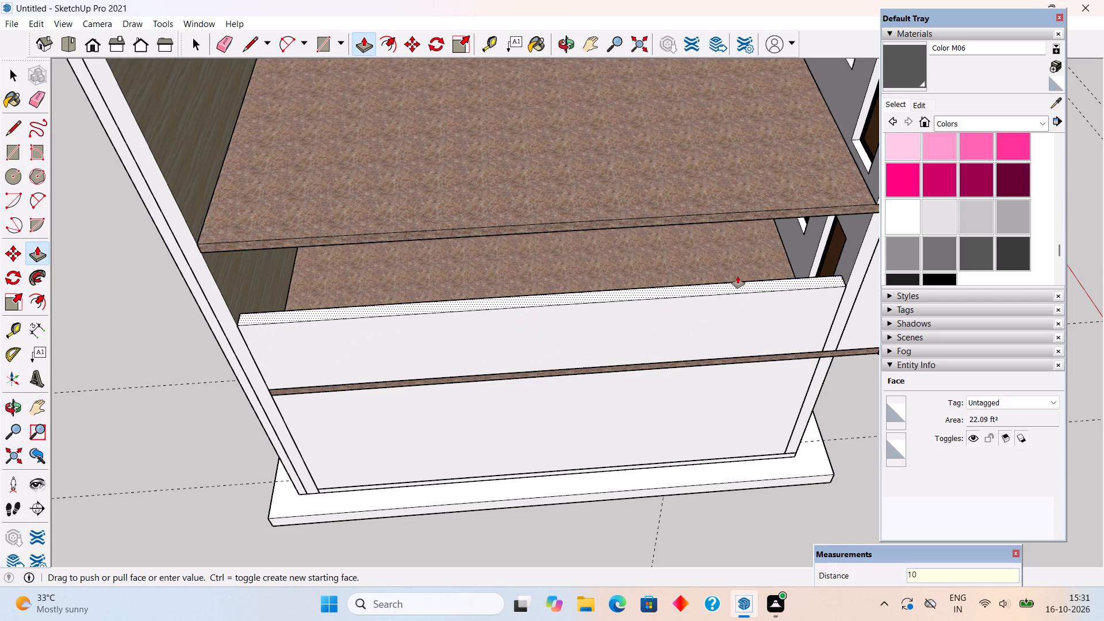
key("apostrophe")
key("Return")
Select the whole new first-floor wall and make it a group.
key("space")
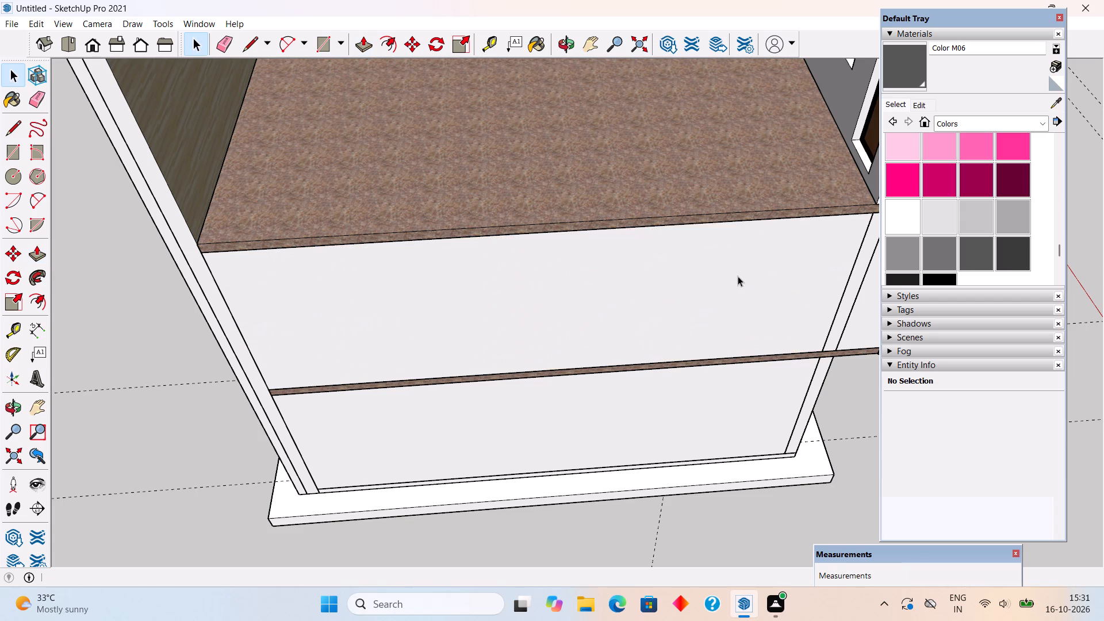
triple_click(738, 276)
right_click(738, 276)
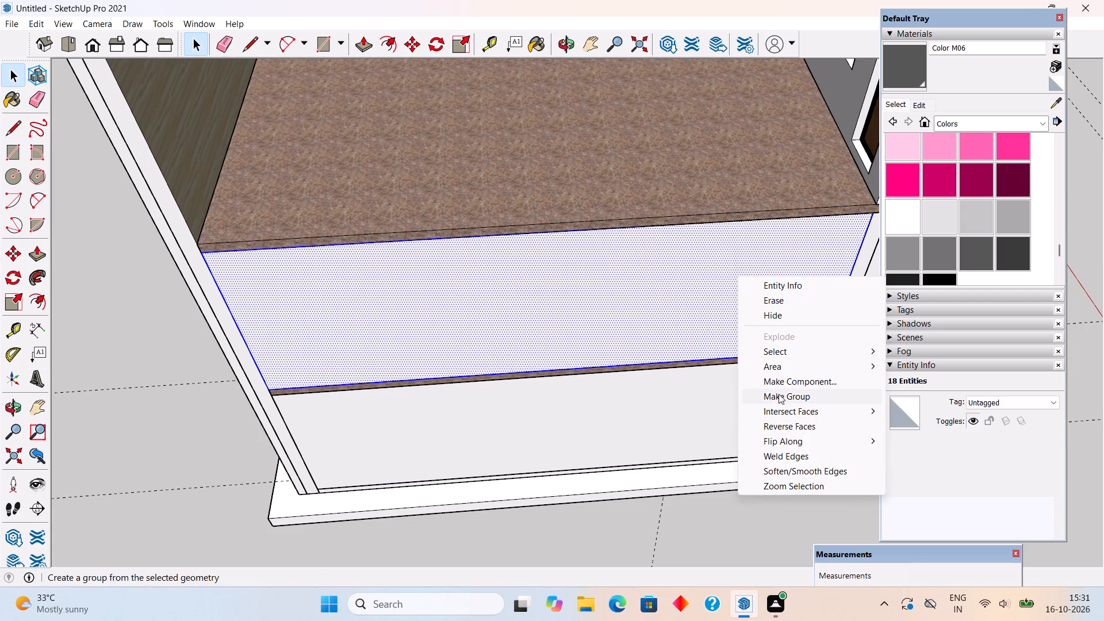
left_click(779, 394)
left_click(764, 497)
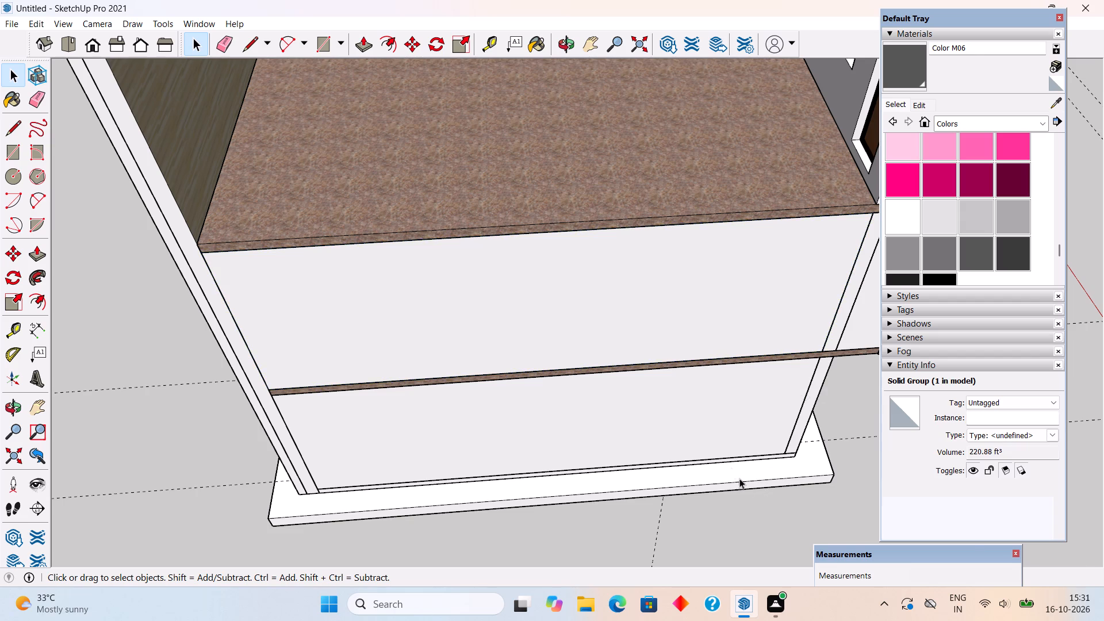
Set a guide 9" inside the second floor's open edge and draw a 9" by about 29' 5 1/2" wall footprint along it.
scroll(730, 465, "down", 5)
middle_click_drag(776, 319, 751, 221)
scroll(400, 237, "up", 1)
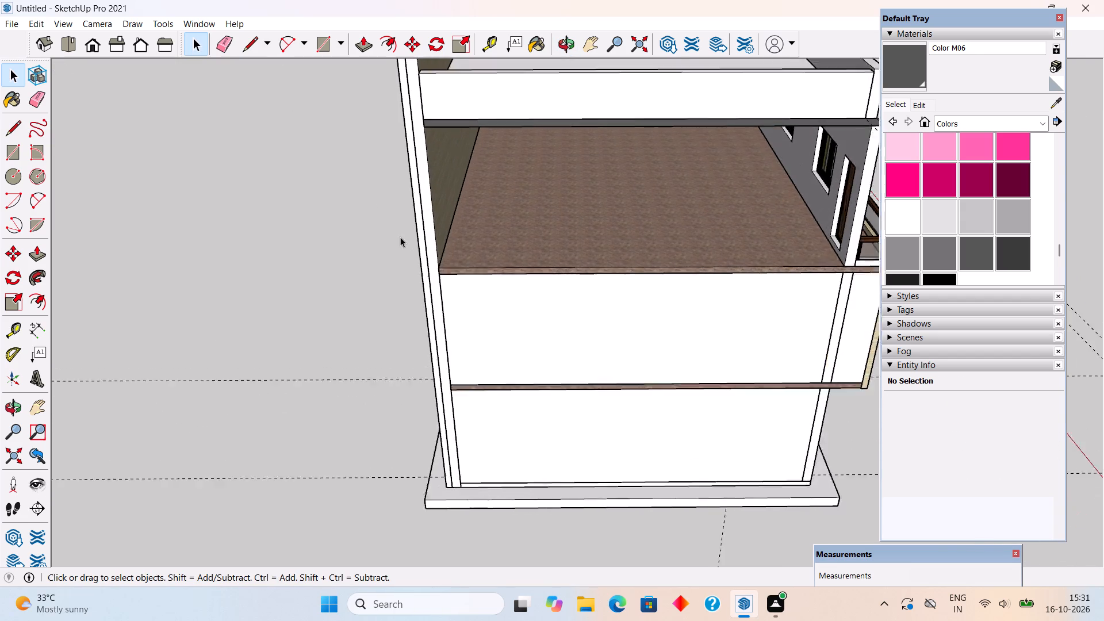
scroll(400, 237, "up", 3)
scroll(562, 241, "down", 8)
scroll(649, 240, "up", 3)
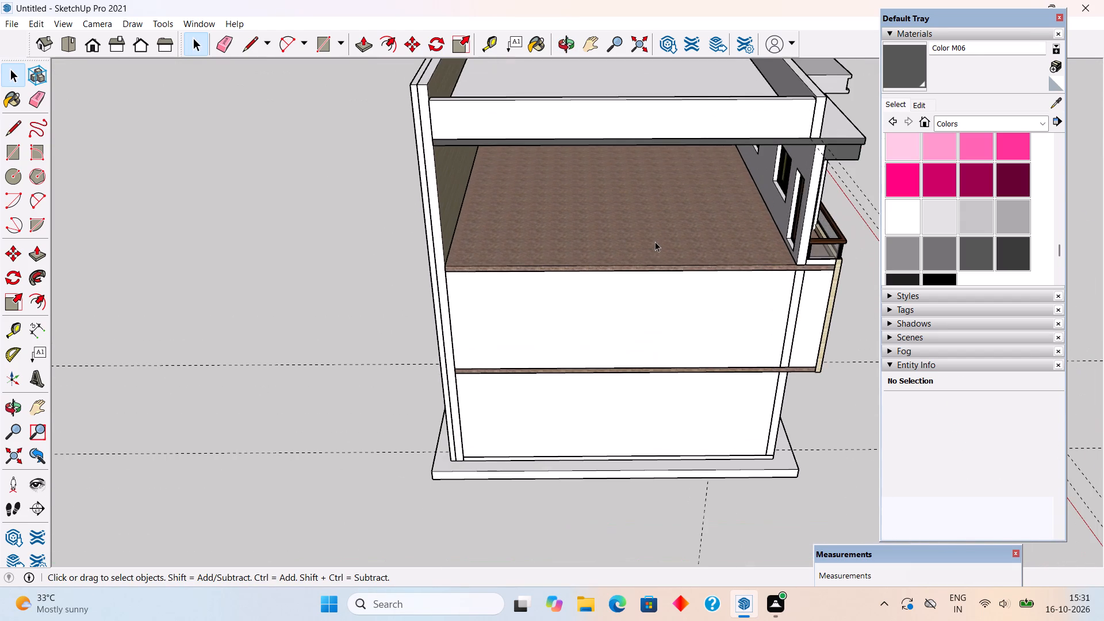
middle_click_drag(641, 274, 626, 312)
scroll(696, 305, "up", 4)
middle_click_drag(695, 296, 653, 333)
key("t")
left_click(584, 342)
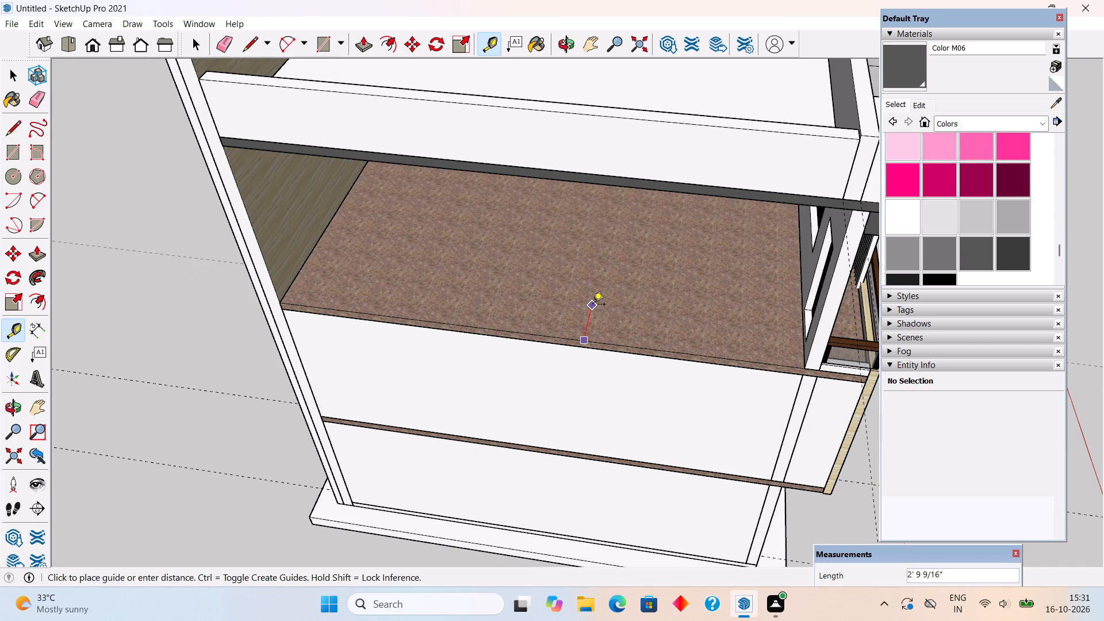
type("9\"")
key("Return")
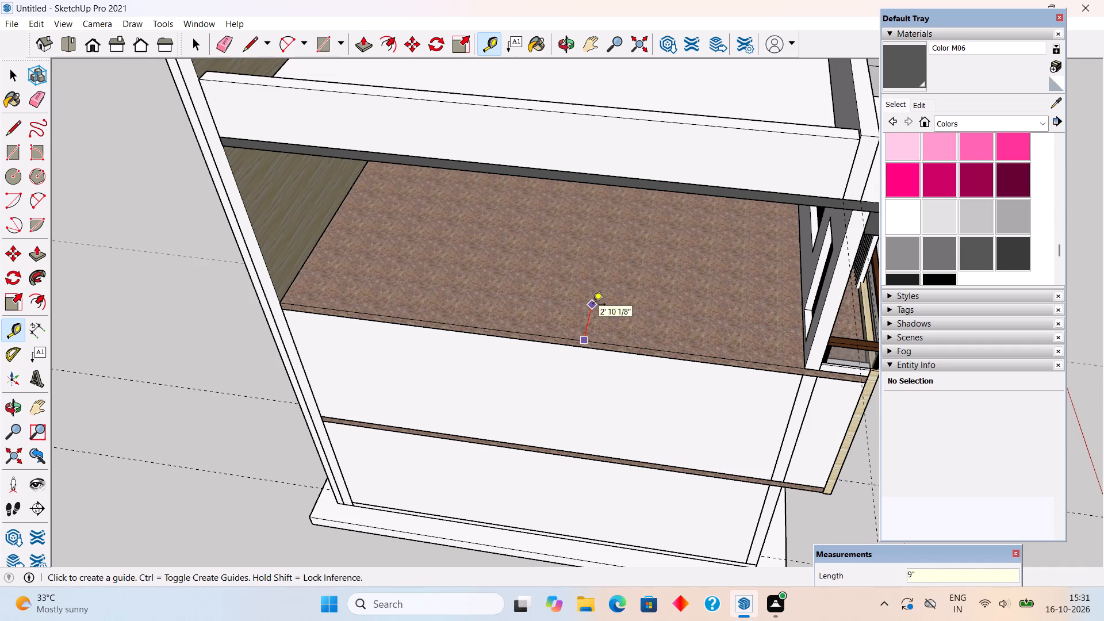
key("r")
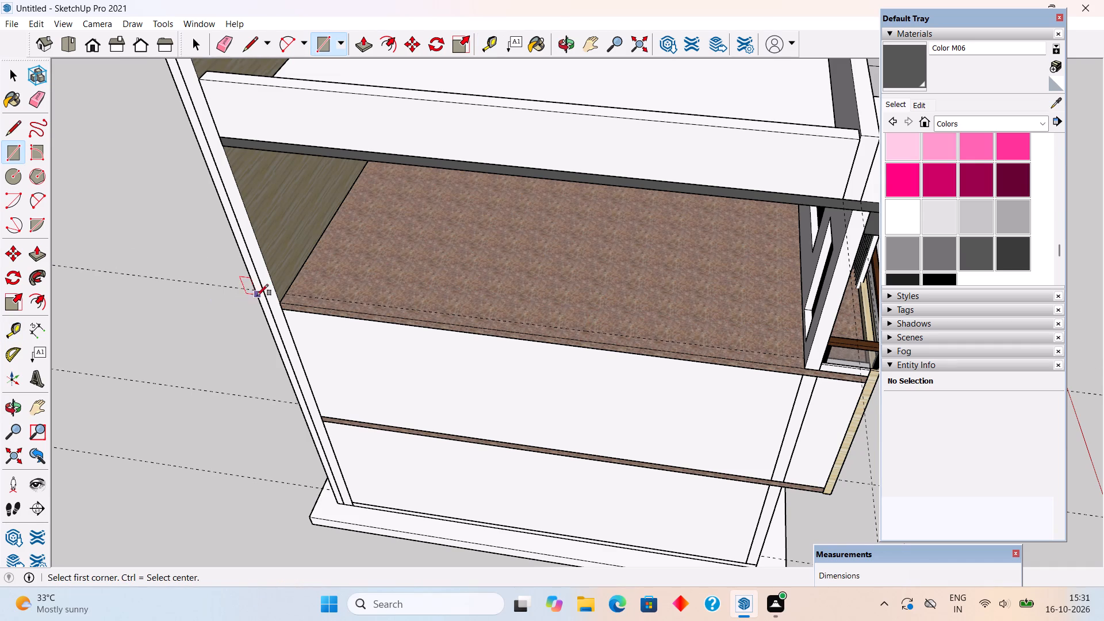
left_click(285, 294)
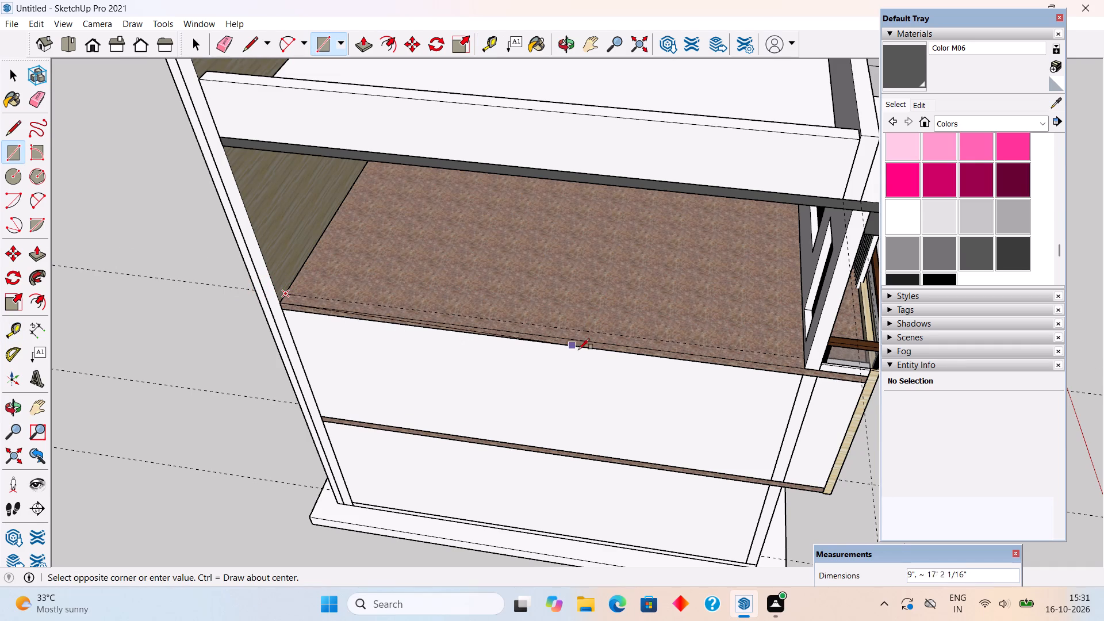
left_click(804, 371)
Extrude the second-floor wall footprint 10' 6" up to the roof slab.
key("p")
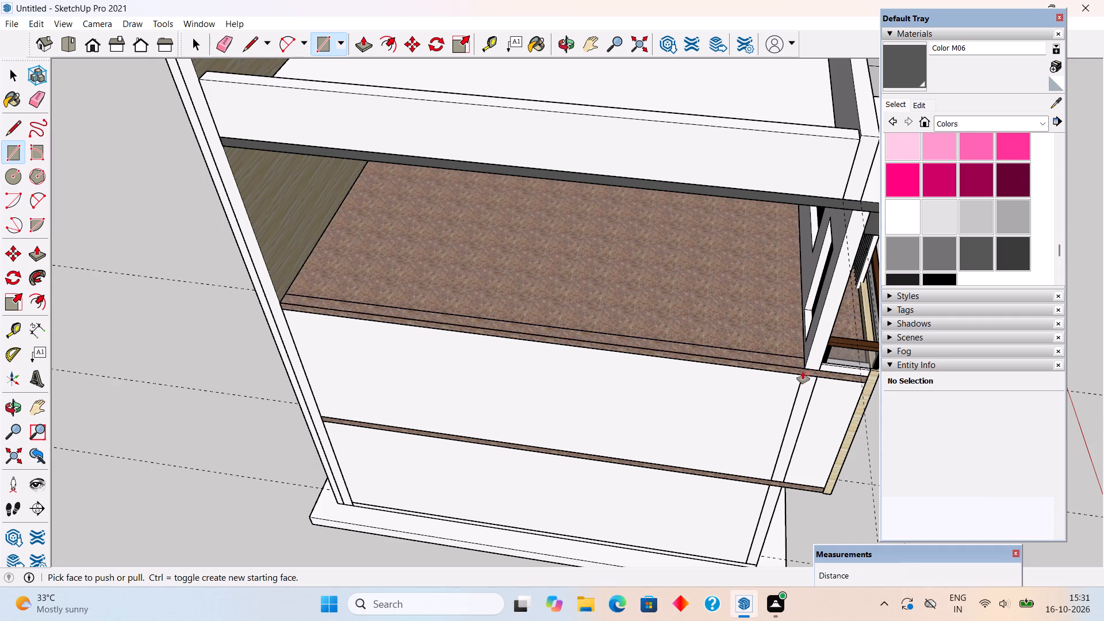
left_click(780, 353)
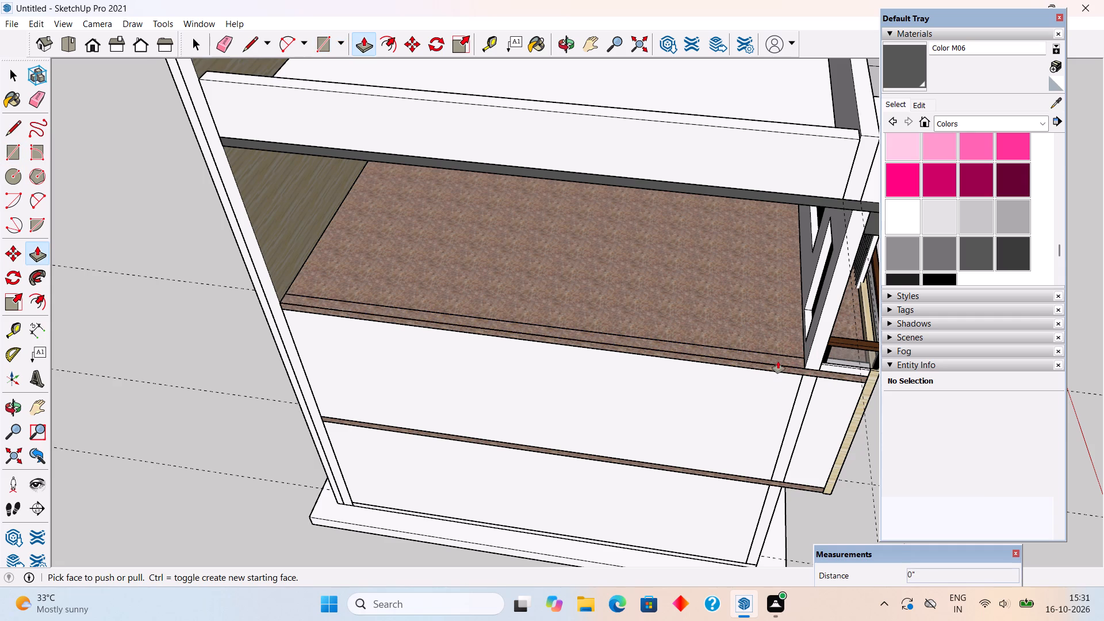
left_click(779, 361)
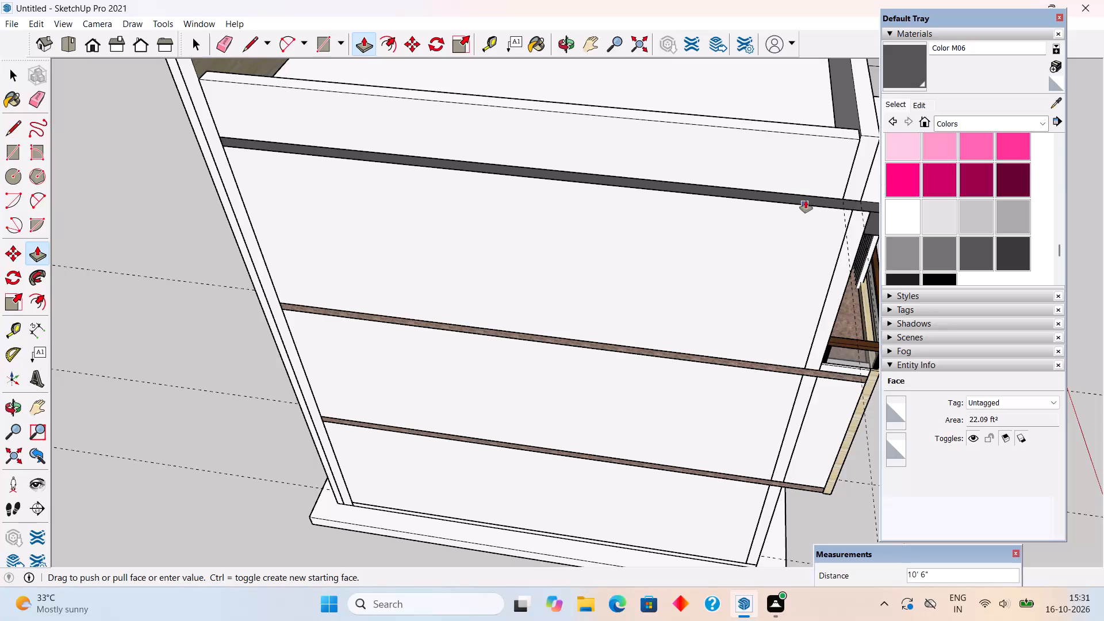
left_click(807, 202)
Select the whole new second-floor wall and make it a group.
key("space")
triple_click(796, 243)
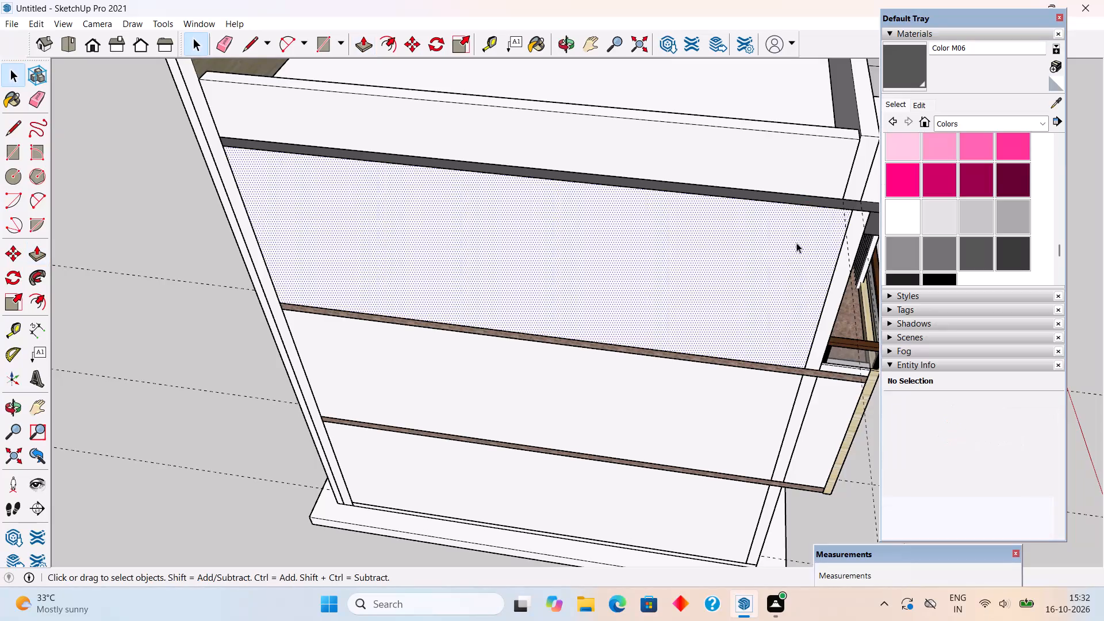
right_click(796, 243)
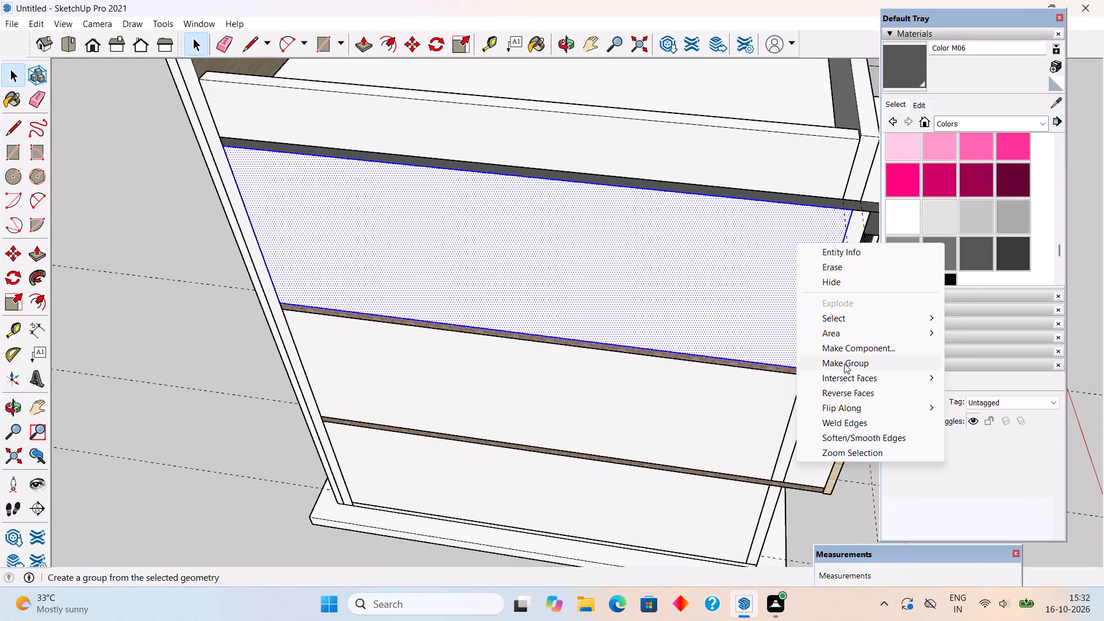
left_click(844, 363)
Open the roof slab's group and paint its dark edge face above the new wall with white Color M00.
scroll(480, 248, "down", 5)
scroll(727, 193, "up", 8)
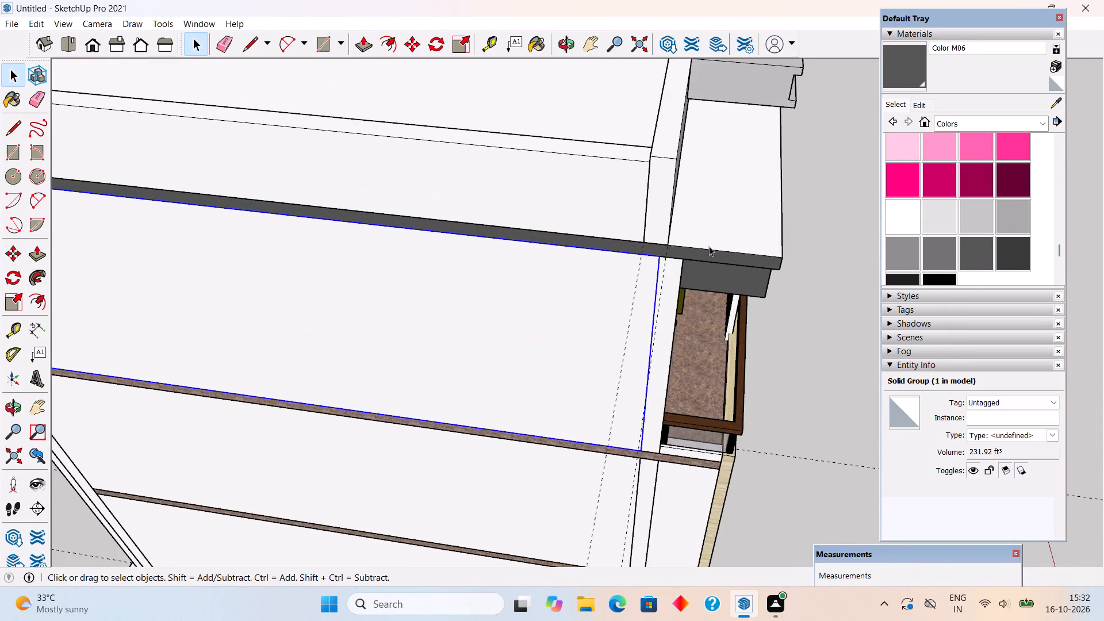
middle_click_drag(696, 248, 570, 140)
scroll(573, 136, "up", 5)
triple_click(582, 113)
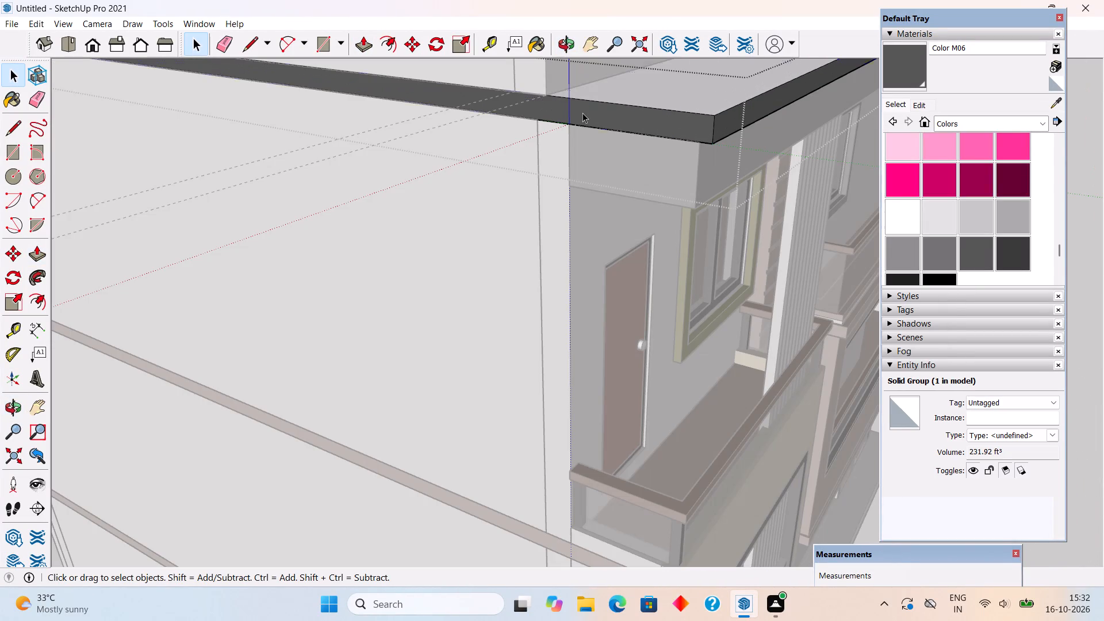
left_click(582, 113)
left_click(582, 113)
left_click(582, 113)
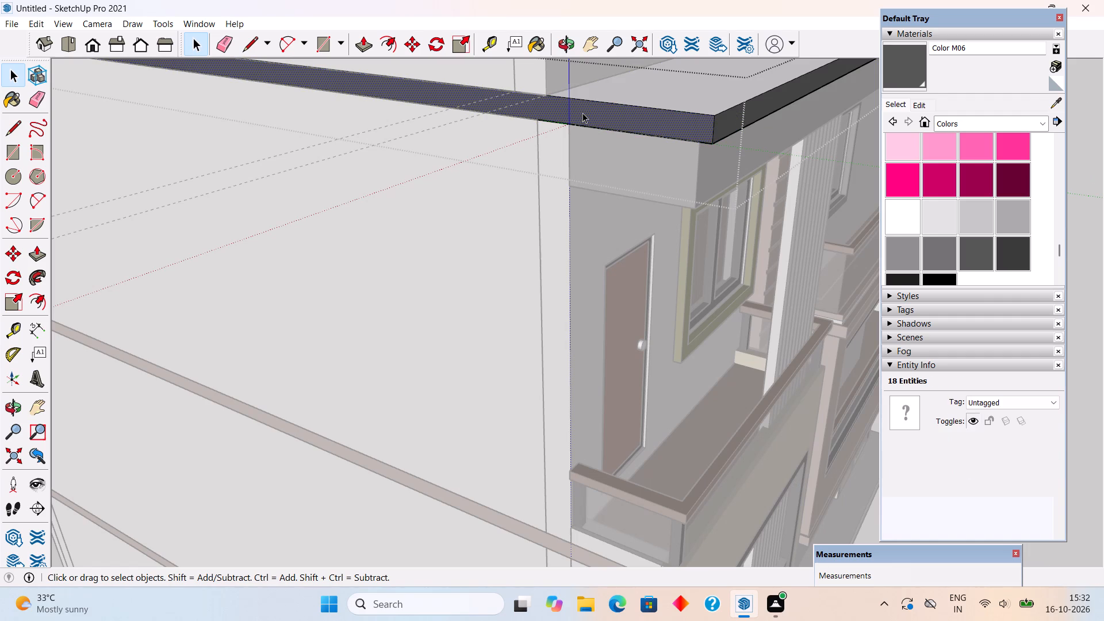
left_click(903, 213)
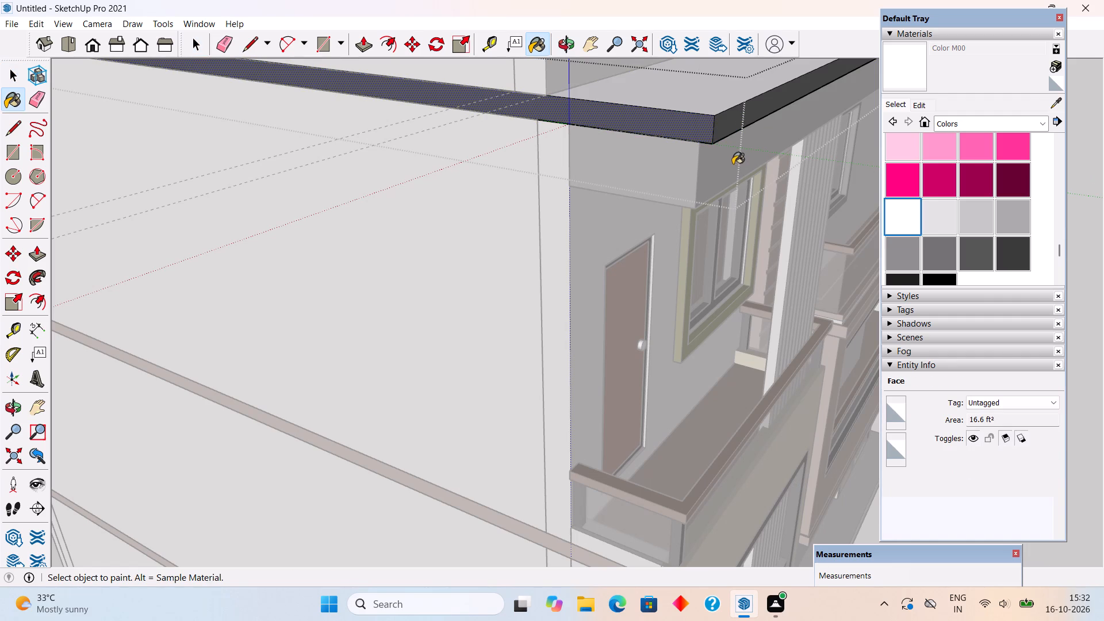
left_click(678, 125)
scroll(678, 125, "down", 15)
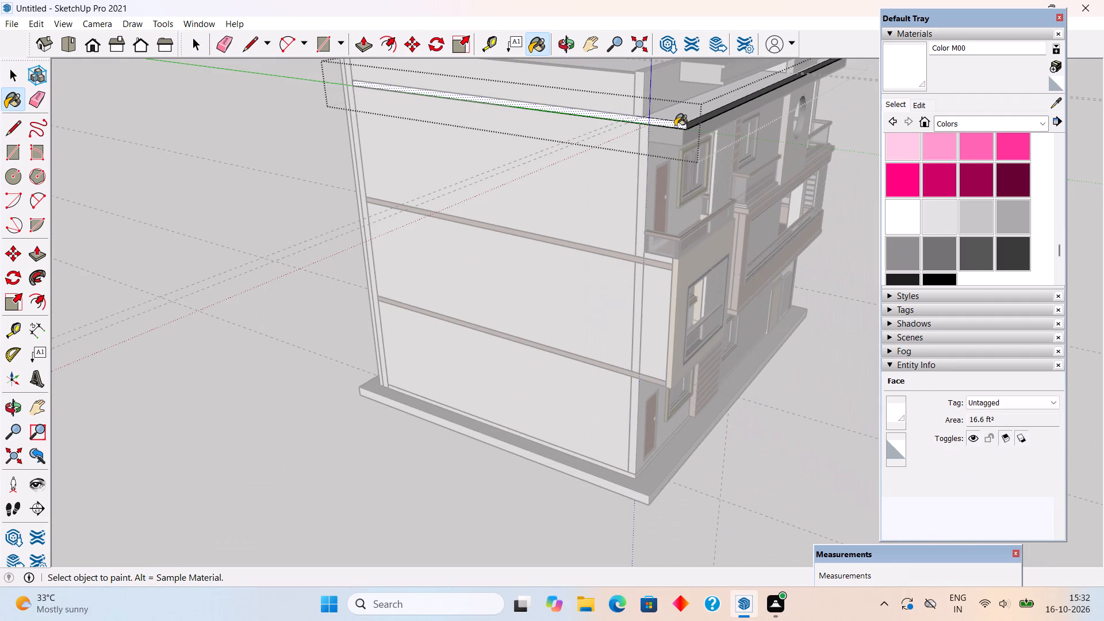
key("space")
left_click(292, 158)
Open the second-floor slab's group and paint its brown edge face between the new walls with white Color M00.
scroll(476, 219, "up", 3)
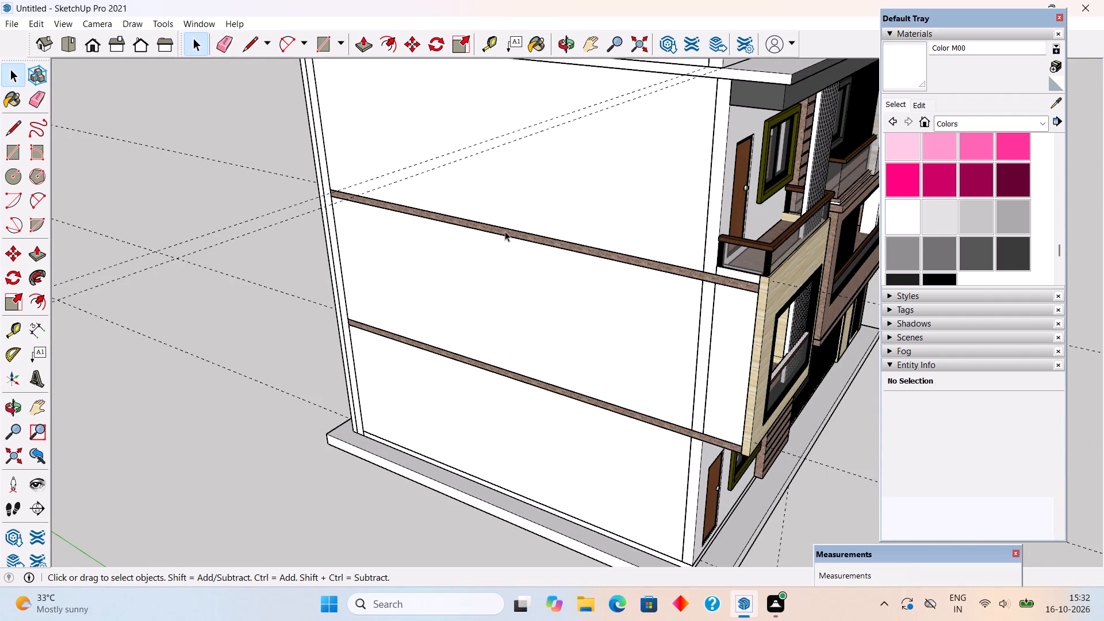
double_click(678, 273)
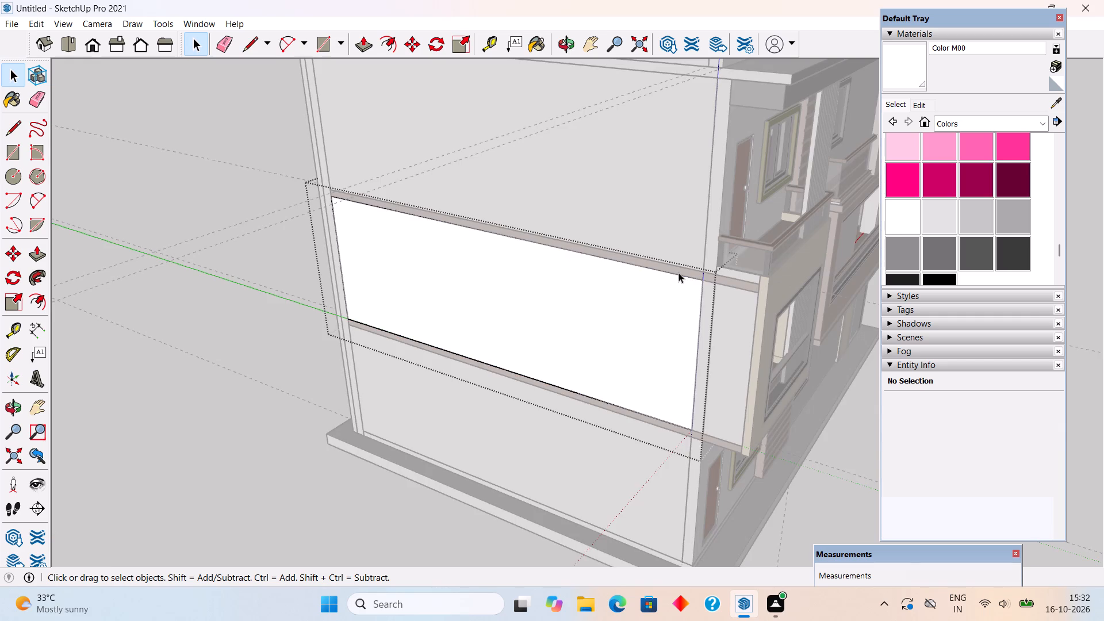
double_click(678, 273)
scroll(680, 272, "up", 4)
triple_click(680, 272)
left_click(680, 272)
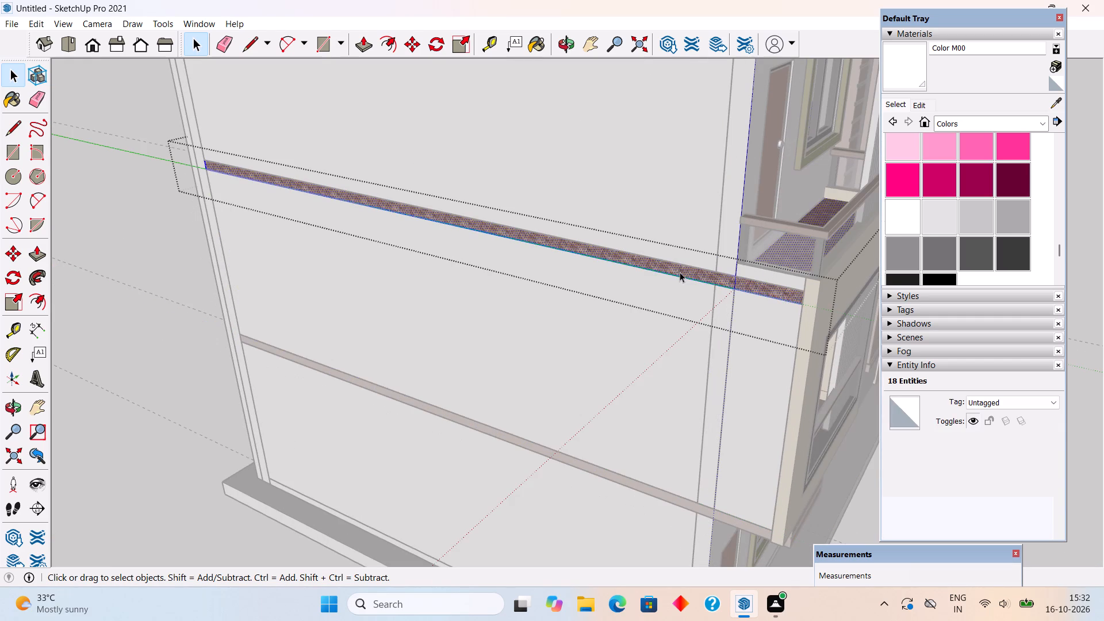
left_click(693, 263)
left_click(693, 272)
scroll(693, 273, "up", 5)
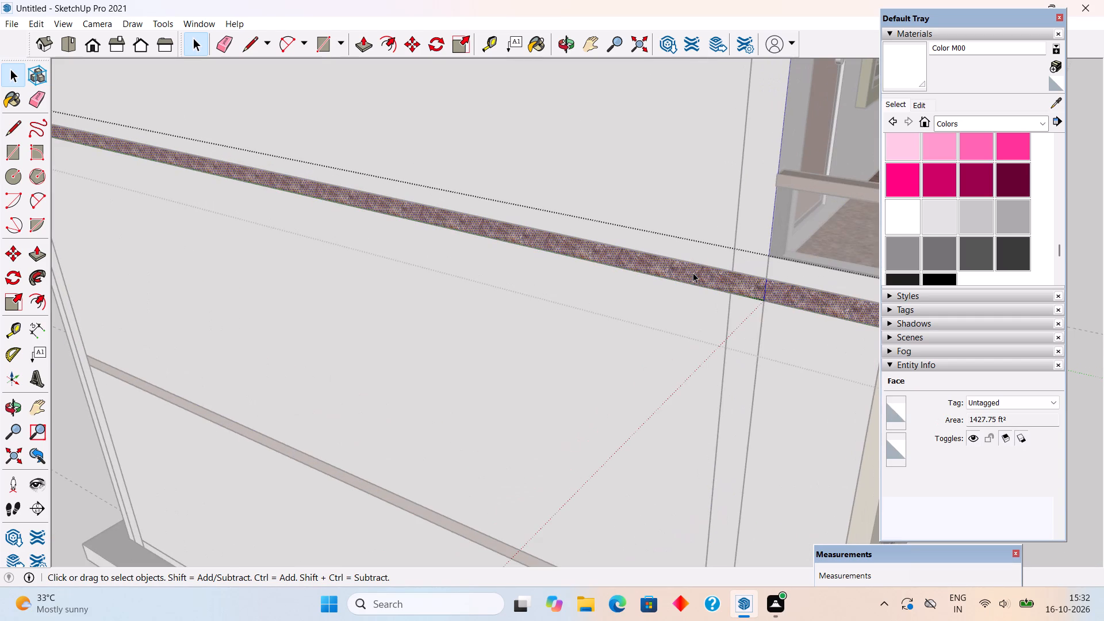
scroll(684, 292, "down", 4)
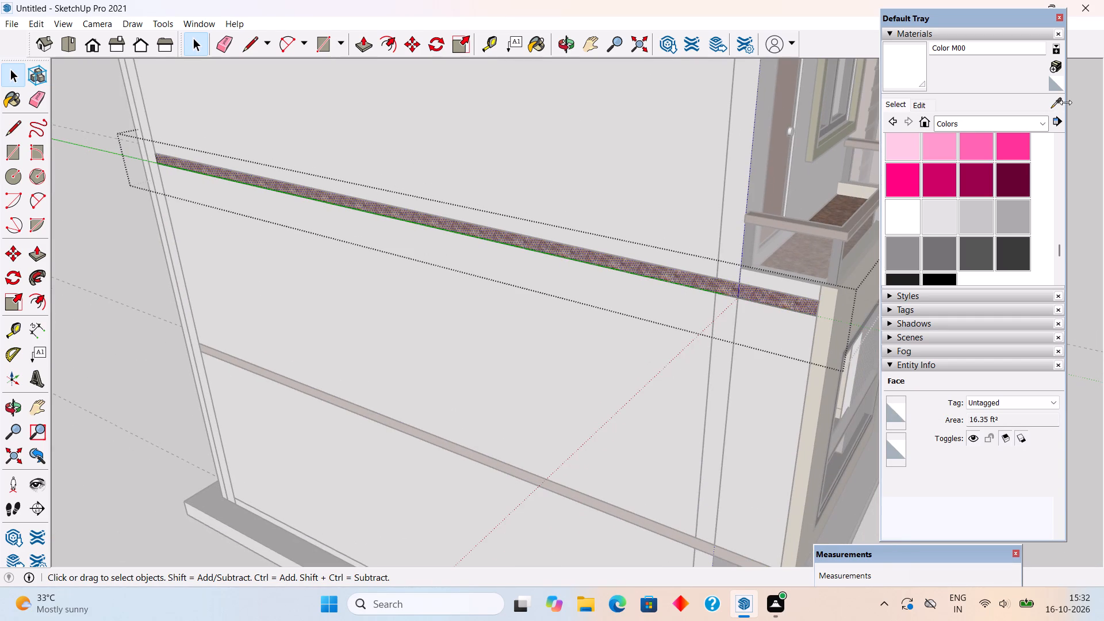
left_click(1056, 109)
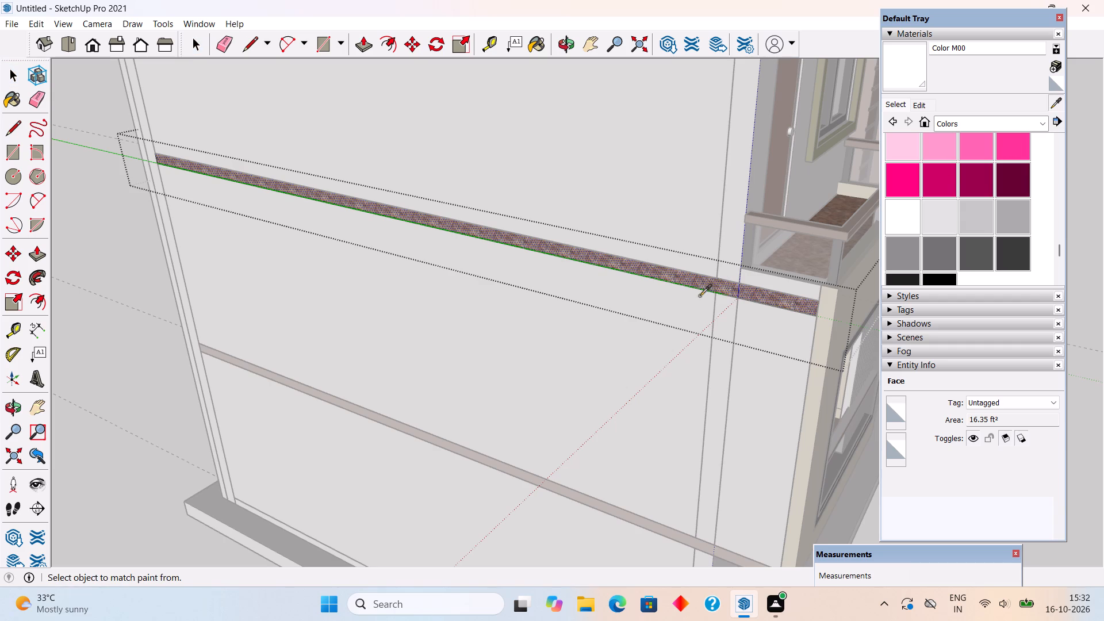
left_click(691, 281)
scroll(690, 281, "down", 1)
key("space")
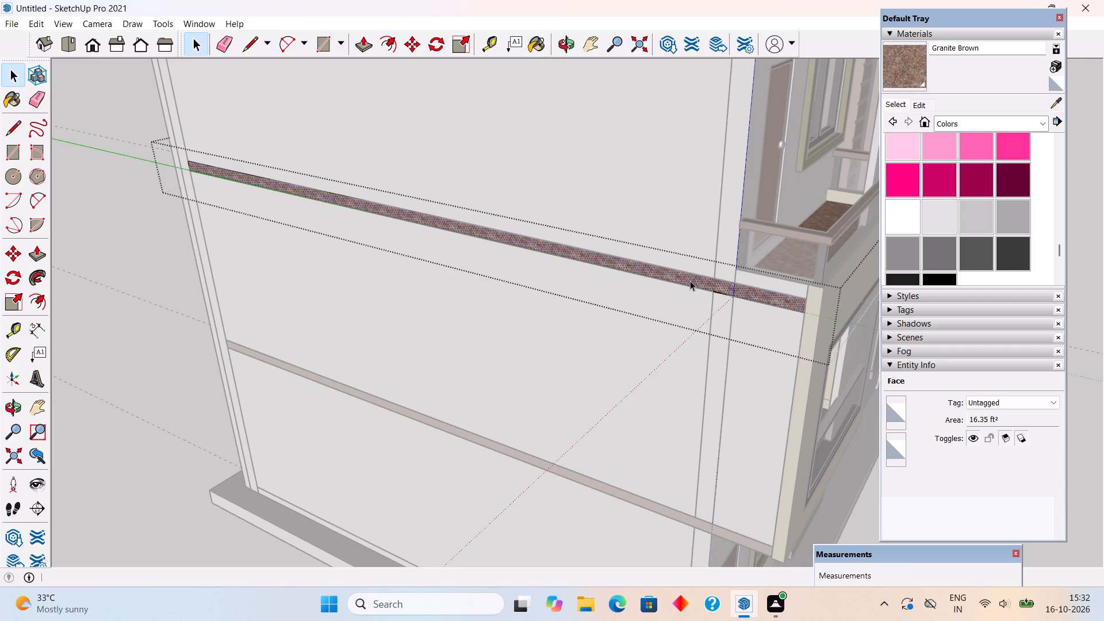
triple_click(690, 281)
left_click(690, 281)
left_click(690, 281)
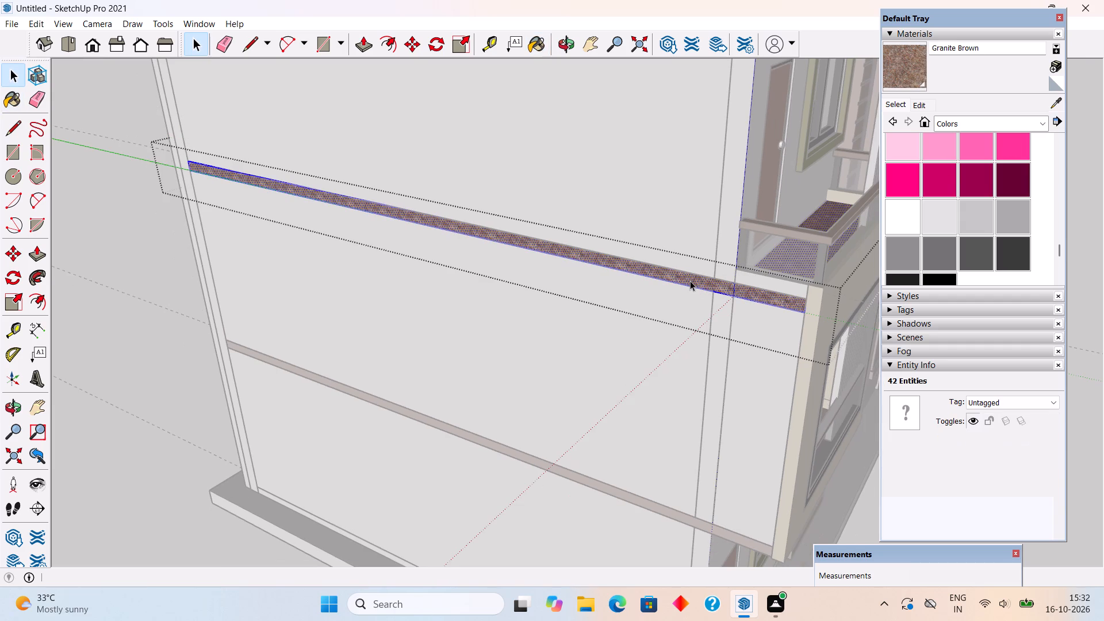
left_click(914, 208)
left_click(719, 284)
key("space")
scroll(719, 284, "down", 5)
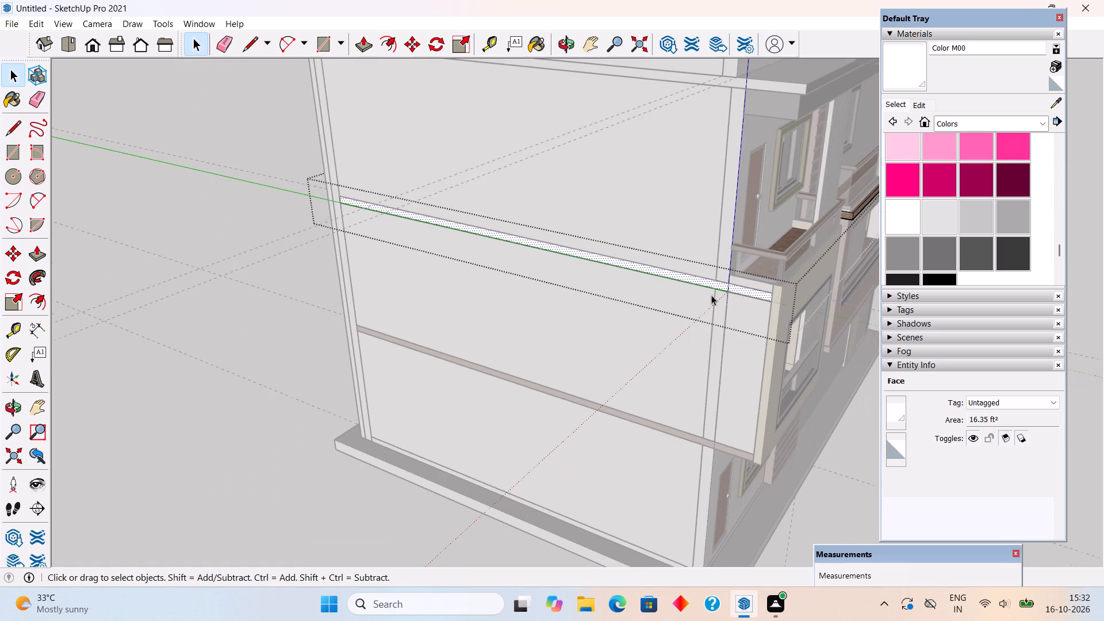
Open the first-floor slab's group and paint its brown edge face between the new walls with white Color M00.
triple_click(689, 438)
left_click(689, 438)
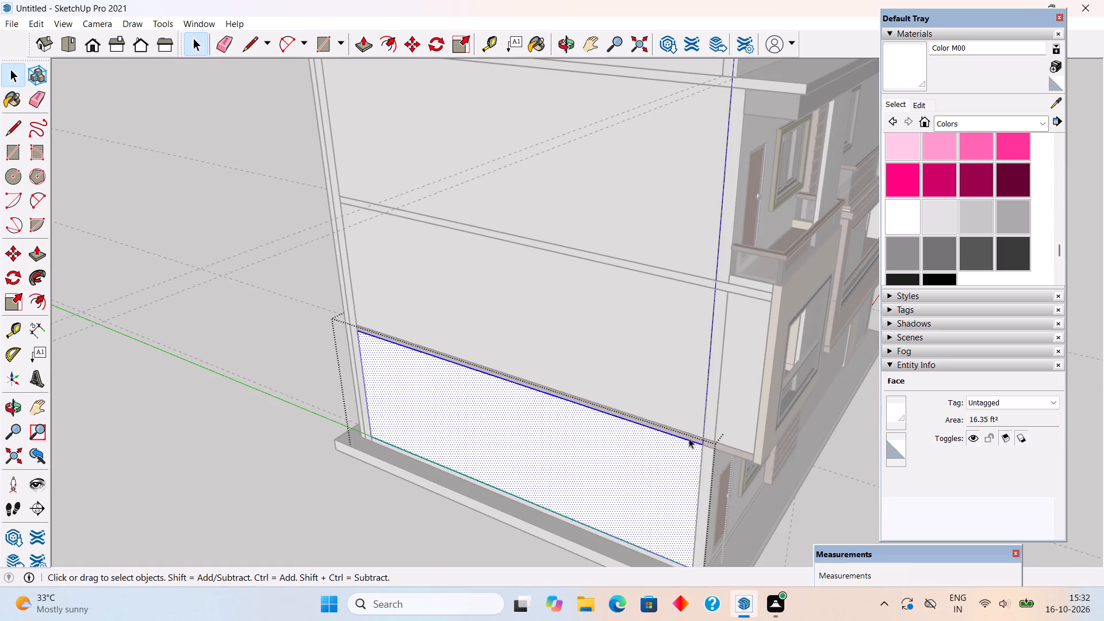
triple_click(724, 449)
double_click(724, 449)
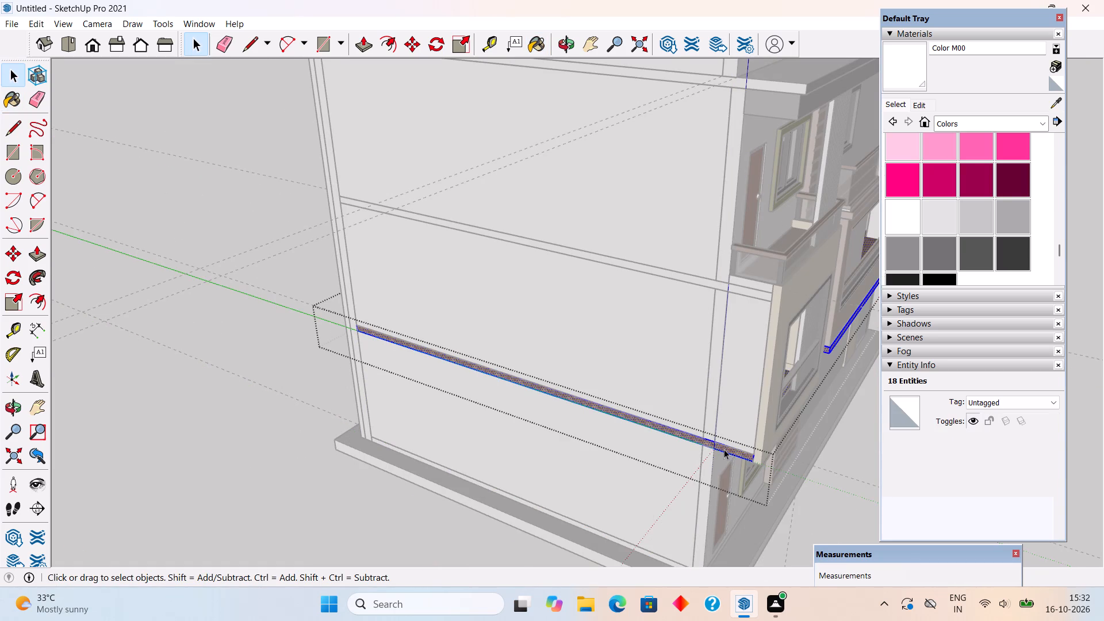
left_click(724, 449)
left_click(724, 449)
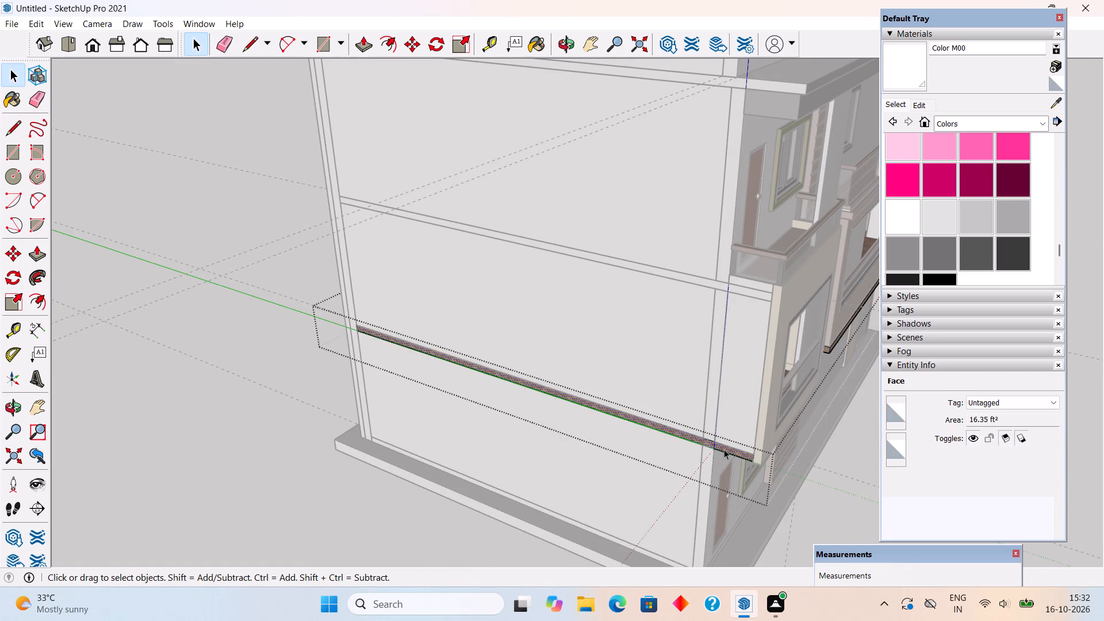
scroll(724, 449, "up", 9)
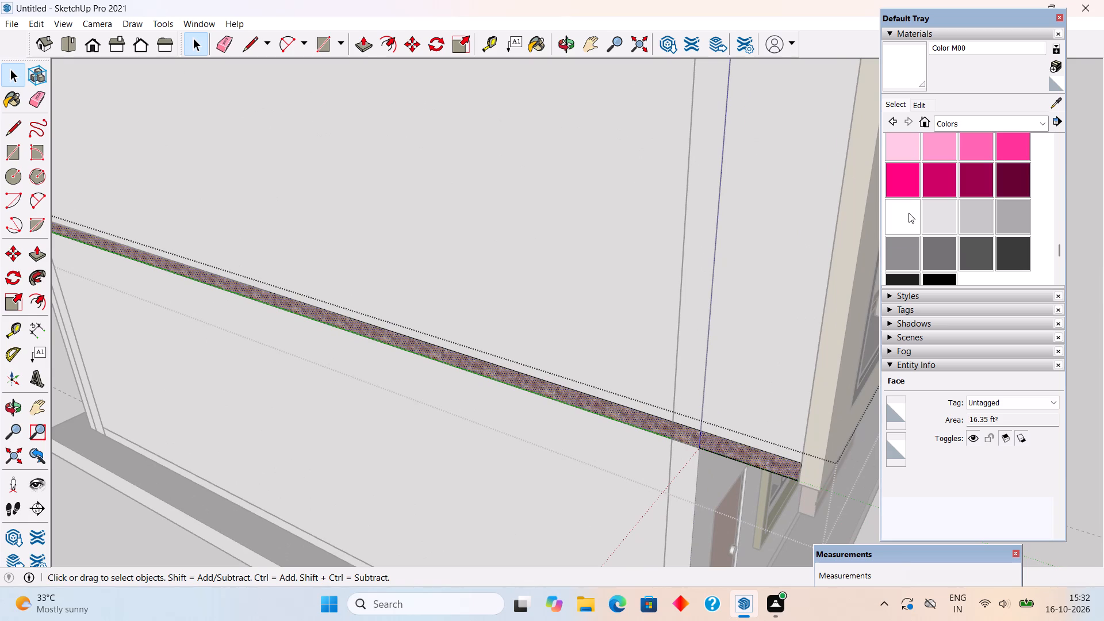
left_click(908, 213)
left_click(756, 459)
key("space")
scroll(749, 451, "down", 18)
left_click(378, 370)
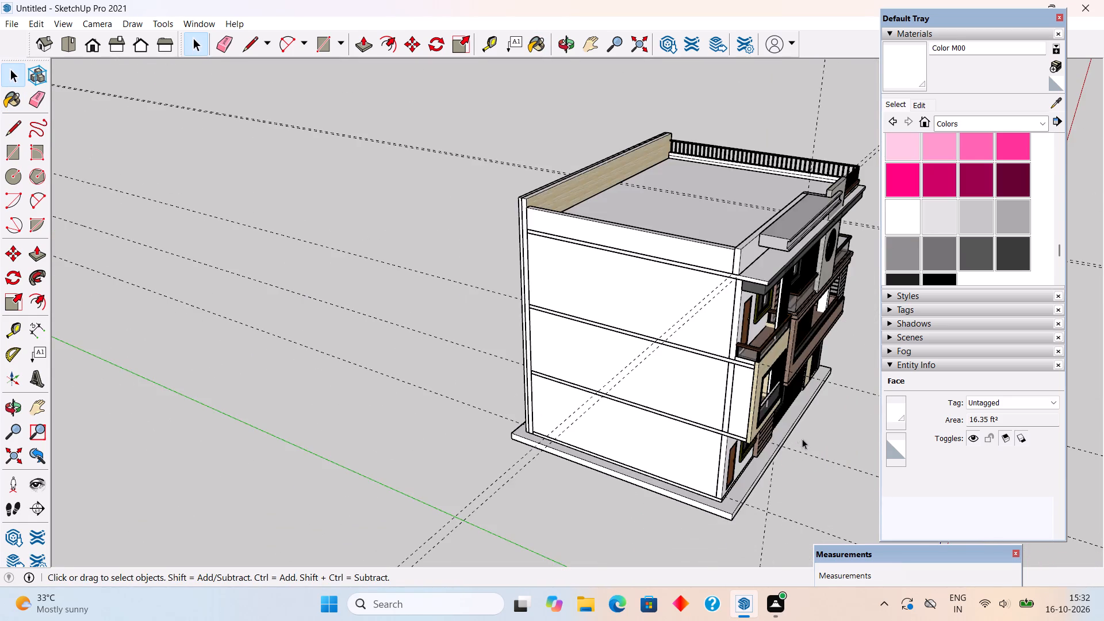
Examine the house exterior from all sides, ending on the front elevation with the balconies.
middle_click_drag(747, 352, 622, 175)
middle_click_drag(291, 0, 611, 343)
middle_click_drag(444, 325, 869, 366)
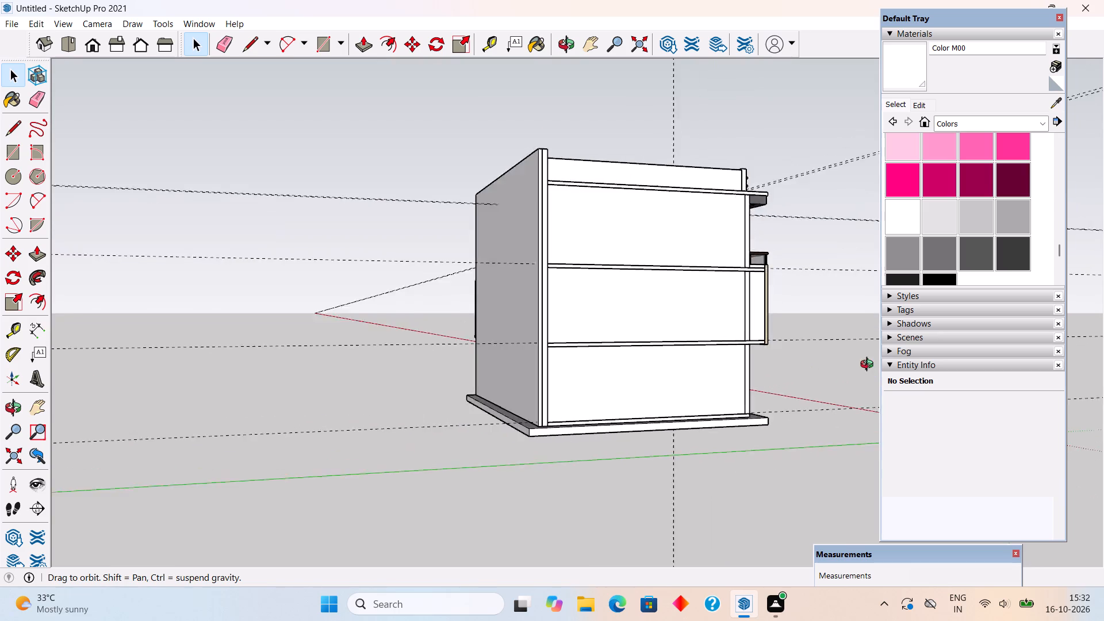
middle_click_drag(869, 366, 907, 367)
middle_click_drag(442, 350, 608, 365)
middle_click_drag(507, 388, 825, 408)
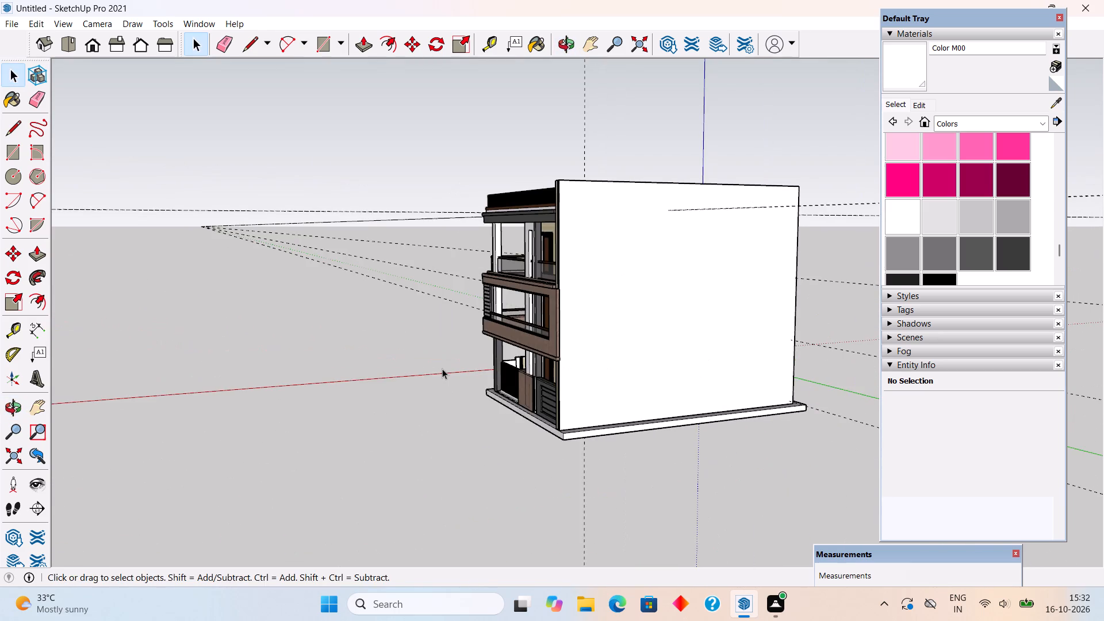
middle_click_drag(466, 371, 772, 363)
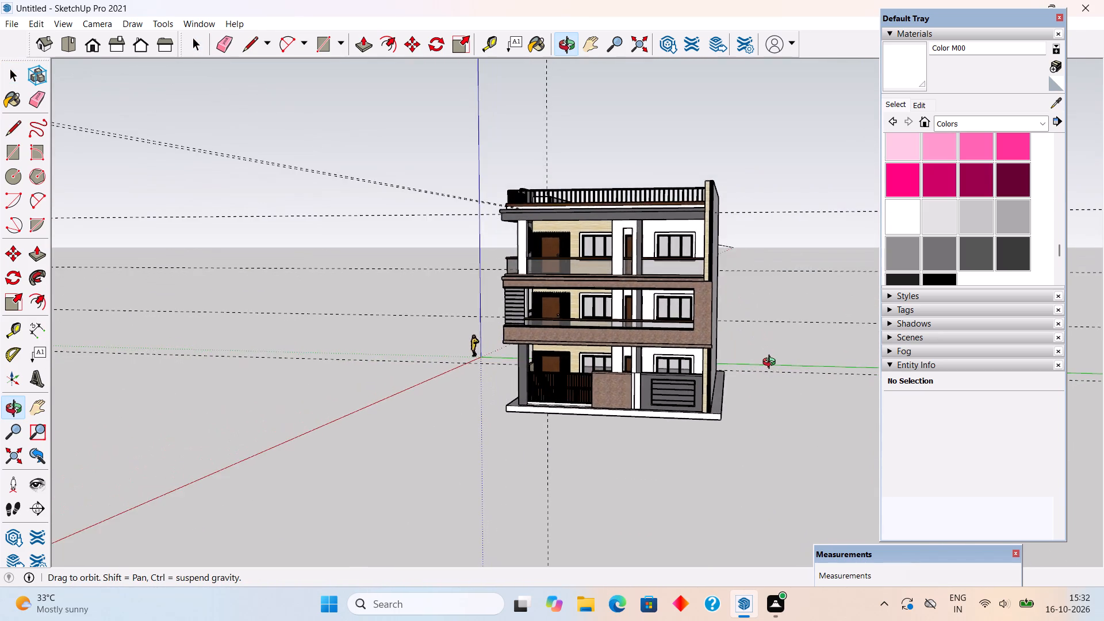
middle_click_drag(772, 363, 791, 379)
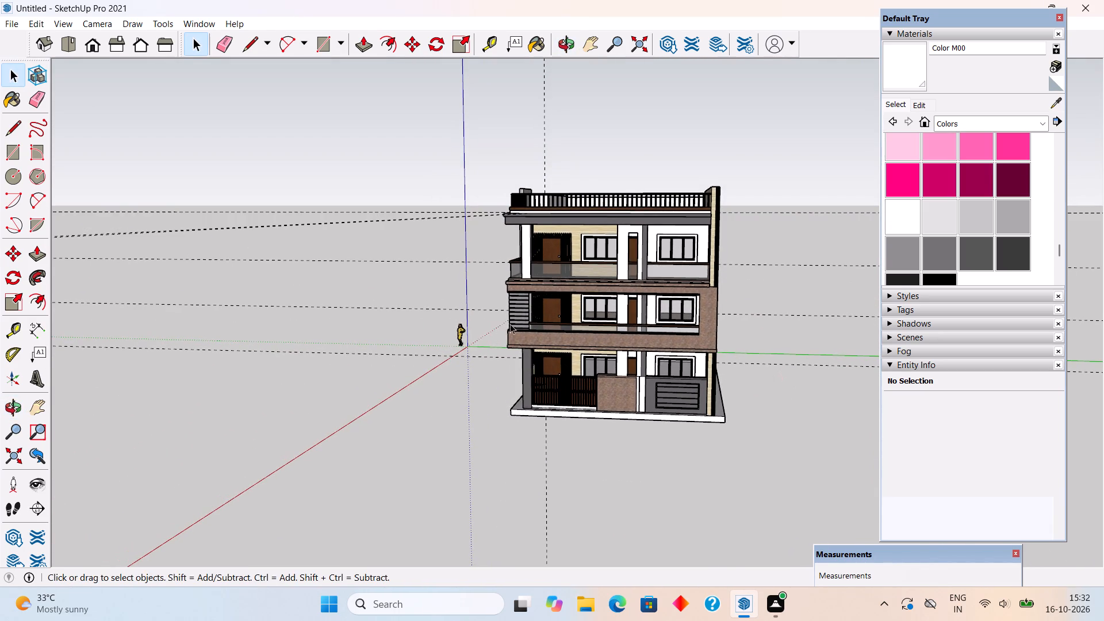
middle_click_drag(573, 328, 779, 283)
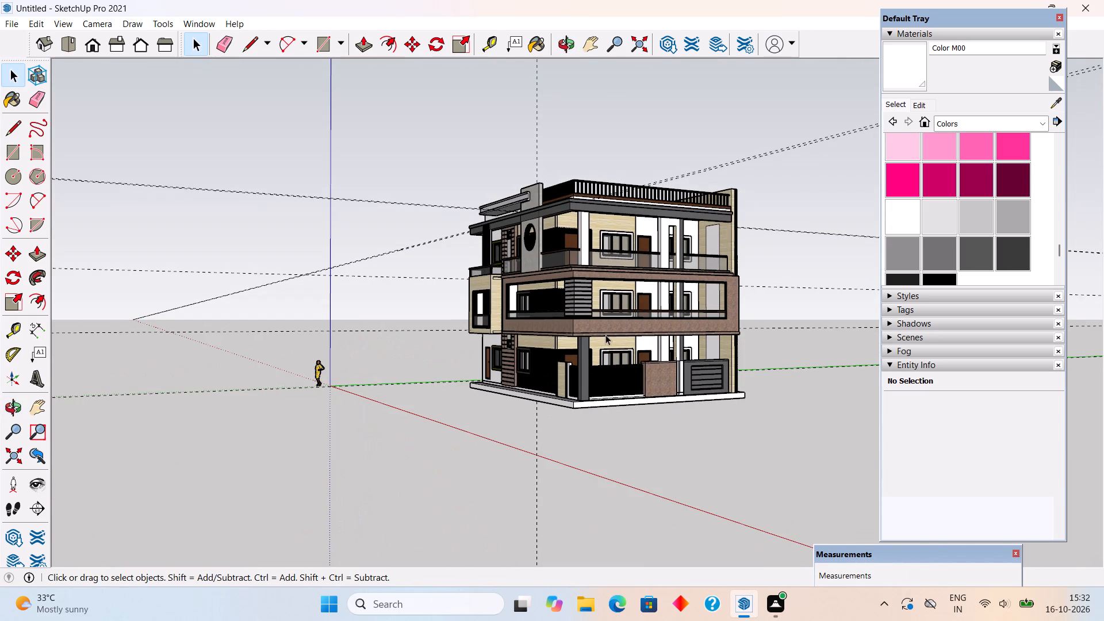
scroll(605, 335, "up", 5)
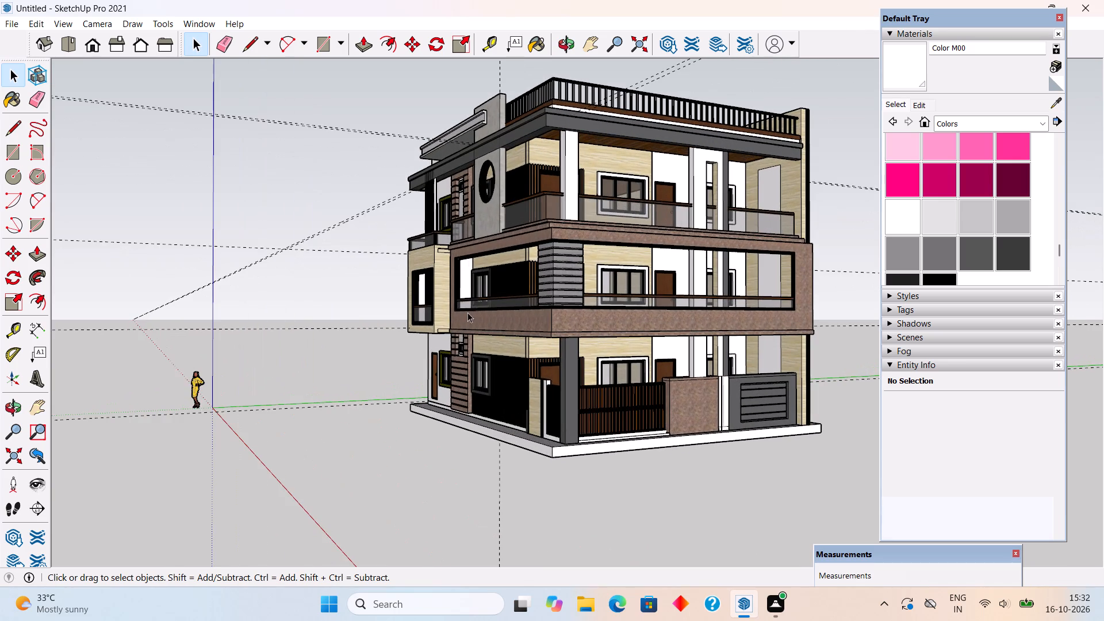
middle_click_drag(471, 322, 688, 356)
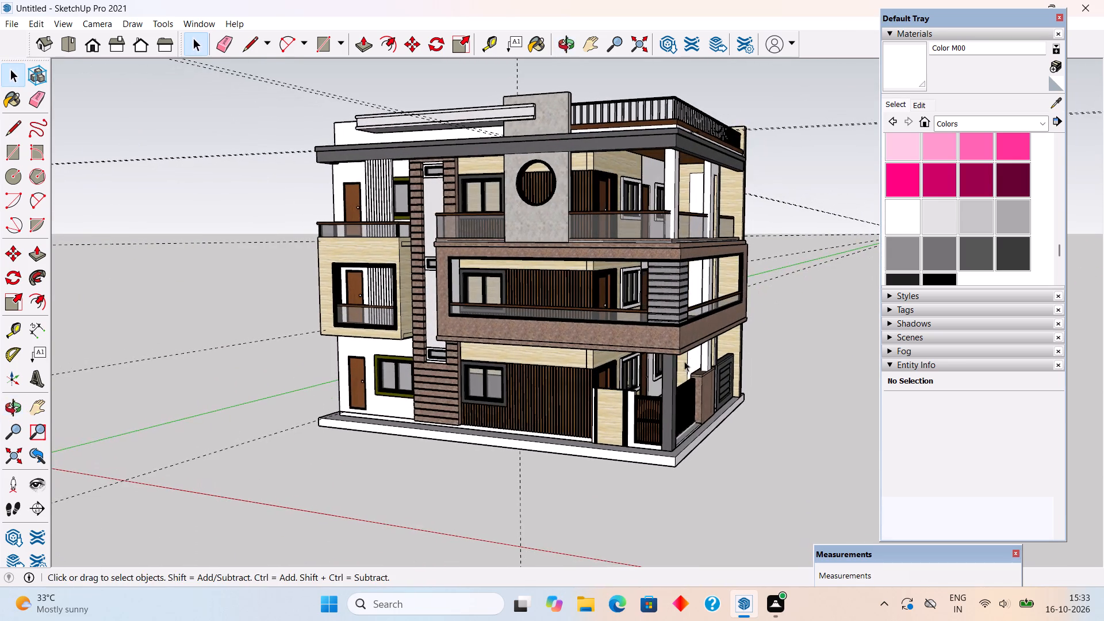
middle_click_drag(555, 366, 625, 377)
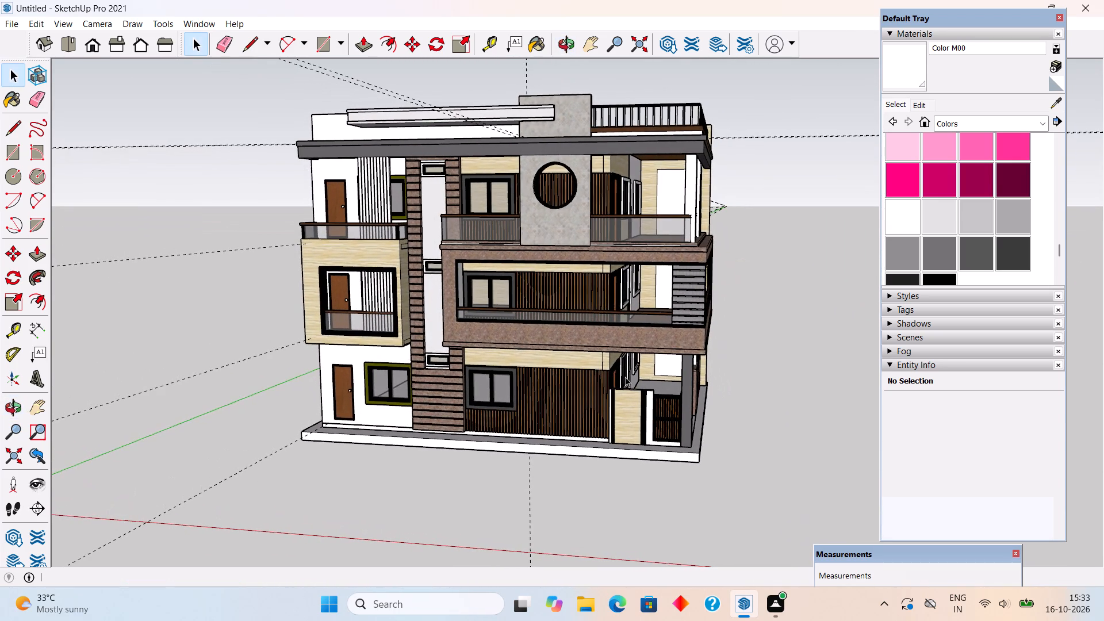
scroll(734, 194, "up", 2)
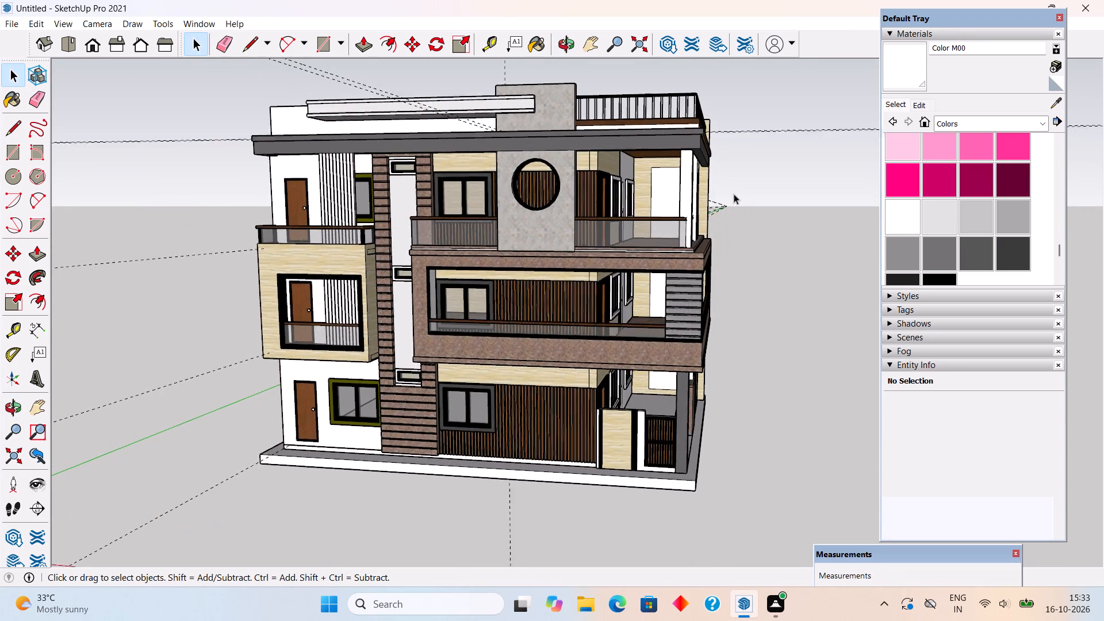
scroll(734, 194, "up", 1)
scroll(734, 194, "down", 3)
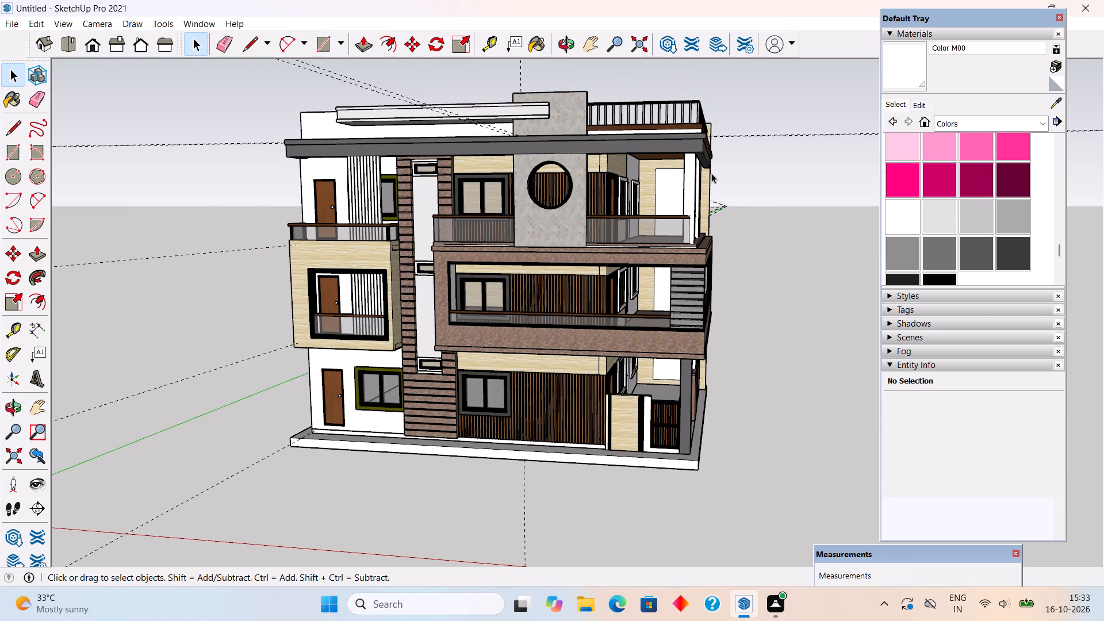
scroll(746, 147, "up", 2)
middle_click_drag(727, 247, 736, 212)
scroll(736, 212, "down", 1)
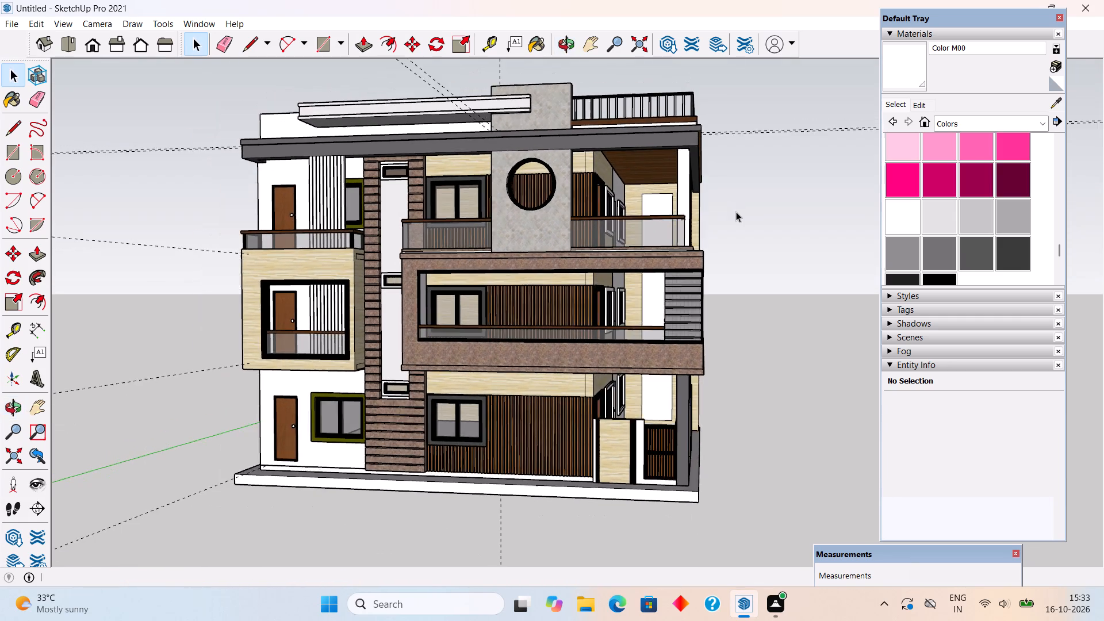
scroll(736, 212, "down", 1)
middle_click_drag(736, 260, 786, 246)
scroll(786, 246, "up", 1)
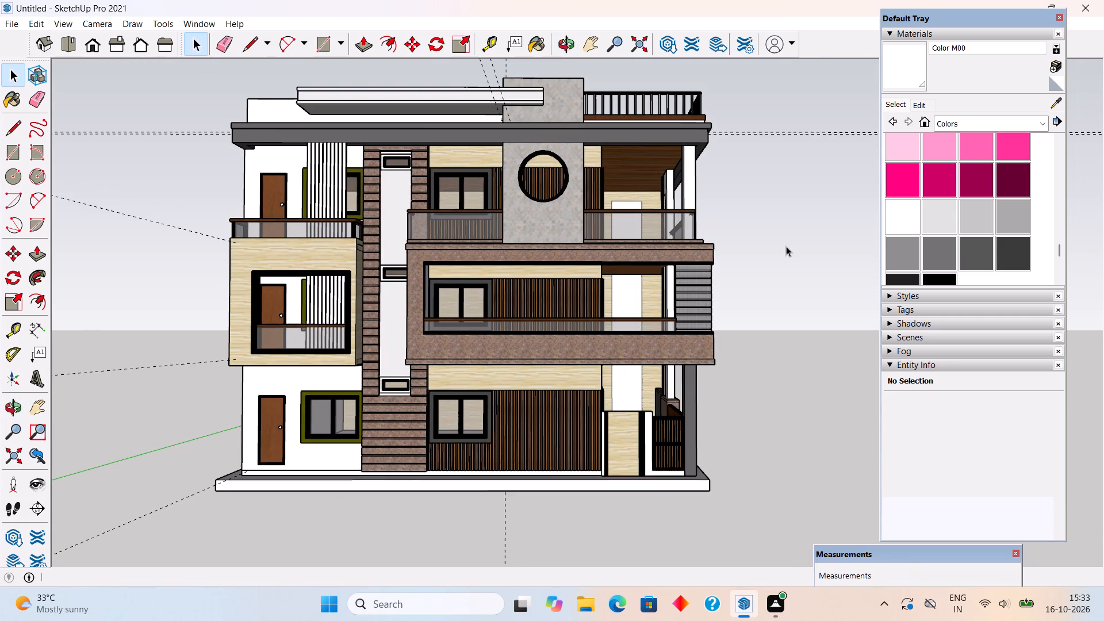
scroll(595, 200, "down", 2)
middle_click_drag(589, 210, 587, 240)
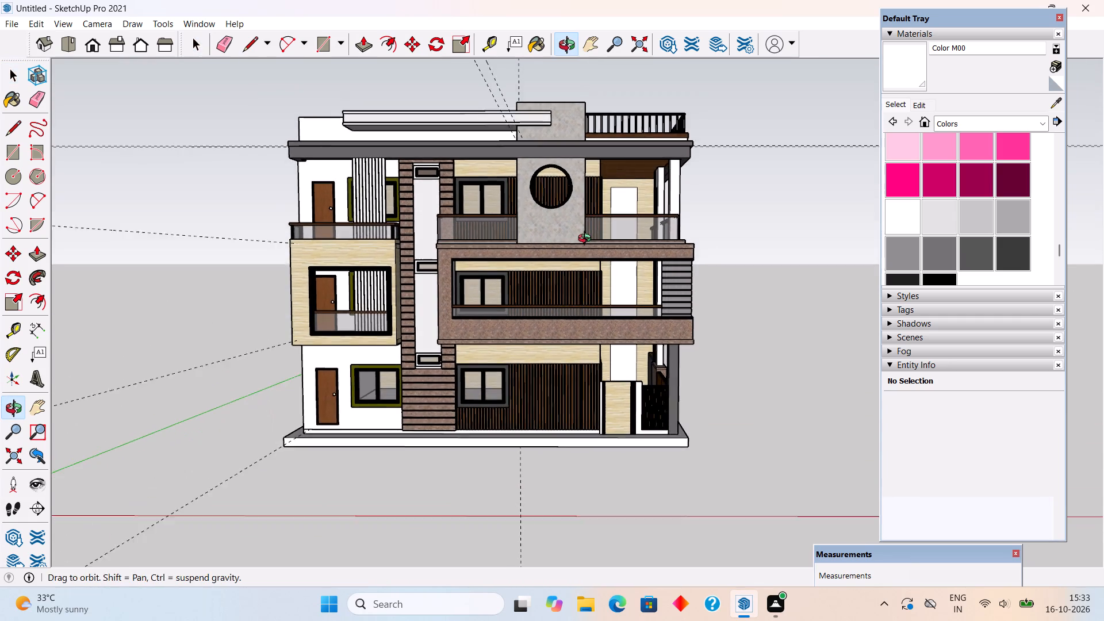
middle_click_drag(587, 240, 587, 245)
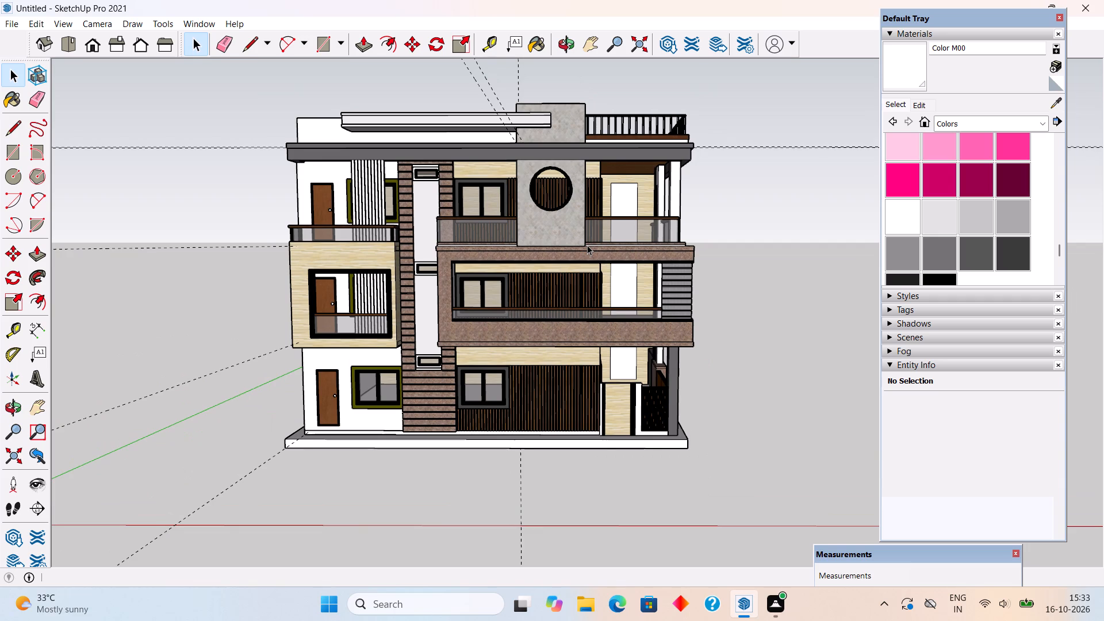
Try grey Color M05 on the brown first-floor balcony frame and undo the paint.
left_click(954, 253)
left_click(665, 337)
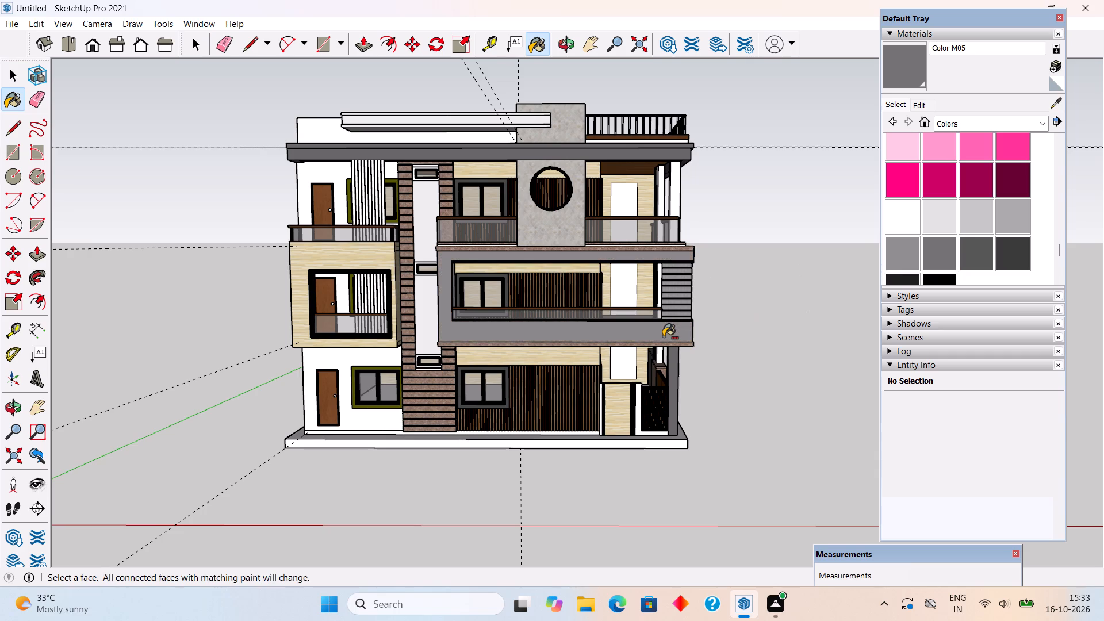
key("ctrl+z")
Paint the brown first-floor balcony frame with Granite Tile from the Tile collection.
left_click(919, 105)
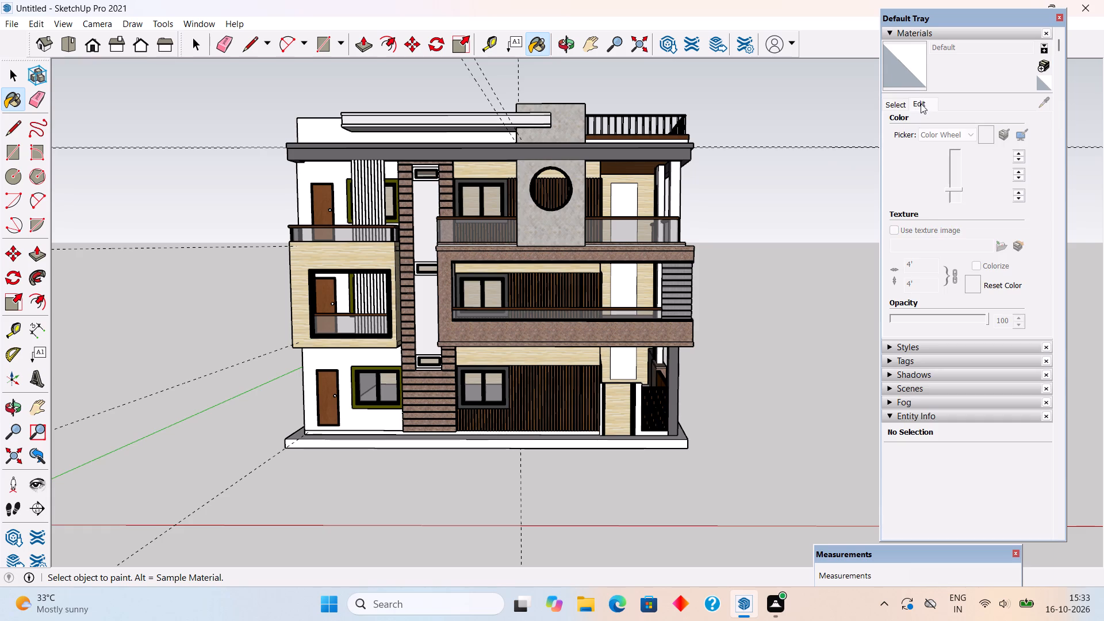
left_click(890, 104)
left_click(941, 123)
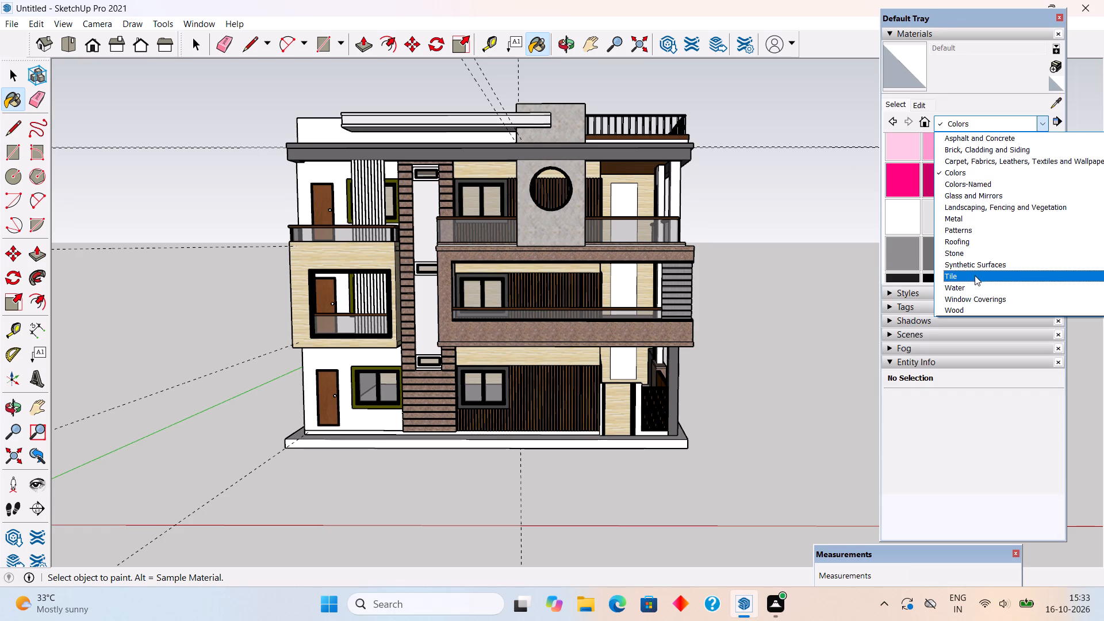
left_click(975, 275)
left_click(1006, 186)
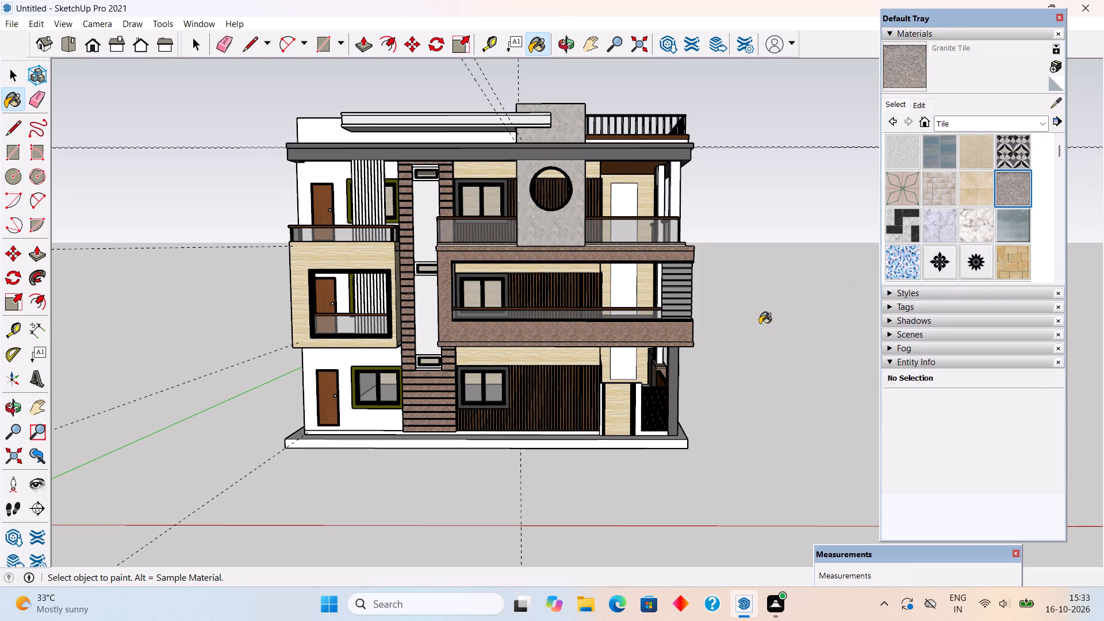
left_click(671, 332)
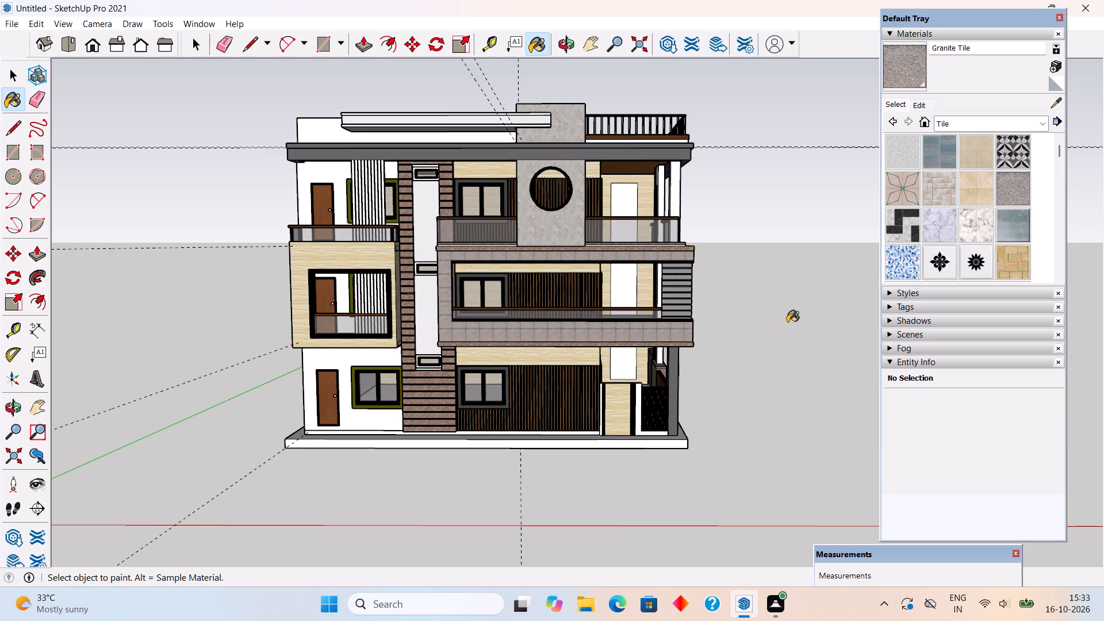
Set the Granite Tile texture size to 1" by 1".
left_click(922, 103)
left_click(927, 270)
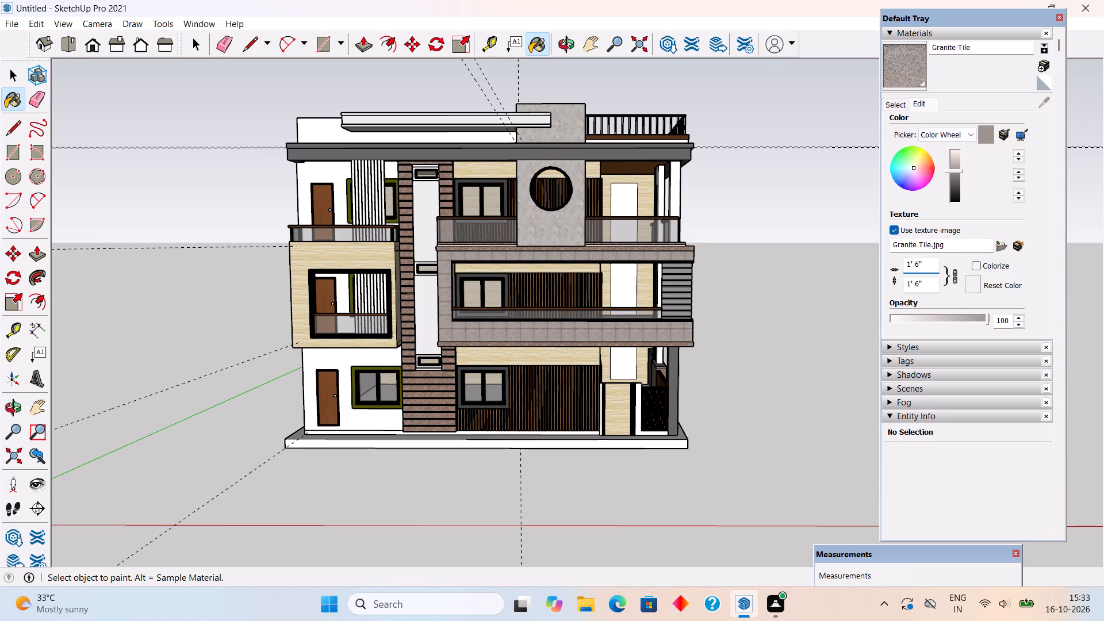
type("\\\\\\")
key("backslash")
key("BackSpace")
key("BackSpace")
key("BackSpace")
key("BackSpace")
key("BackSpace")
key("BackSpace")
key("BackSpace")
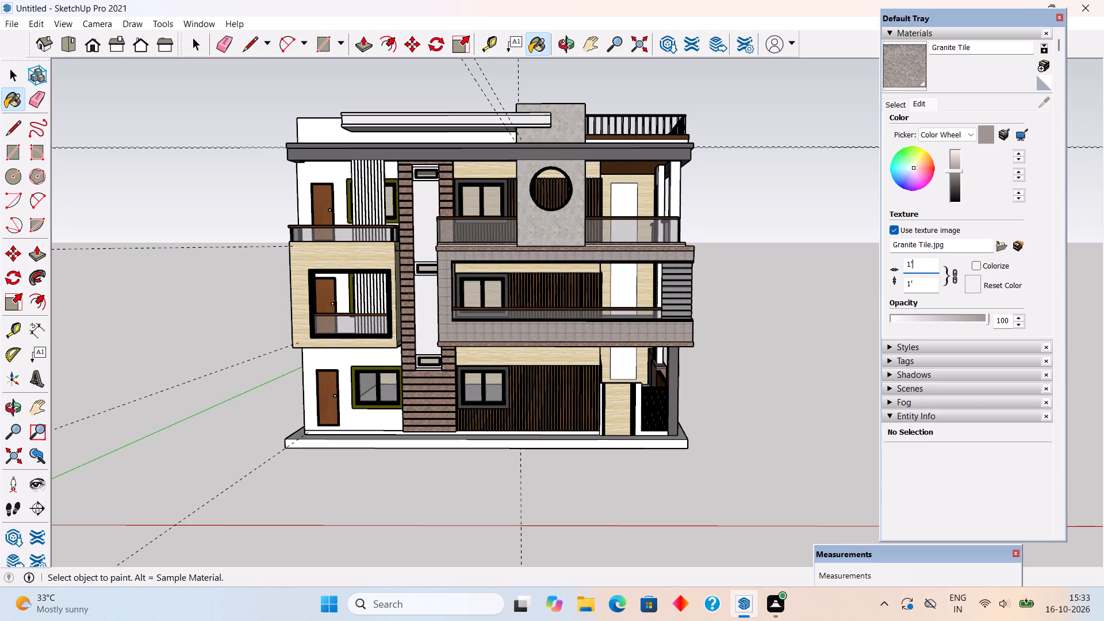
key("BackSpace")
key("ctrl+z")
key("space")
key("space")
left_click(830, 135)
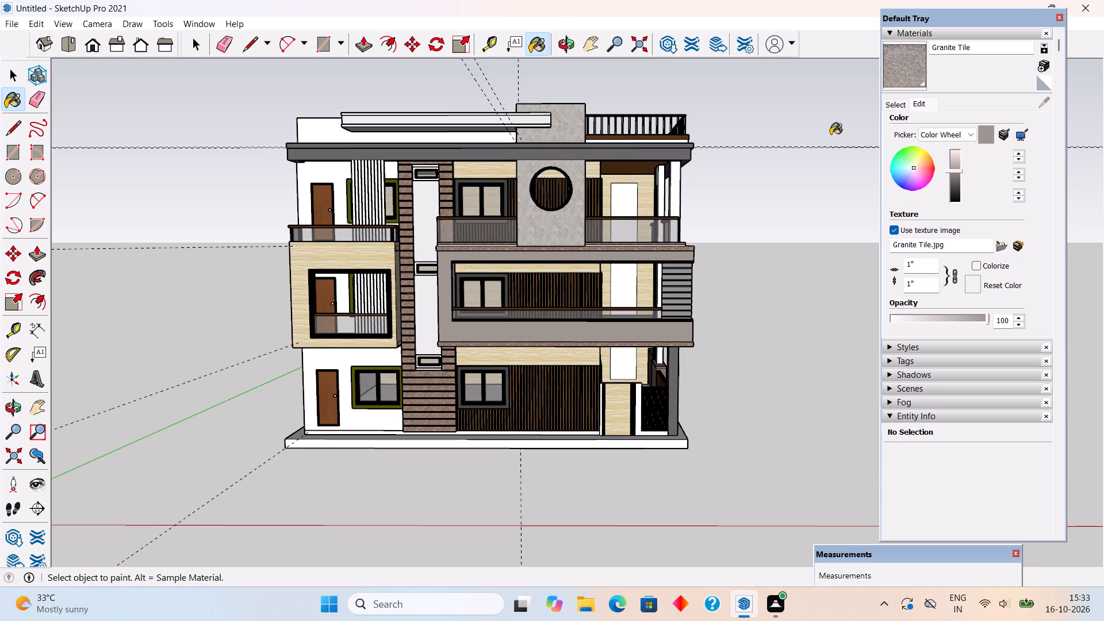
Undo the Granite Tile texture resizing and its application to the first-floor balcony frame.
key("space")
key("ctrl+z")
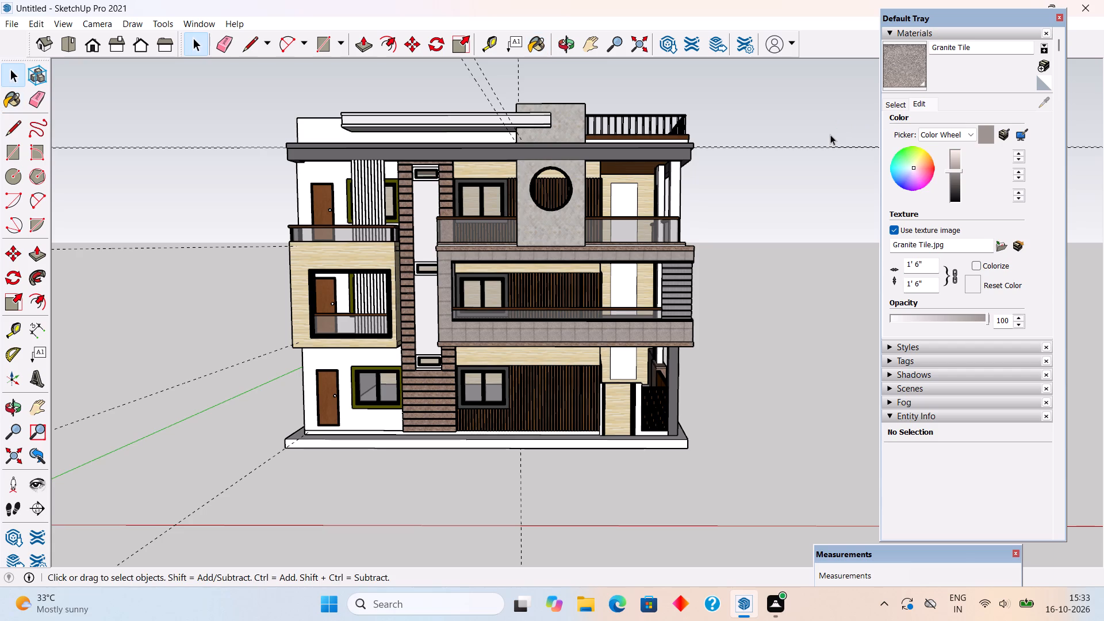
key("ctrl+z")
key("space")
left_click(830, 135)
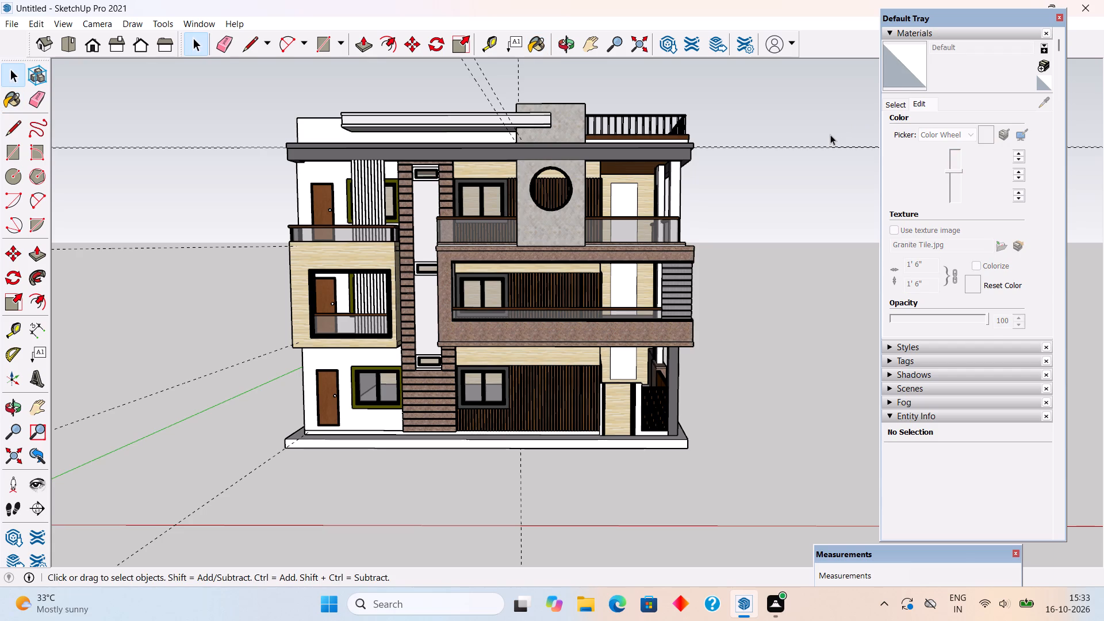
Paint the first-floor balcony frame, including its thin edge faces, with Tile Mosaic Multi from the Tile collection.
left_click(891, 104)
scroll(982, 189, "down", 3)
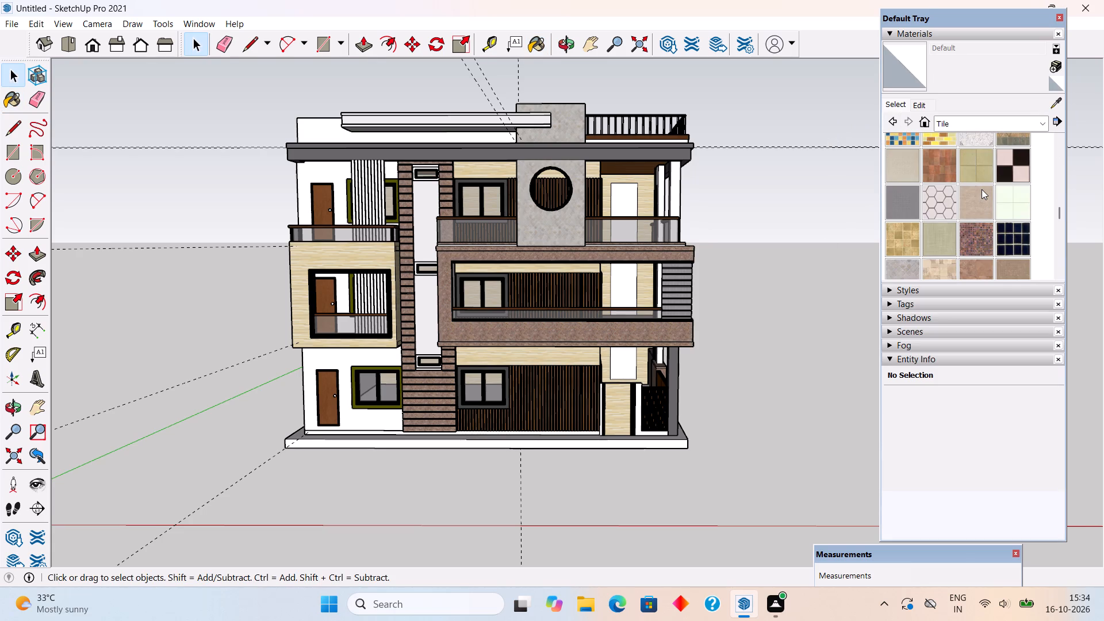
scroll(982, 189, "down", 1)
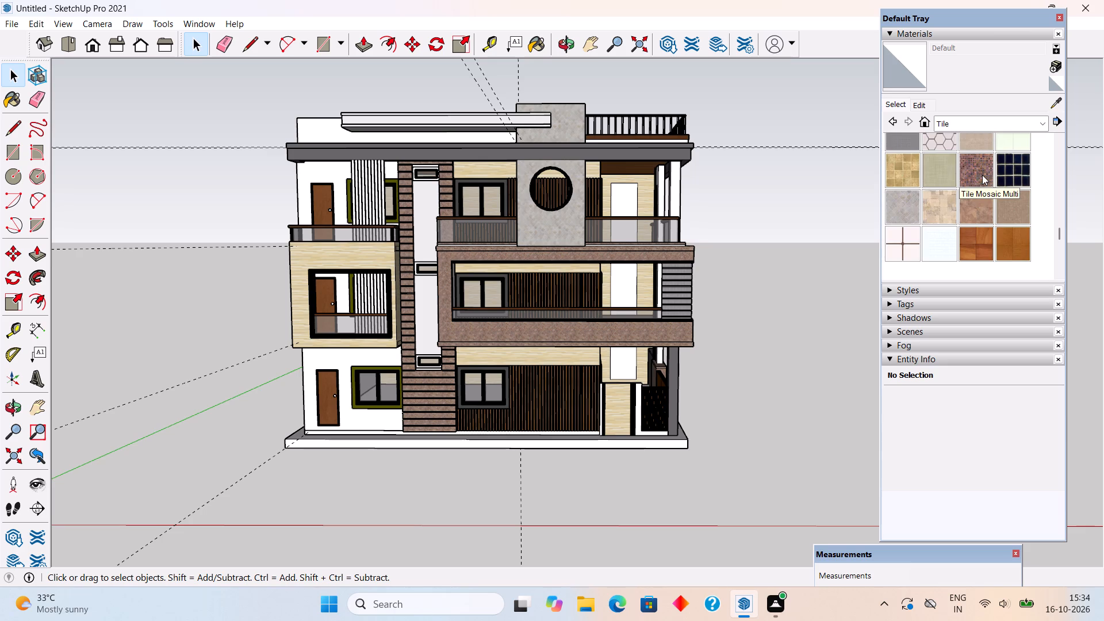
left_click(982, 175)
left_click(676, 332)
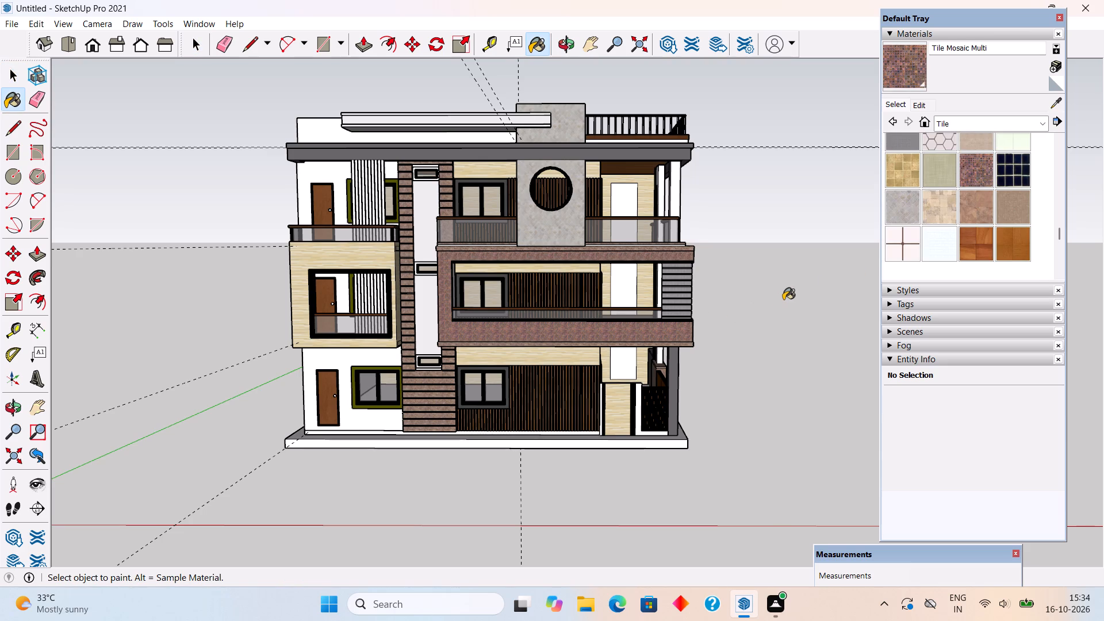
scroll(783, 300, "up", 4)
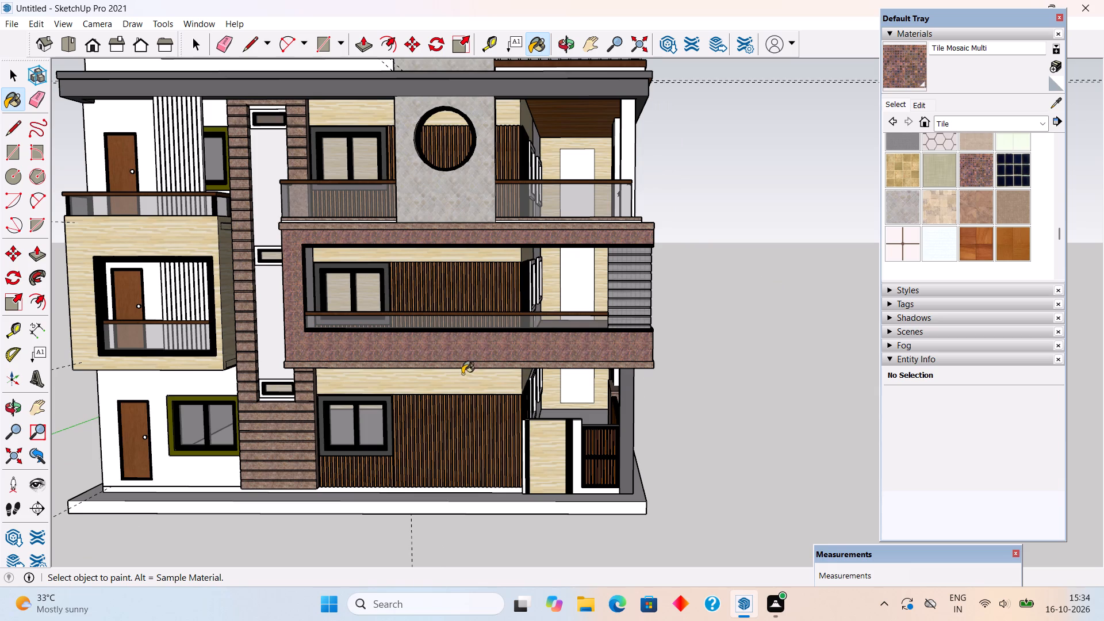
left_click(457, 365)
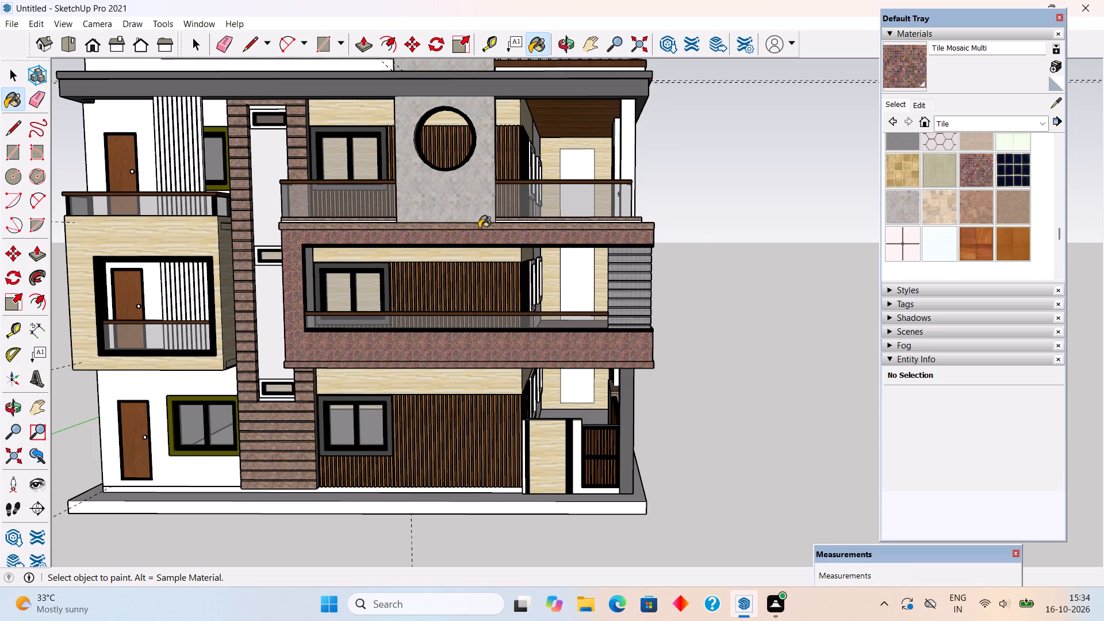
left_click(479, 228)
Examine the mosaic finish on the first-floor balcony frame from the front corner and the side of the house.
middle_click_drag(605, 308, 521, 301)
scroll(521, 301, "down", 3)
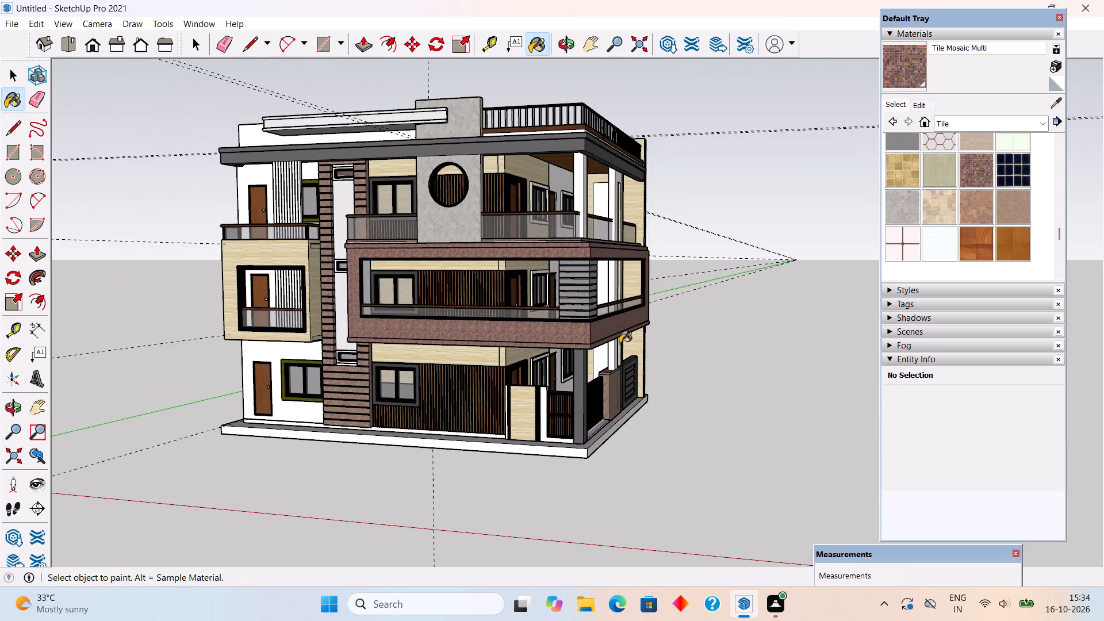
scroll(615, 342, "up", 1)
middle_click_drag(532, 342, 518, 341)
scroll(513, 341, "down", 3)
scroll(653, 241, "up", 4)
middle_click_drag(645, 237, 609, 237)
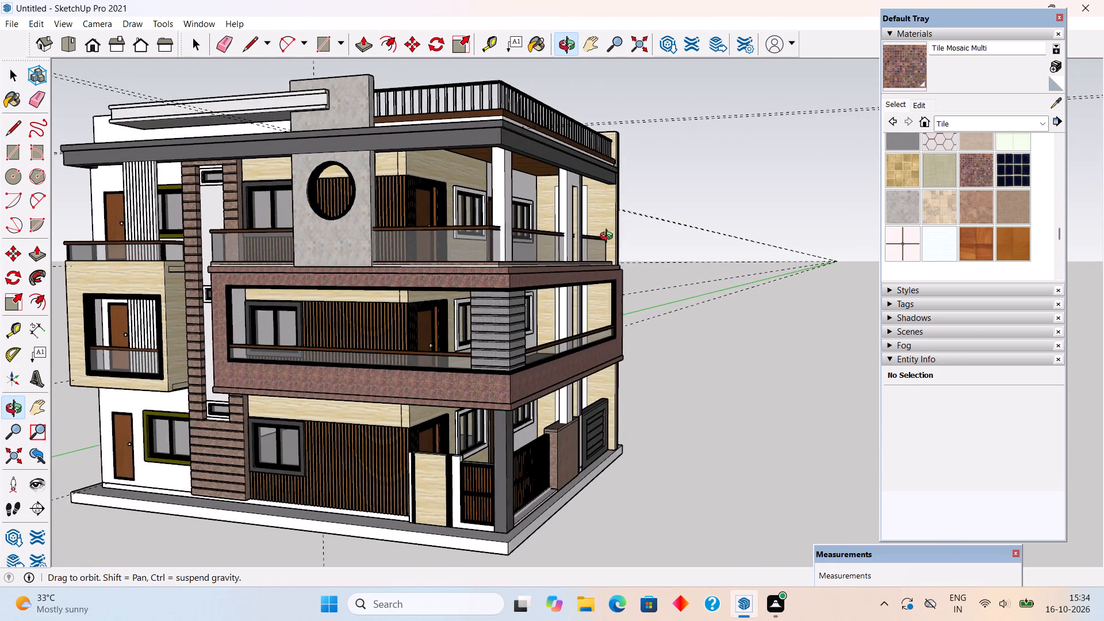
middle_click_drag(609, 237, 512, 278)
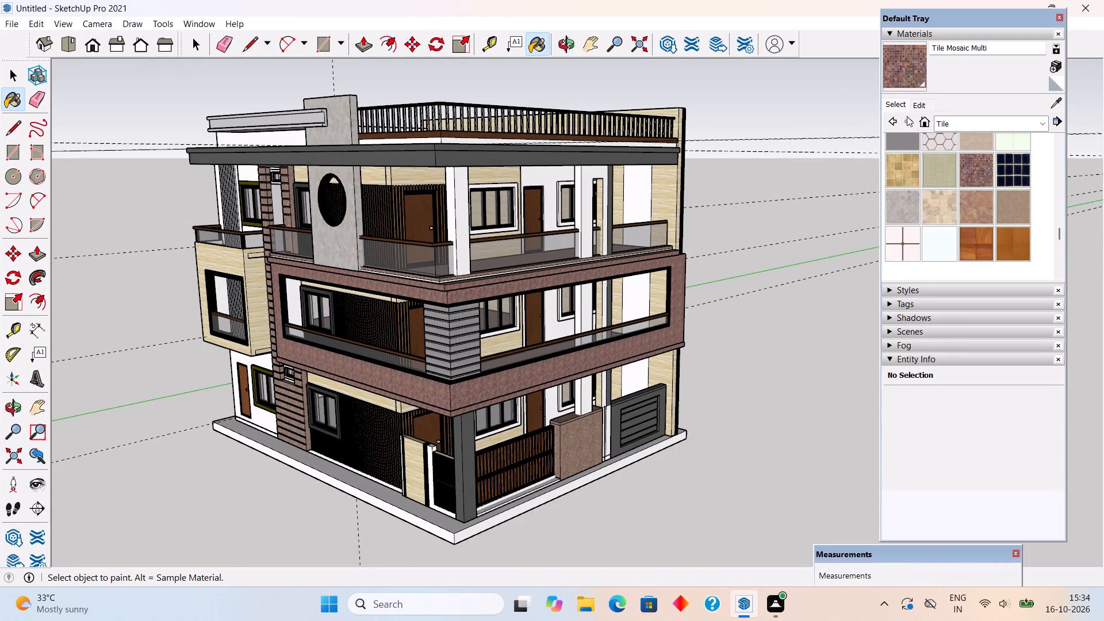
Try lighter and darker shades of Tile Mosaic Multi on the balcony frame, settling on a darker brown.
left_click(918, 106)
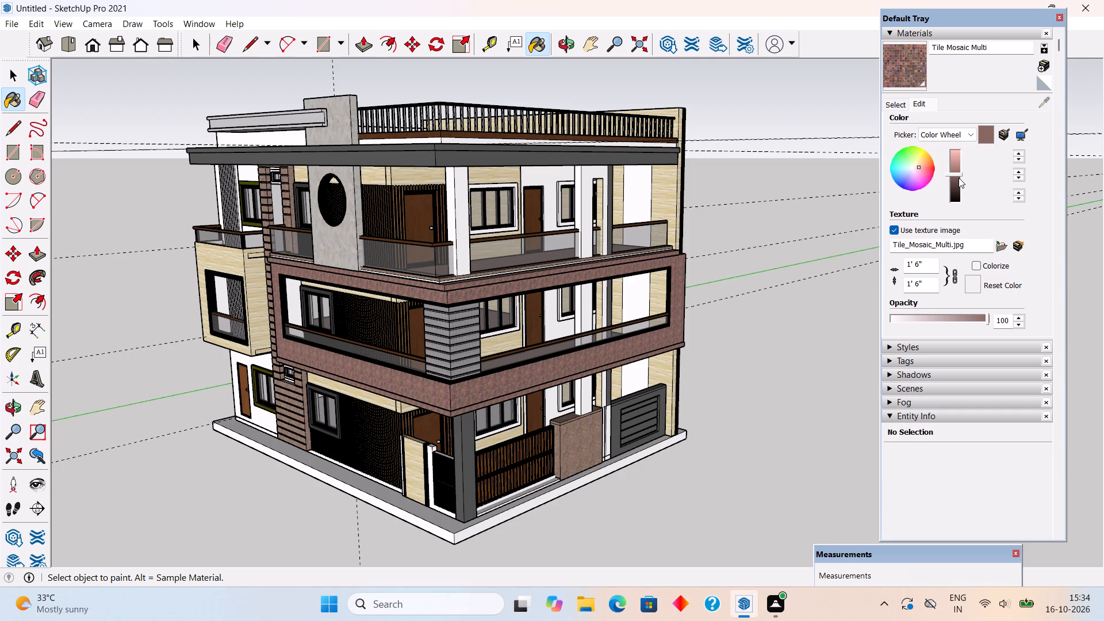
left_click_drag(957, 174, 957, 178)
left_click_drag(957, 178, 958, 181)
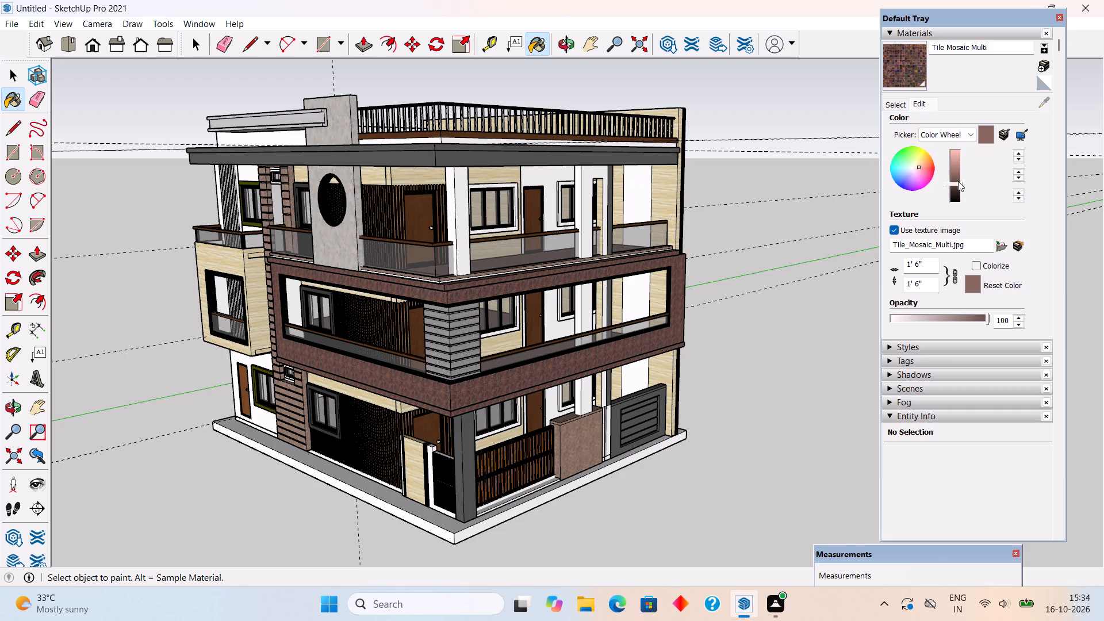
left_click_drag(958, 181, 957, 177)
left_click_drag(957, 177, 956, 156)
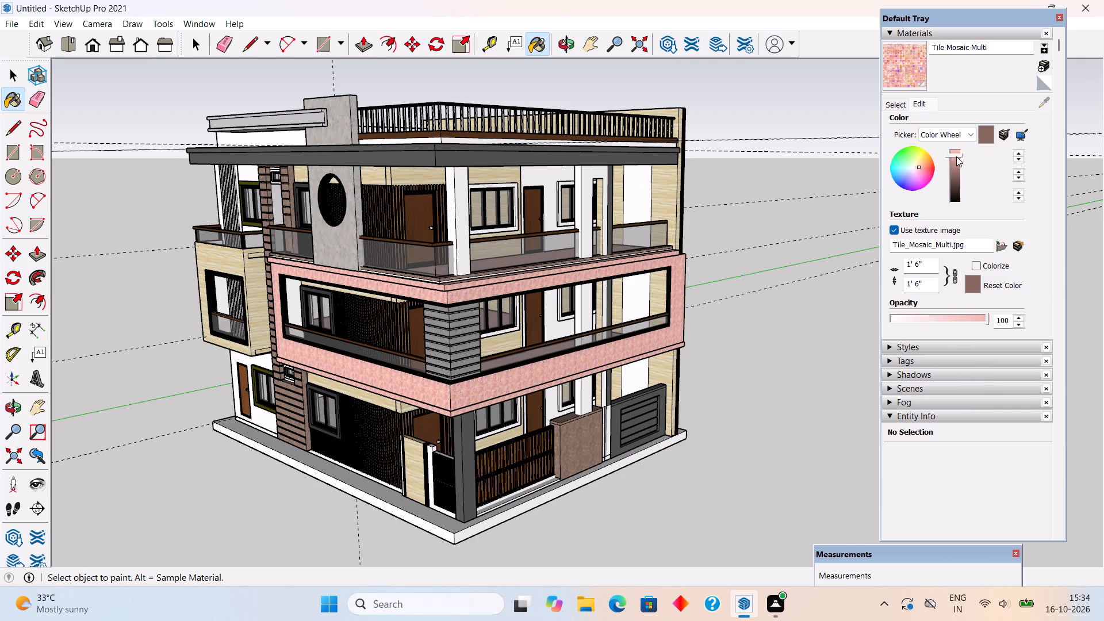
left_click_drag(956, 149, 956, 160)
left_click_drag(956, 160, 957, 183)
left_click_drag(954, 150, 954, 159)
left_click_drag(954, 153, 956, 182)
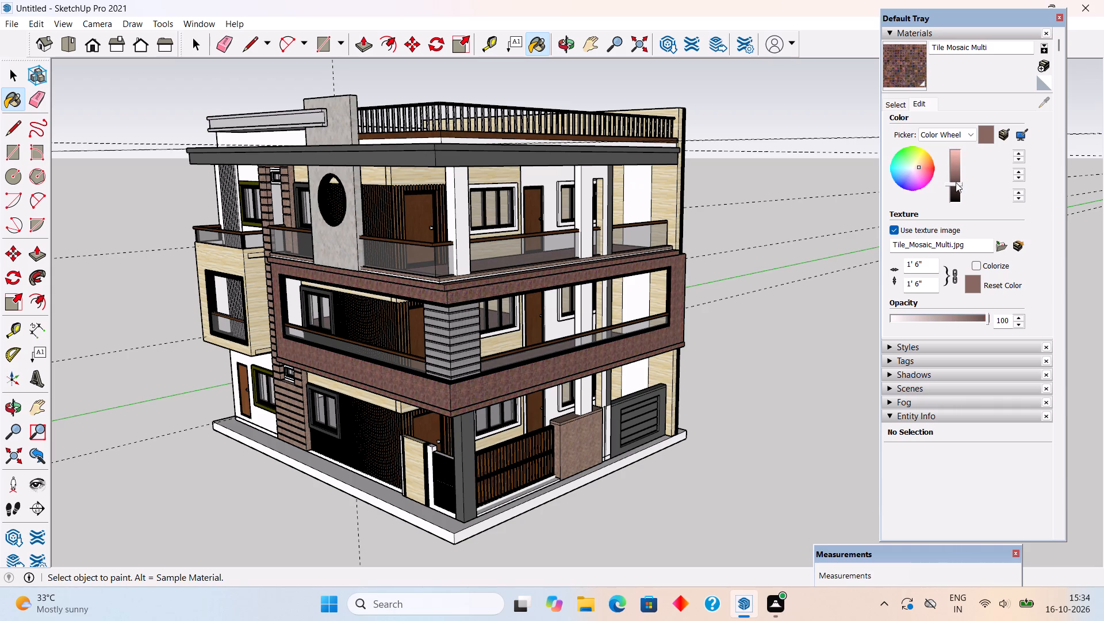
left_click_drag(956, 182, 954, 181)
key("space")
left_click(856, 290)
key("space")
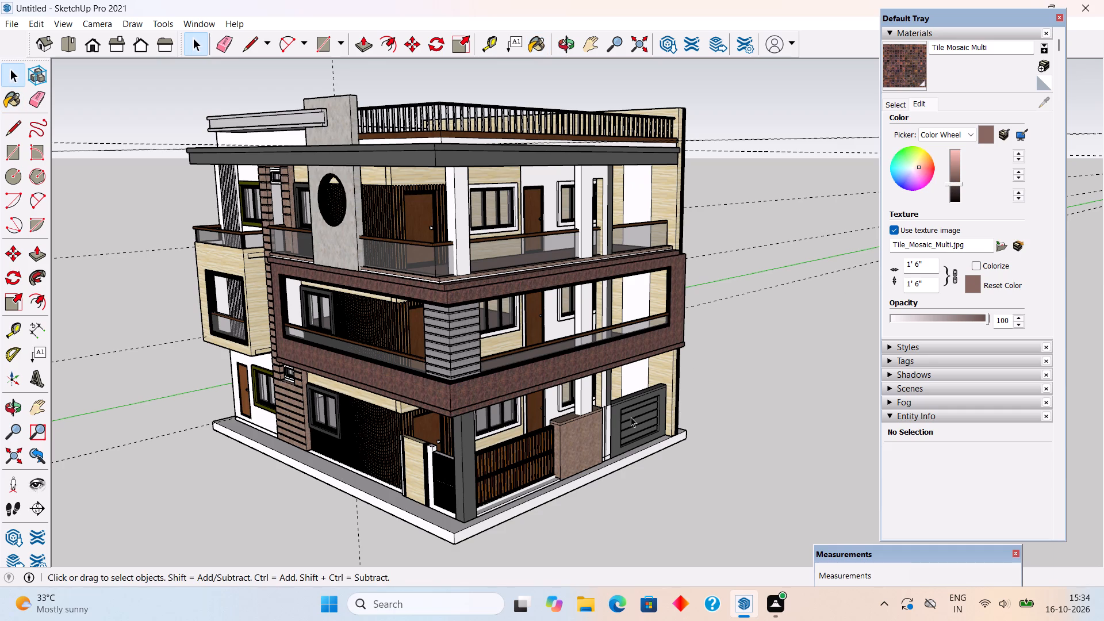
Examine the darkened mosaic finish on the first-floor balcony frame from the front and up close.
middle_click_drag(571, 415, 742, 381)
scroll(742, 381, "down", 3)
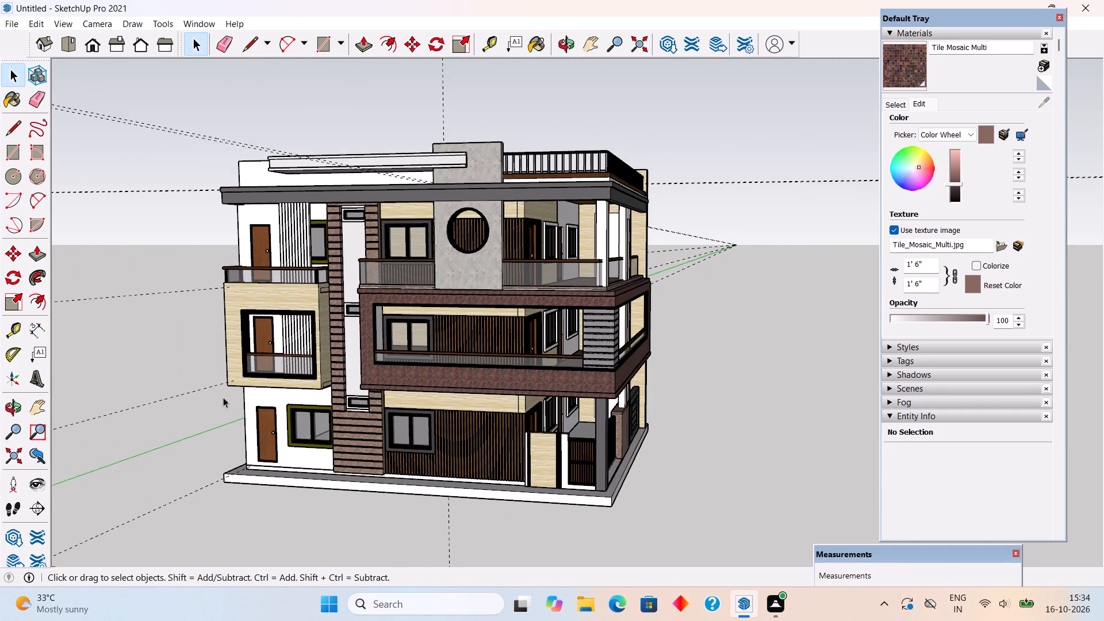
scroll(486, 386, "up", 2)
scroll(663, 362, "down", 1)
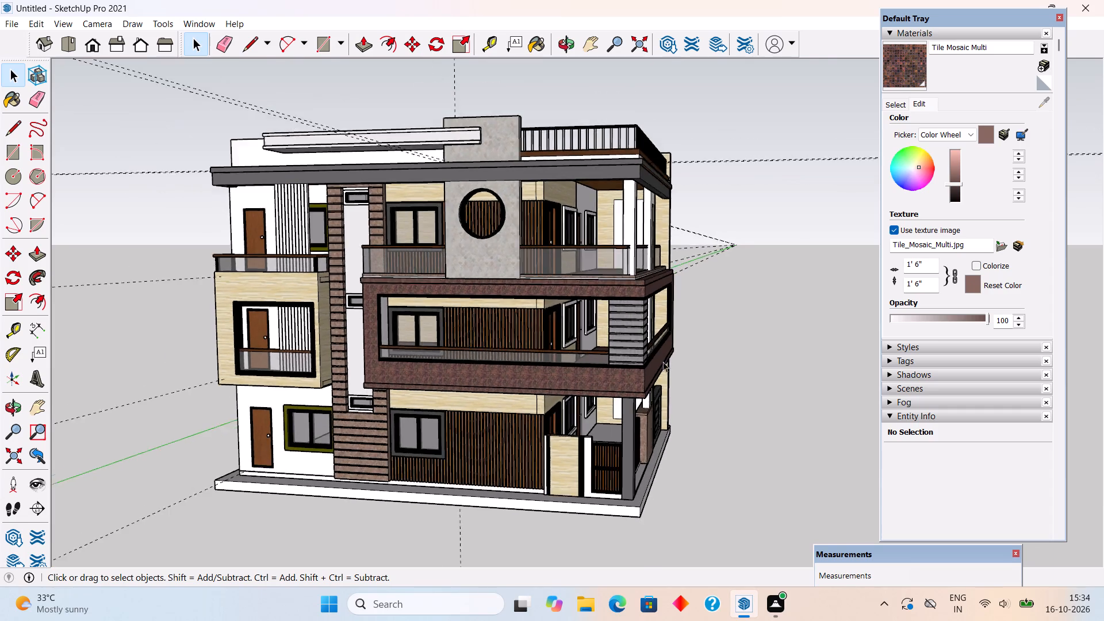
scroll(663, 362, "up", 11)
middle_click_drag(631, 393, 807, 348)
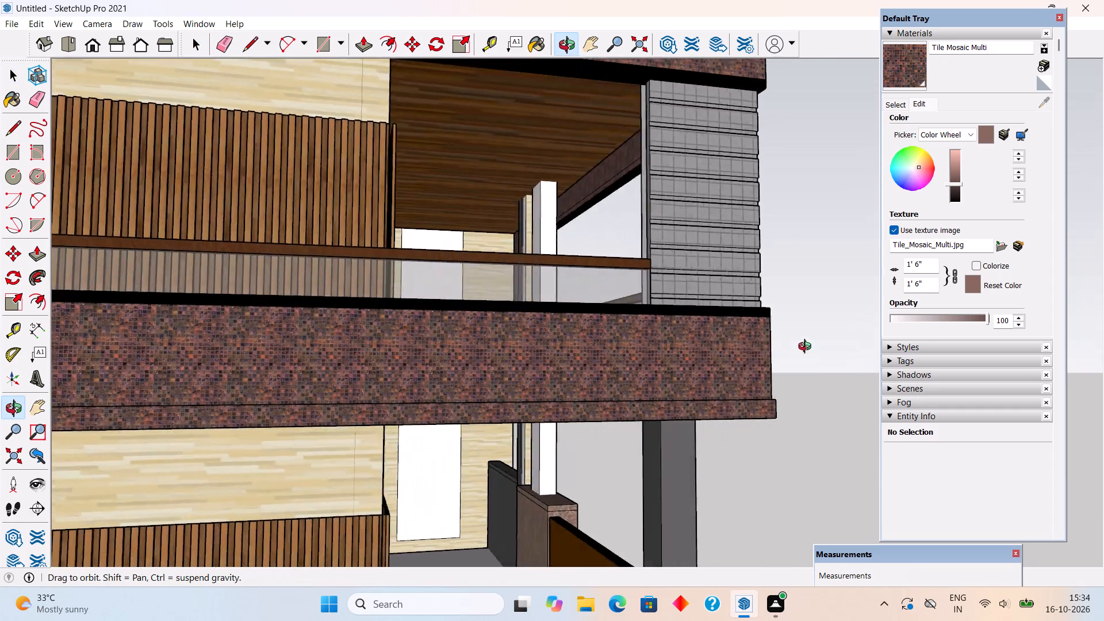
middle_click_drag(807, 348, 746, 389)
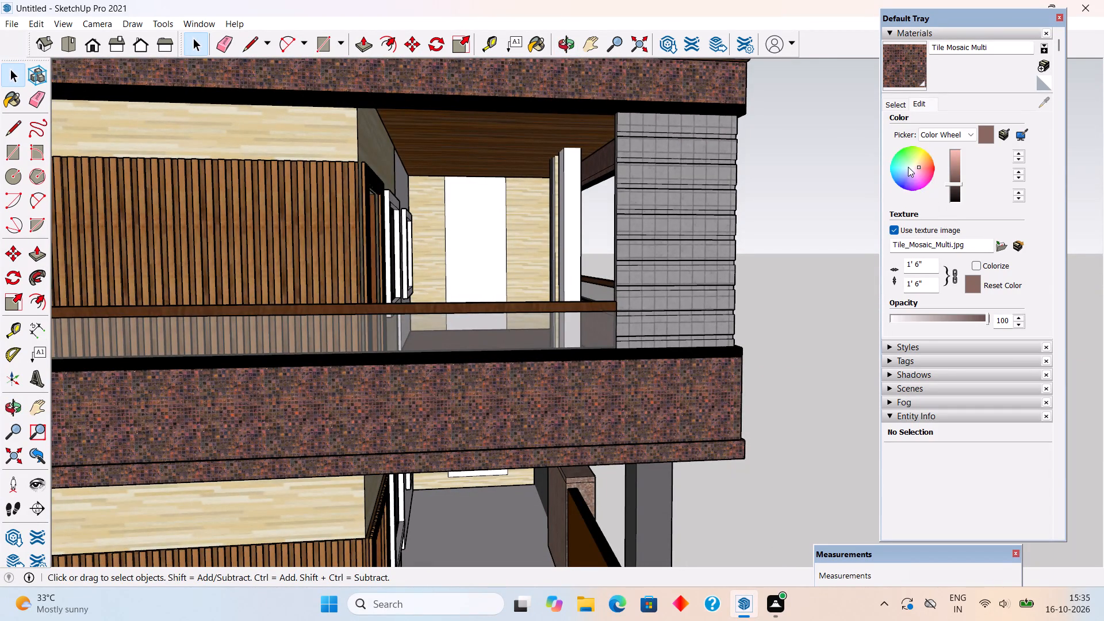
Try green, purple, magenta and olive hues for Tile Mosaic Multi and settle on a muted greyish purple.
left_click(908, 167)
left_click(904, 167)
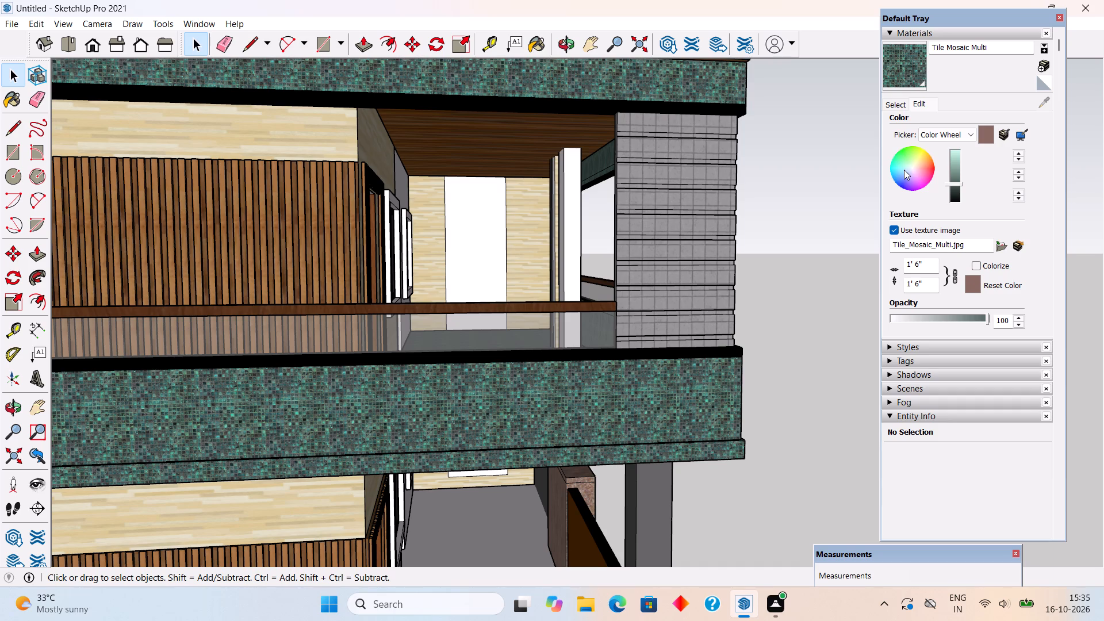
left_click(906, 174)
left_click(913, 175)
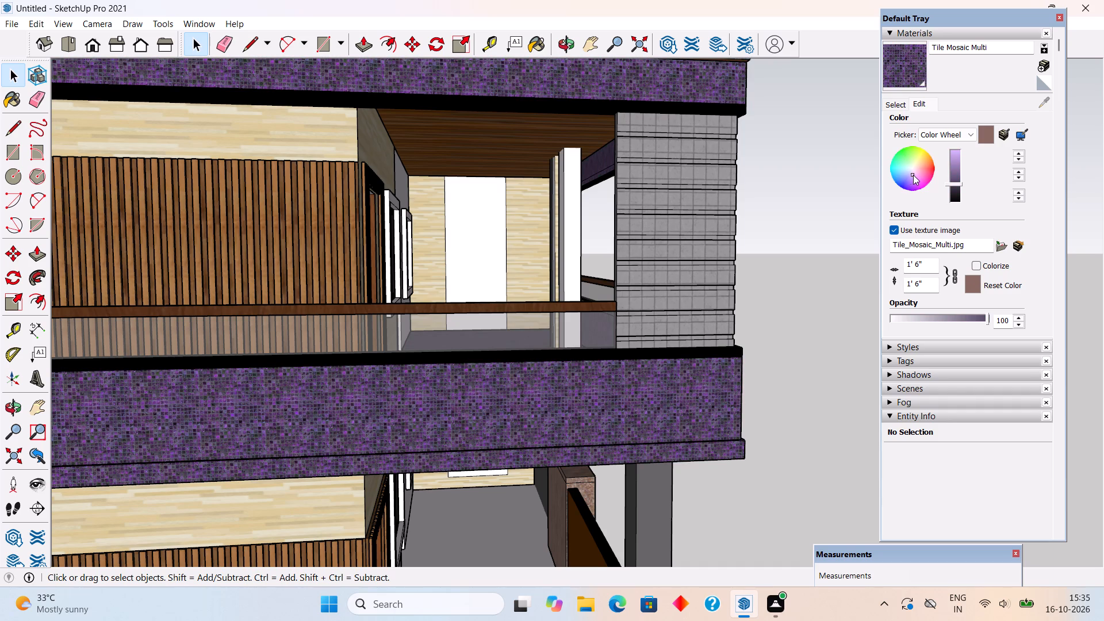
left_click(914, 175)
left_click(920, 172)
left_click(922, 168)
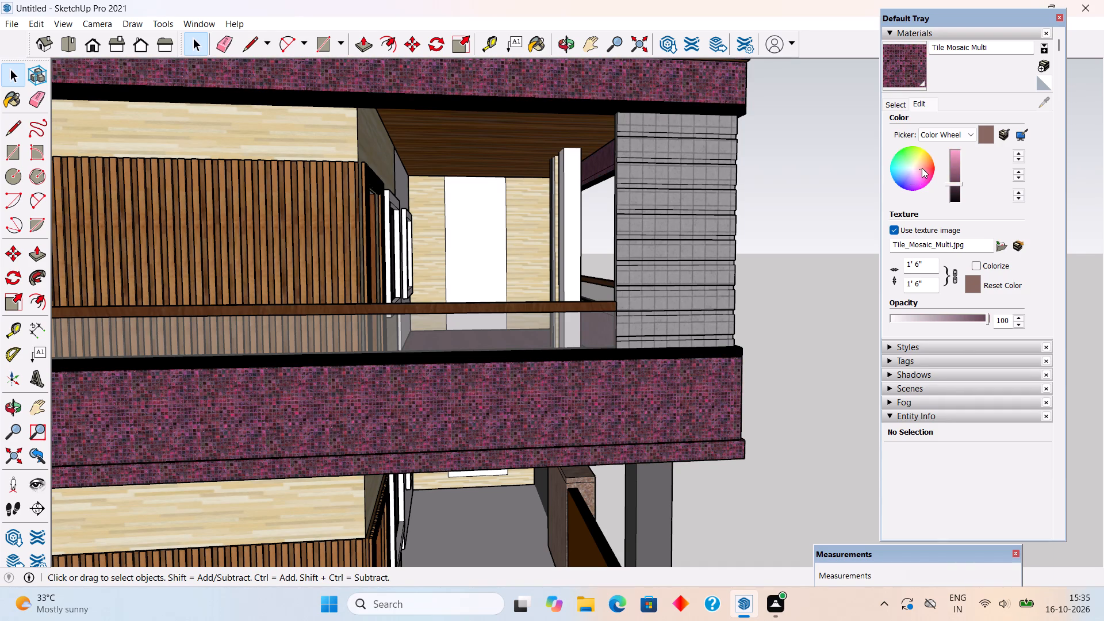
left_click(922, 160)
left_click(918, 160)
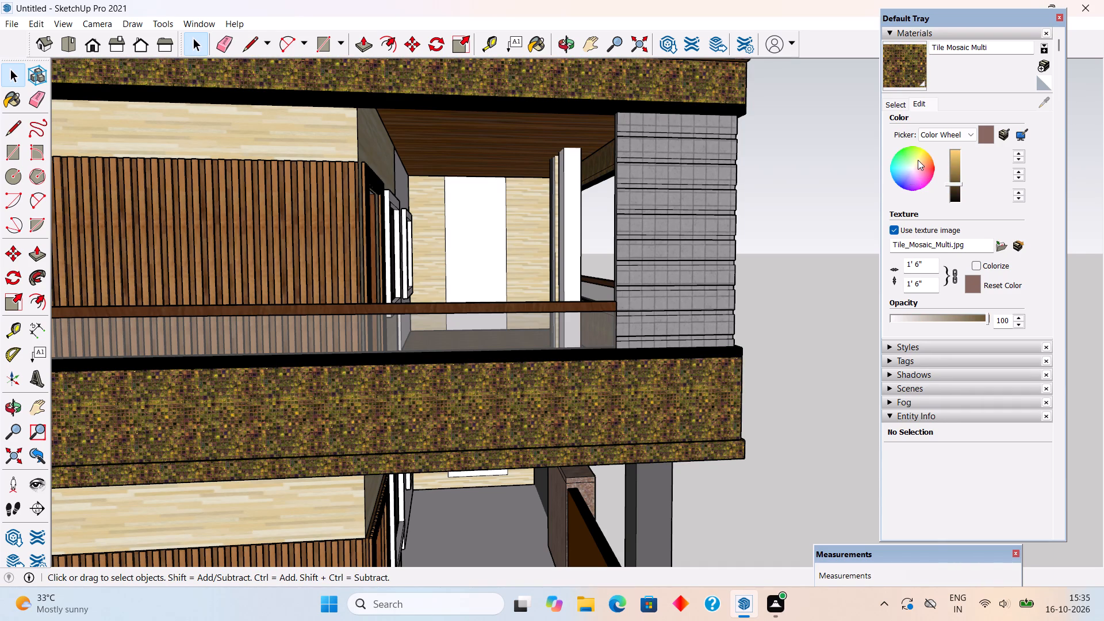
left_click(912, 161)
left_click(918, 175)
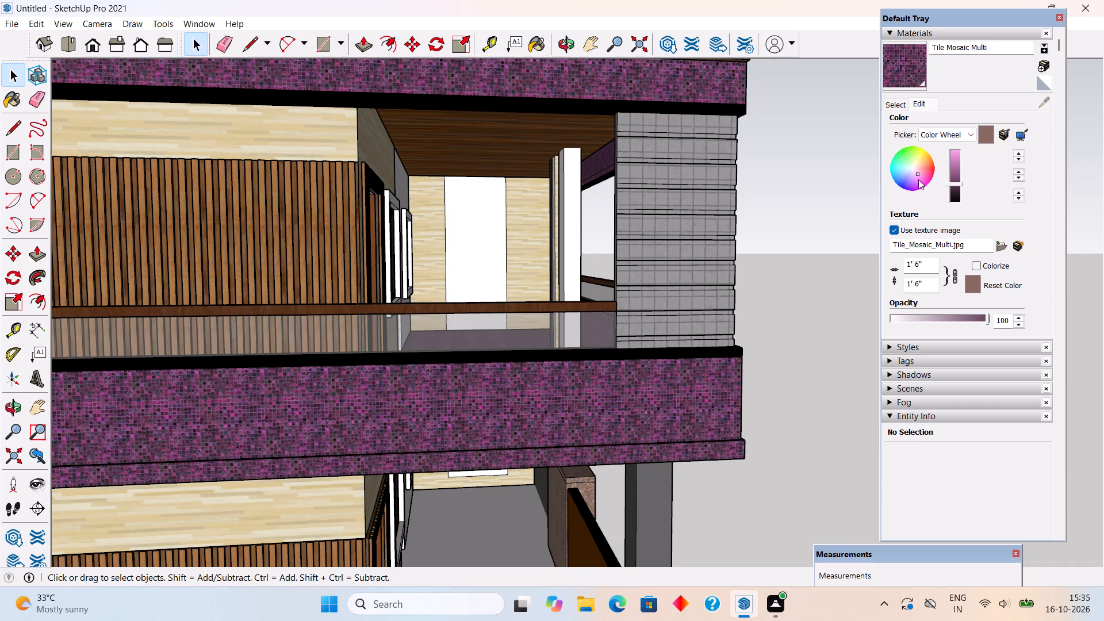
left_click(918, 179)
left_click(913, 175)
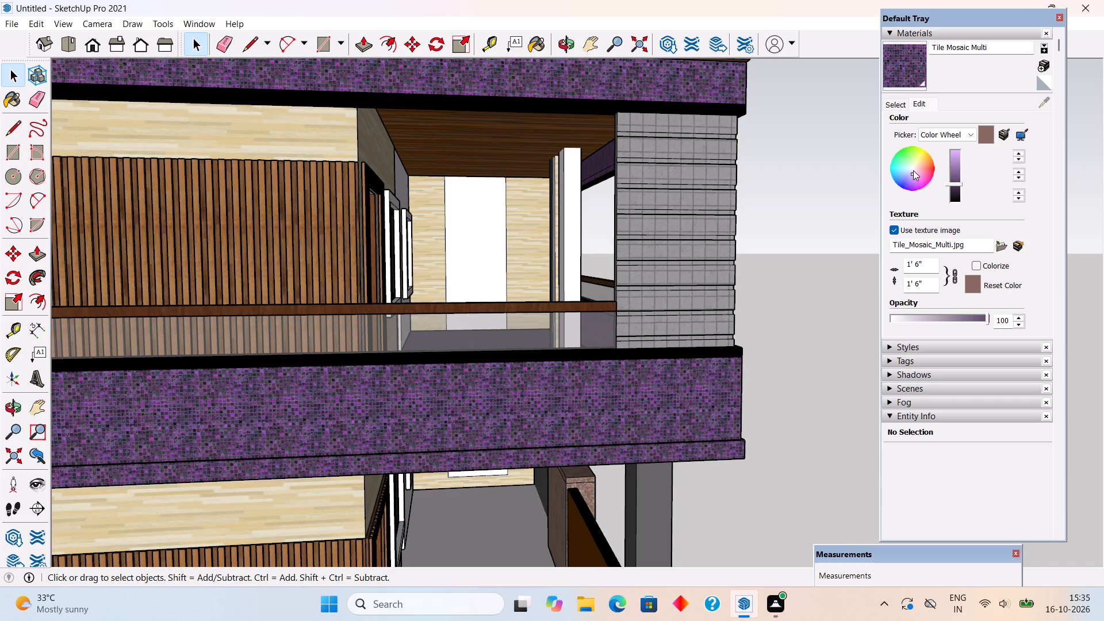
left_click(913, 170)
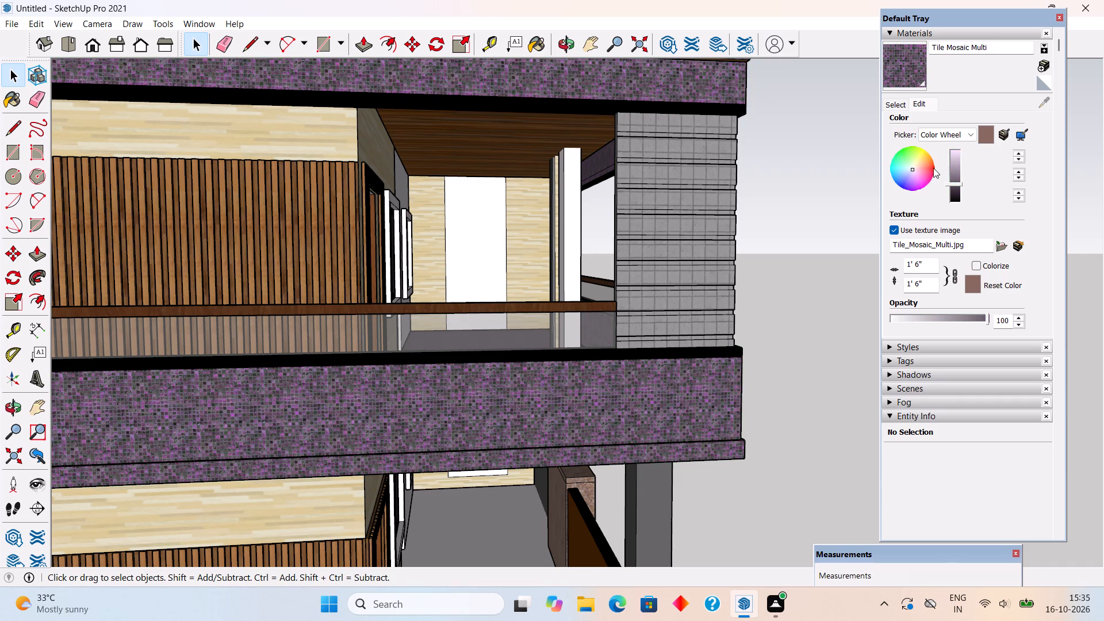
Adjust the brightness of the greyish-purple Tile Mosaic Multi to a dark shade, checking it against the whole facade.
left_click_drag(954, 183, 951, 174)
scroll(584, 485, "down", 13)
middle_click_drag(584, 485, 475, 417)
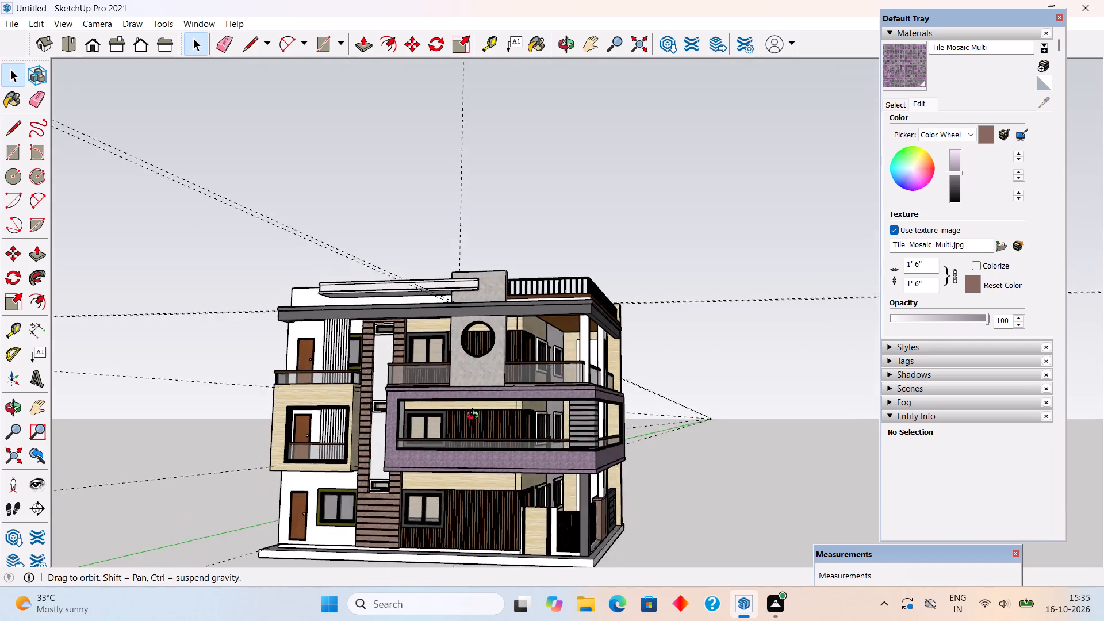
middle_click_drag(475, 417, 457, 401)
scroll(620, 535, "up", 3)
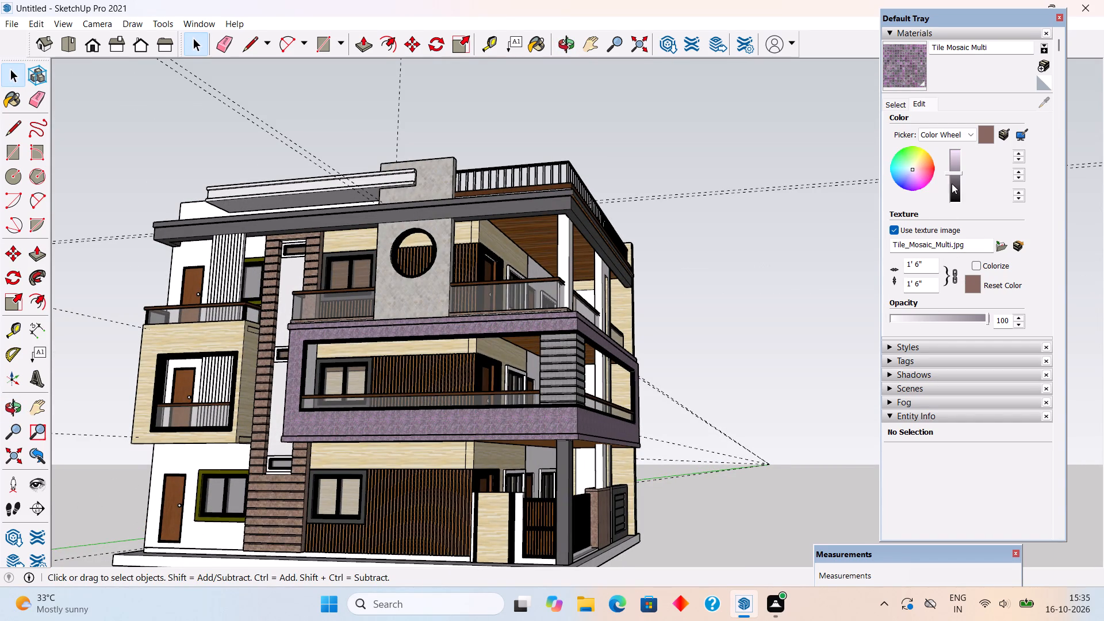
left_click_drag(951, 174, 951, 179)
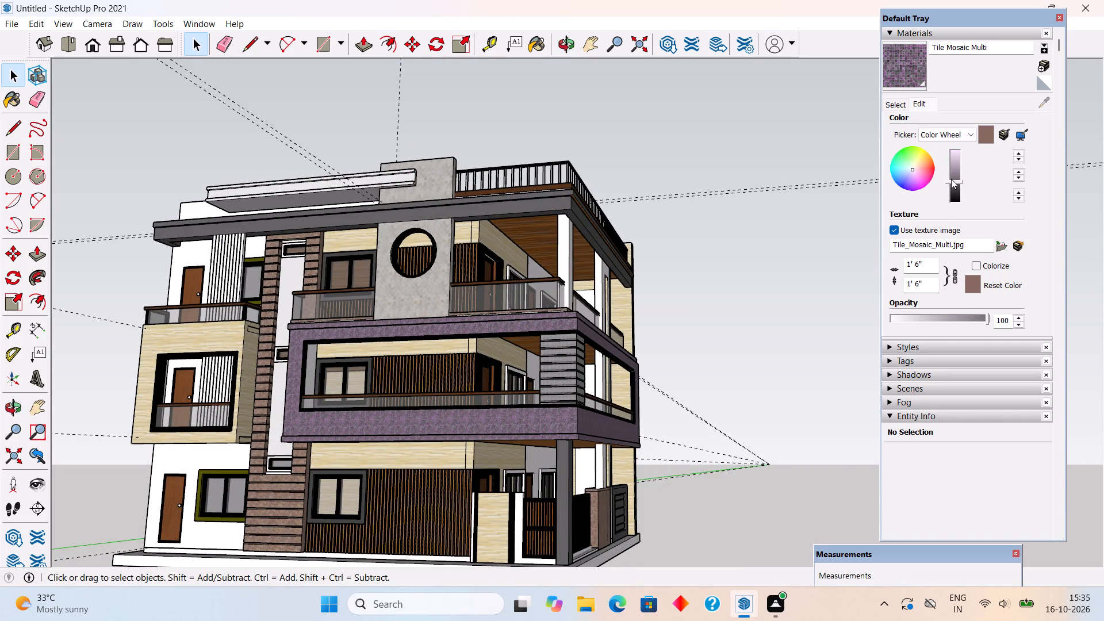
left_click_drag(951, 179, 953, 186)
key("space")
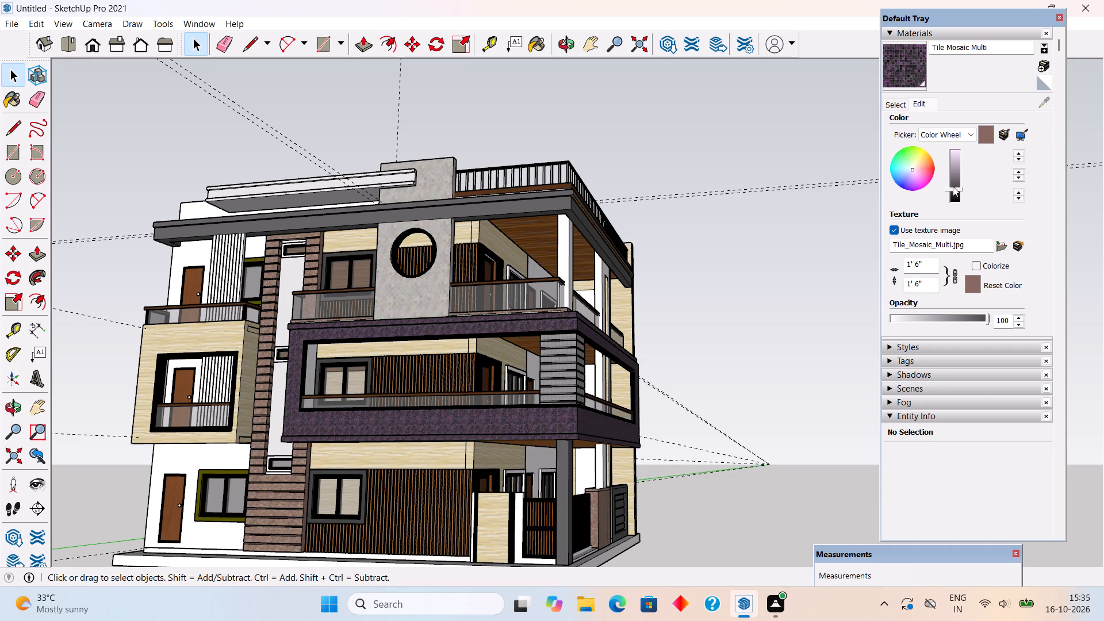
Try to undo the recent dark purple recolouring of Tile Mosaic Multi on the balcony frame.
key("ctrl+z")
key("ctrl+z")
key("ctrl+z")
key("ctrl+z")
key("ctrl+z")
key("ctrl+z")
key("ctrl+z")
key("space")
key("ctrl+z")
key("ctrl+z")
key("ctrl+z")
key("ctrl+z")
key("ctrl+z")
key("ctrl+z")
Repaint the first-floor balcony frame and its thin top ledge with the original reddish-brown Tile Mosaic Multi from the Tile collection.
middle_click_drag(565, 412, 572, 423)
middle_click_drag(572, 423, 662, 467)
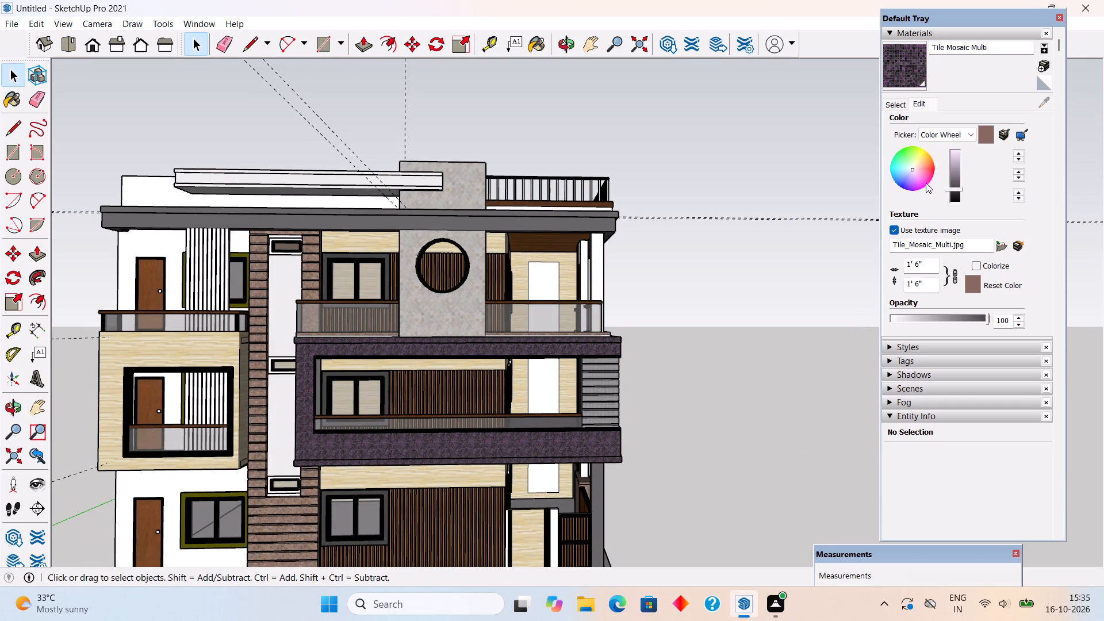
left_click(896, 102)
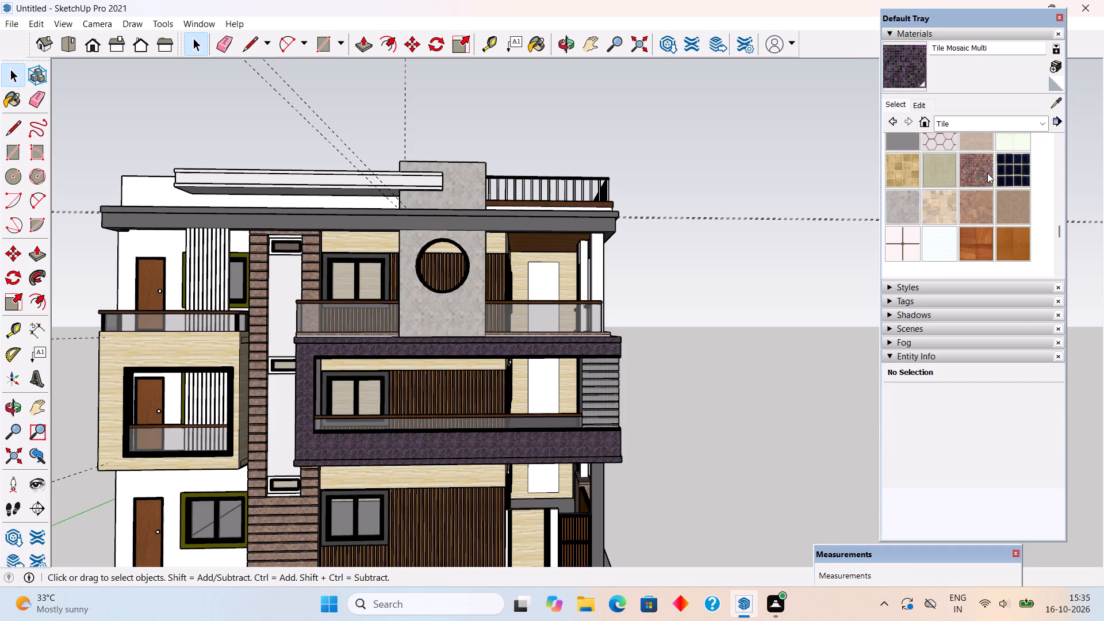
left_click(970, 164)
left_click(559, 447)
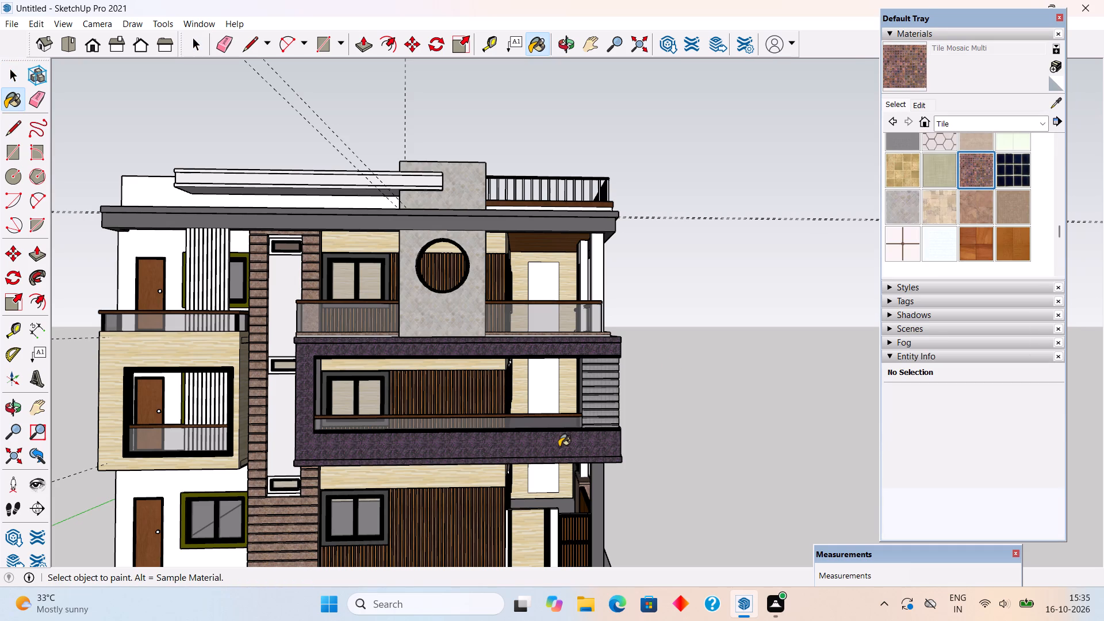
left_click(563, 462)
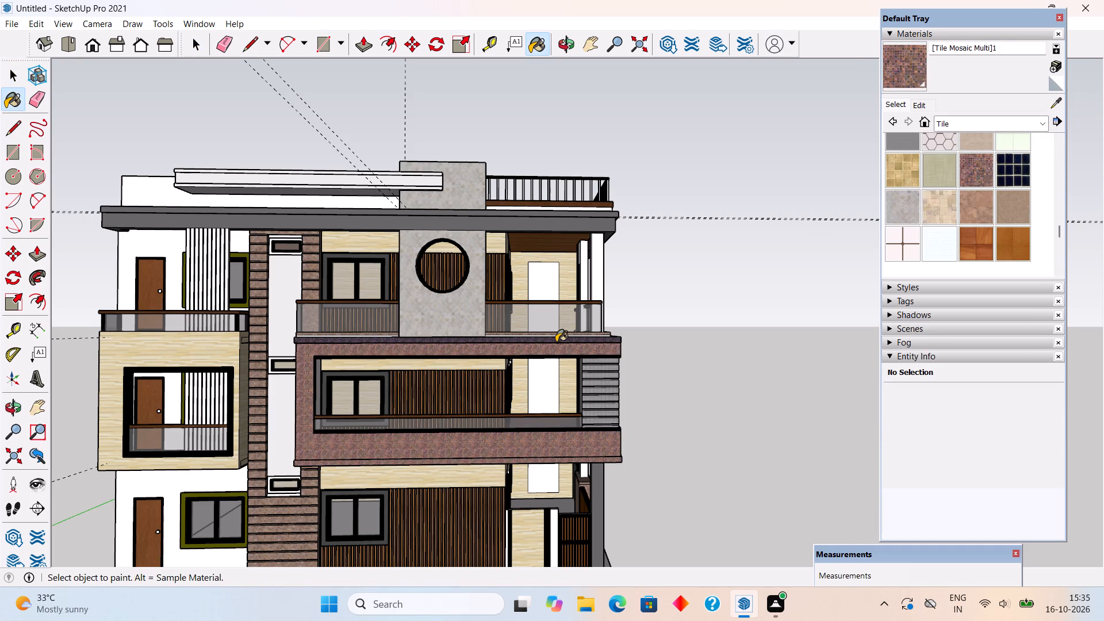
left_click(556, 342)
Examine the repainted balcony frame against the facade from the corner, from below and up close.
middle_click_drag(670, 416, 438, 419)
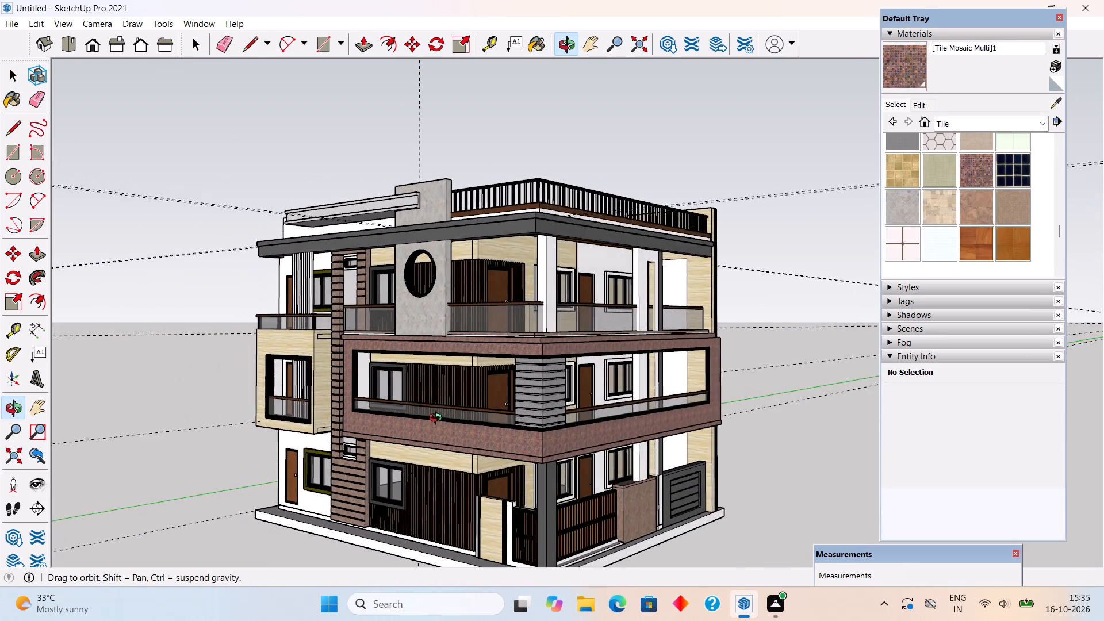
middle_click_drag(438, 419, 452, 448)
scroll(626, 507, "up", 2)
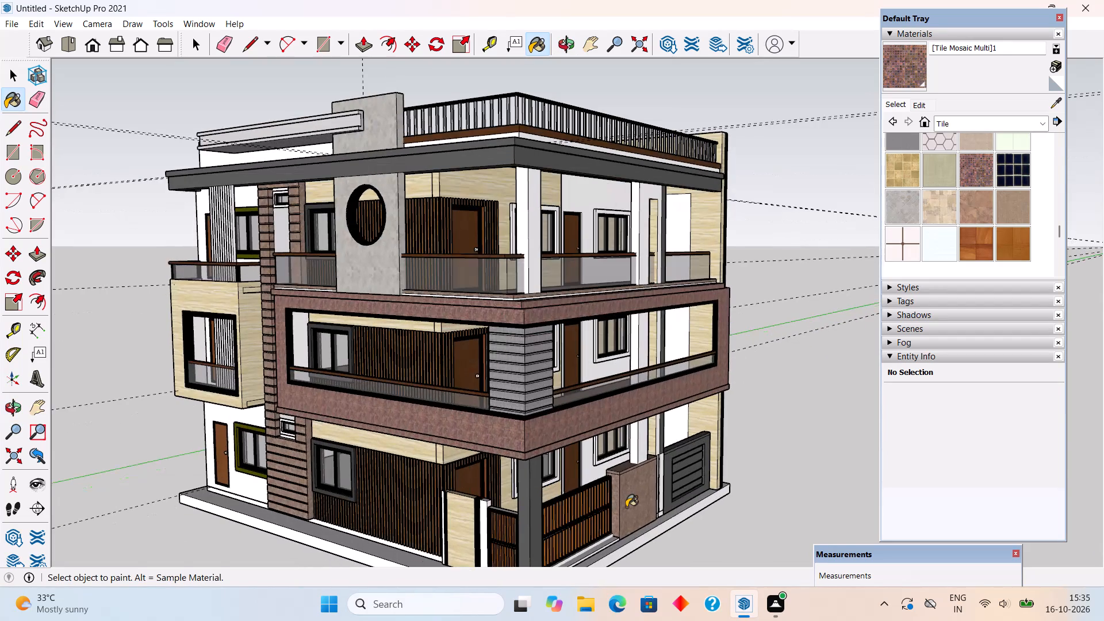
middle_click_drag(612, 451, 688, 286)
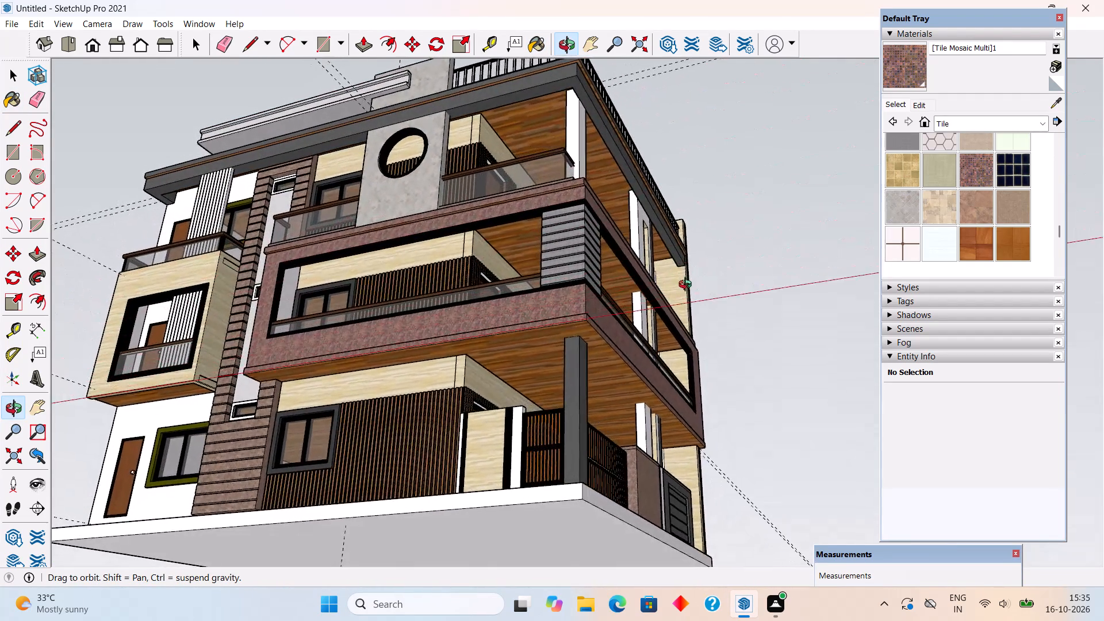
middle_click_drag(688, 286, 734, 217)
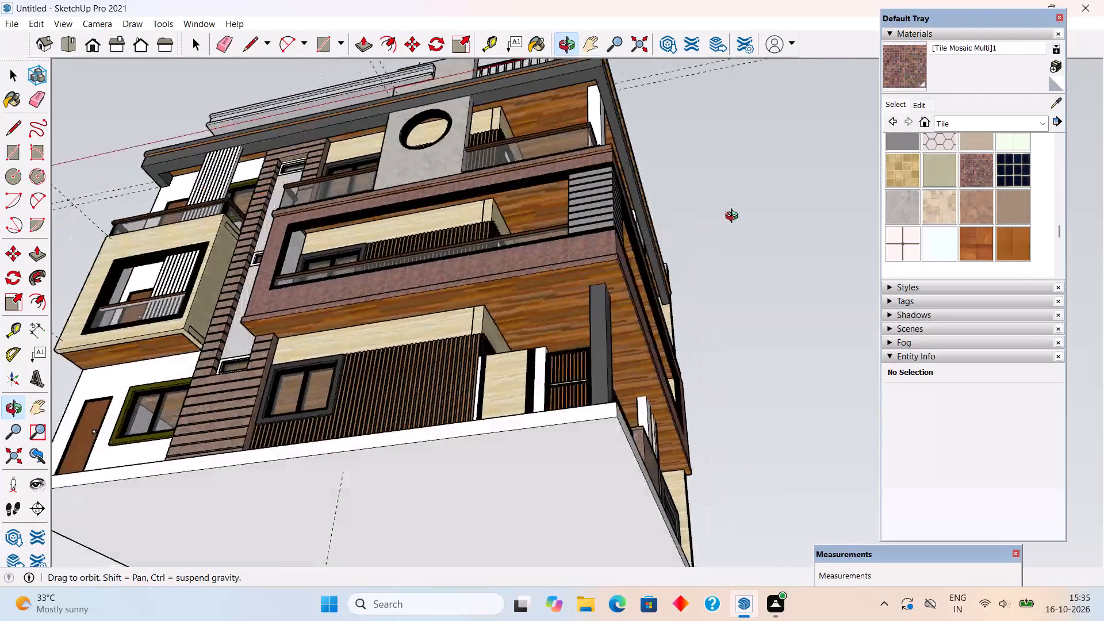
middle_click_drag(734, 217, 740, 256)
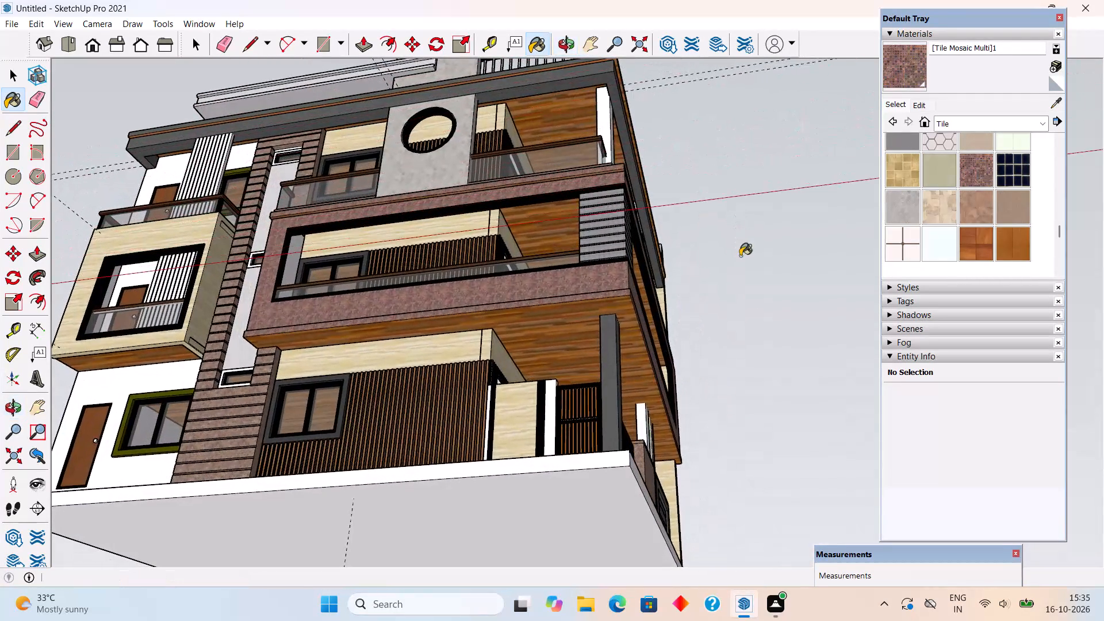
key("space")
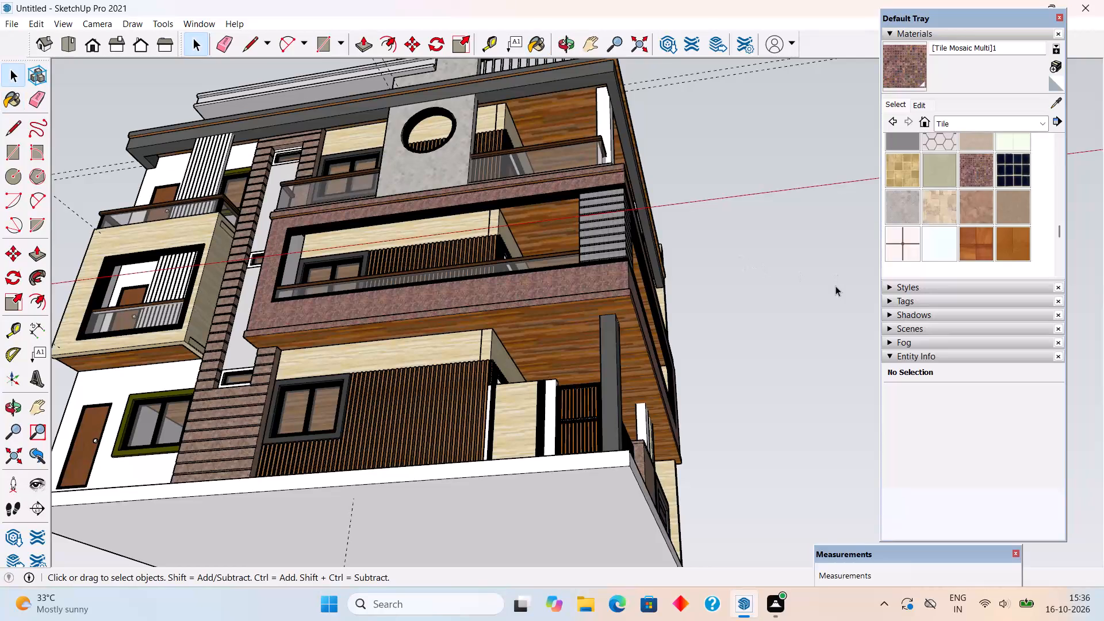
scroll(296, 162, "up", 3)
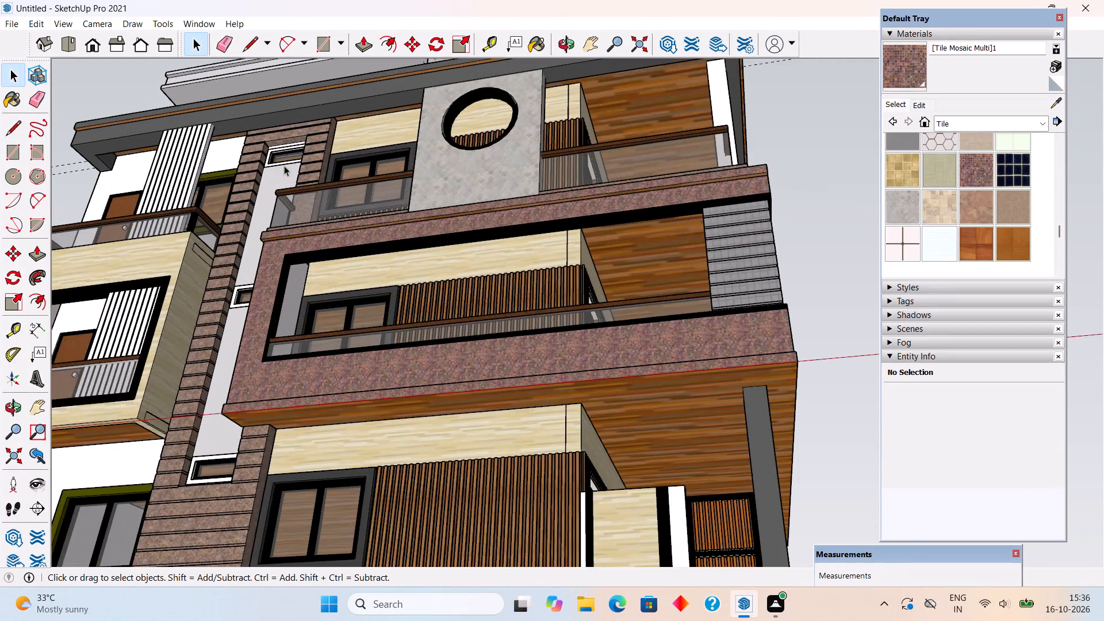
middle_click_drag(259, 183, 144, 289)
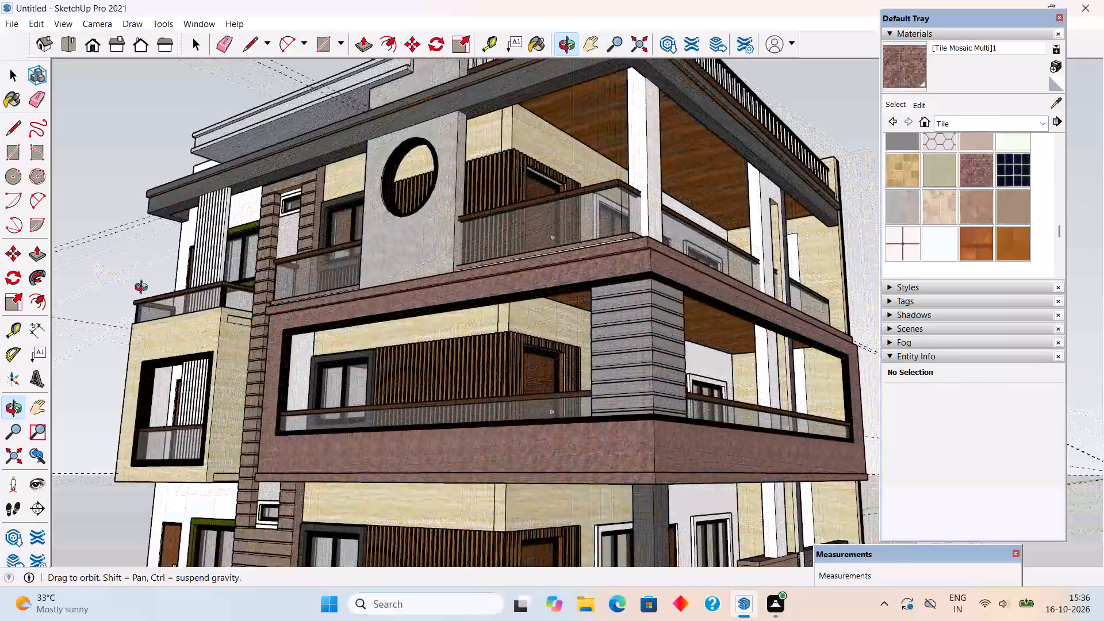
middle_click_drag(144, 289, 233, 325)
scroll(233, 325, "down", 3)
scroll(243, 262, "down", 1)
middle_click_drag(241, 260, 231, 246)
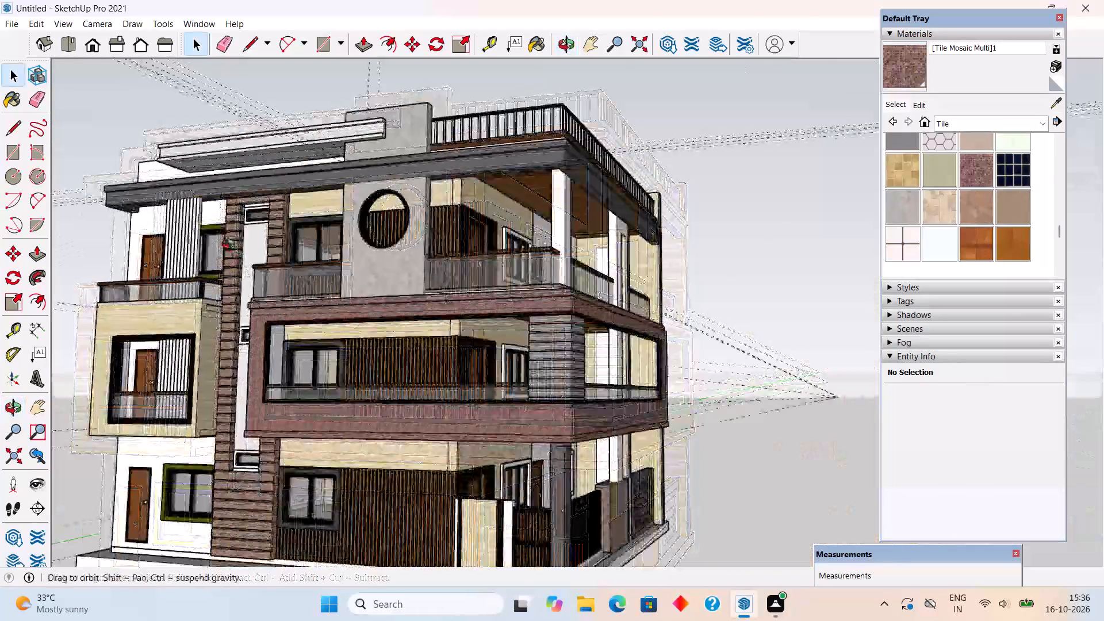
middle_click_drag(231, 246, 146, 193)
scroll(466, 198, "up", 1)
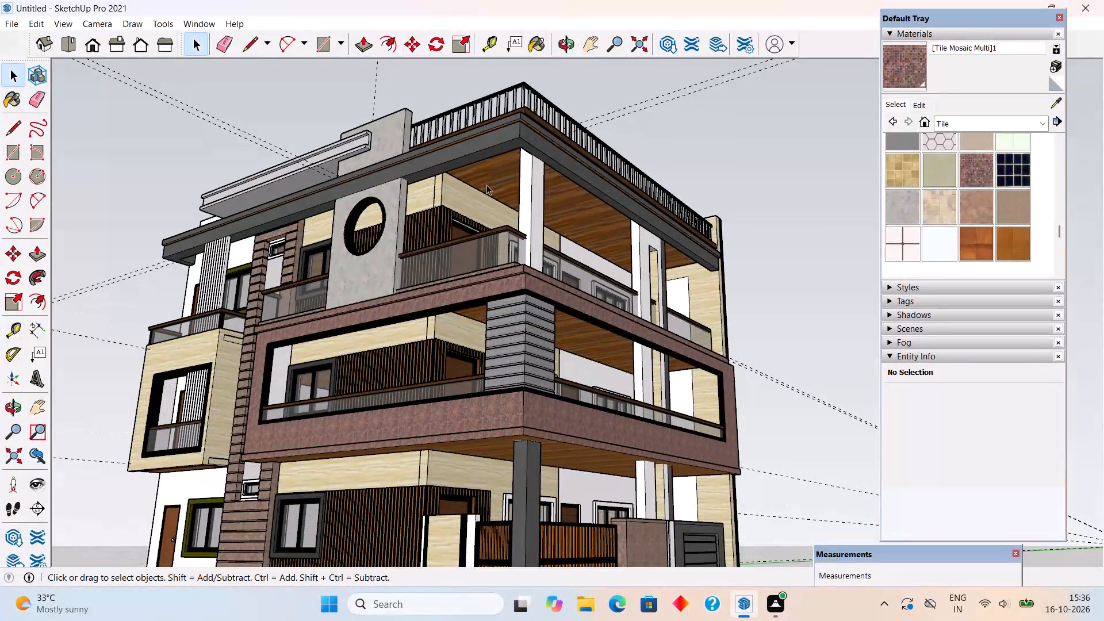
Inspect the wood-finished underside face inside the roof slab group.
left_click(486, 185)
triple_click(492, 187)
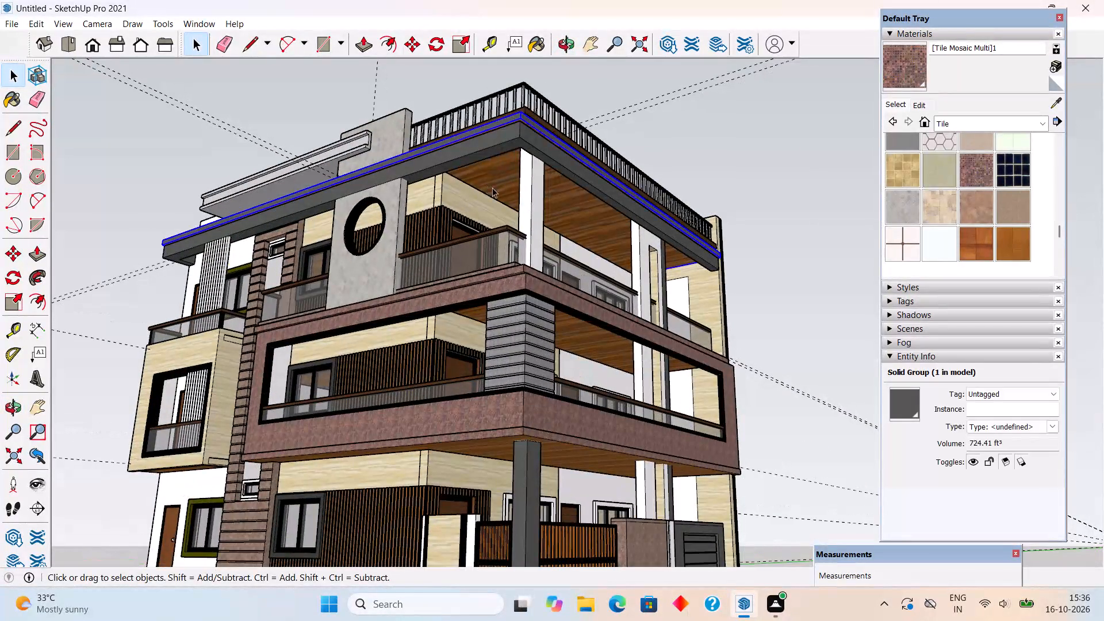
left_click(492, 187)
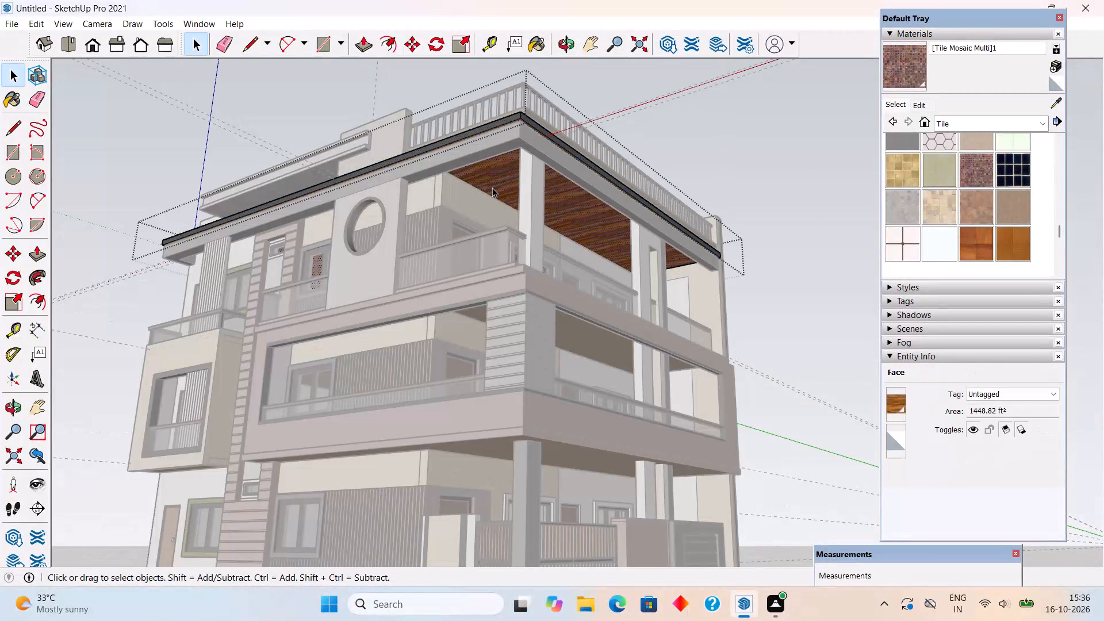
left_click(767, 179)
Examine the whole house's finishes from the side elevation, the corner and the front.
middle_click_drag(576, 200, 316, 266)
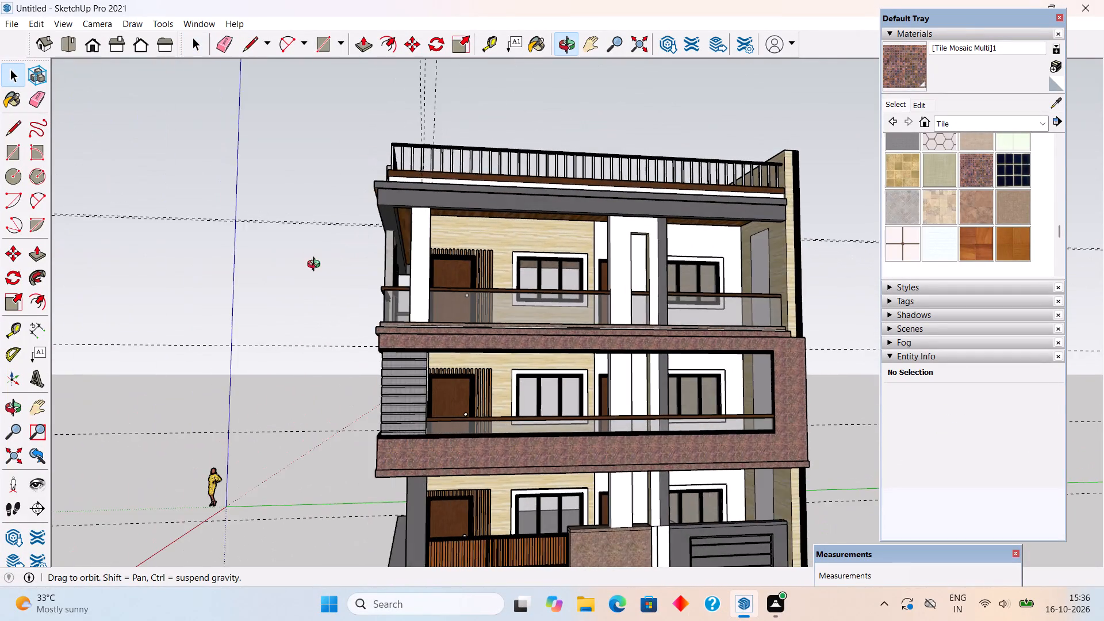
middle_click_drag(316, 266, 375, 263)
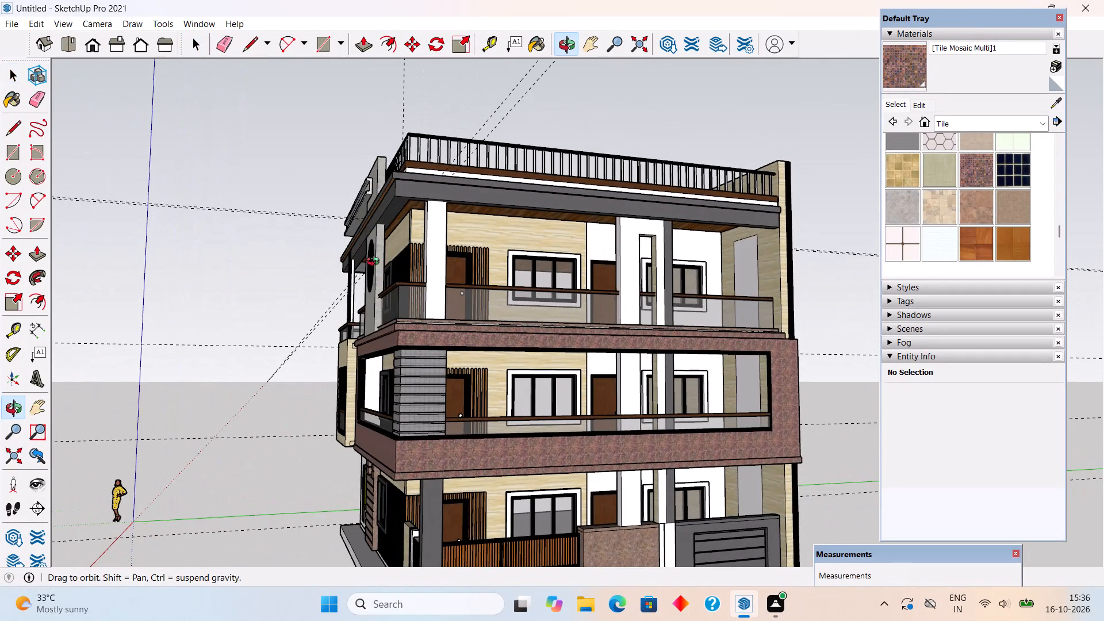
middle_click_drag(375, 263, 607, 248)
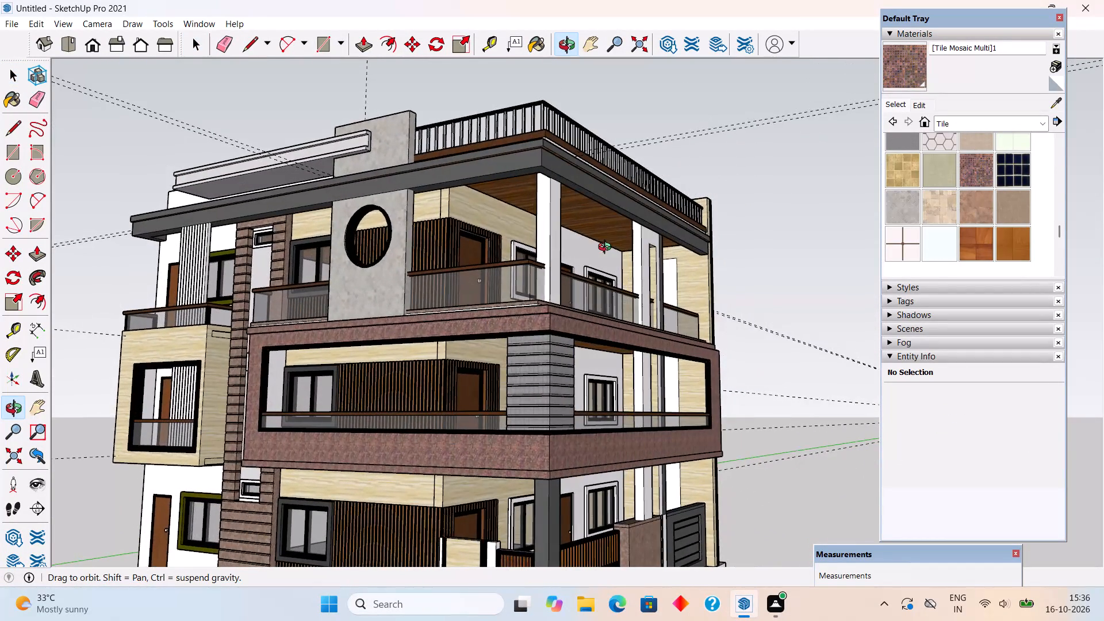
middle_click_drag(607, 248, 646, 291)
scroll(646, 291, "down", 7)
scroll(543, 388, "up", 9)
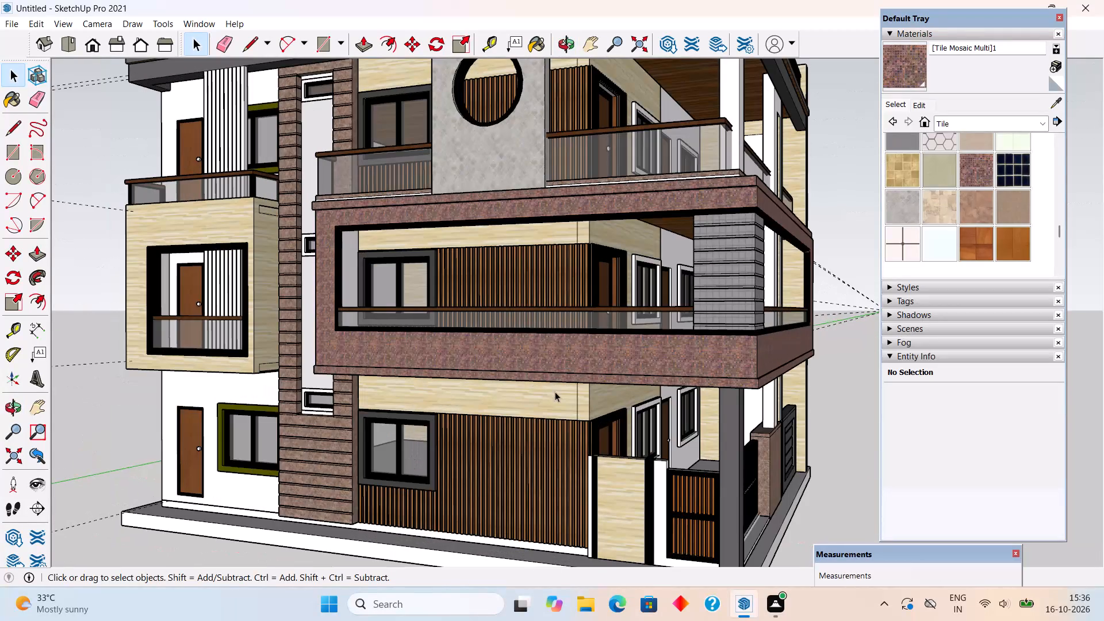
Sample Wood Floor Light from the ground-floor wall band and darken its colour slightly.
left_click(555, 392)
left_click(856, 382)
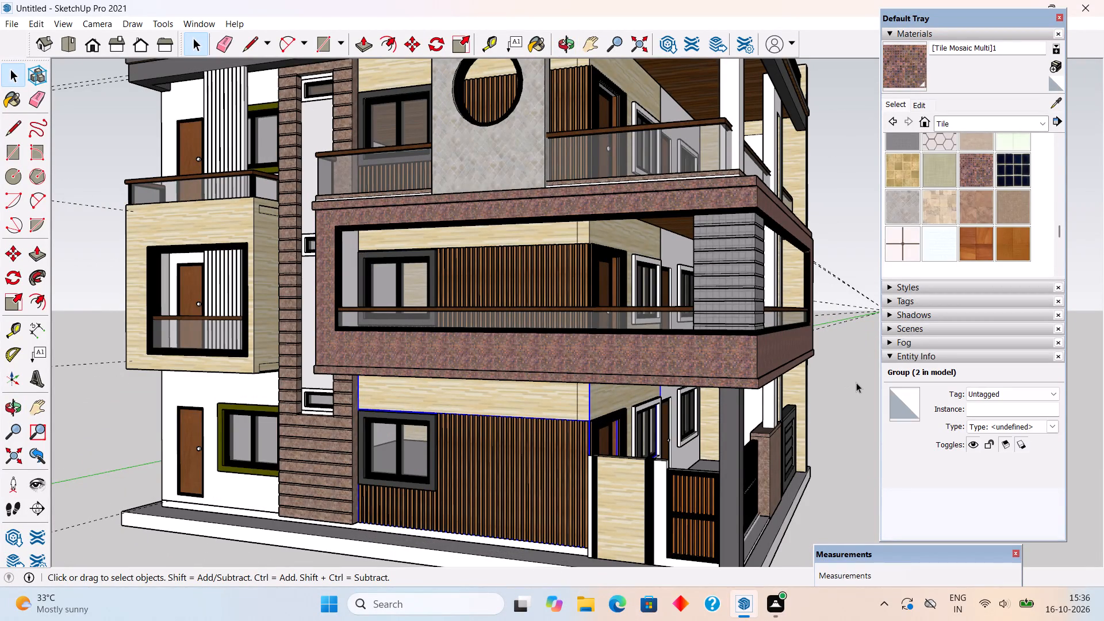
left_click(1061, 108)
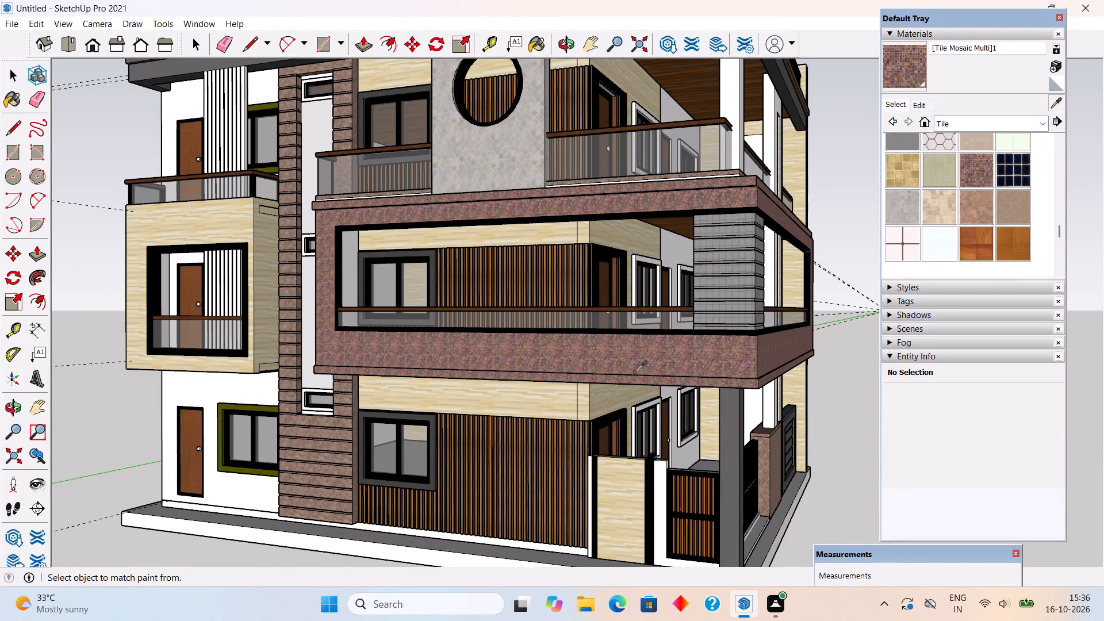
left_click(582, 405)
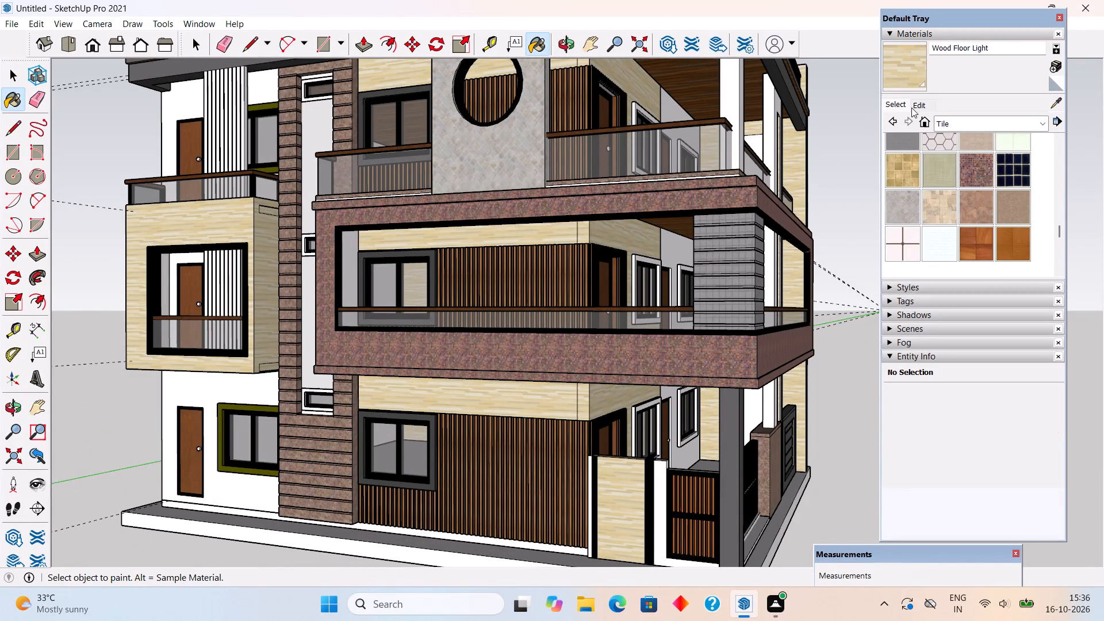
left_click(913, 107)
left_click_drag(950, 159, 954, 167)
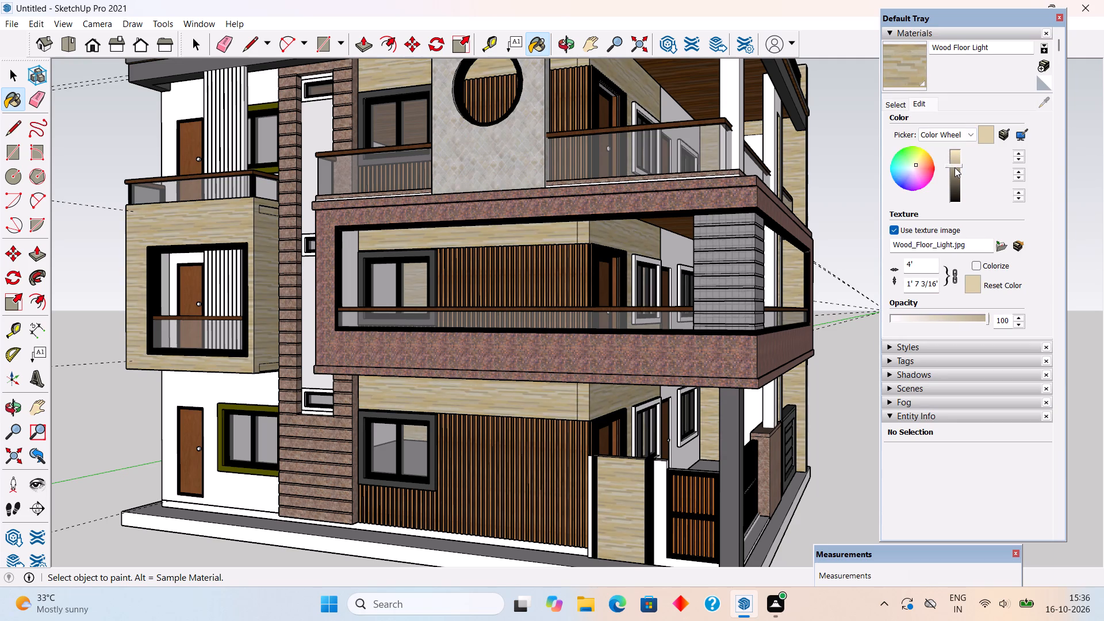
left_click_drag(954, 167, 956, 164)
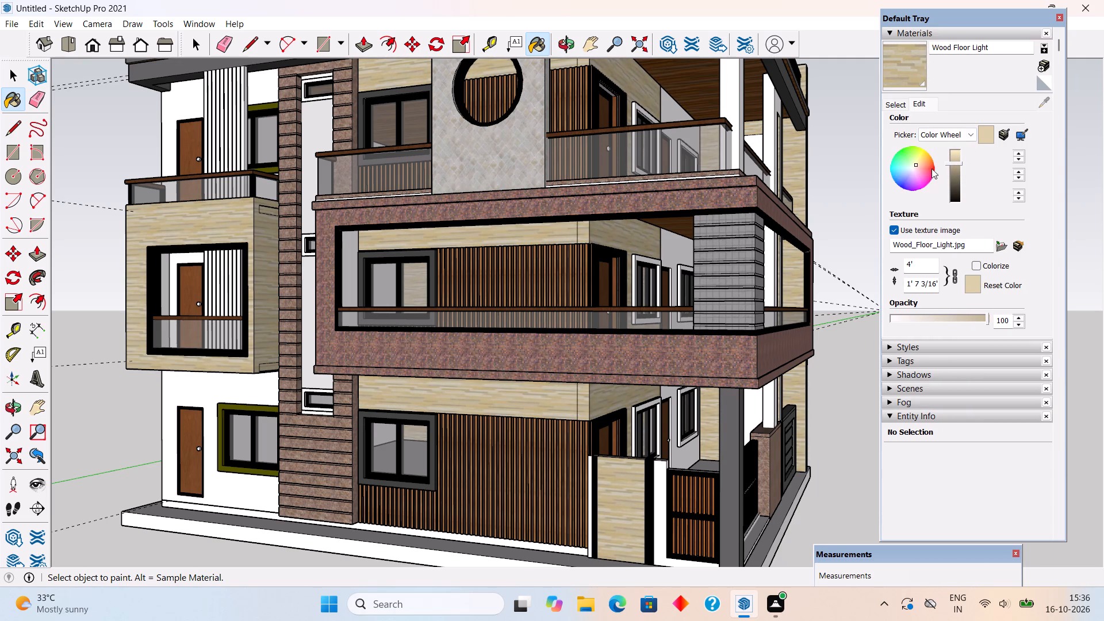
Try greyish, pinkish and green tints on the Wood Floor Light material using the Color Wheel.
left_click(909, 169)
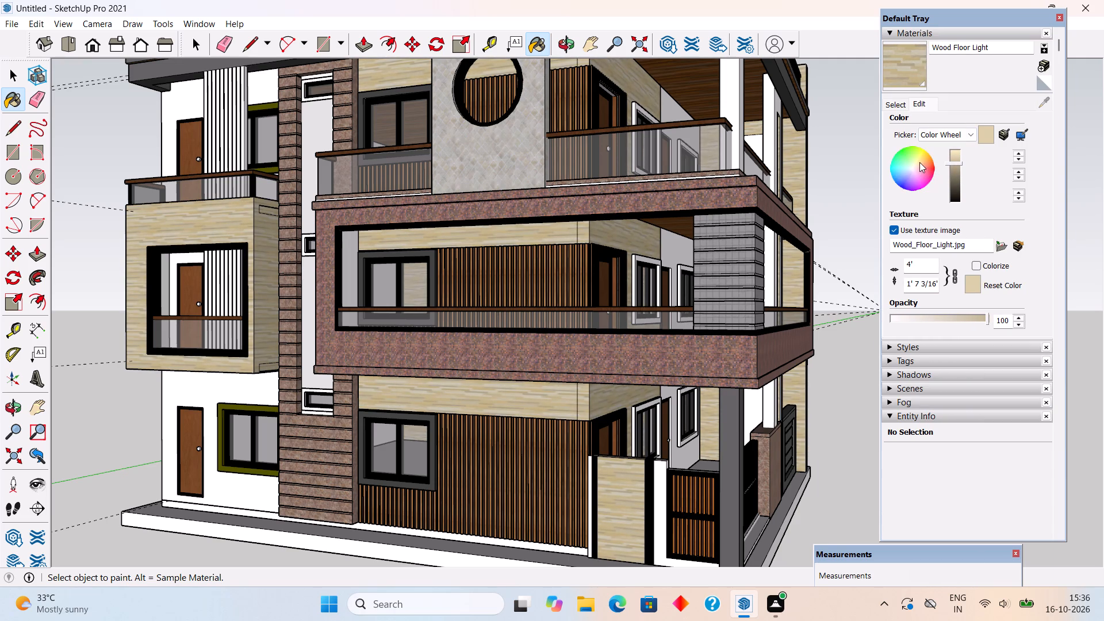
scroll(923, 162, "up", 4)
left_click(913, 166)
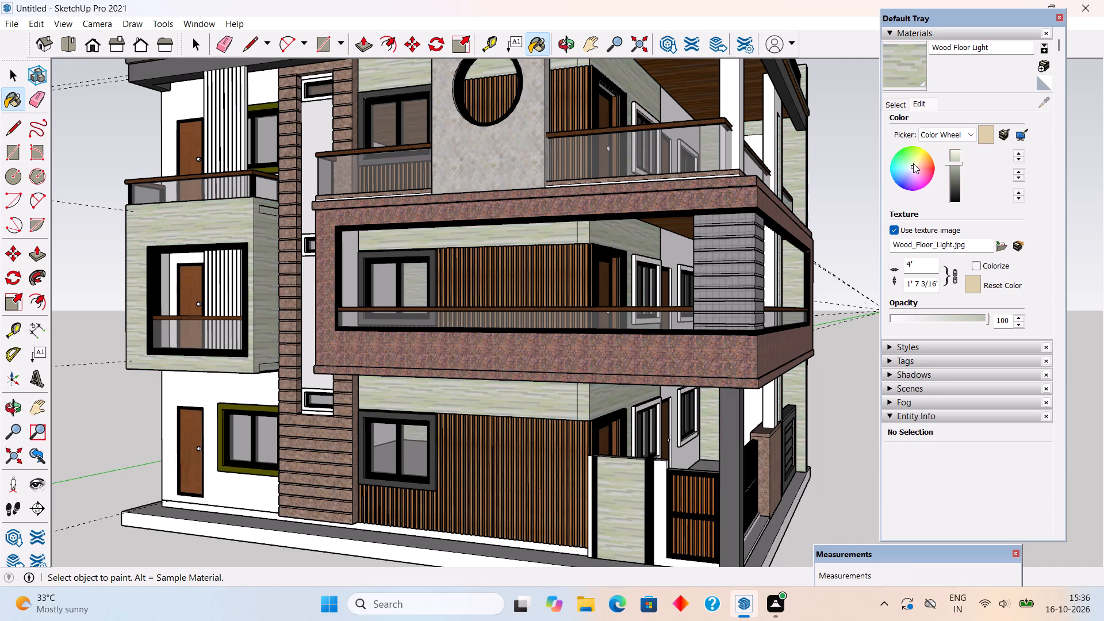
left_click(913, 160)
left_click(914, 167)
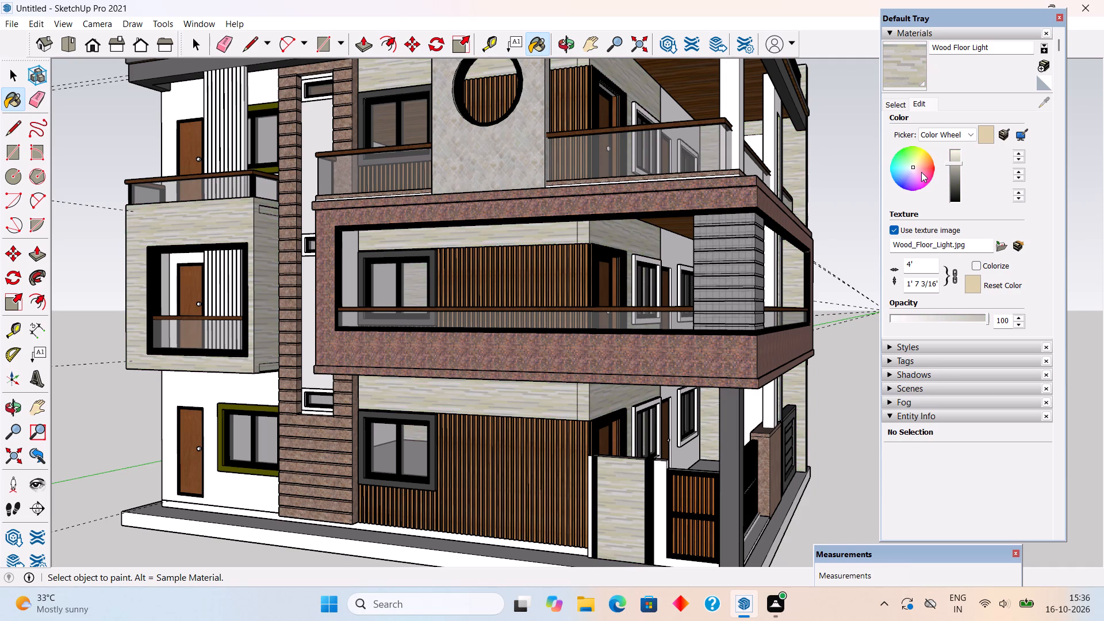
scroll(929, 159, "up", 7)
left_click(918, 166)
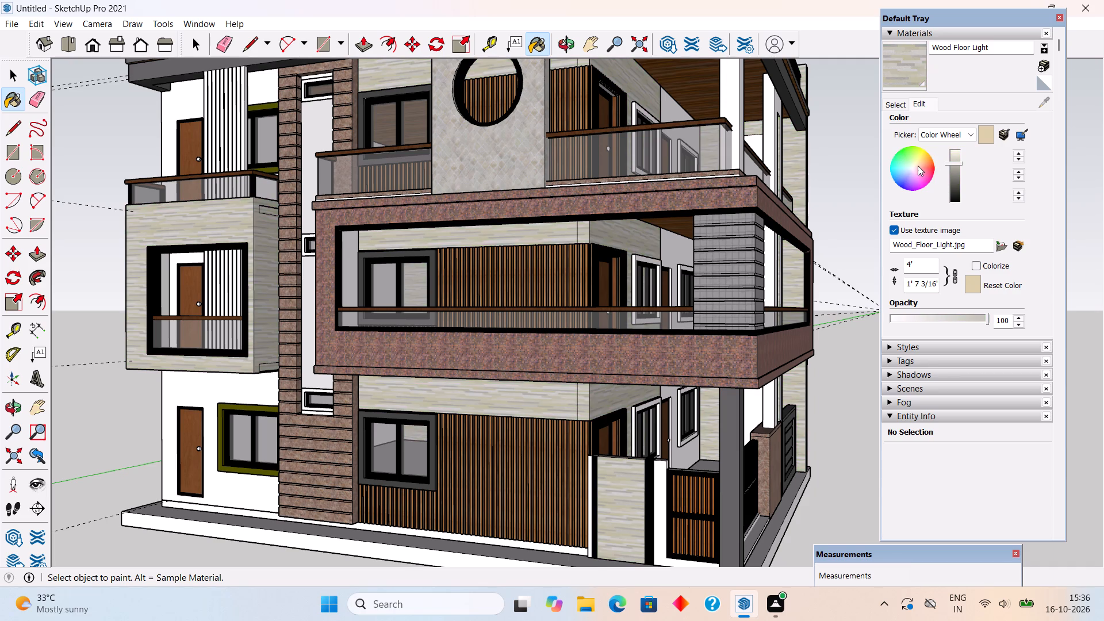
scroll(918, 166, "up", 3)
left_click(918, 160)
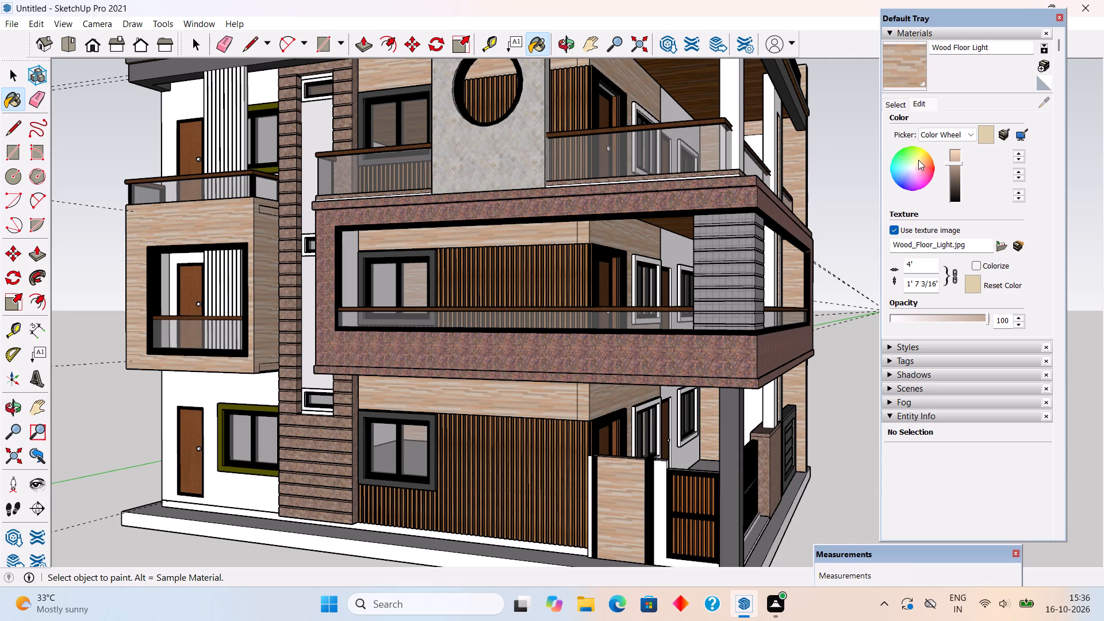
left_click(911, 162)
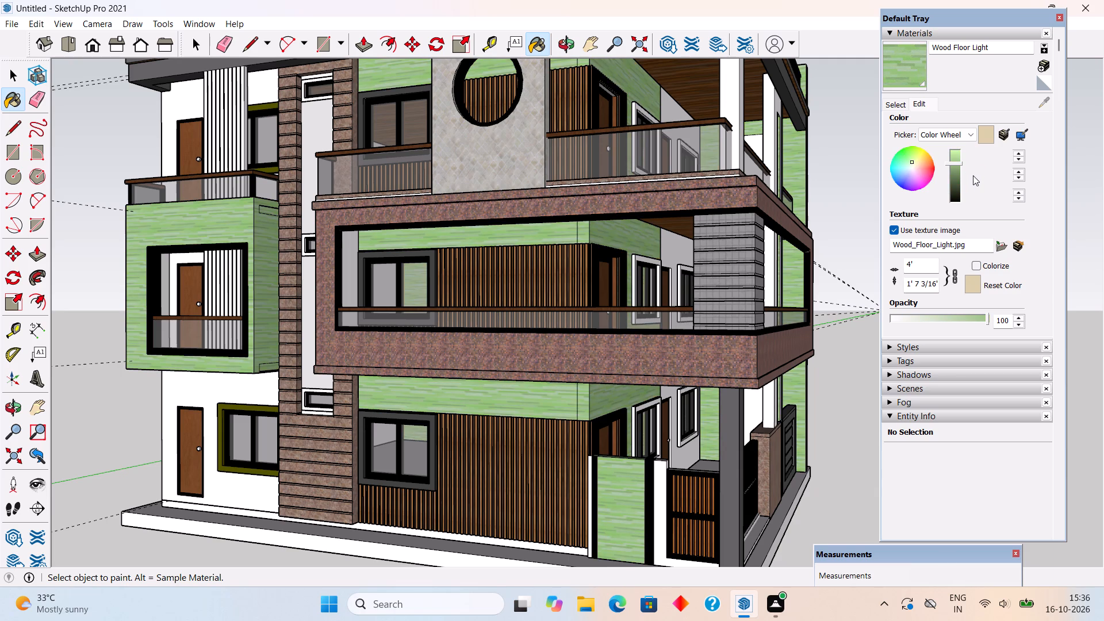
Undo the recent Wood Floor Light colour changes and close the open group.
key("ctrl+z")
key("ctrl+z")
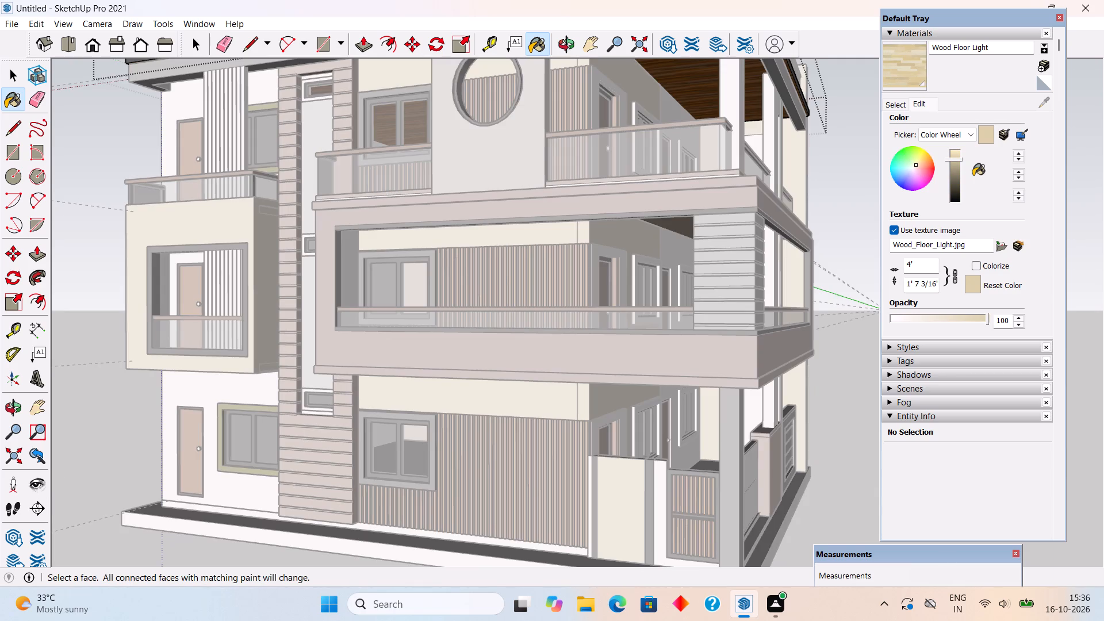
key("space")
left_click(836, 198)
Examine the whole house's exterior and finishes from the corner, the front, low down and slightly above.
middle_click_drag(791, 238, 739, 244)
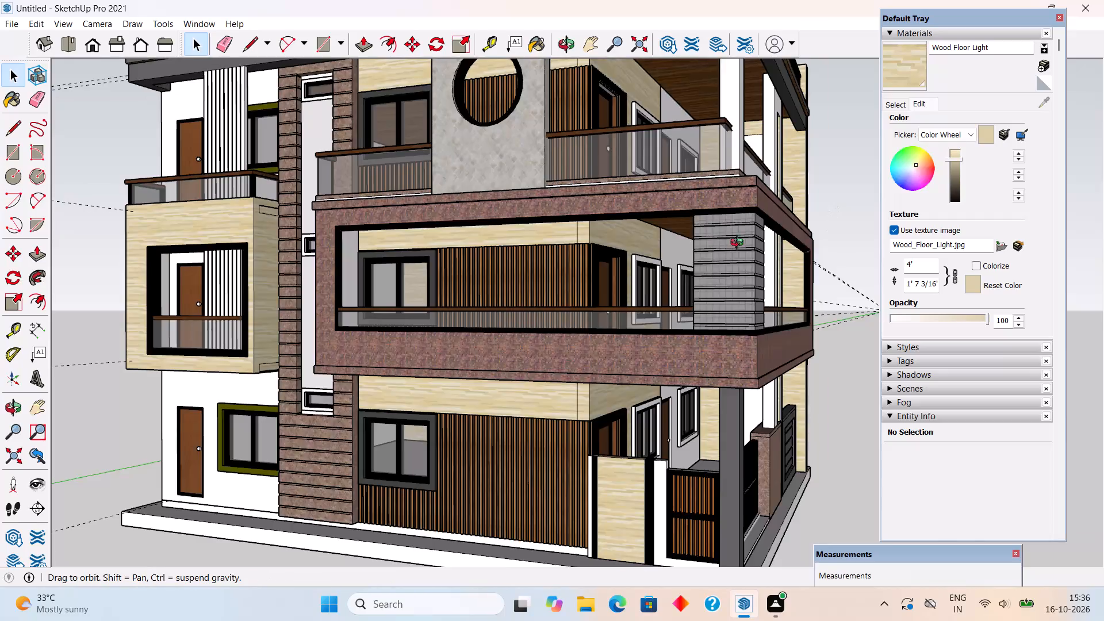
middle_click_drag(739, 244, 732, 256)
scroll(732, 256, "down", 8)
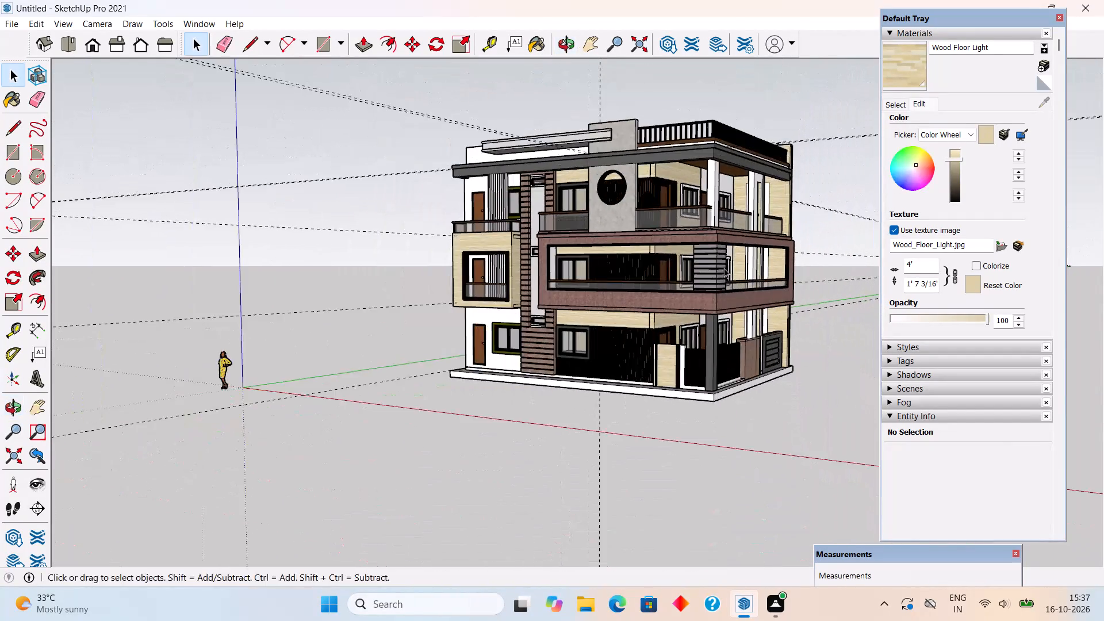
middle_click_drag(723, 279, 754, 195)
scroll(755, 195, "up", 3)
middle_click_drag(726, 183, 736, 216)
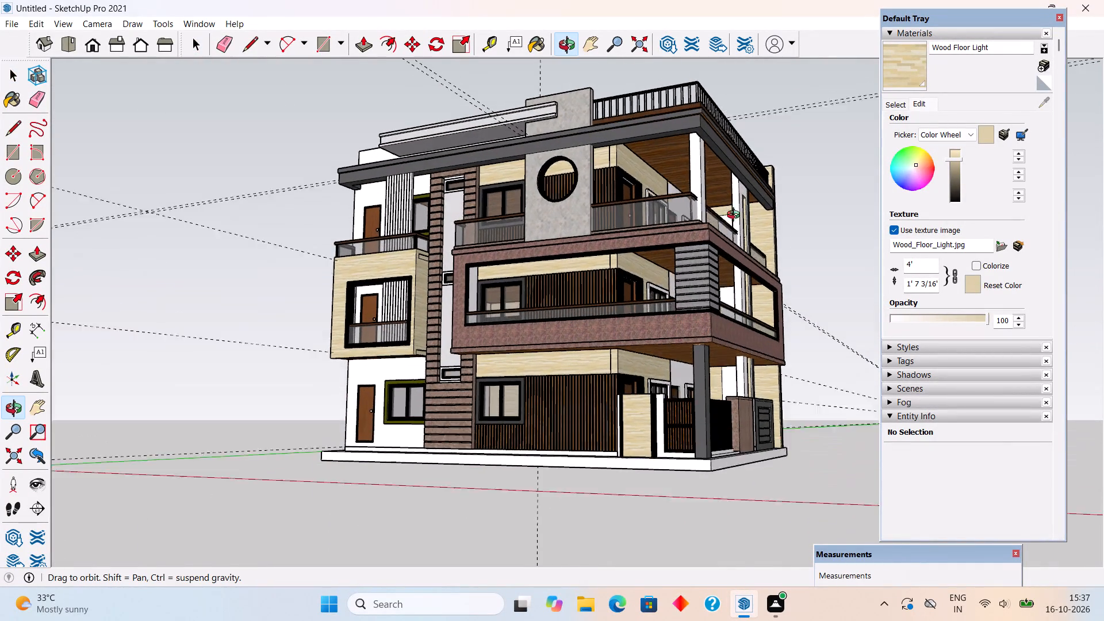
middle_click_drag(736, 216, 682, 276)
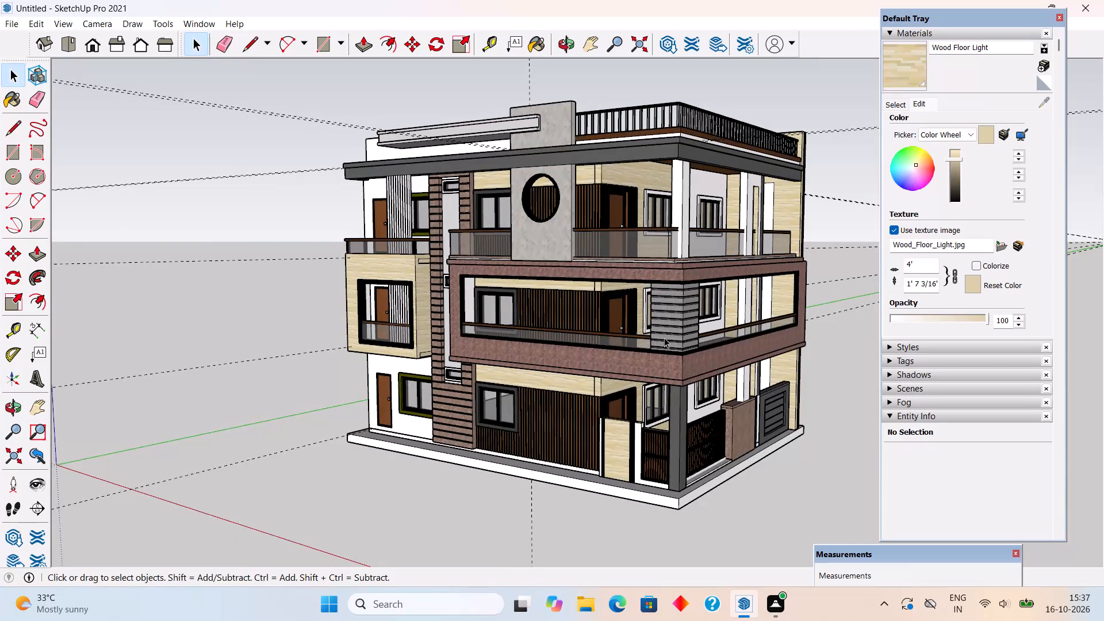
middle_click_drag(528, 327, 716, 331)
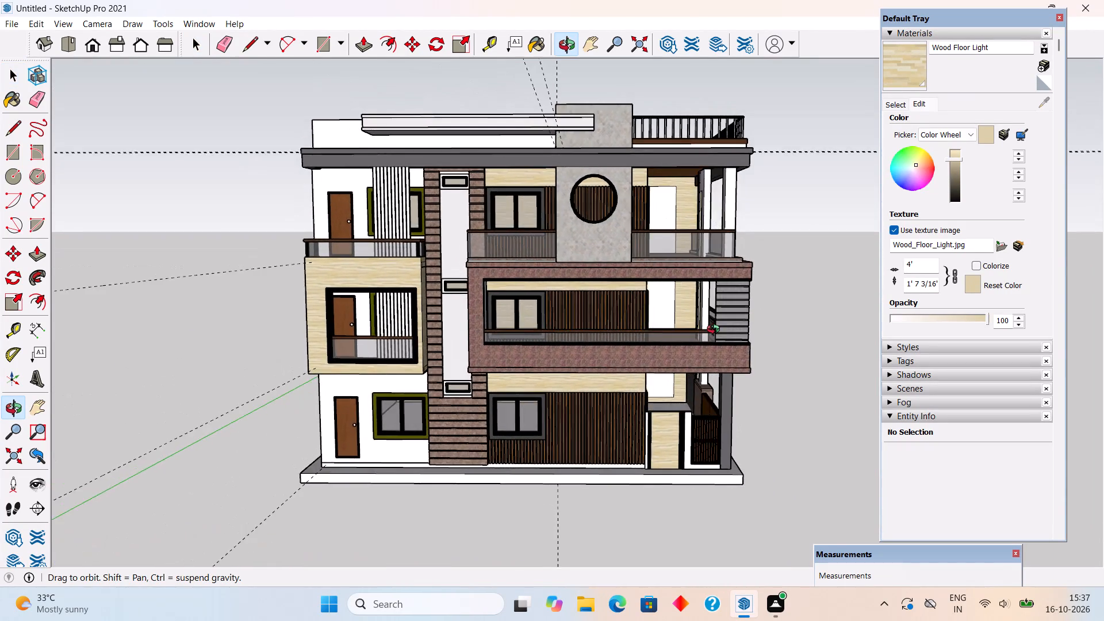
middle_click_drag(716, 331, 800, 303)
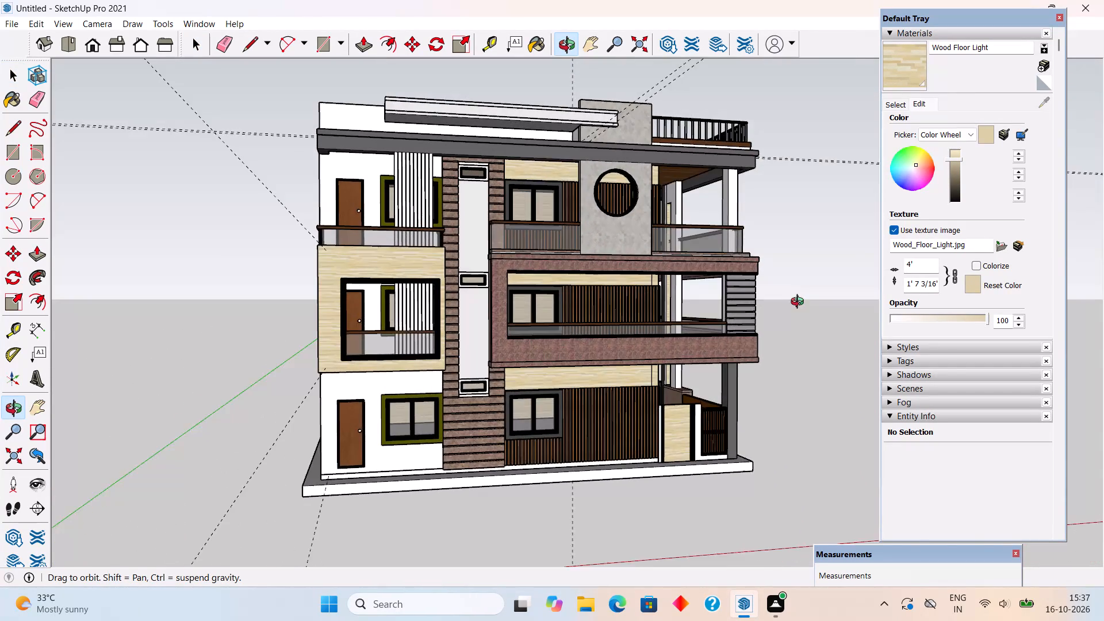
middle_click_drag(800, 303, 731, 366)
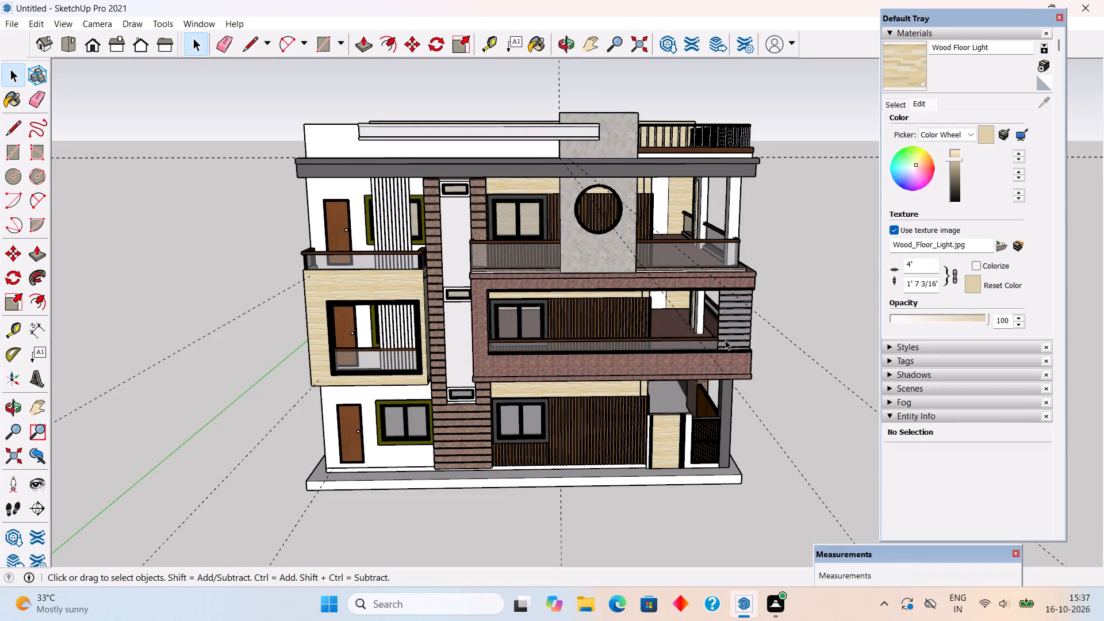
middle_click_drag(650, 241, 319, 151)
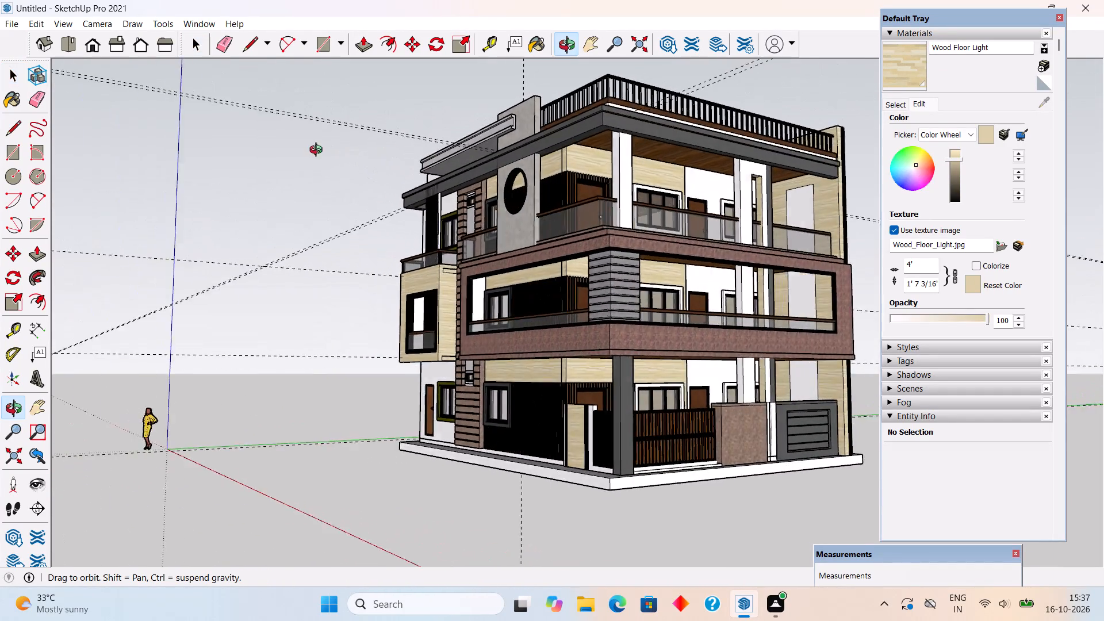
middle_click_drag(319, 151, 643, 229)
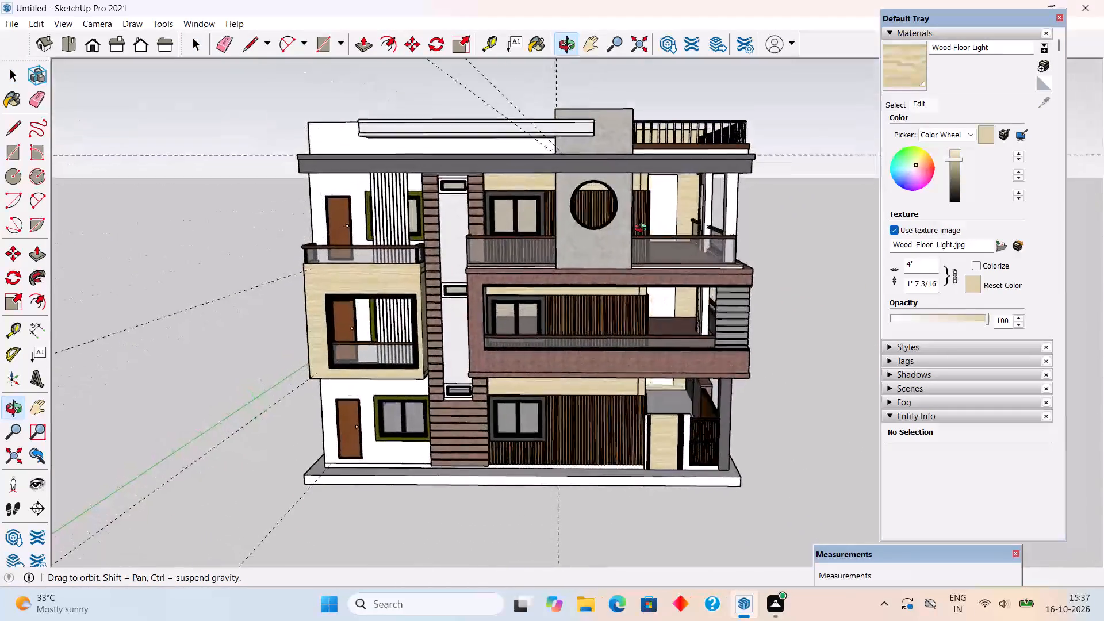
middle_click_drag(643, 229, 666, 236)
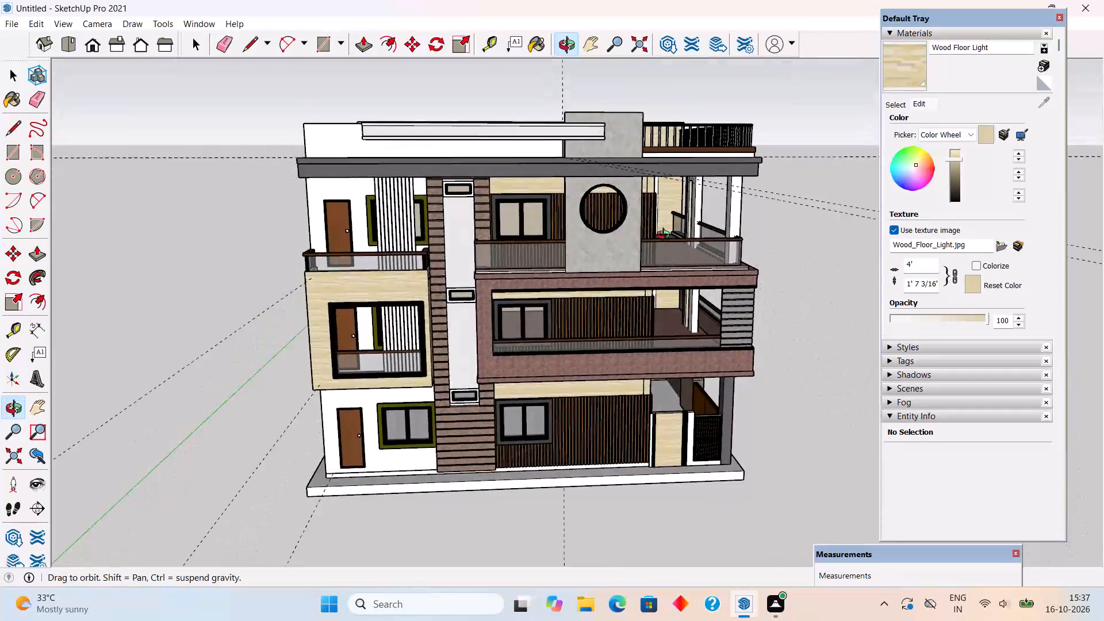
middle_click_drag(666, 236, 434, 175)
scroll(612, 238, "down", 1)
middle_click_drag(641, 270, 604, 238)
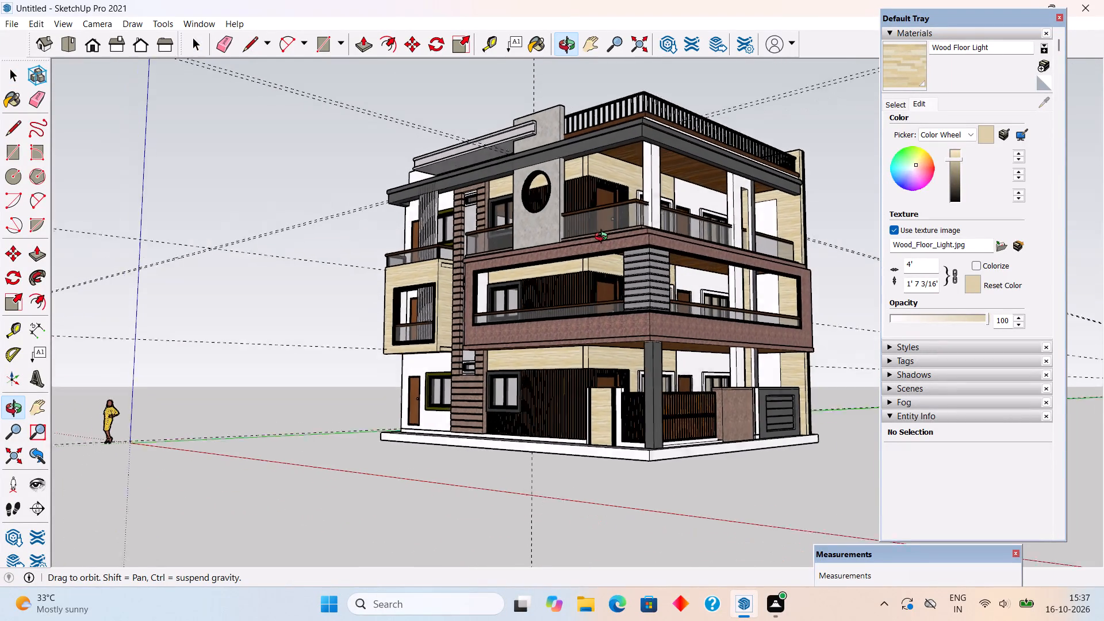
middle_click_drag(604, 238, 599, 235)
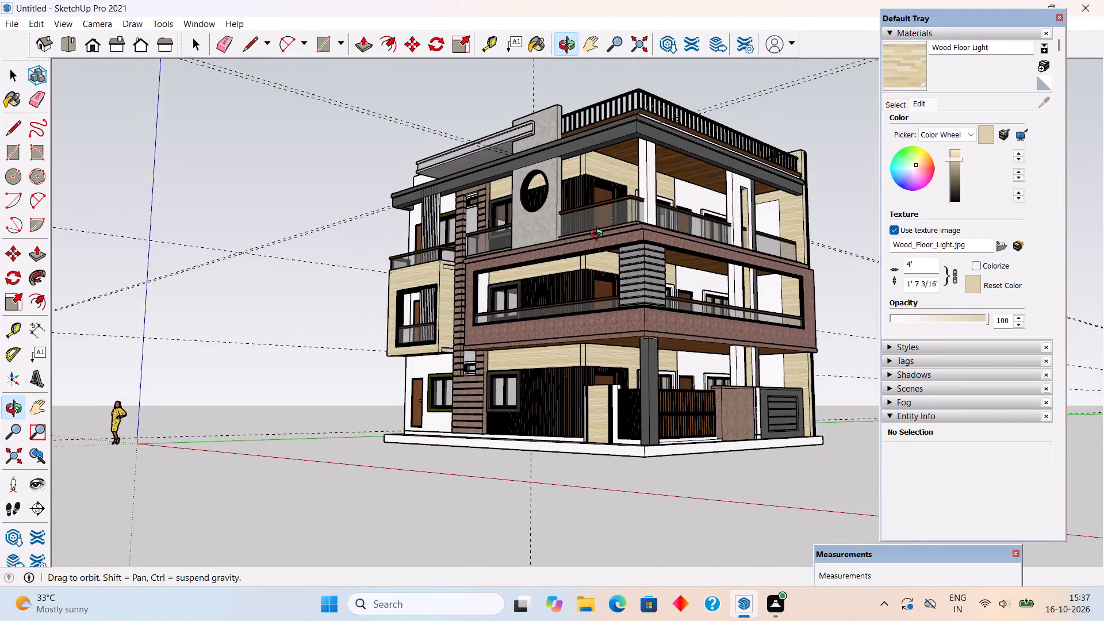
middle_click_drag(599, 235, 613, 270)
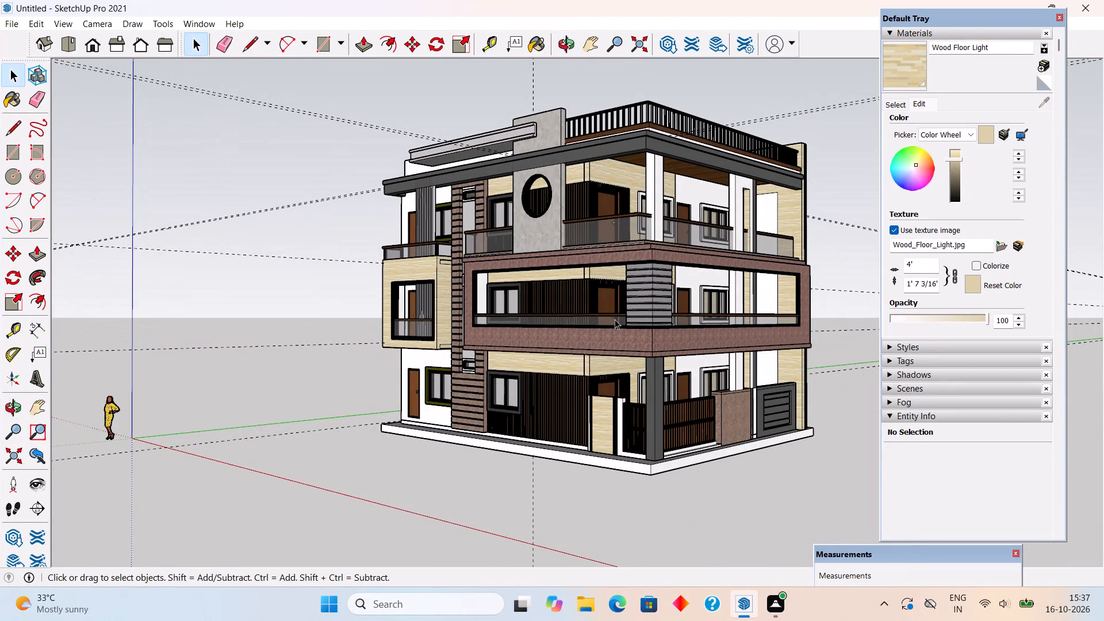
scroll(615, 320, "up", 1)
middle_click_drag(661, 299, 790, 341)
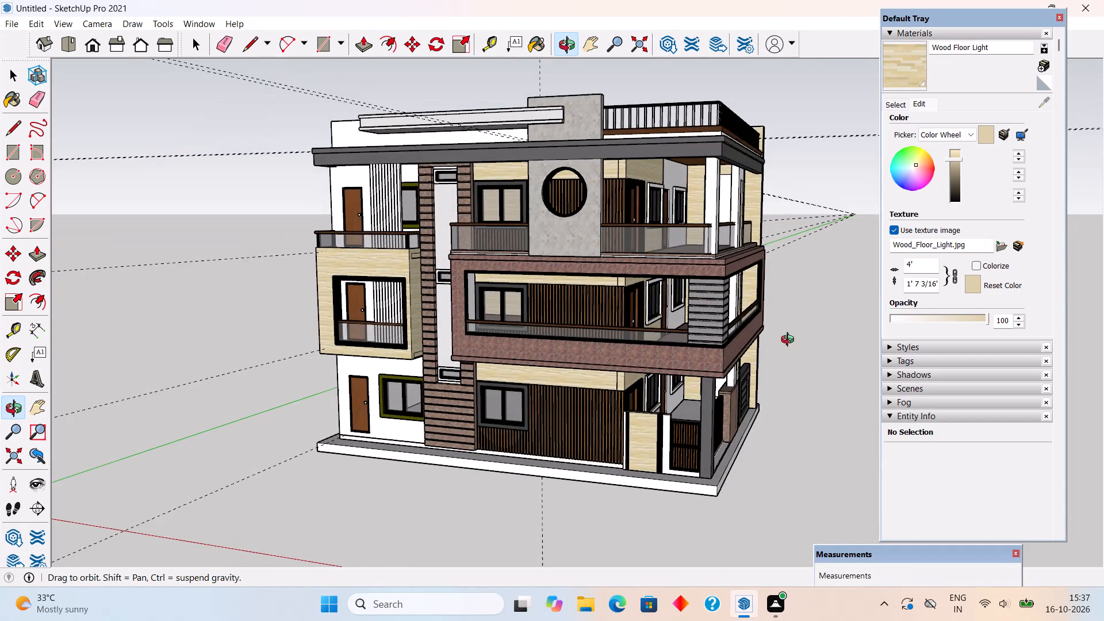
middle_click_drag(790, 341, 926, 294)
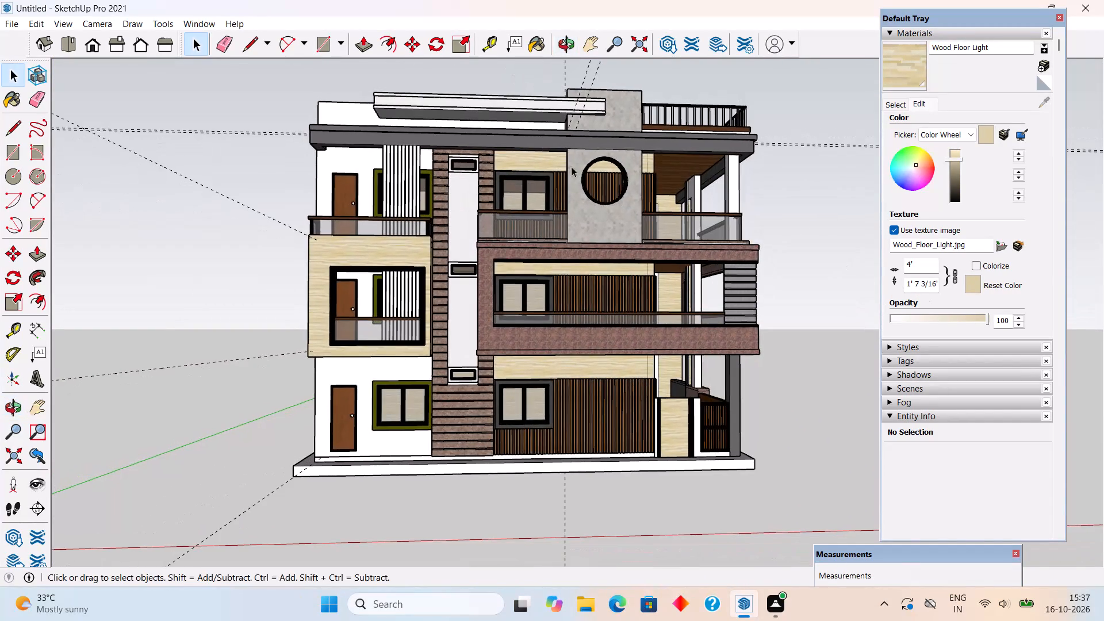
Inside the rooftop canopy slab group at the front parapet, Push/Pull the underside face down about 2 1/2".
scroll(473, 122, "up", 5)
left_click(519, 118)
double_click(519, 118)
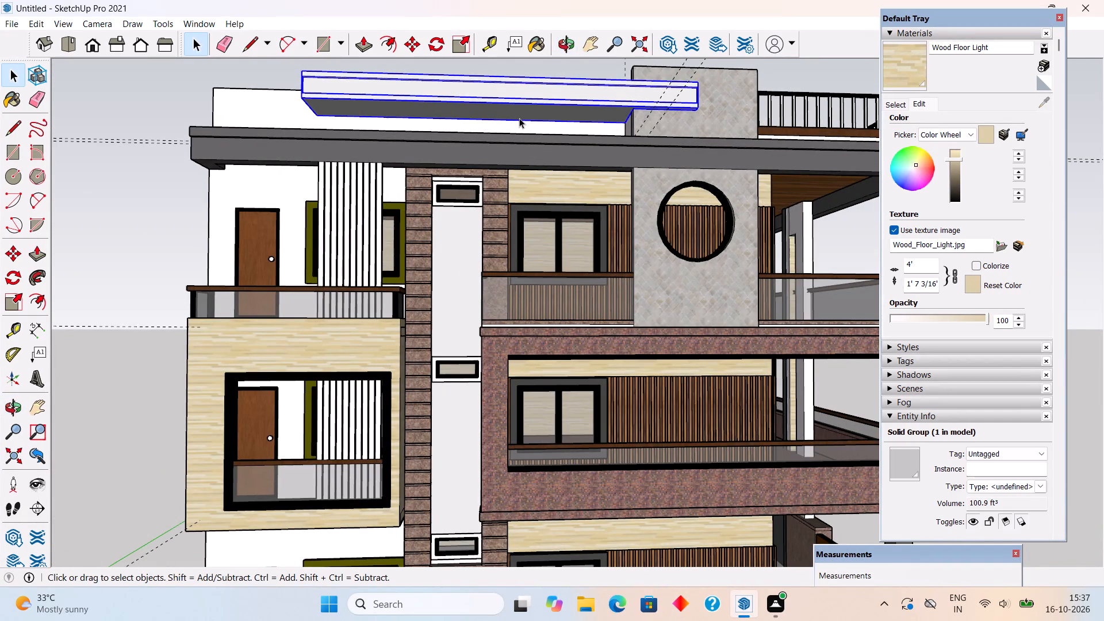
left_click(519, 117)
left_click(519, 117)
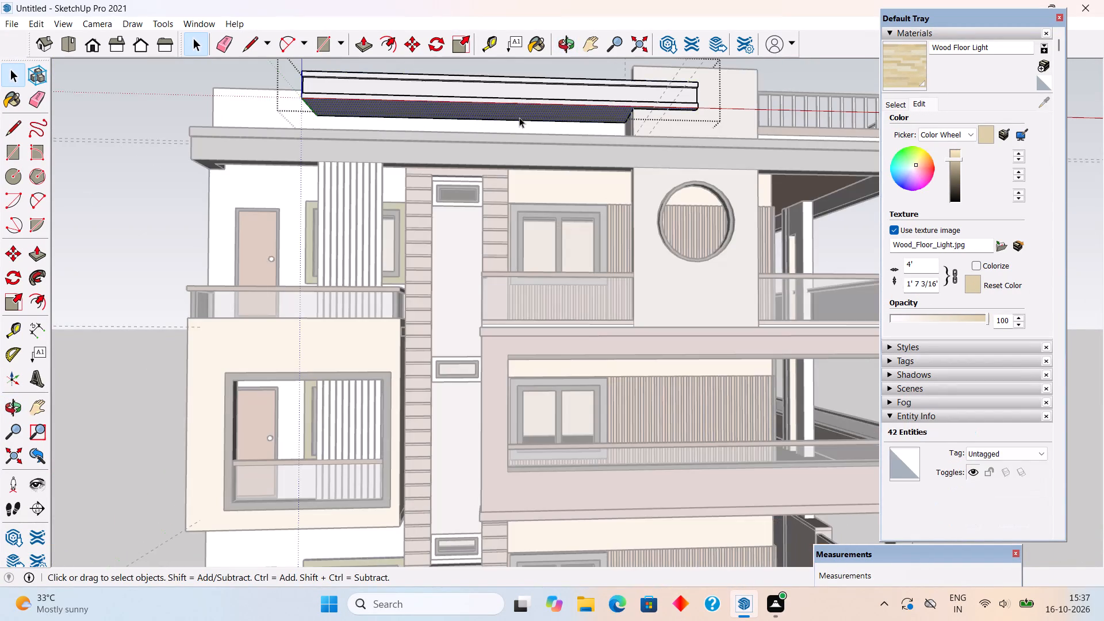
key("p")
left_click(519, 117)
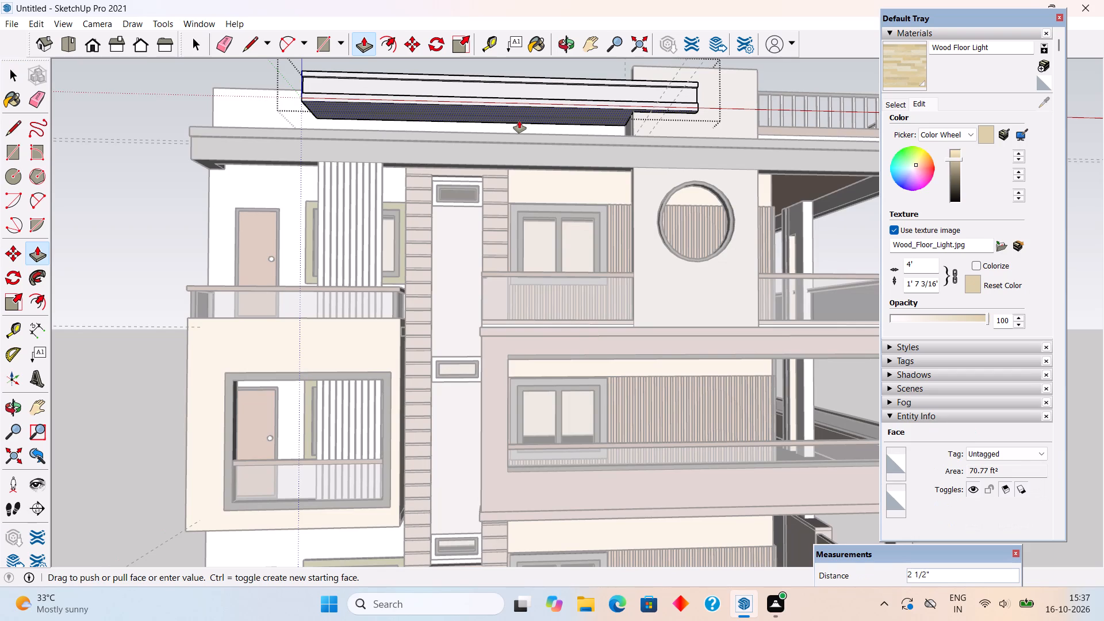
left_click(519, 121)
key("space")
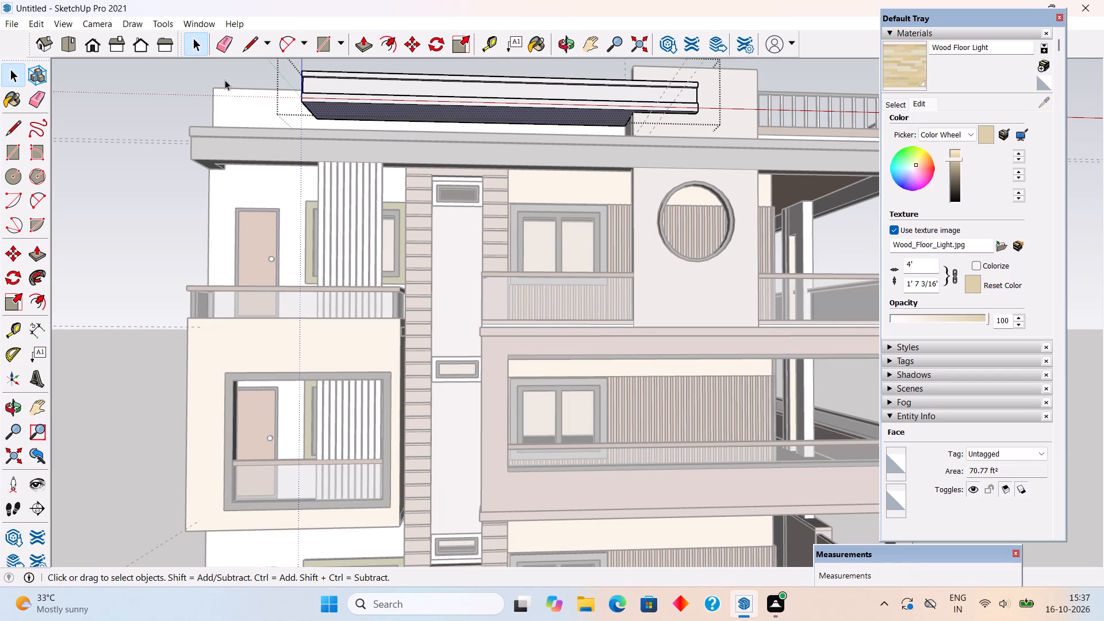
left_click(225, 79)
Inside the rooftop canopy slab group, Push/Pull the top face up 3 13/16".
middle_click_drag(726, 260, 318, 277)
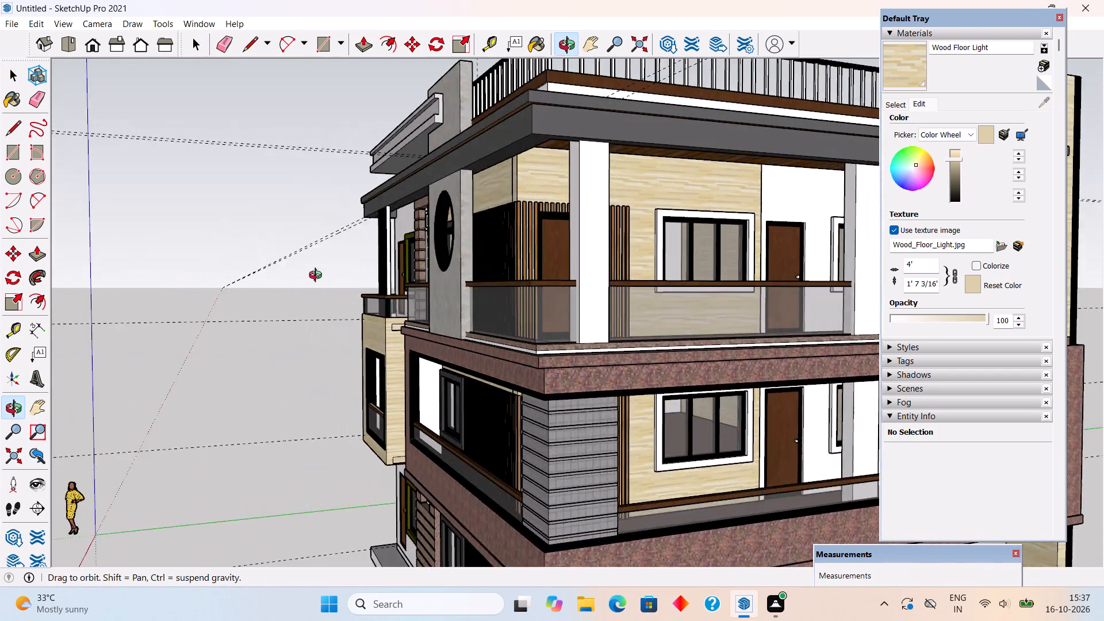
middle_click_drag(318, 277, 449, 255)
scroll(424, 253, "down", 3)
middle_click_drag(471, 248, 716, 463)
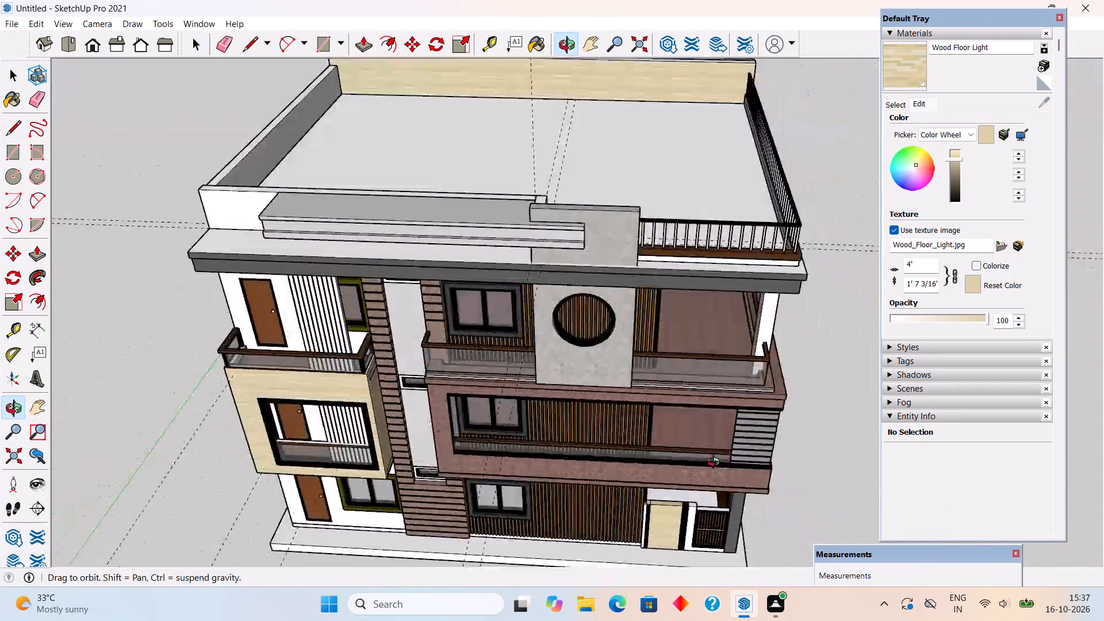
middle_click_drag(716, 463, 753, 476)
scroll(543, 259, "up", 3)
triple_click(535, 226)
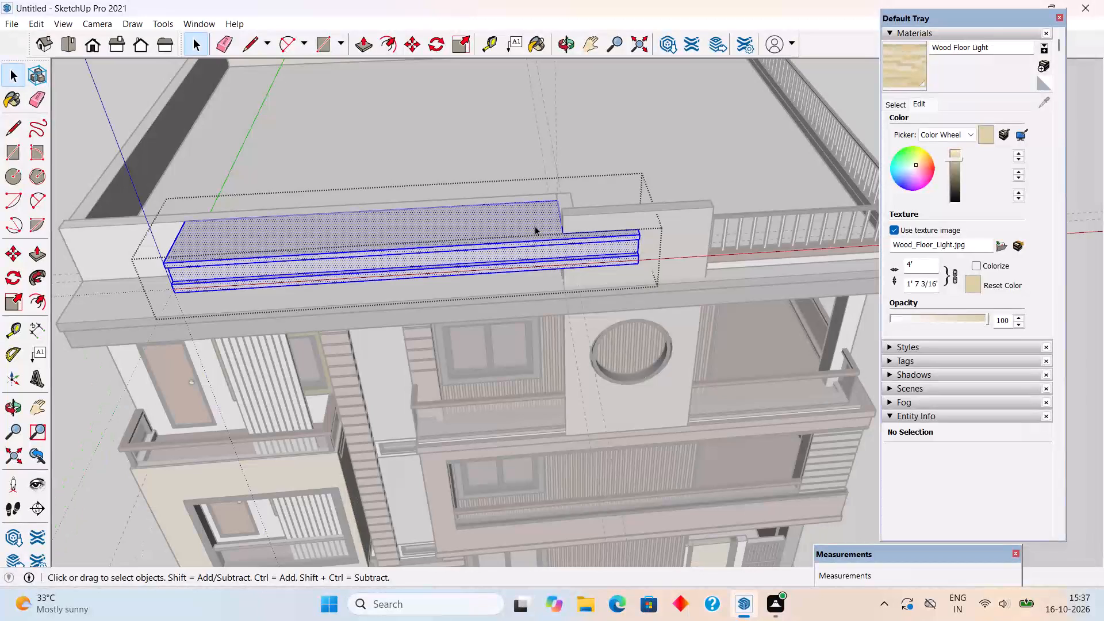
key("p")
left_click(535, 226)
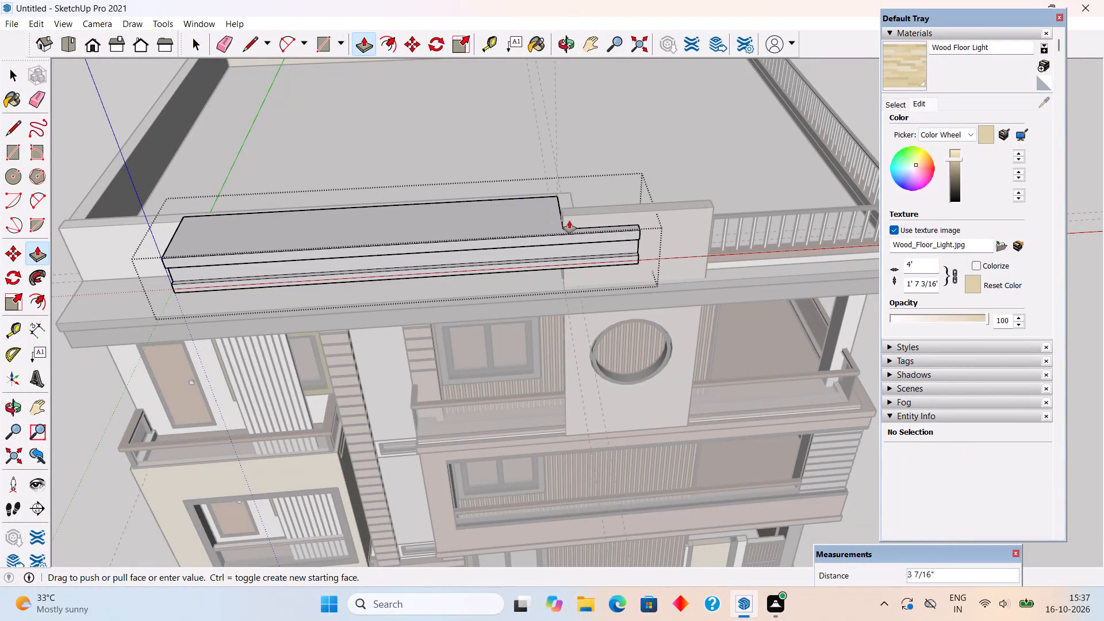
left_click(570, 220)
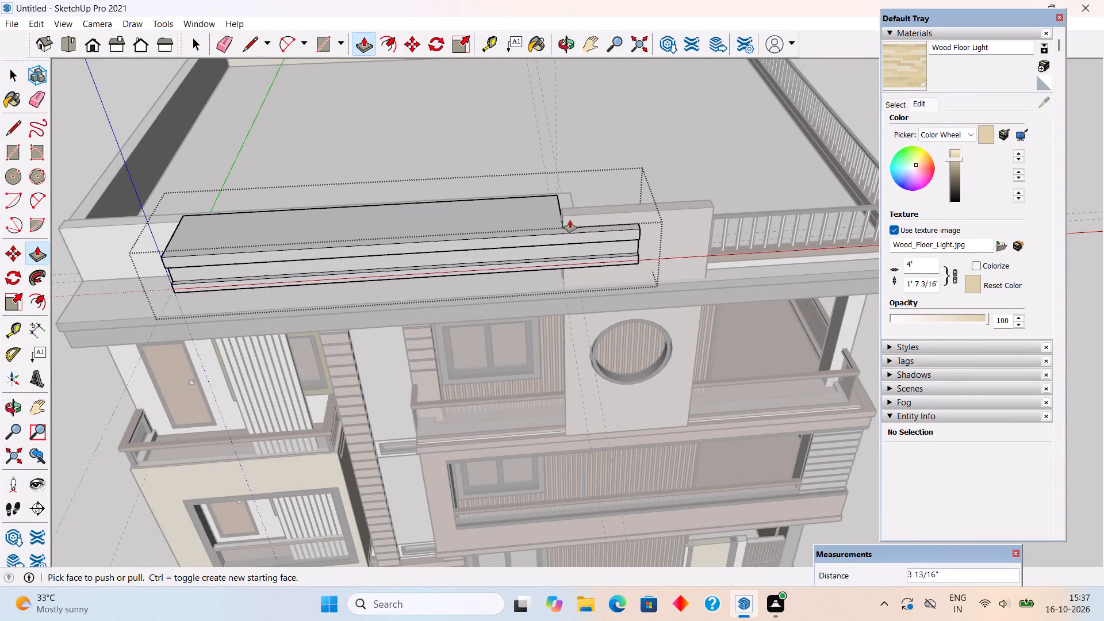
key("space")
Inside the round-opening wall panel group, Push/Pull the panel's top face up about 8 13/16".
triple_click(590, 216)
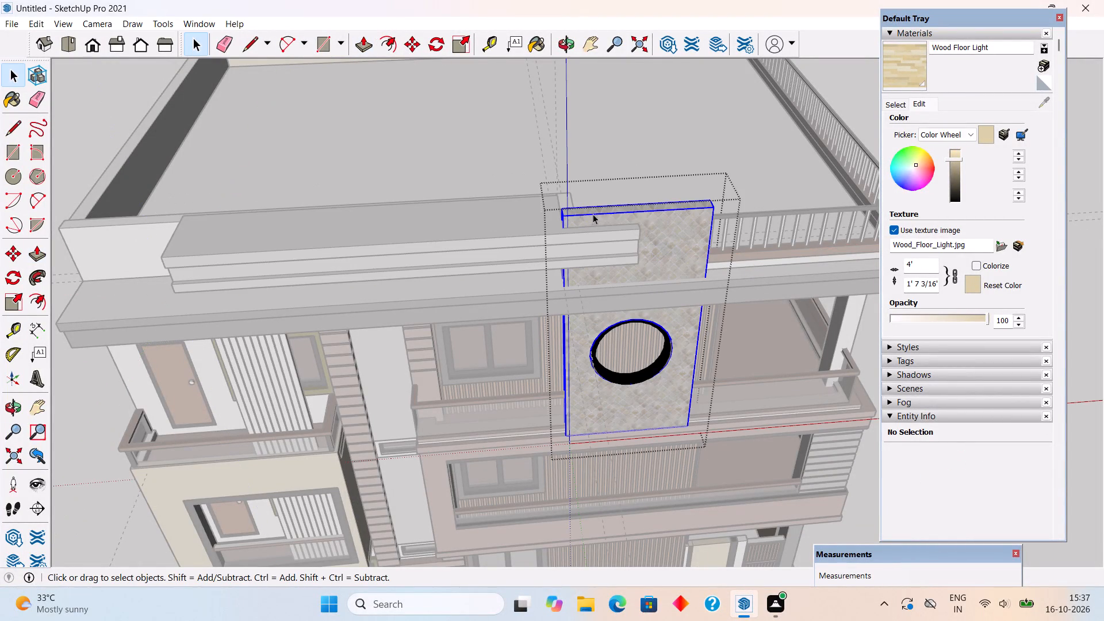
key("p")
left_click(604, 204)
key("space")
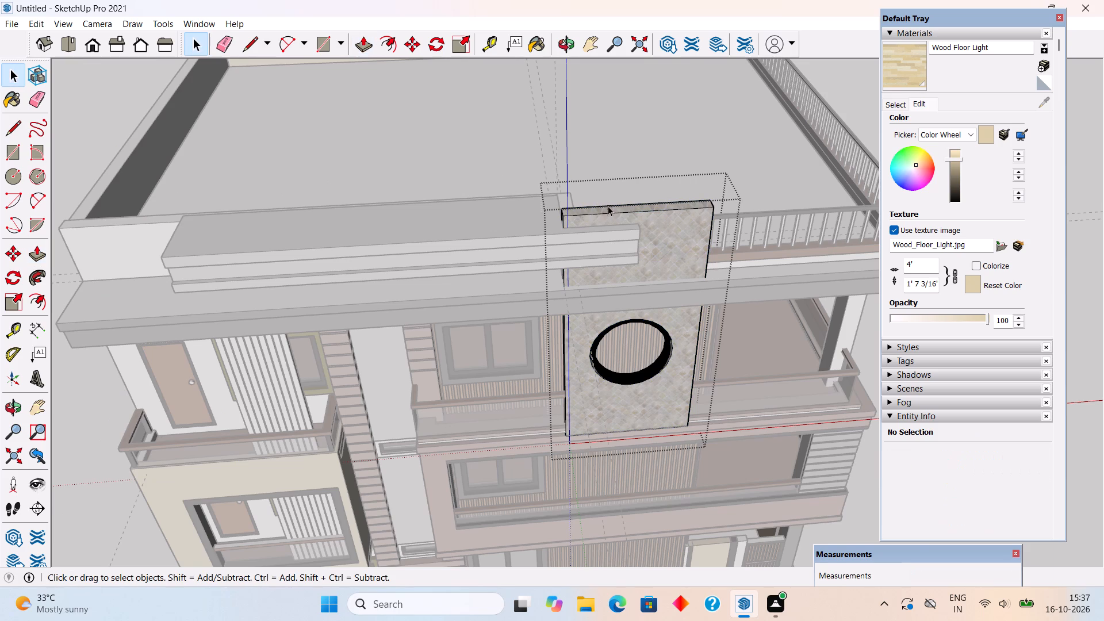
triple_click(610, 214)
left_click(610, 214)
key("p")
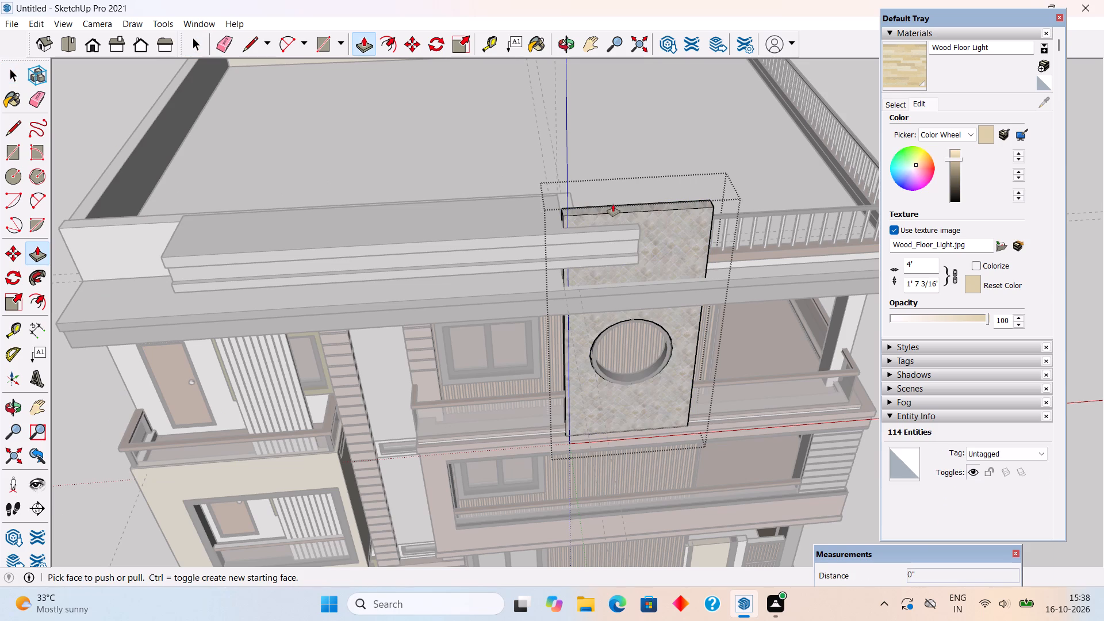
left_click(613, 204)
left_click(618, 208)
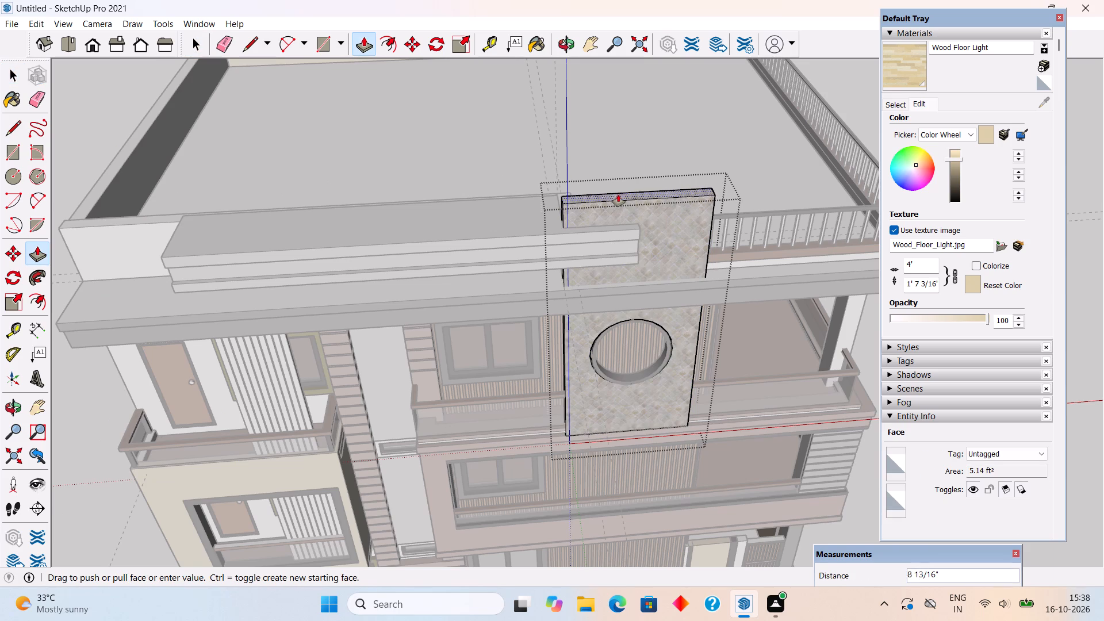
left_click(618, 194)
key("space")
scroll(618, 194, "down", 6)
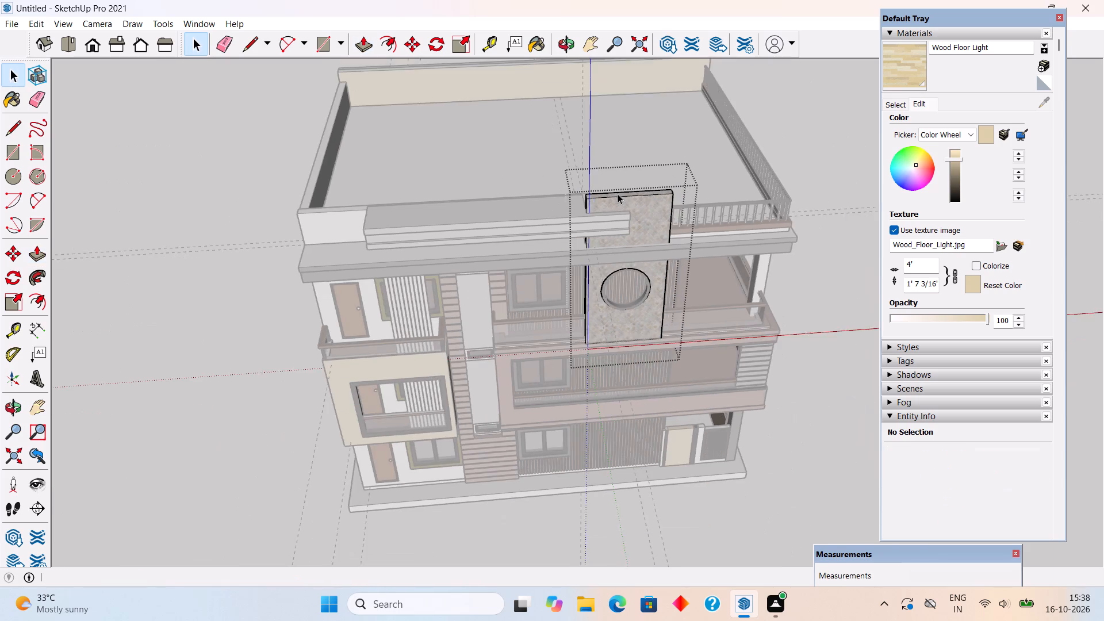
scroll(618, 251, "down", 1)
left_click(804, 263)
middle_click_drag(766, 340, 709, 216)
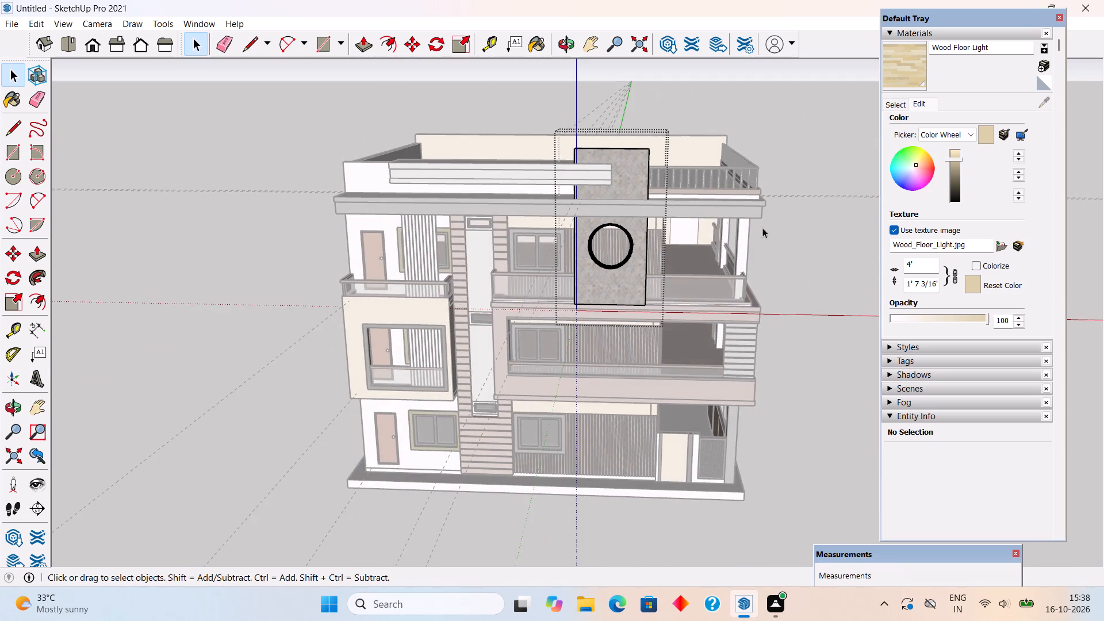
left_click(778, 239)
Examine the whole house's exterior from the front and the gate corner, checking the raised panel against the canopy and balconies.
middle_click_drag(772, 285, 777, 214)
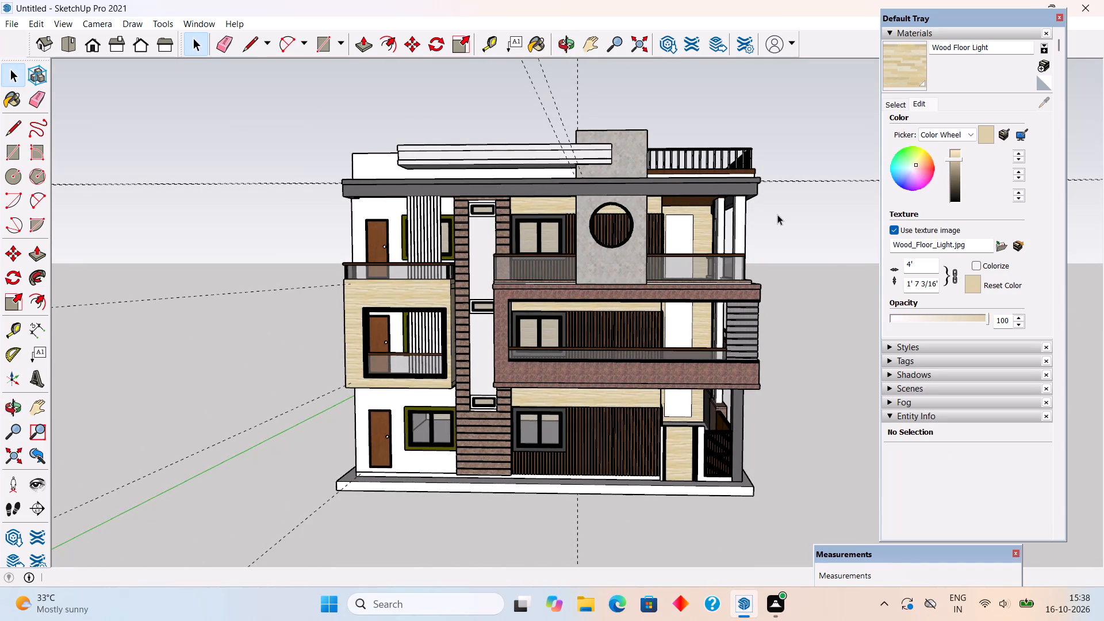
middle_click_drag(689, 264, 540, 379)
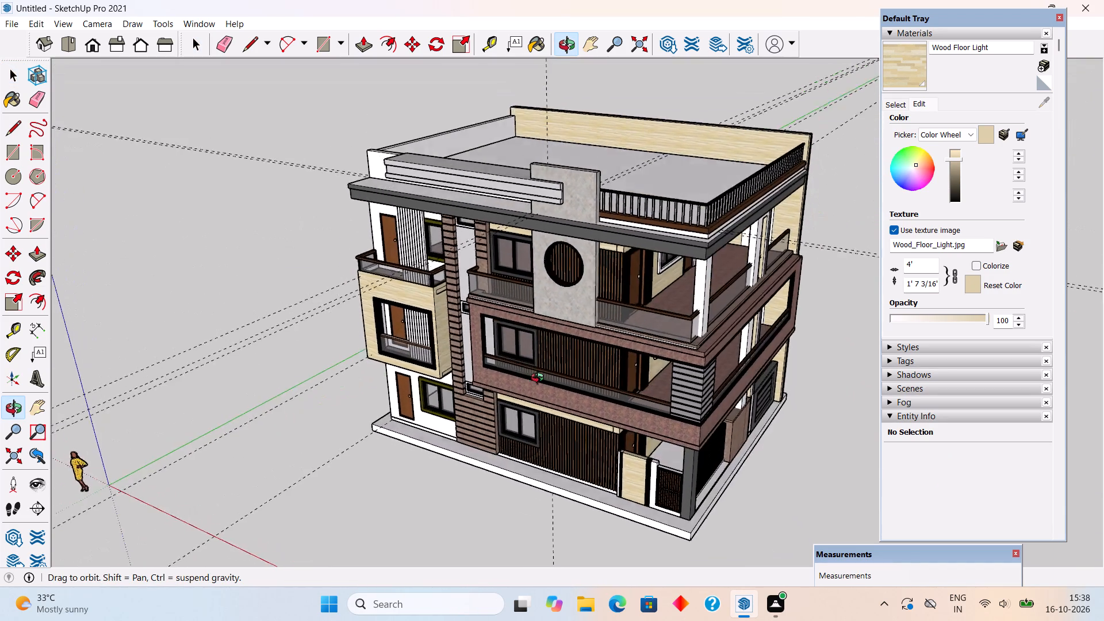
middle_click_drag(540, 379, 654, 316)
scroll(644, 355, "up", 3)
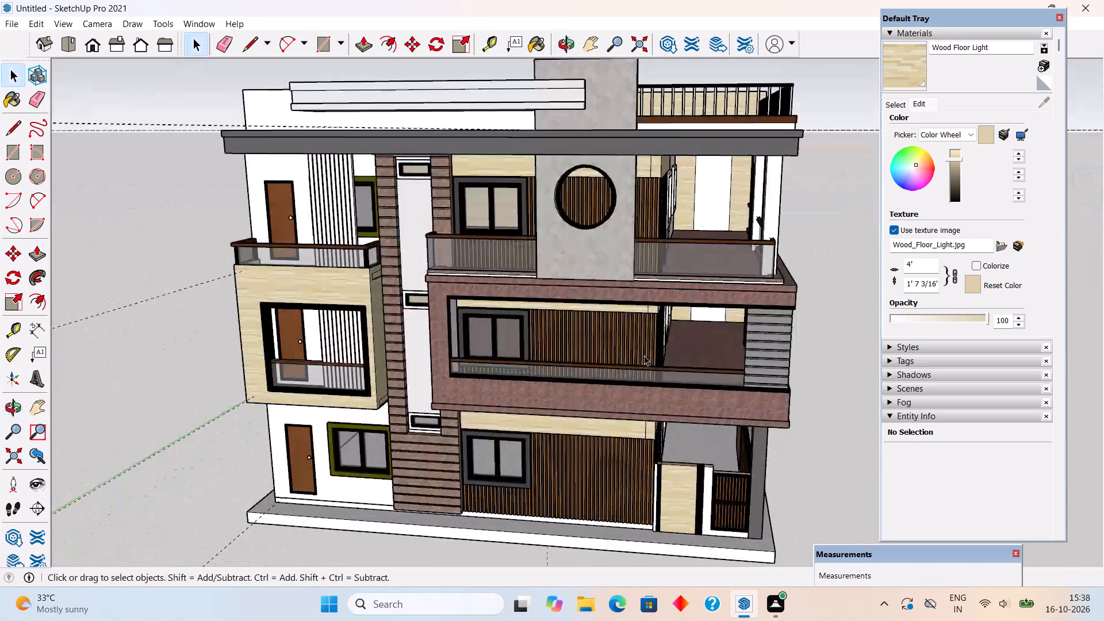
scroll(666, 371, "up", 1)
middle_click_drag(620, 315, 572, 267)
scroll(572, 267, "up", 1)
scroll(572, 267, "down", 3)
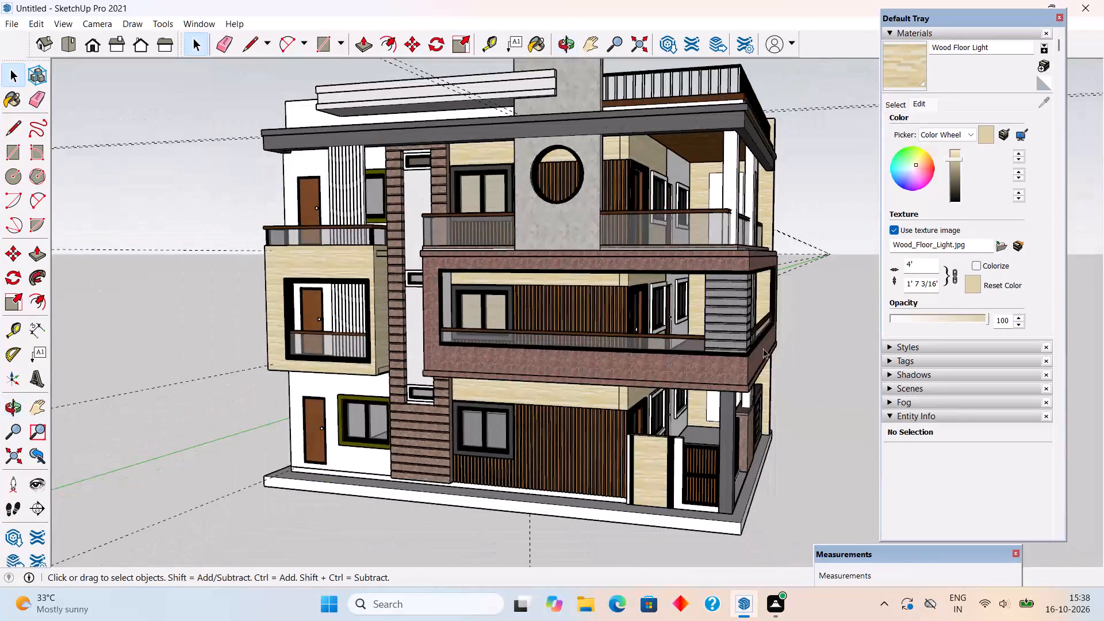
scroll(754, 351, "up", 2)
middle_click_drag(616, 337, 512, 310)
scroll(512, 310, "down", 4)
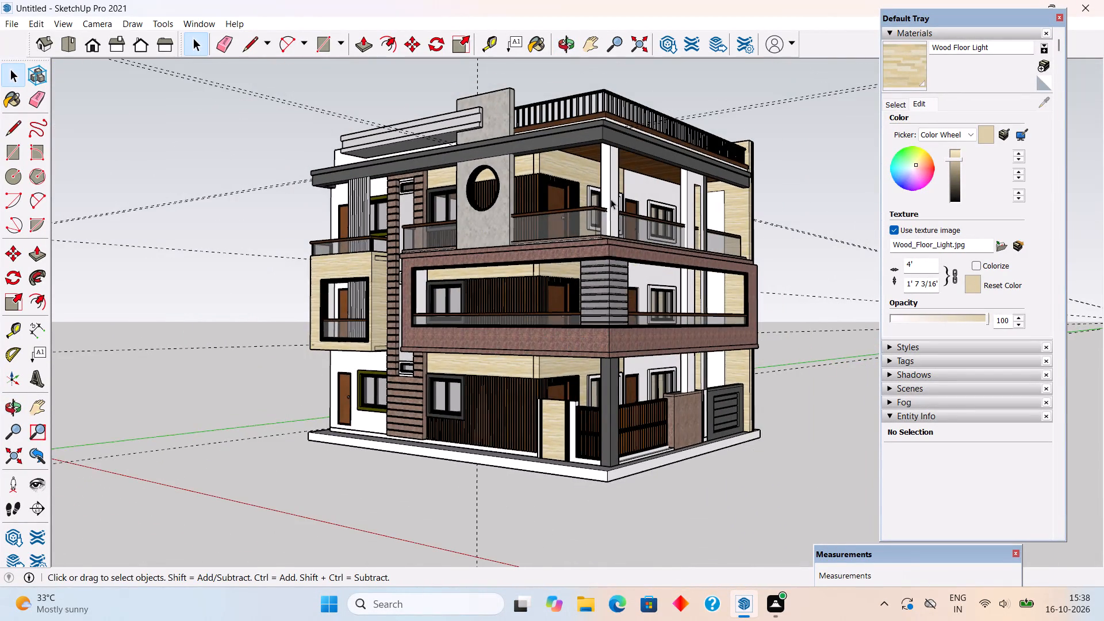
scroll(611, 199, "up", 4)
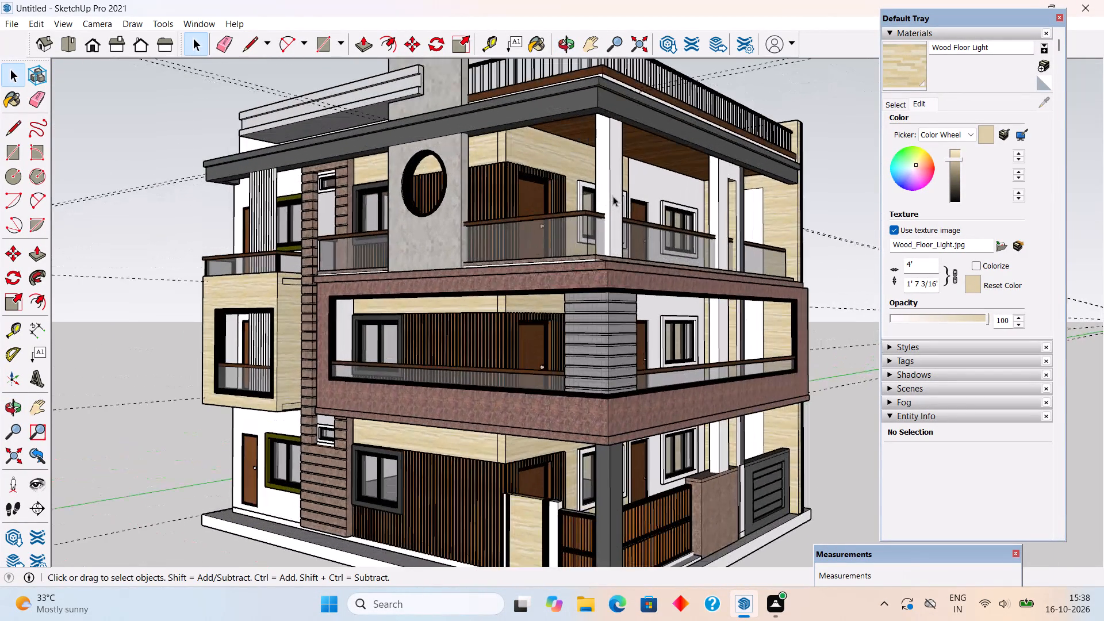
scroll(613, 202, "down", 2)
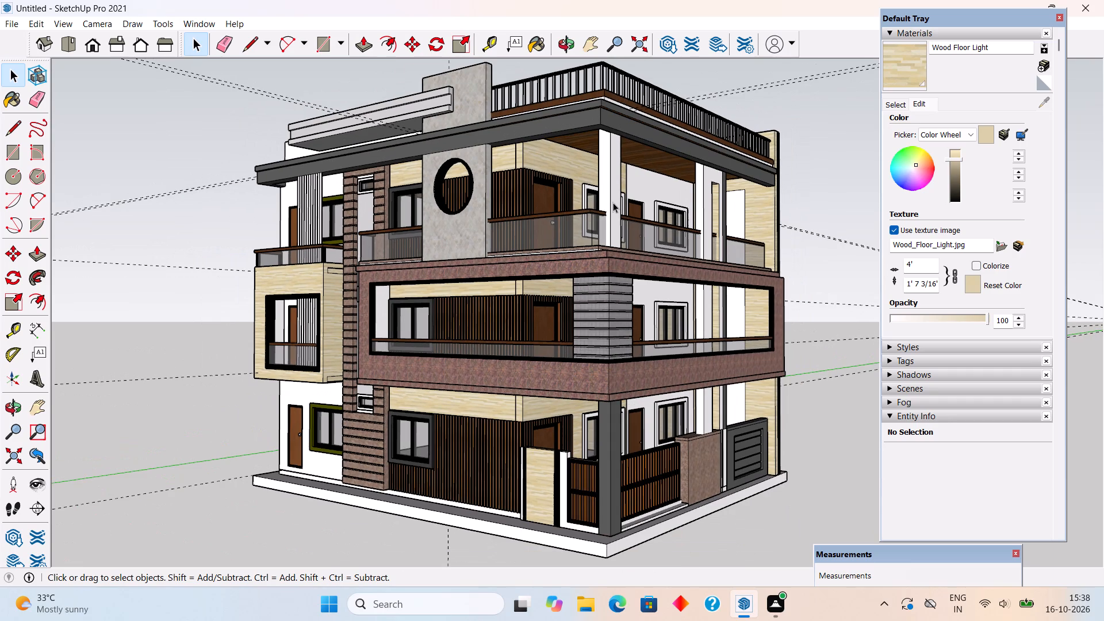
middle_click_drag(613, 202, 613, 203)
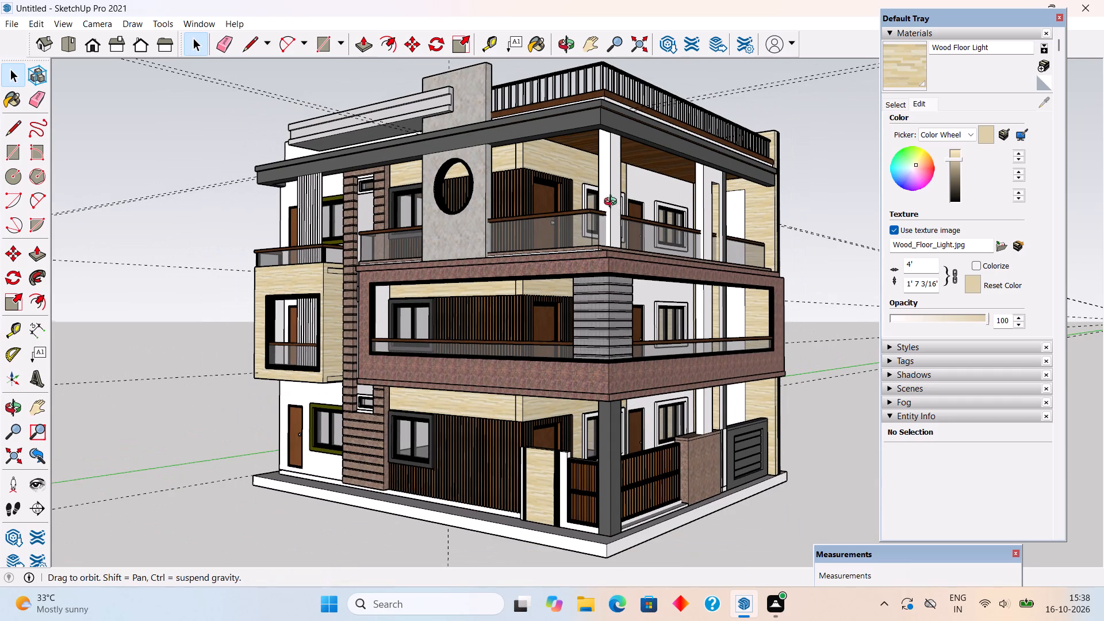
middle_click_drag(613, 203, 633, 218)
scroll(633, 218, "down", 1)
scroll(633, 218, "up", 1)
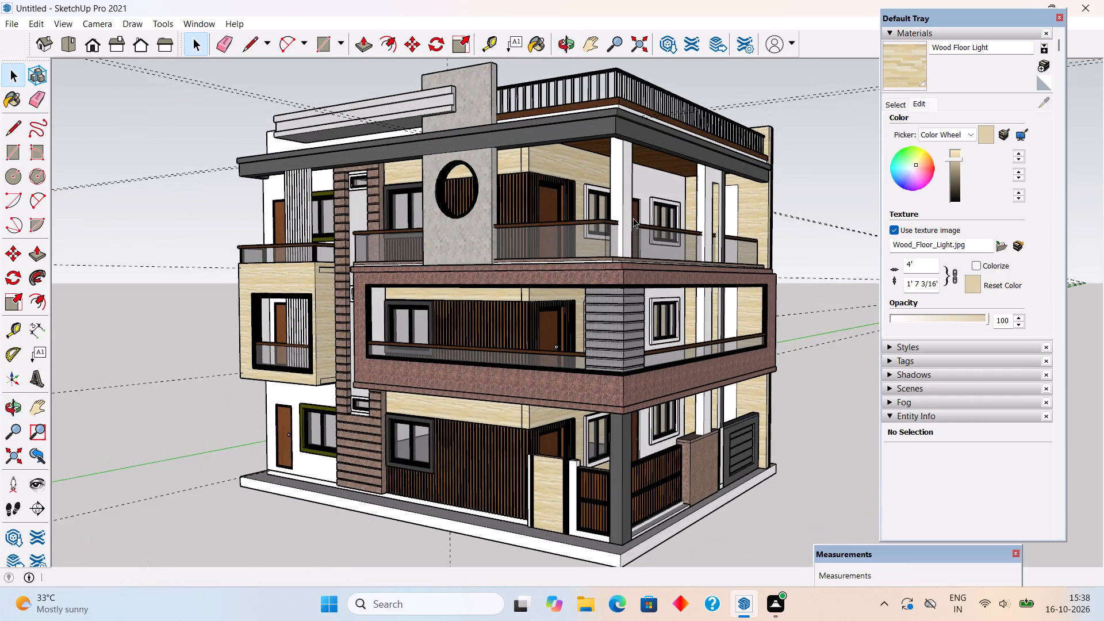
scroll(633, 218, "up", 1)
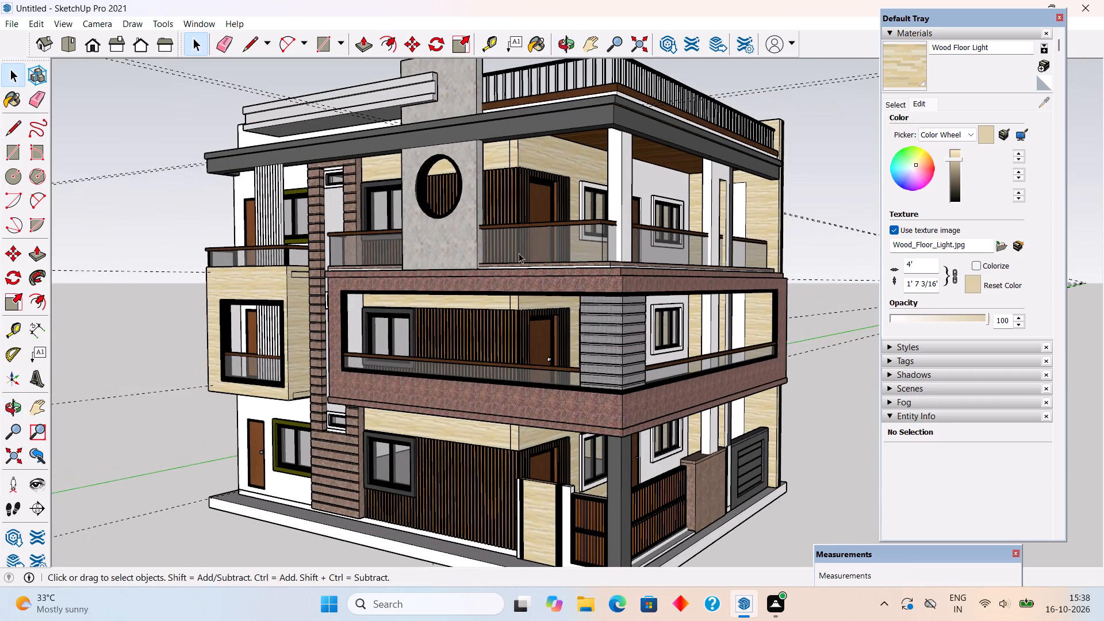
scroll(509, 254, "down", 1)
middle_click_drag(486, 254, 481, 254)
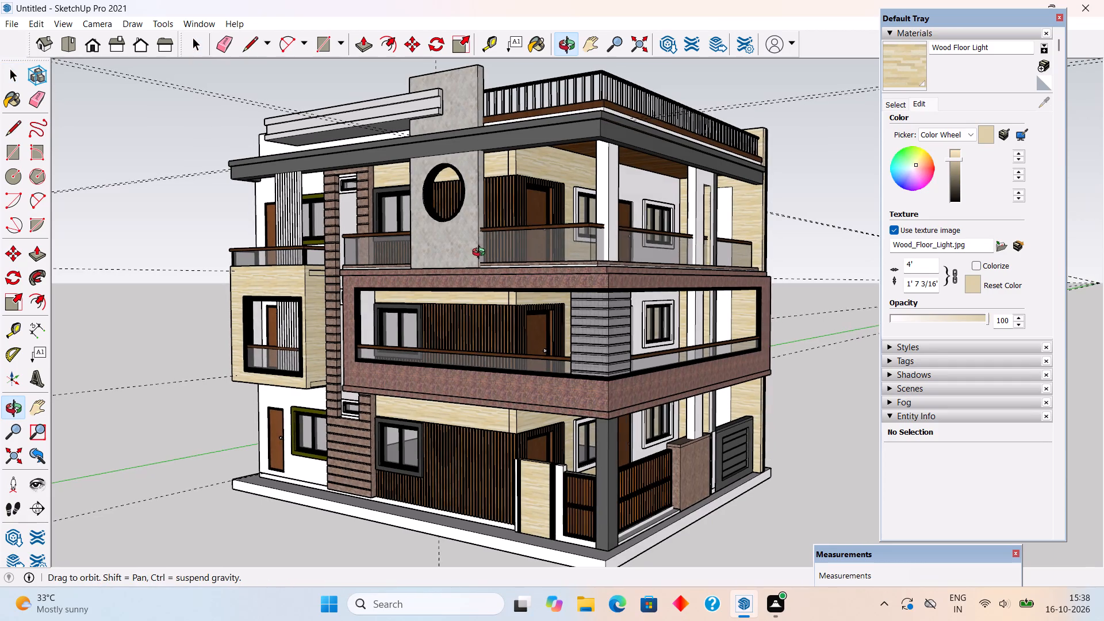
middle_click_drag(481, 254, 542, 254)
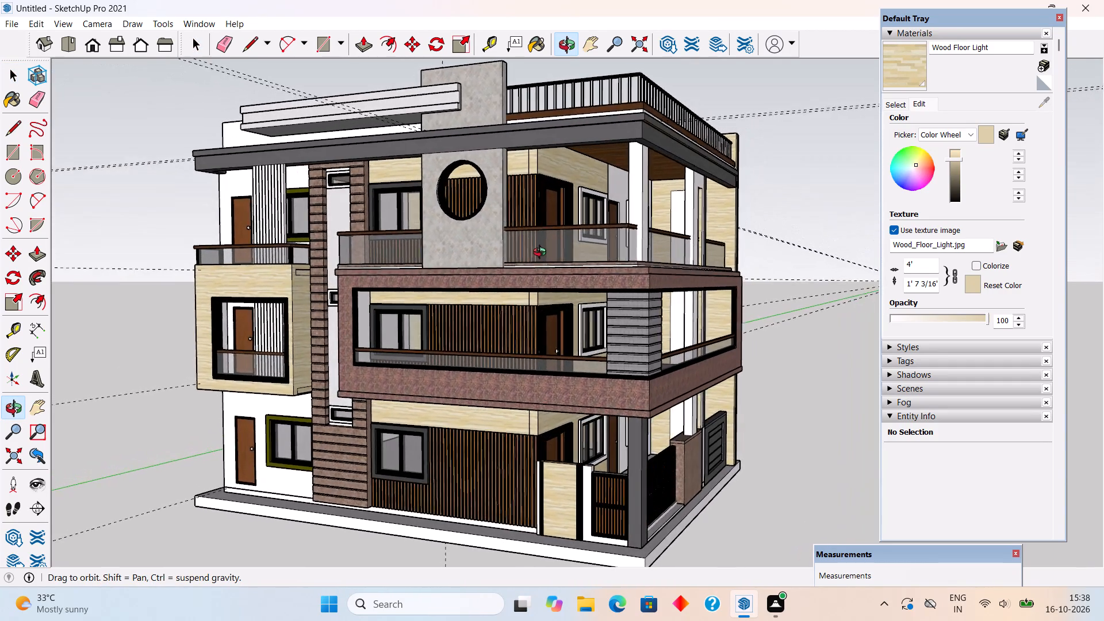
middle_click_drag(542, 254, 500, 254)
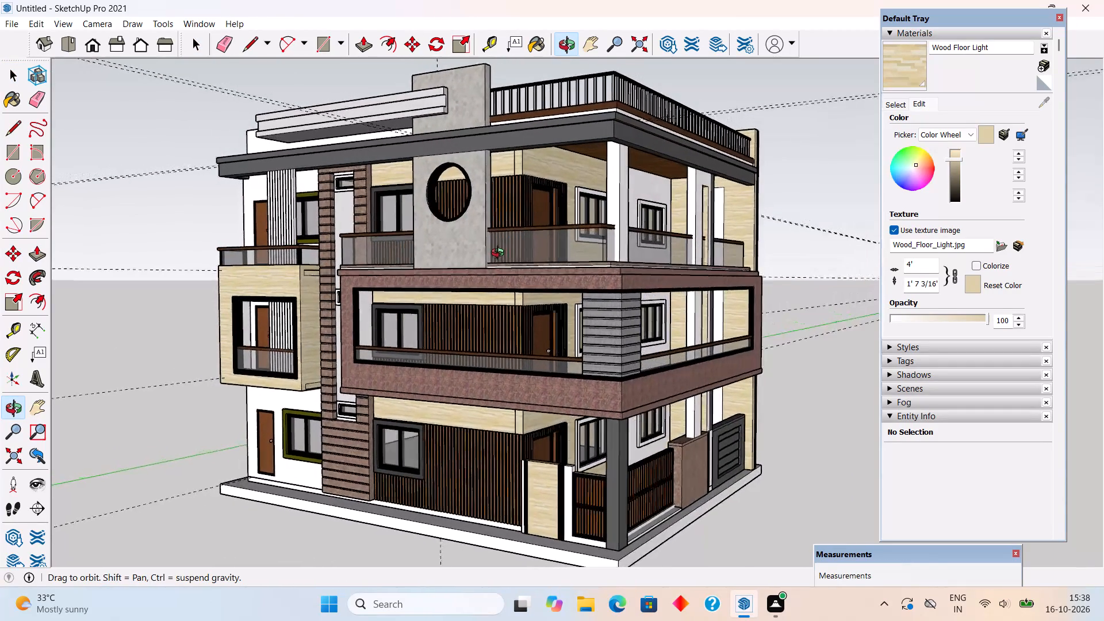
middle_click_drag(500, 254, 519, 257)
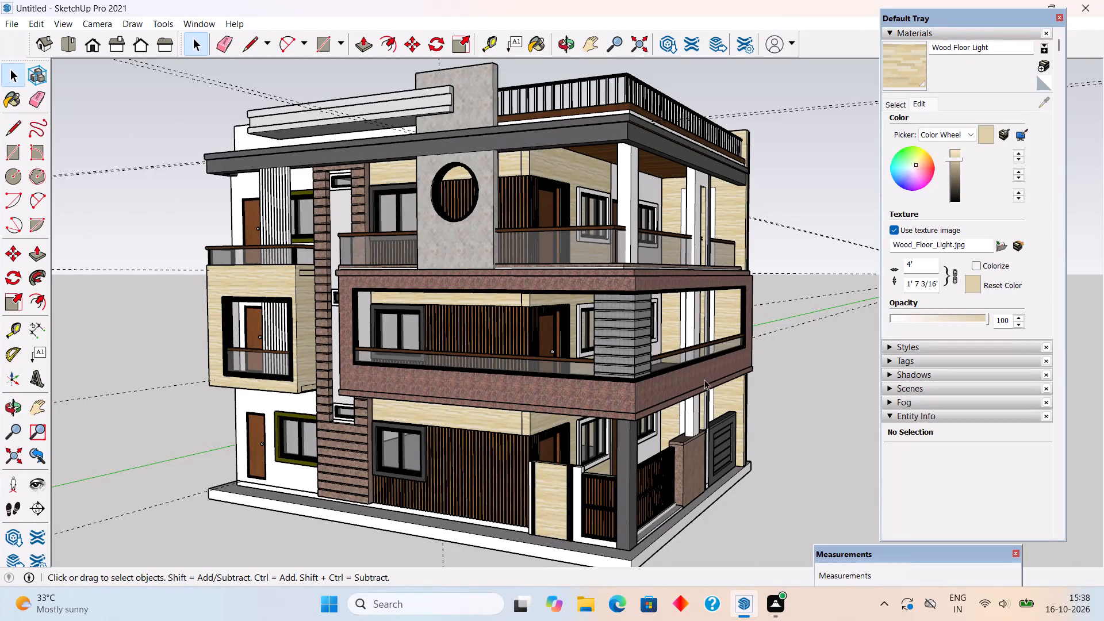
scroll(588, 517, "up", 2)
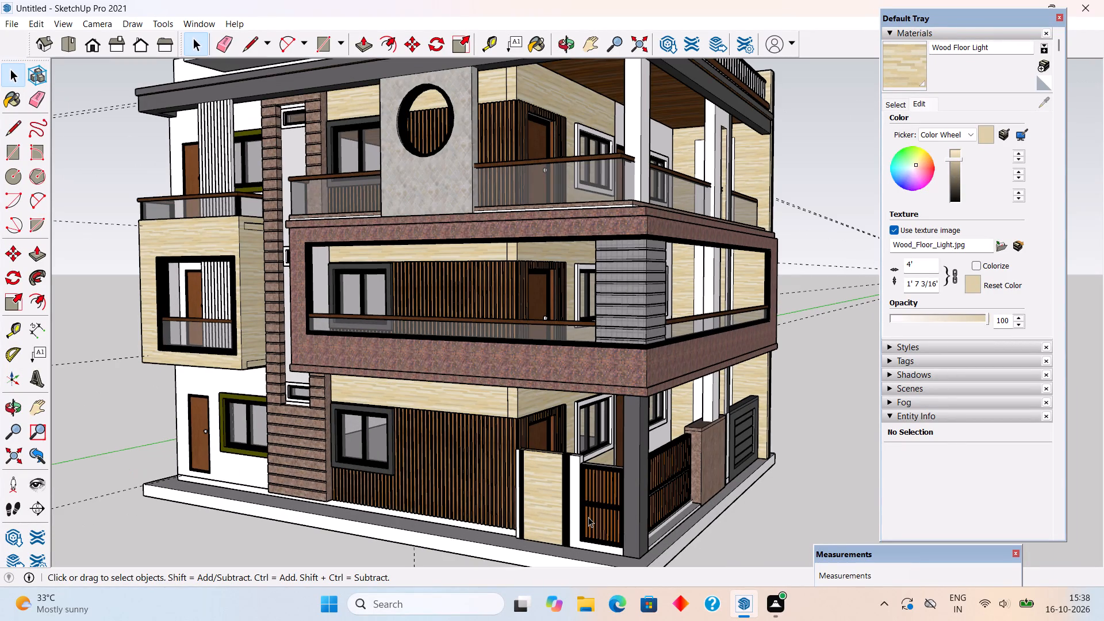
Inside the upper plinth slab group, Push/Pull the side face at the ground-floor door corner outward 8 3/8".
middle_click_drag(260, 447, 371, 400)
scroll(371, 400, "down", 4)
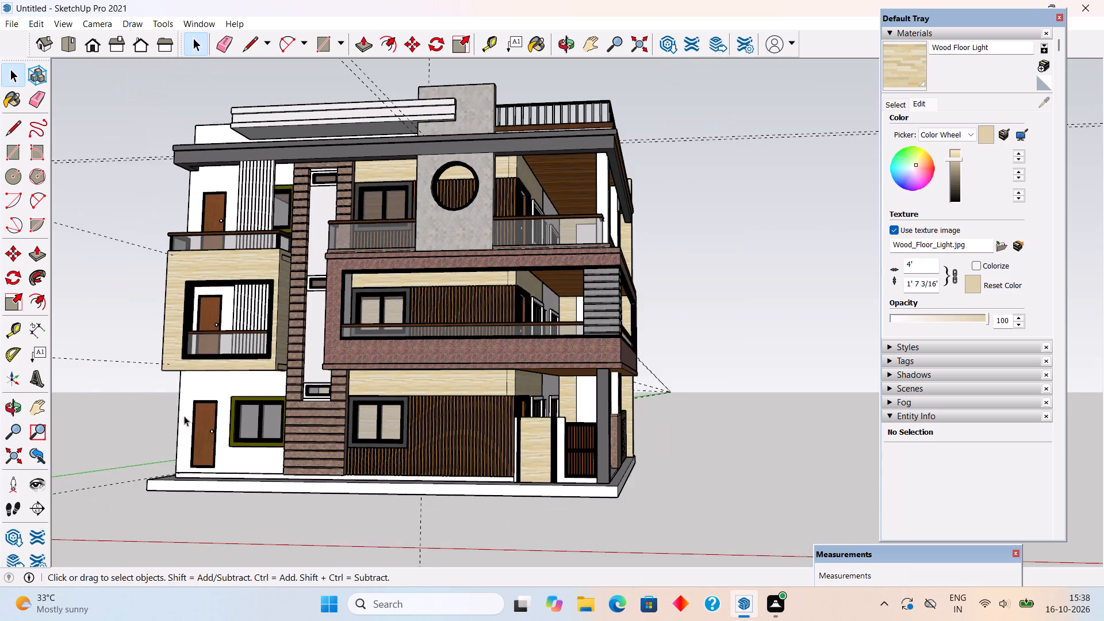
middle_click_drag(163, 457, 317, 441)
scroll(200, 410, "down", 4)
middle_click_drag(211, 439, 226, 493)
scroll(240, 160, "down", 5)
middle_click_drag(240, 225, 239, 389)
scroll(241, 504, "up", 9)
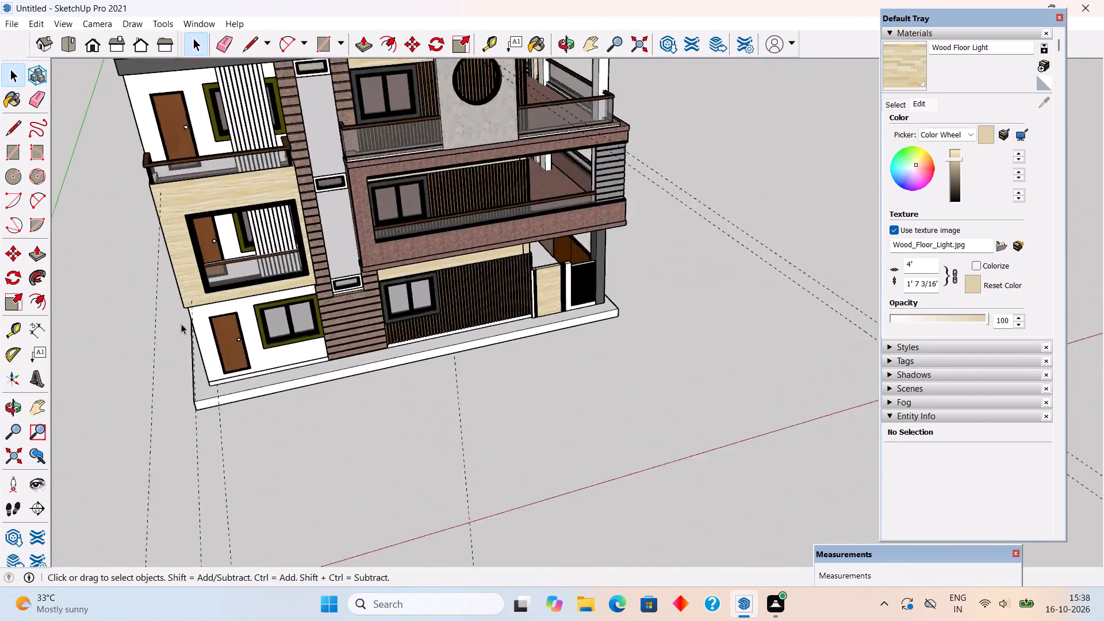
scroll(181, 324, "up", 13)
middle_click_drag(282, 428, 248, 404)
scroll(248, 404, "up", 1)
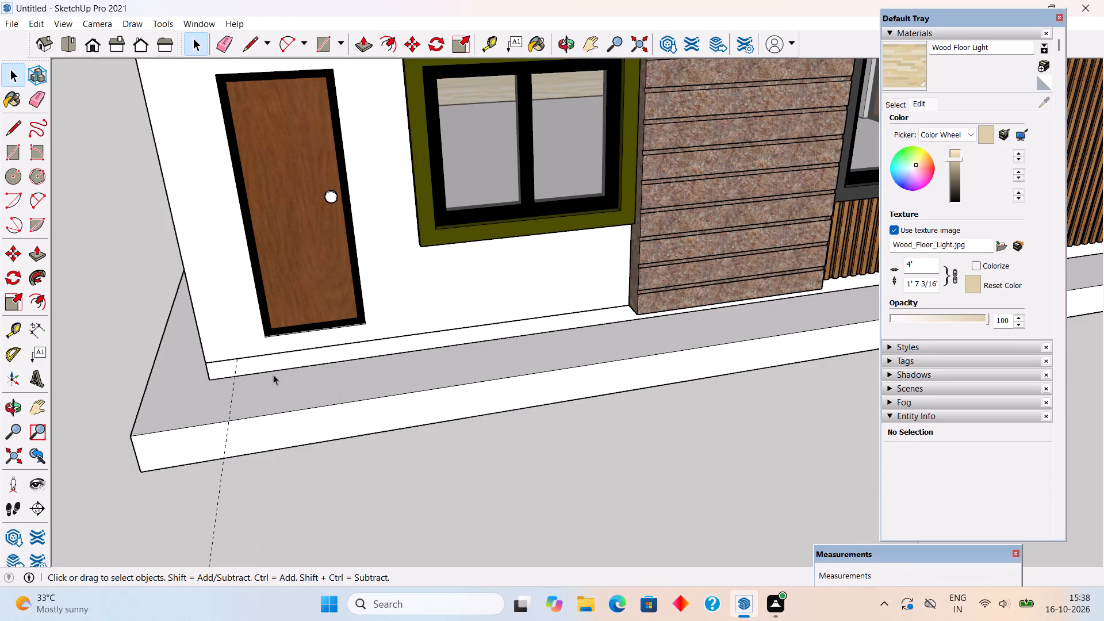
middle_click_drag(274, 370, 424, 328)
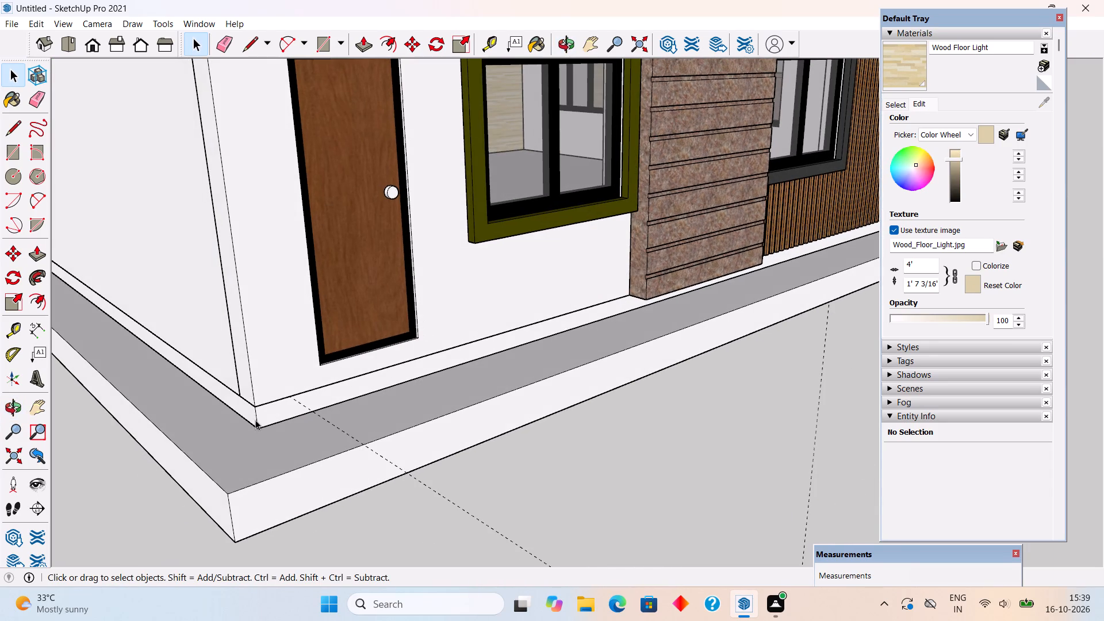
triple_click(237, 405)
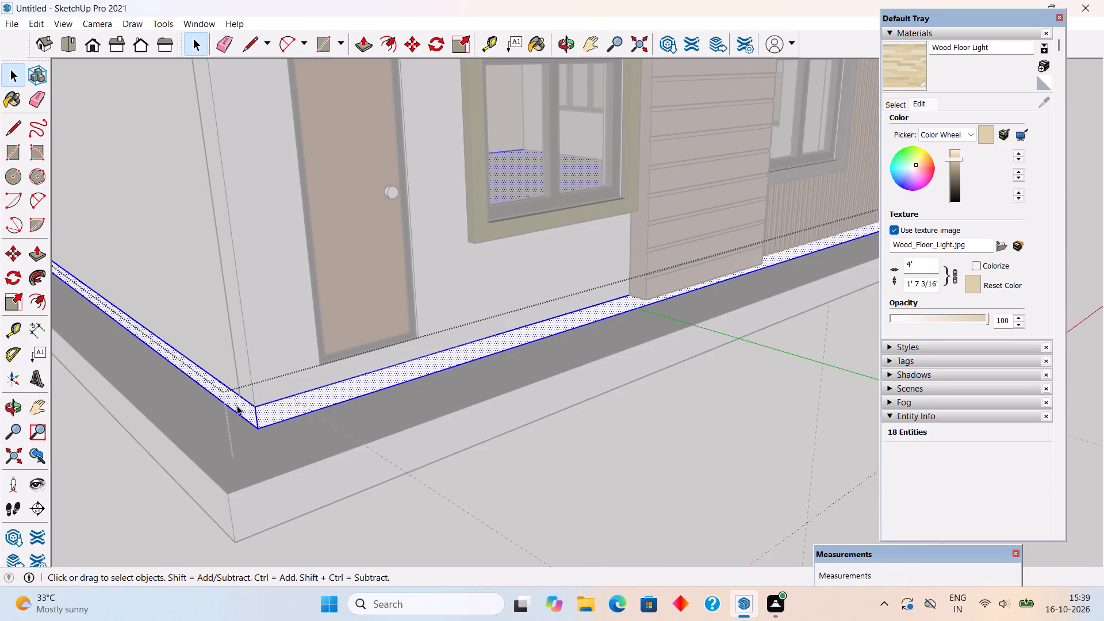
key("p")
left_click(237, 405)
left_click(209, 434)
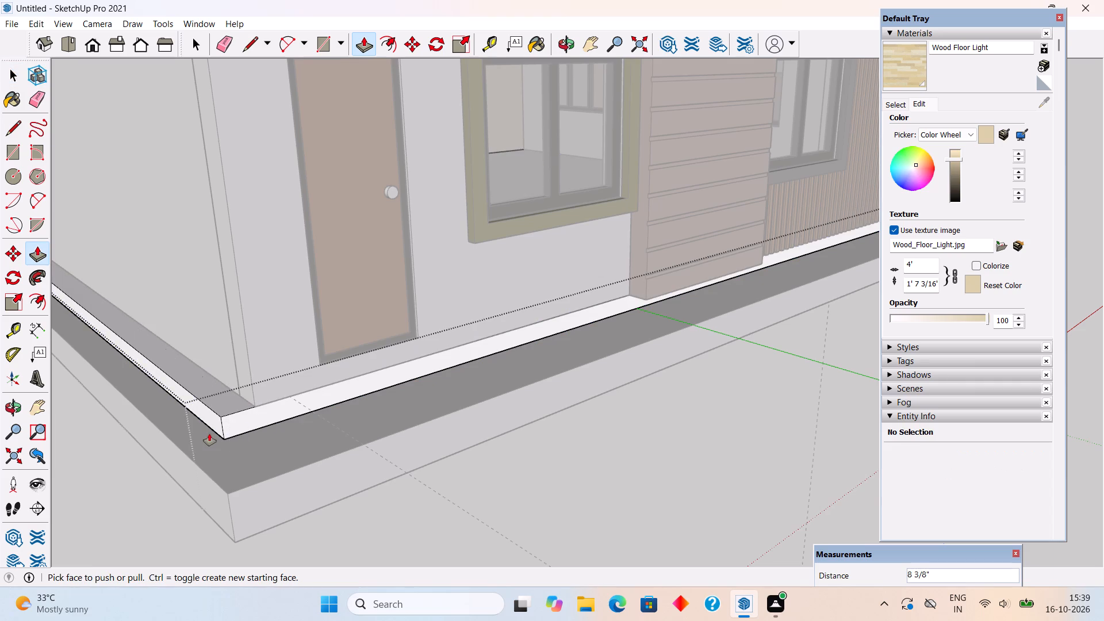
Push/Pull the upper plinth slab's front face outward to the front of the stone-clad pier and close the group.
left_click(249, 424)
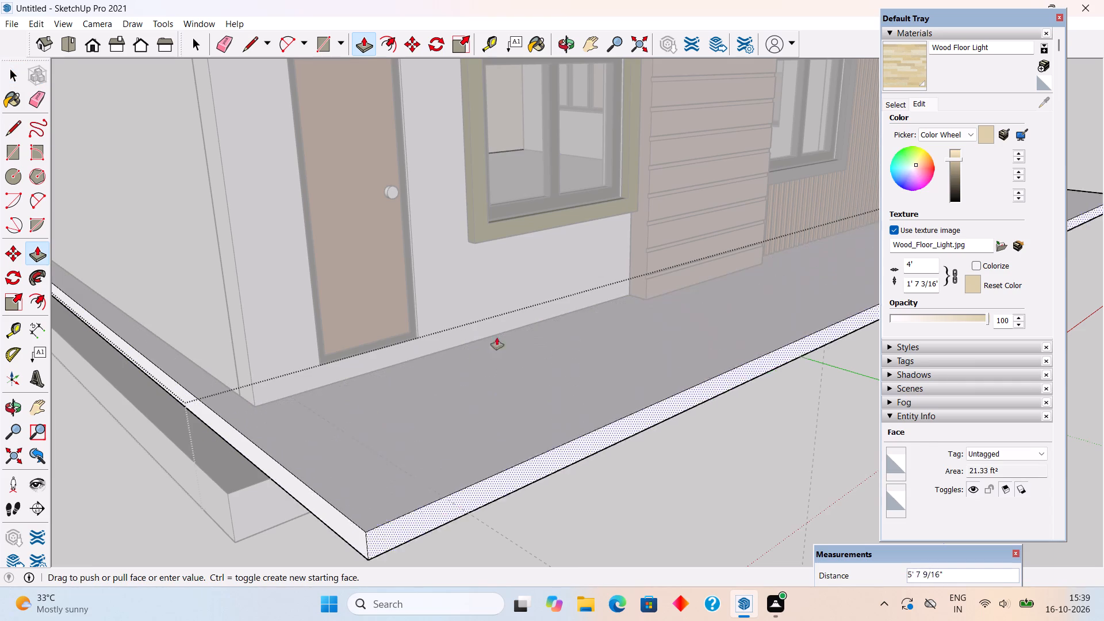
left_click(650, 250)
key("space")
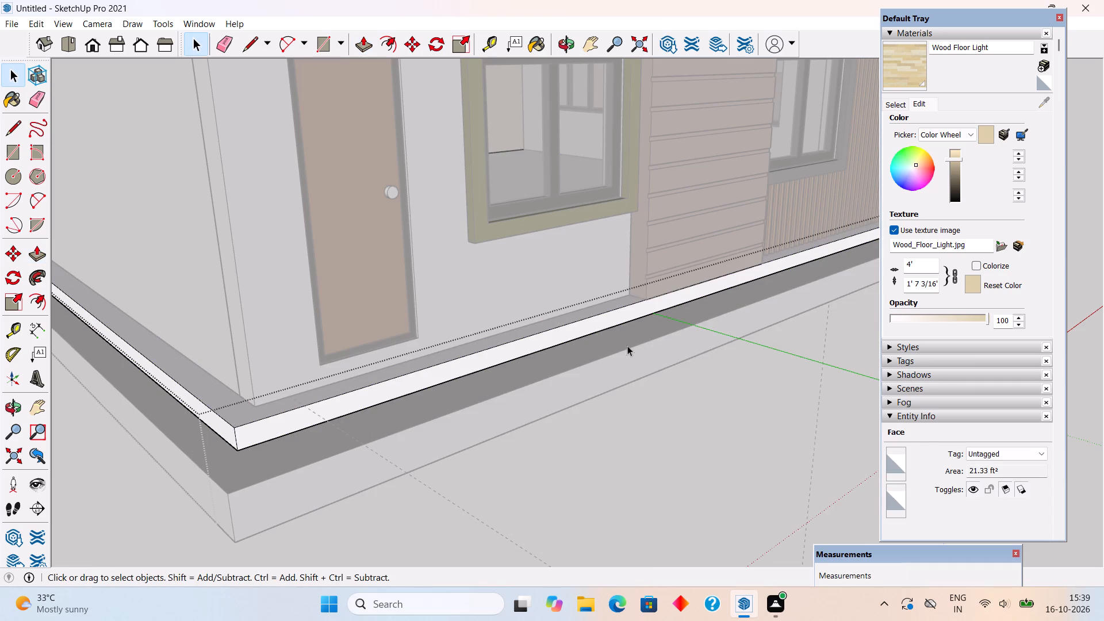
left_click(573, 466)
Examine the extended upper plinth slab along the front facade and around to its end at the gate-corner column.
scroll(523, 399, "down", 7)
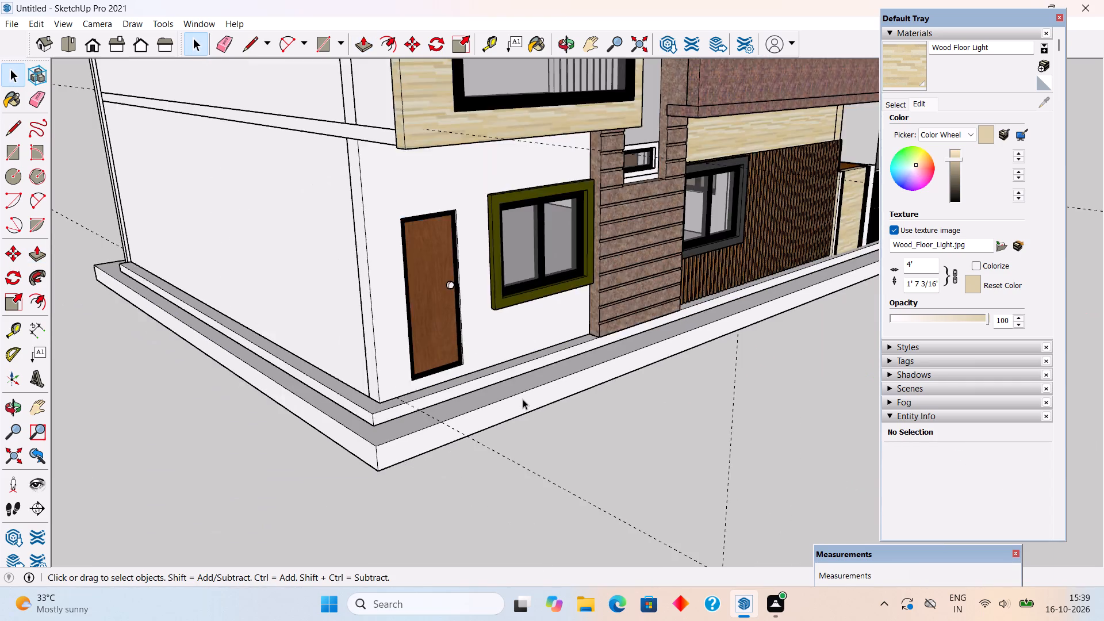
scroll(523, 399, "down", 5)
middle_click_drag(688, 430, 281, 424)
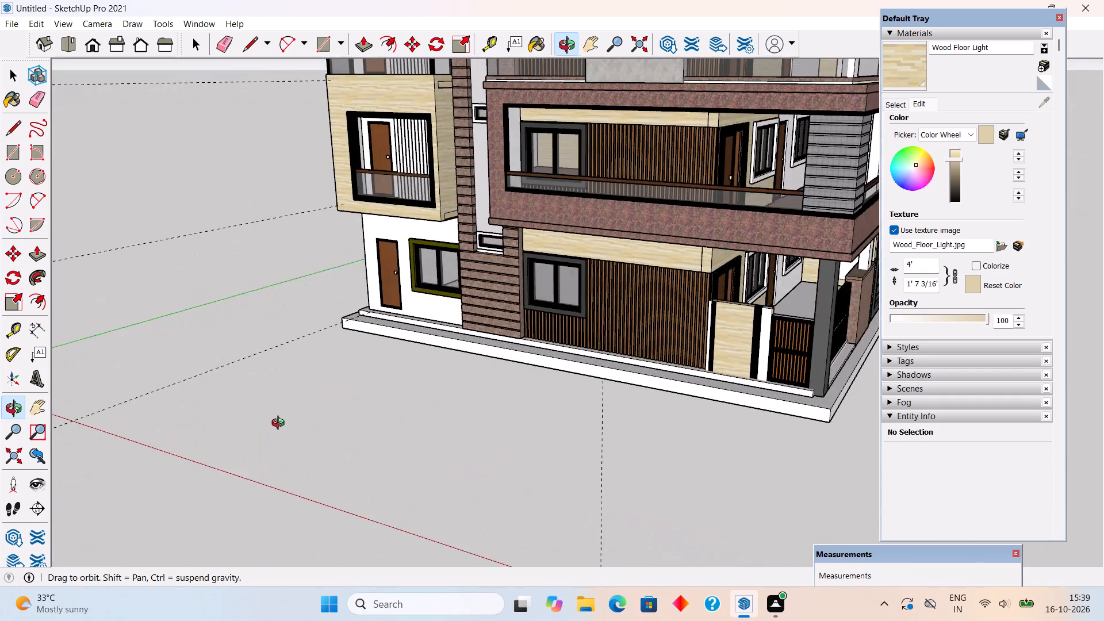
middle_click_drag(281, 424, 239, 453)
scroll(646, 421, "down", 3)
middle_click_drag(737, 431, 615, 412)
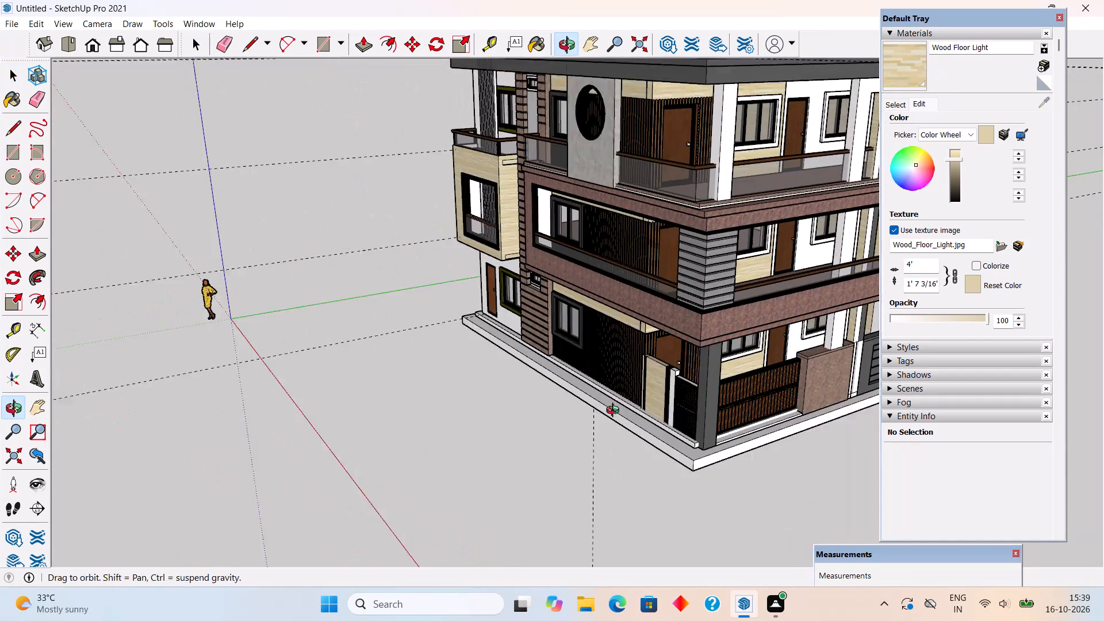
middle_click_drag(615, 412, 592, 402)
scroll(651, 448, "up", 13)
middle_click_drag(647, 420, 638, 420)
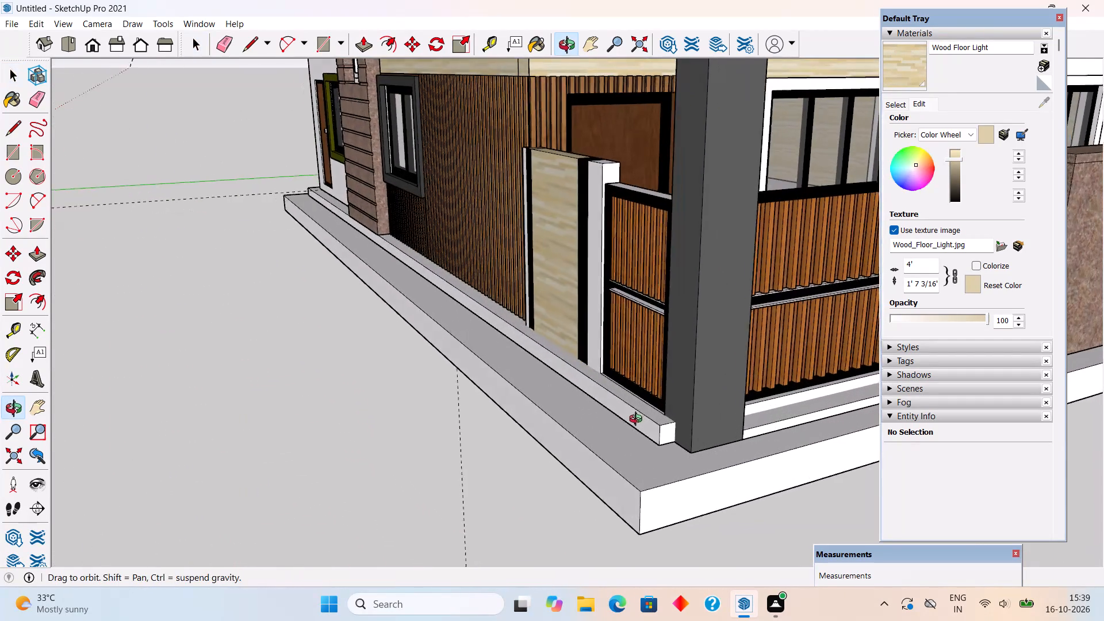
middle_click_drag(638, 420, 584, 454)
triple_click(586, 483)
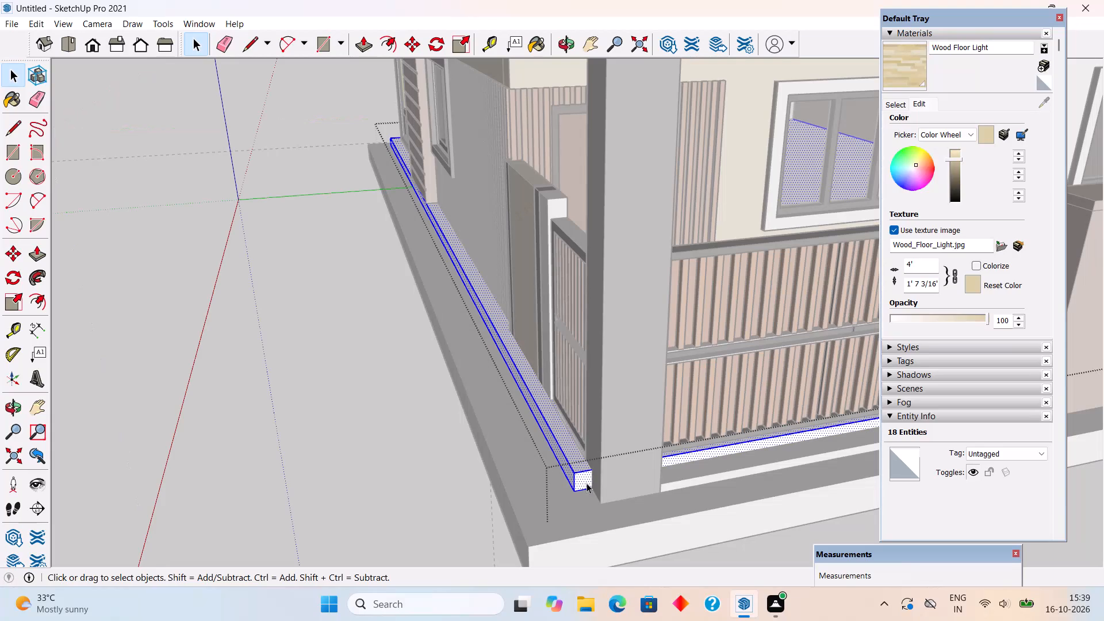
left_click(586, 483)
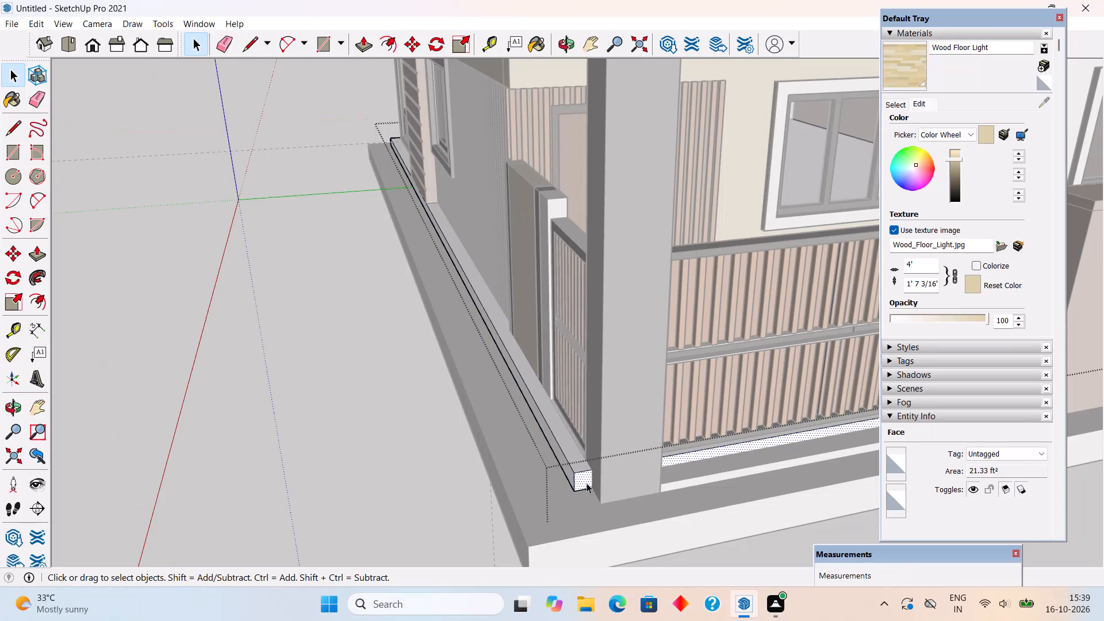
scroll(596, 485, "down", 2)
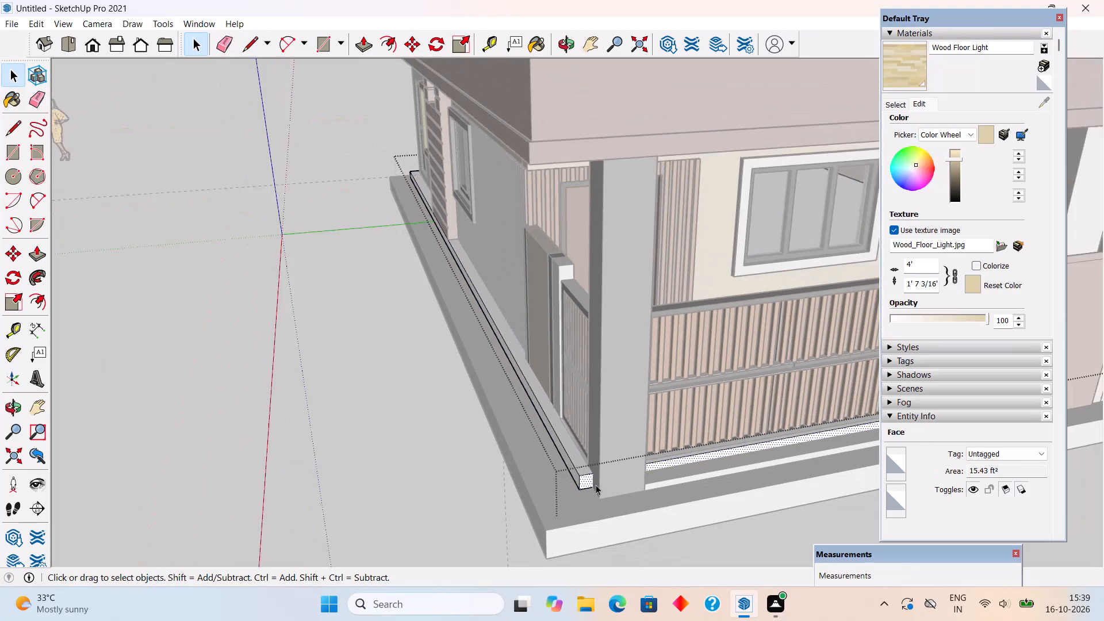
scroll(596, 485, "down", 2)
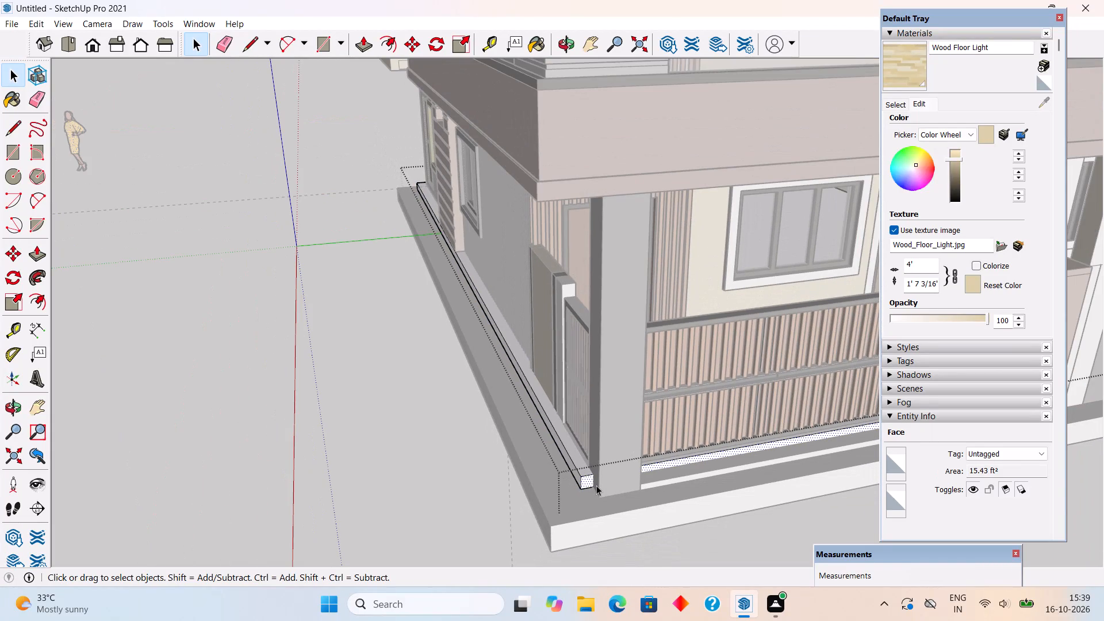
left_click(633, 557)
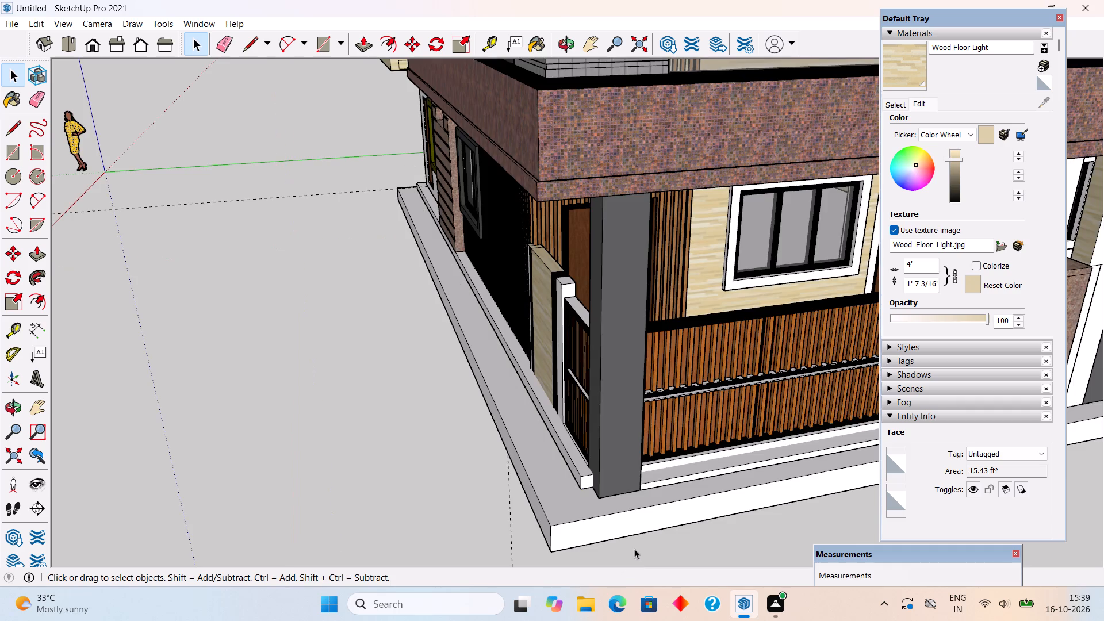
Examine how the upper plinth slab meets the grey corner column and gates, and check the base against the whole house.
middle_click_drag(606, 435, 549, 386)
scroll(550, 352, "down", 10)
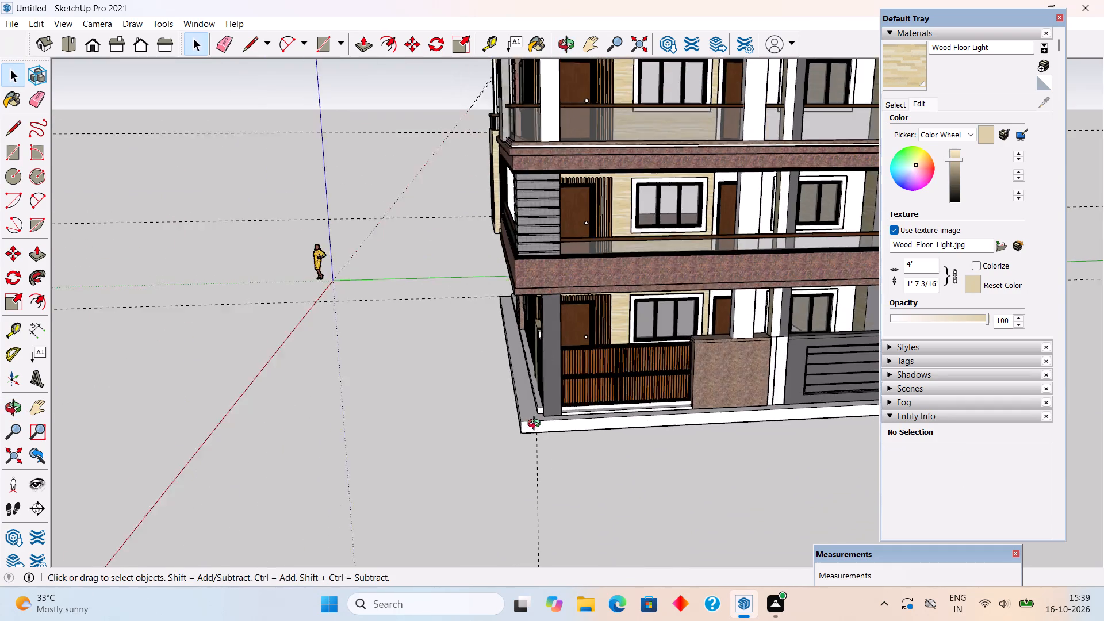
middle_click_drag(534, 422, 862, 449)
scroll(862, 449, "down", 3)
middle_click_drag(759, 467, 899, 448)
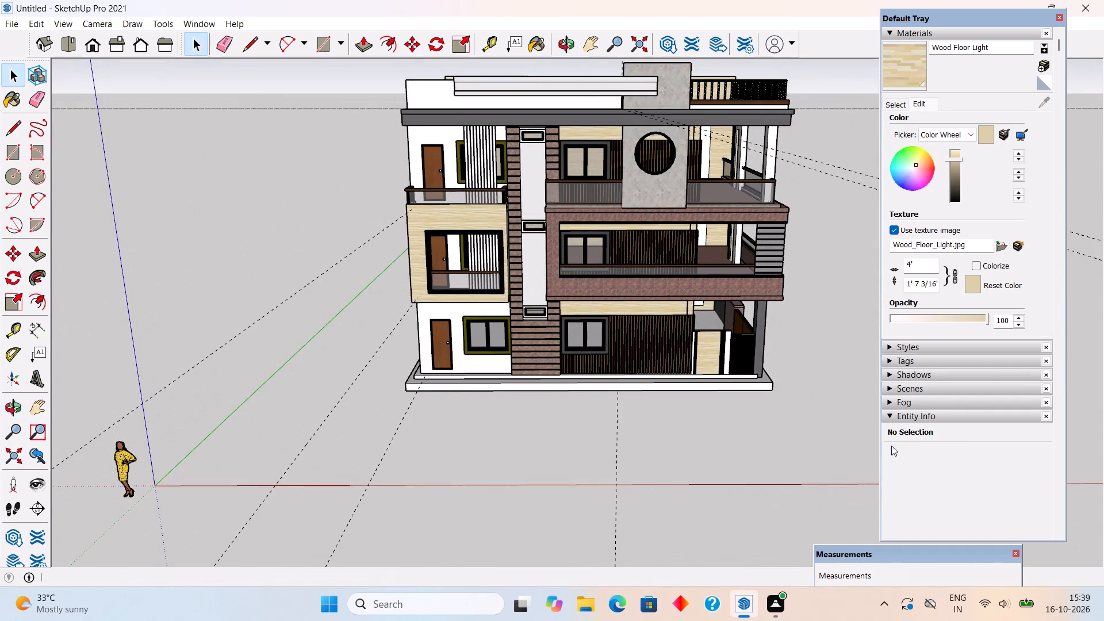
scroll(765, 372, "up", 13)
middle_click_drag(748, 384, 634, 372)
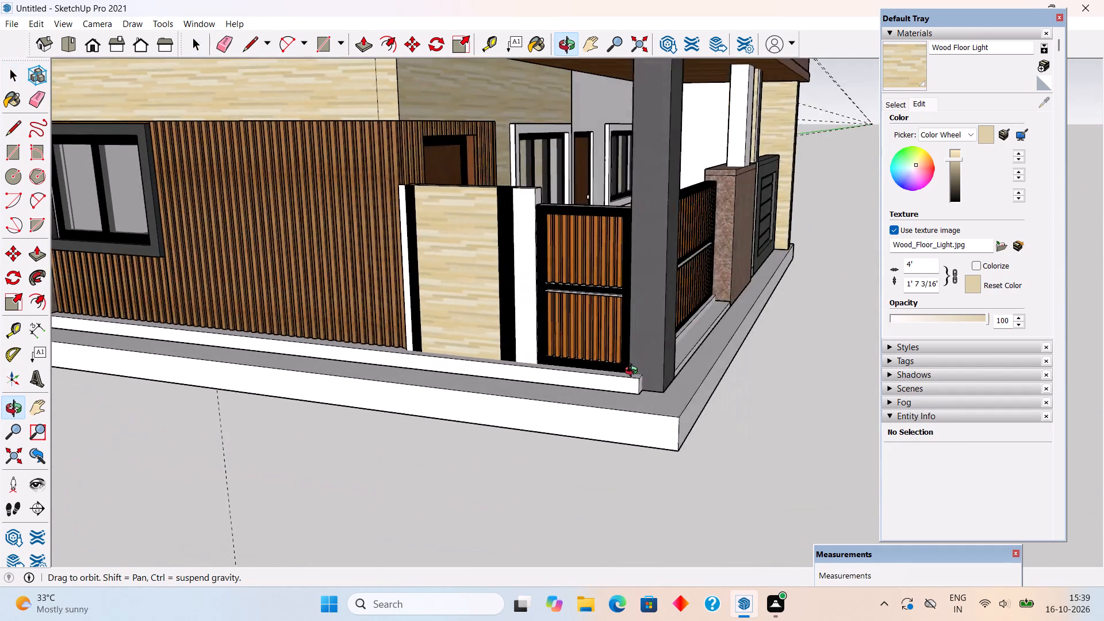
middle_click_drag(634, 372, 508, 394)
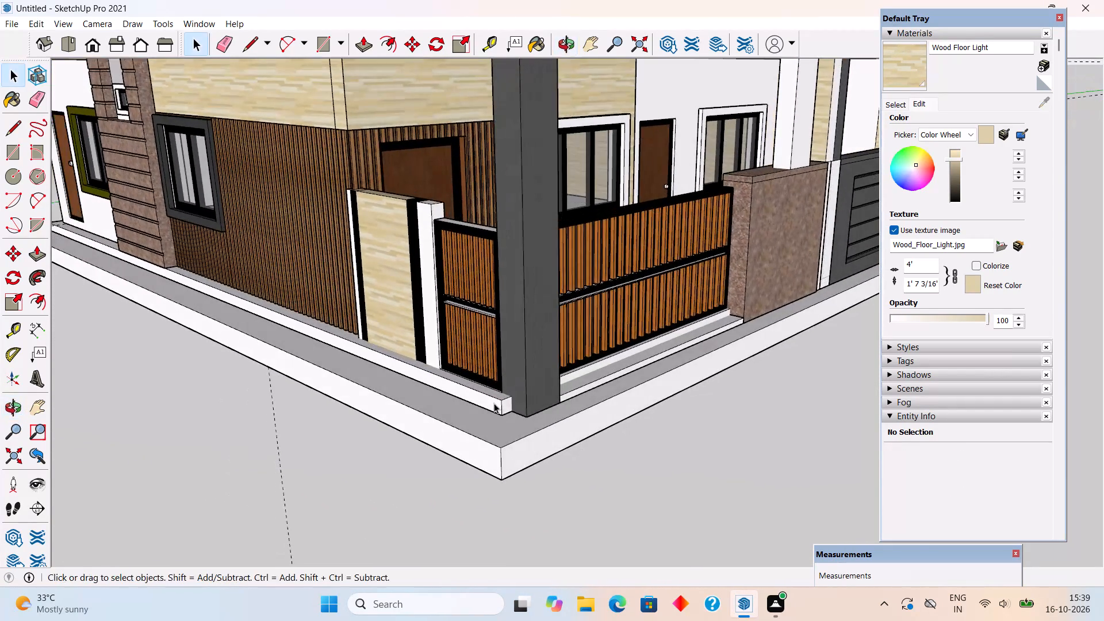
scroll(508, 404, "up", 2)
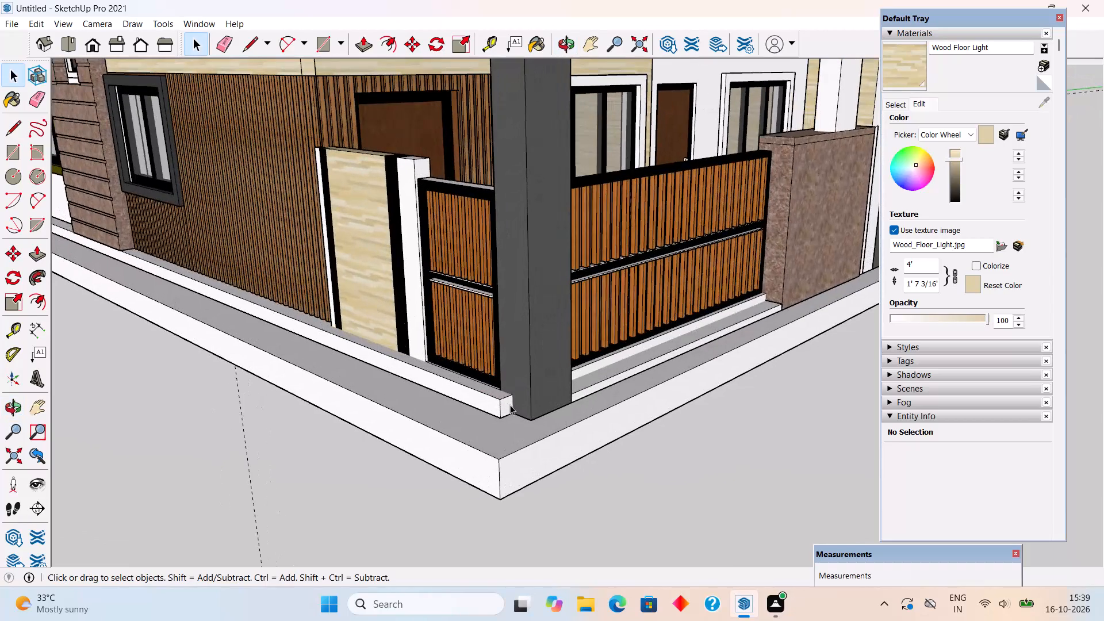
middle_click_drag(543, 409, 431, 546)
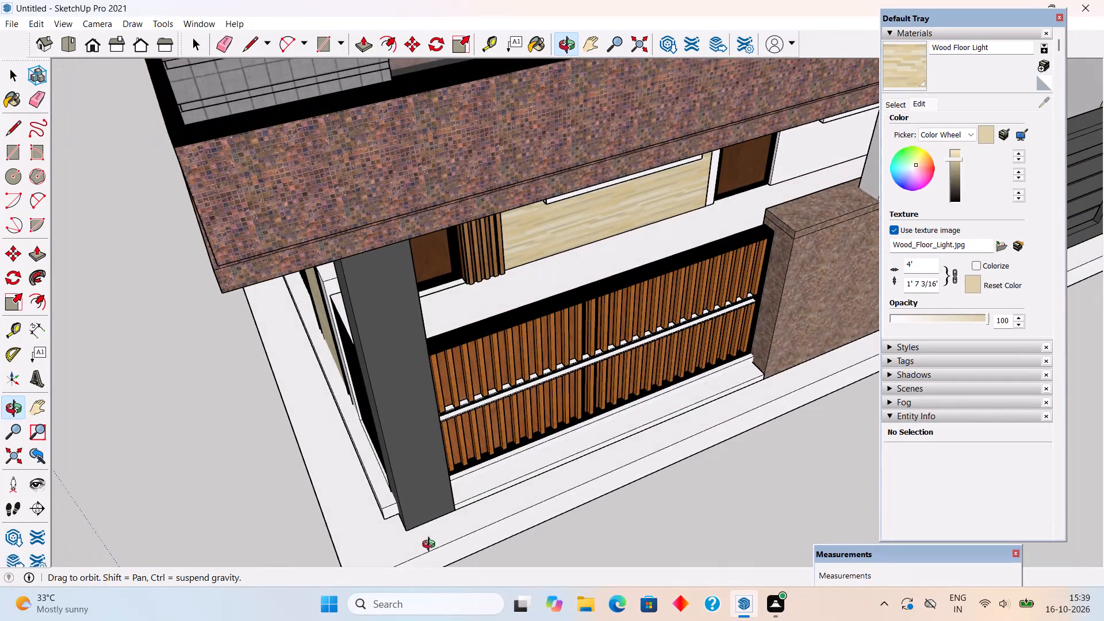
middle_click_drag(431, 546, 487, 476)
scroll(447, 480, "up", 3)
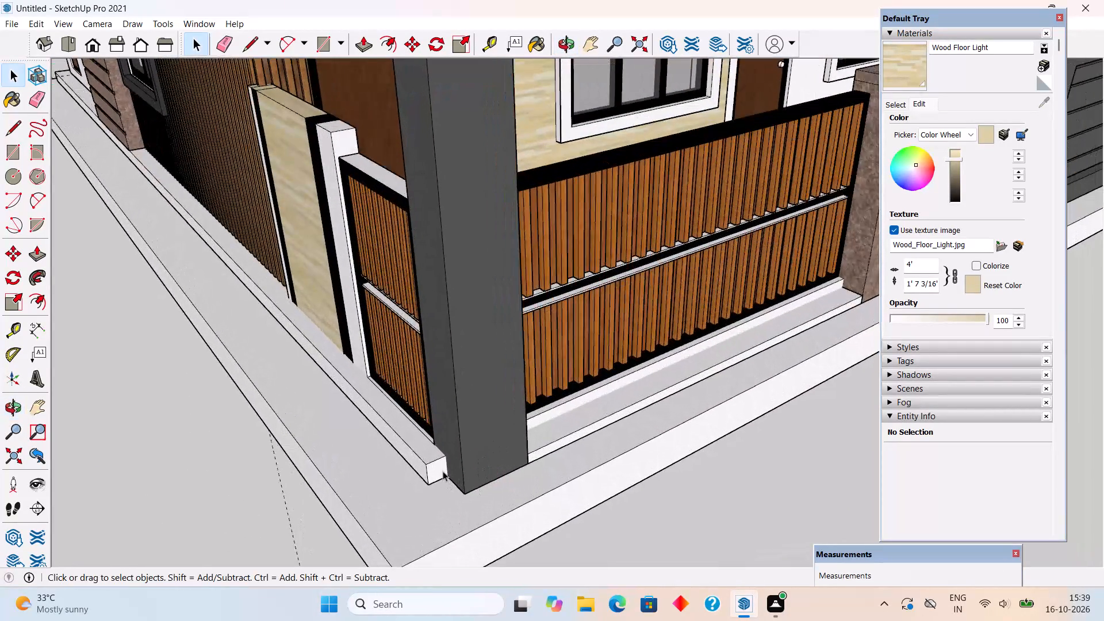
scroll(443, 471, "down", 9)
scroll(619, 478, "down", 4)
scroll(505, 444, "down", 3)
scroll(505, 444, "up", 1)
scroll(505, 444, "down", 9)
middle_click_drag(576, 299, 582, 289)
scroll(577, 460, "up", 2)
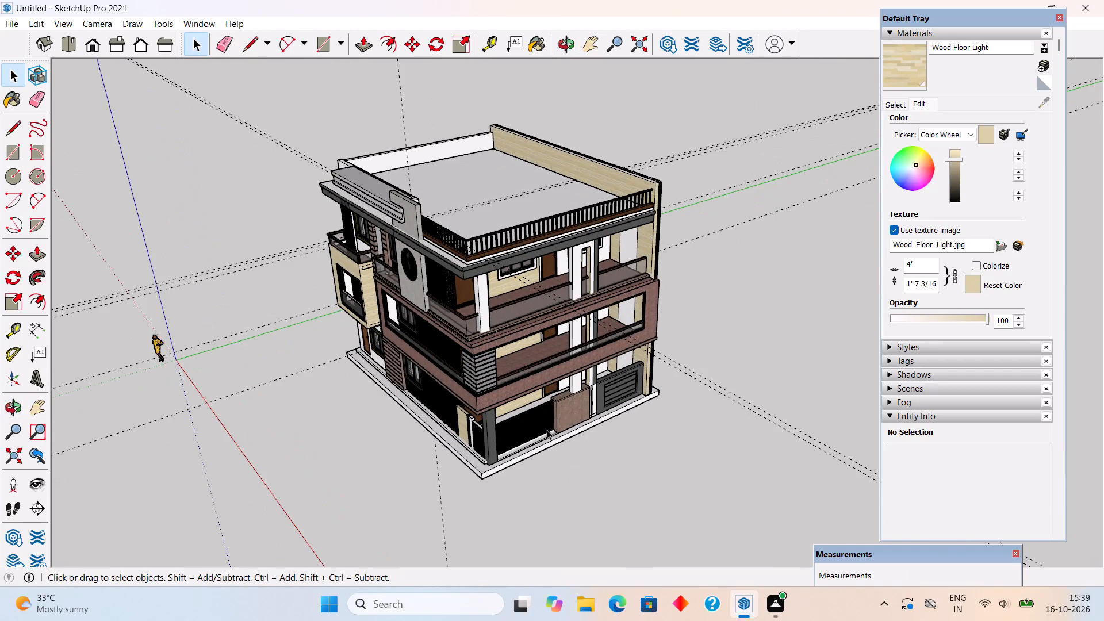
scroll(569, 416, "up", 4)
middle_click_drag(578, 384, 402, 248)
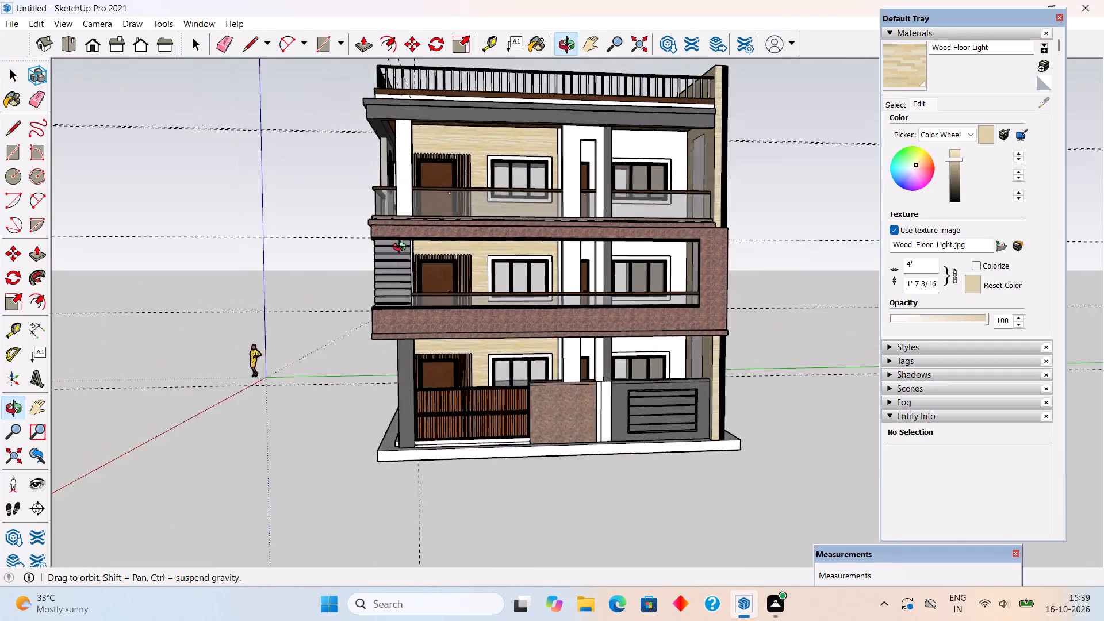
middle_click_drag(402, 248, 593, 329)
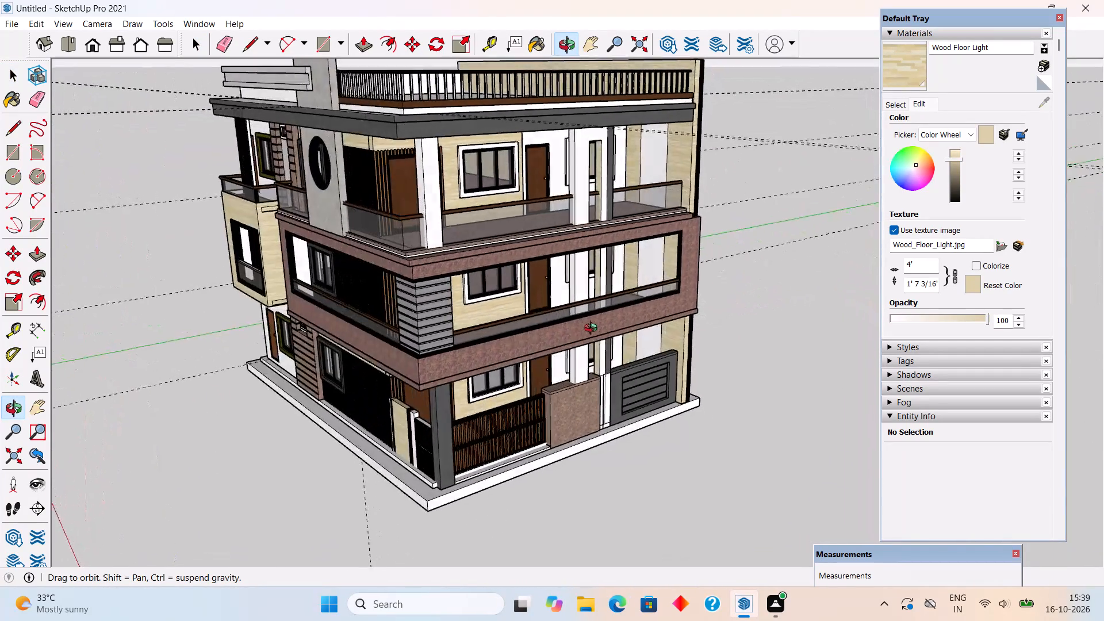
middle_click_drag(593, 329, 598, 330)
Delete all construction guides from the house model.
scroll(598, 330, "down", 5)
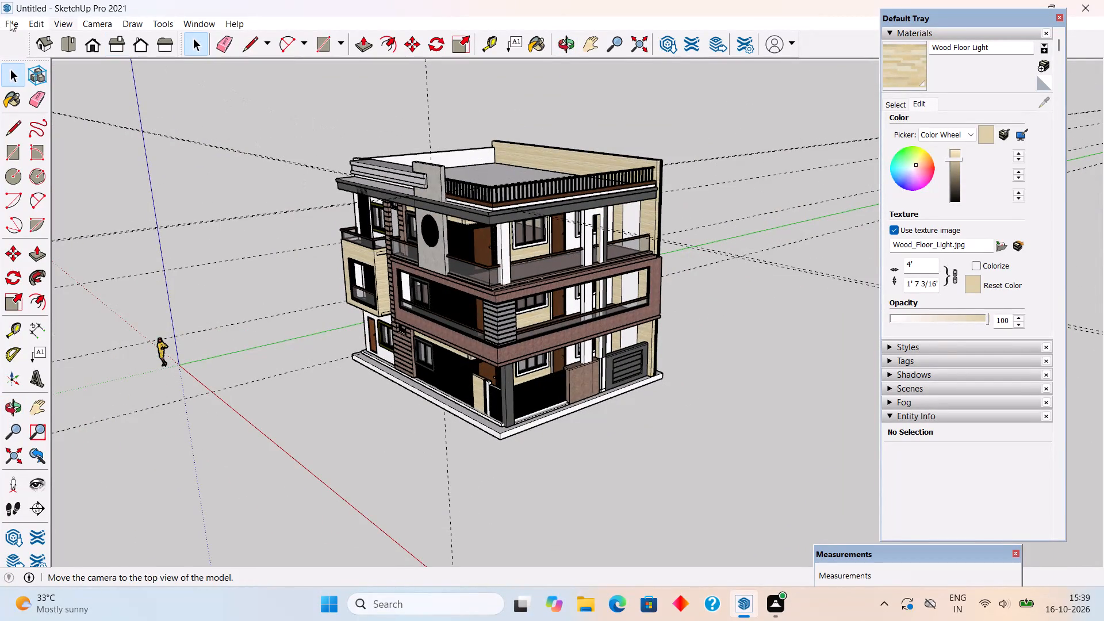
left_click(38, 23)
left_click(105, 152)
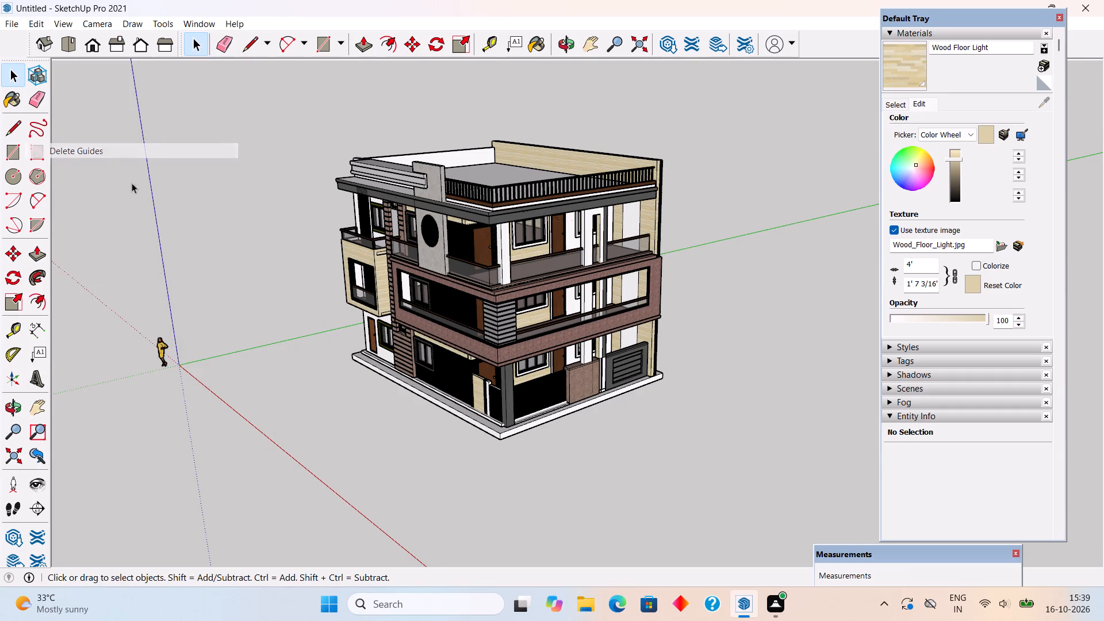
Examine the finished house exterior from the front, the gate corner and above, checking the facade, balconies, roof and plinth.
middle_click_drag(359, 313, 490, 287)
scroll(490, 287, "down", 4)
middle_click_drag(507, 292, 668, 220)
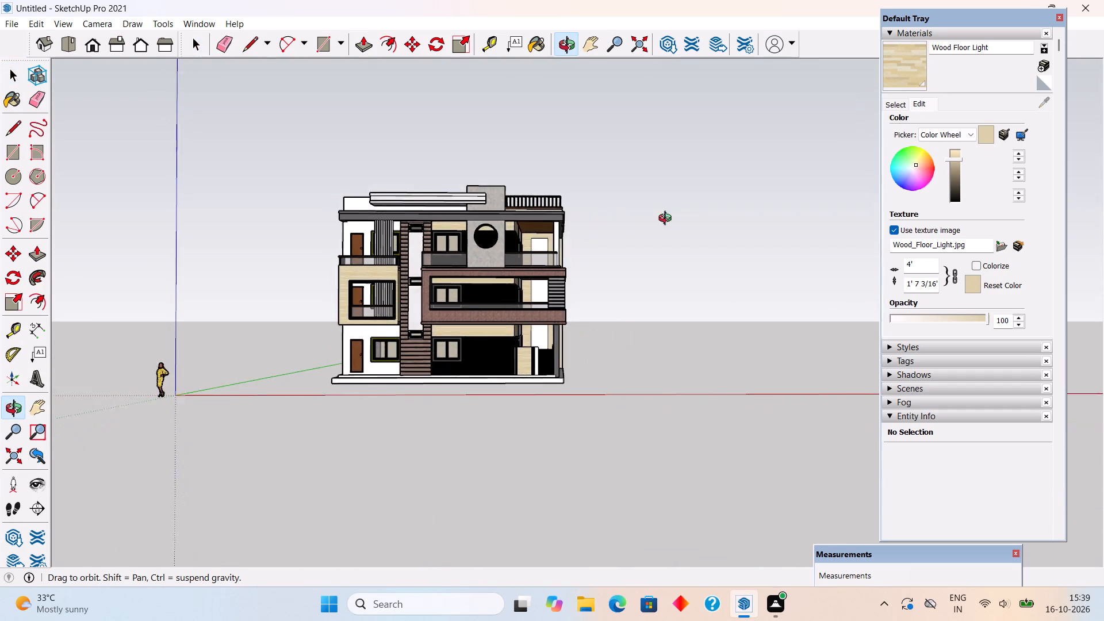
middle_click_drag(668, 220, 666, 218)
middle_click_drag(410, 322, 555, 320)
scroll(555, 320, "up", 3)
middle_click_drag(454, 352, 407, 383)
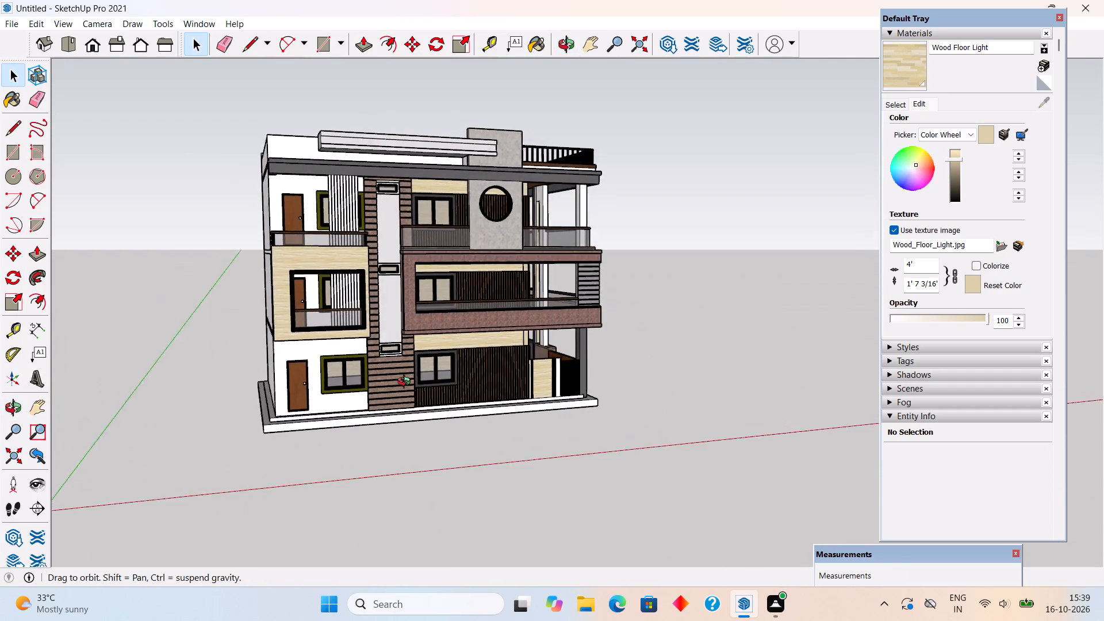
middle_click_drag(407, 383, 363, 380)
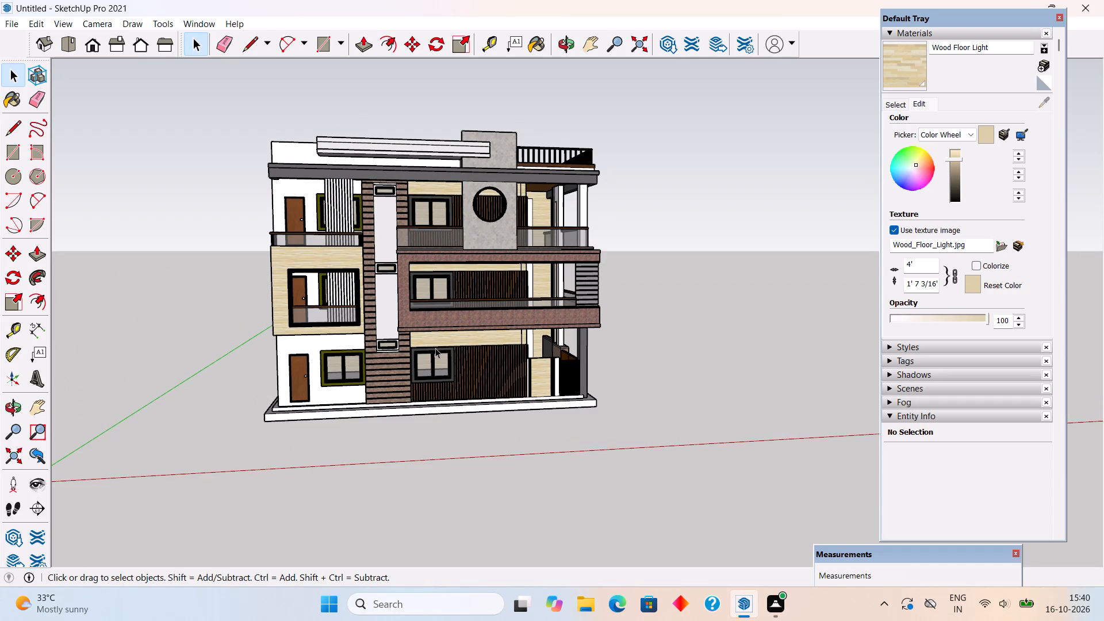
middle_click_drag(378, 338, 148, 305)
middle_click_drag(590, 301, 484, 312)
scroll(484, 312, "up", 2)
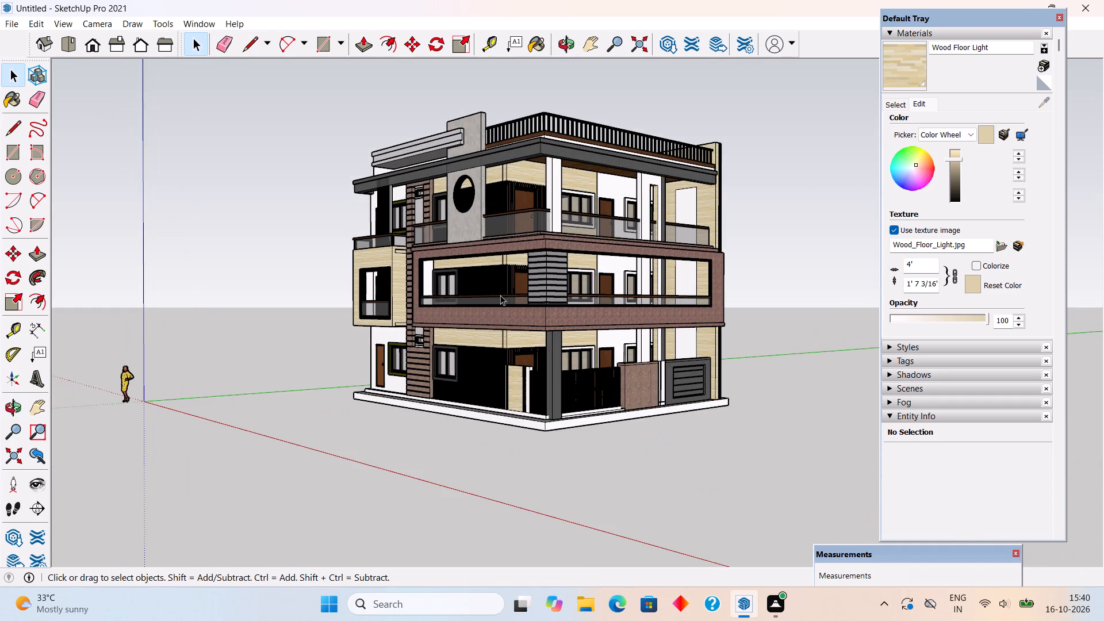
scroll(500, 295, "up", 3)
middle_click_drag(521, 326, 583, 423)
scroll(583, 423, "up", 1)
scroll(586, 408, "down", 2)
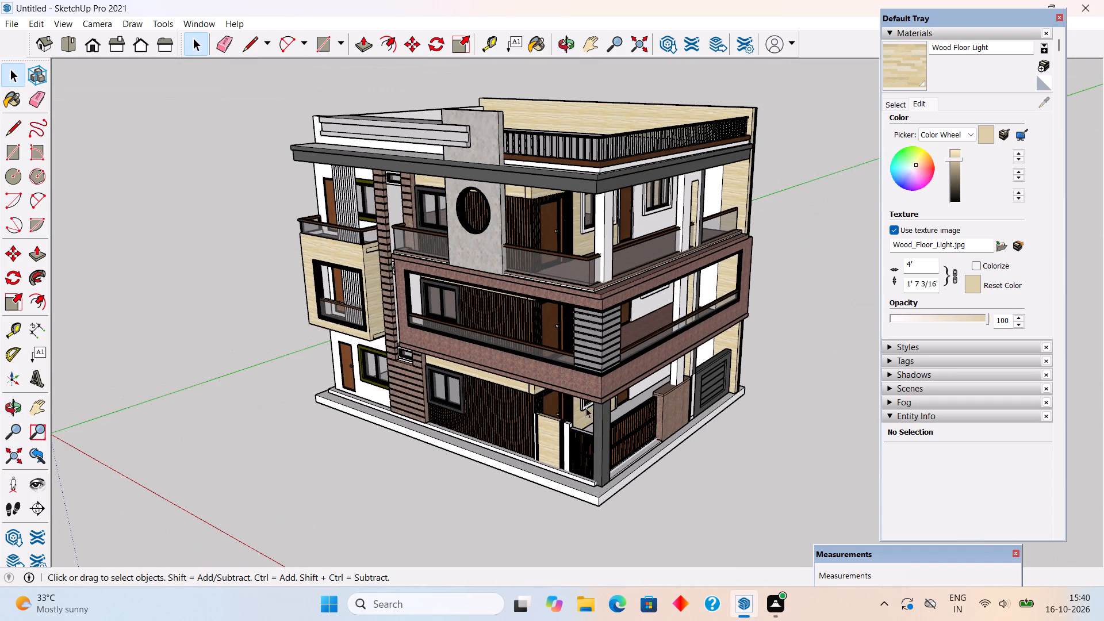
middle_click_drag(586, 408, 654, 281)
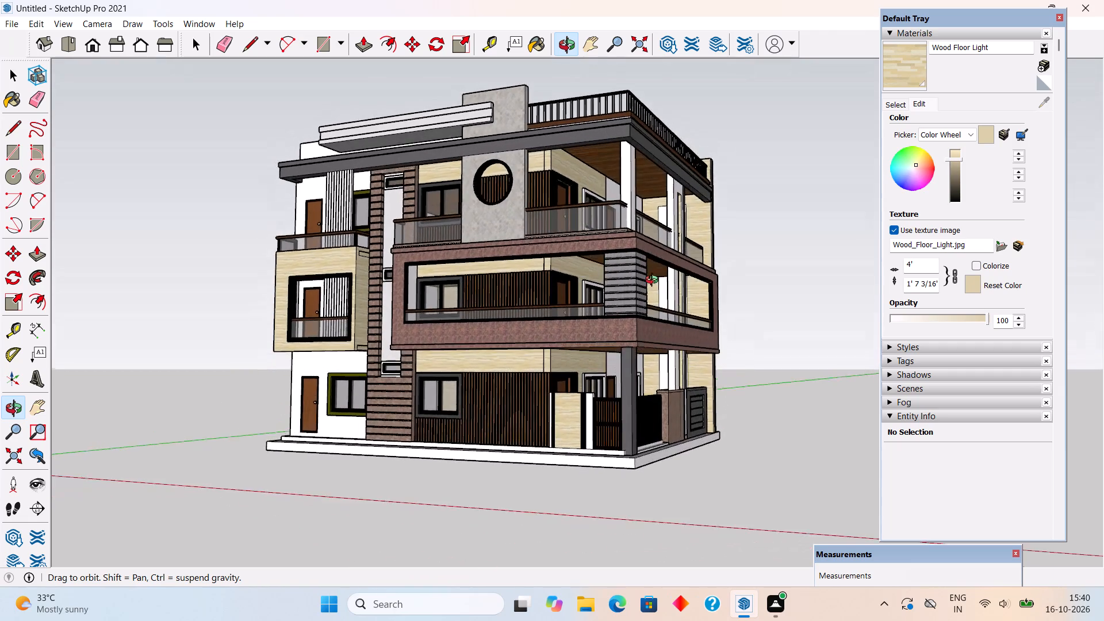
middle_click_drag(654, 281, 610, 267)
scroll(610, 267, "up", 2)
middle_click_drag(610, 267, 568, 301)
scroll(568, 301, "down", 2)
middle_click_drag(583, 271, 561, 309)
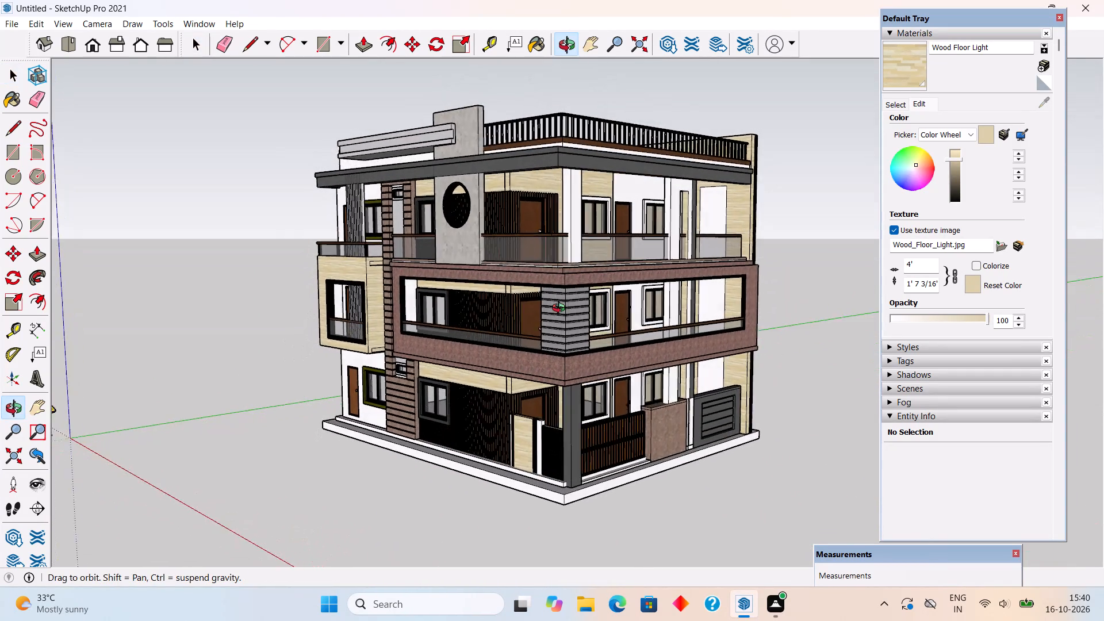
middle_click_drag(561, 309, 639, 308)
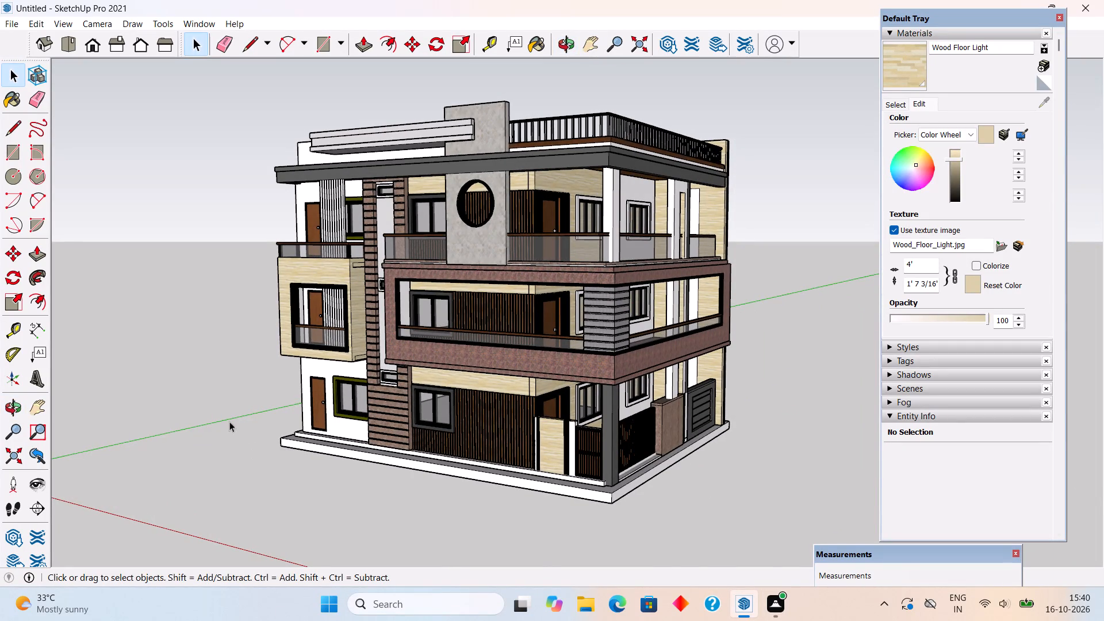
middle_click_drag(536, 404, 720, 561)
middle_click_drag(392, 373, 448, 466)
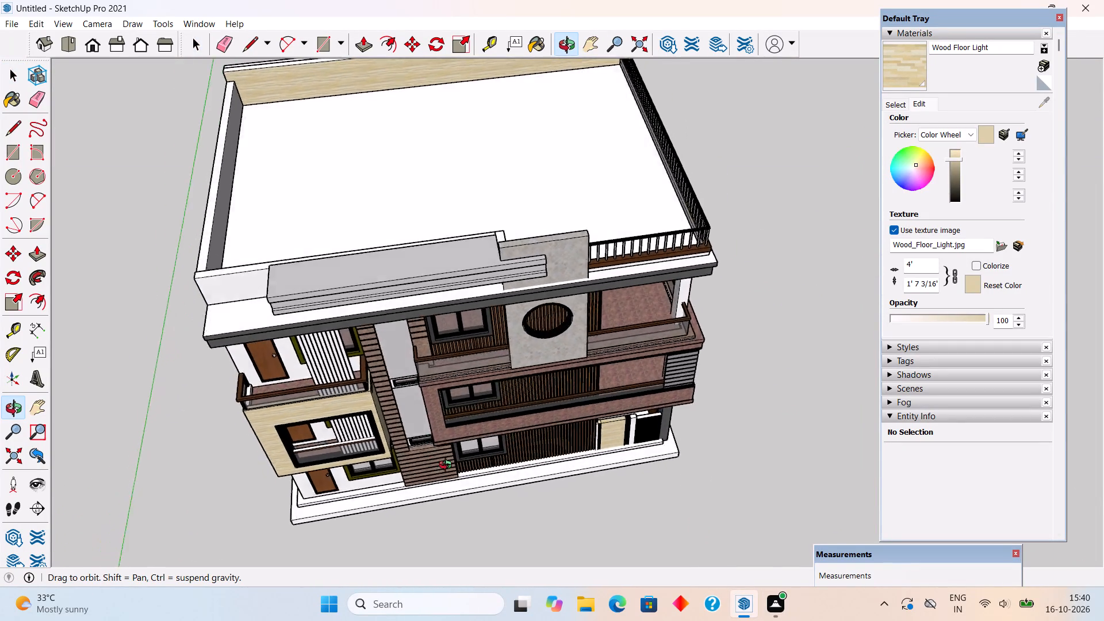
middle_click_drag(448, 466, 548, 432)
middle_click_drag(555, 393, 267, 290)
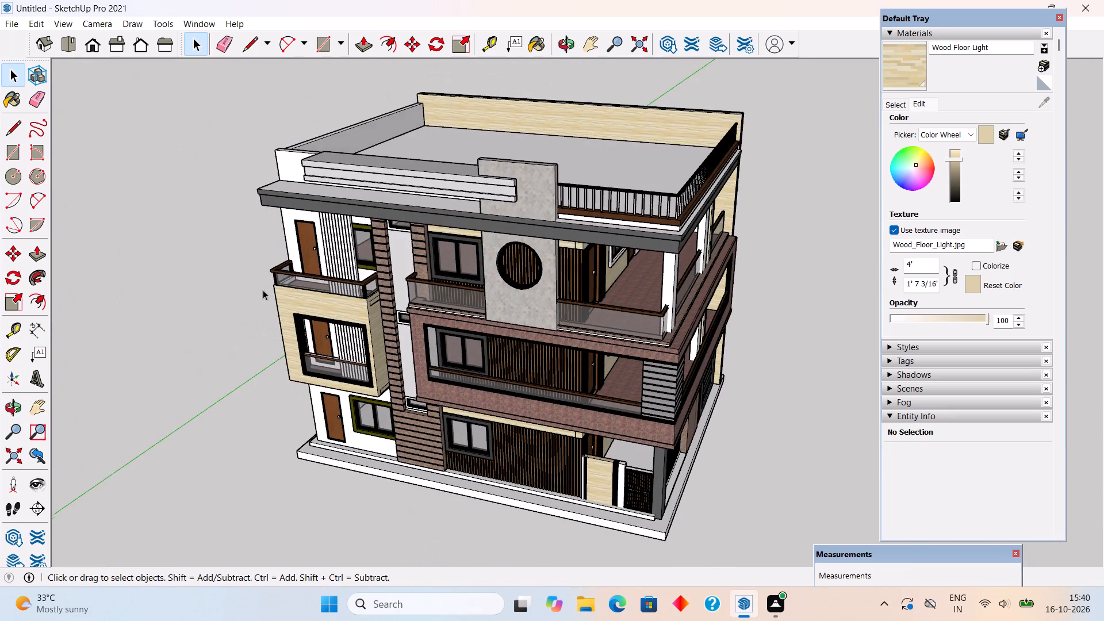
middle_click_drag(555, 470, 565, 407)
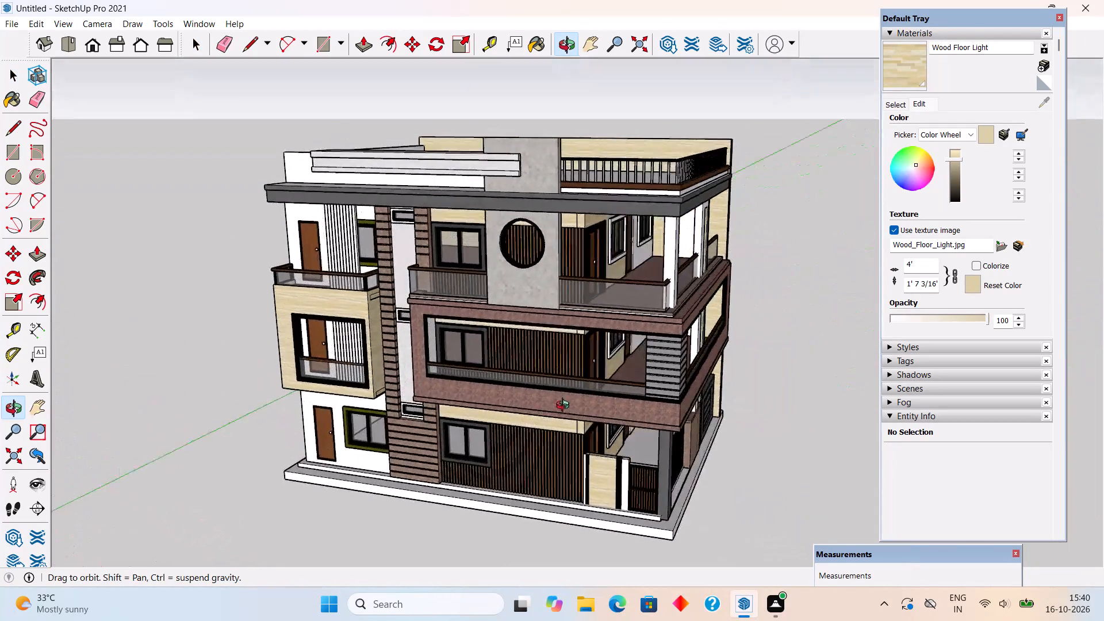
middle_click_drag(565, 407, 585, 403)
scroll(586, 416, "down", 2)
middle_click_drag(593, 480, 584, 405)
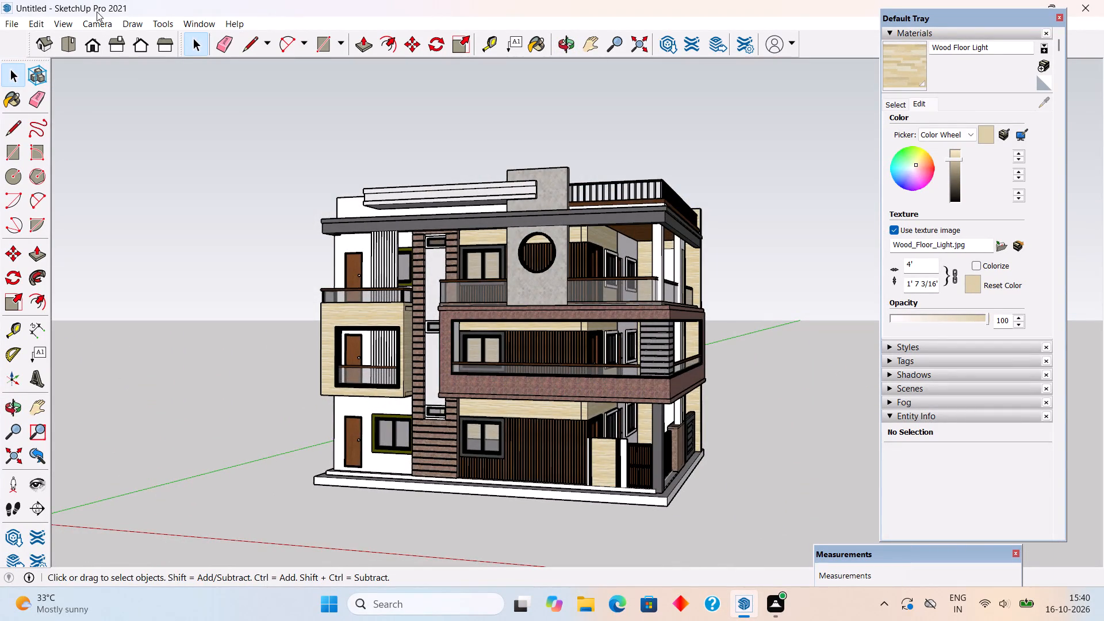
Save the model in the Downloads folder as a SketchUp model named "elevation 15".
left_click(4, 24)
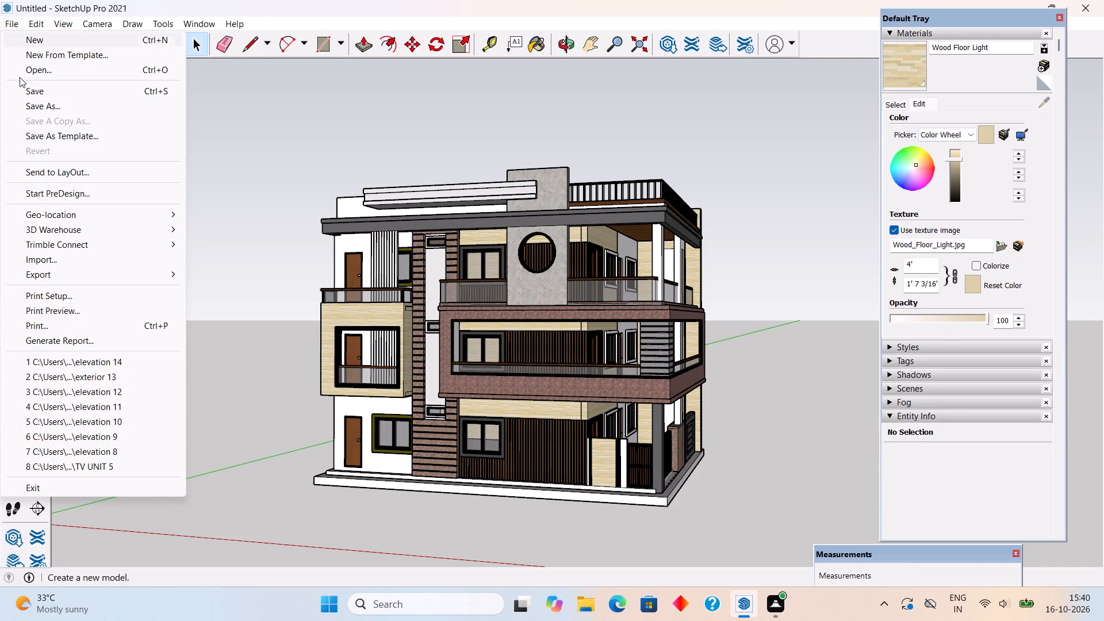
left_click(60, 108)
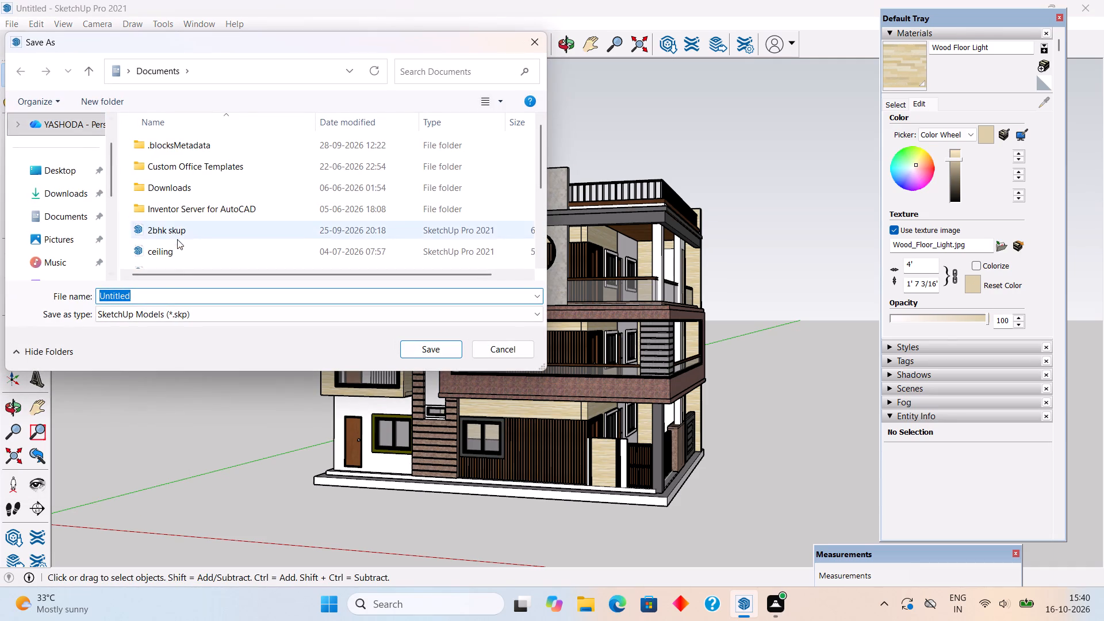
left_click(60, 195)
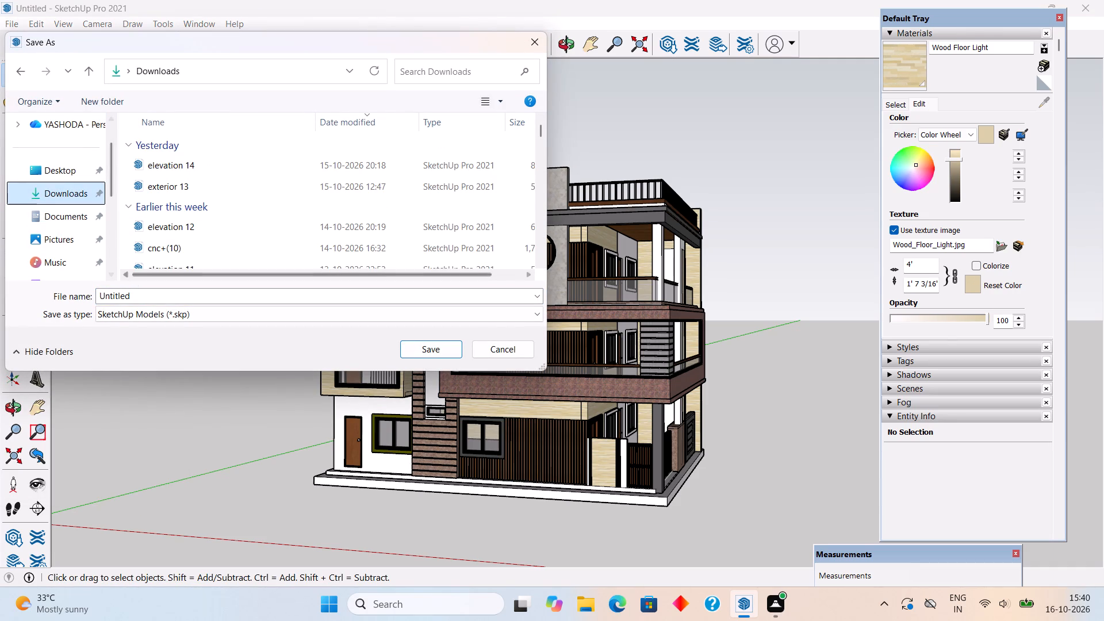
left_click(145, 291)
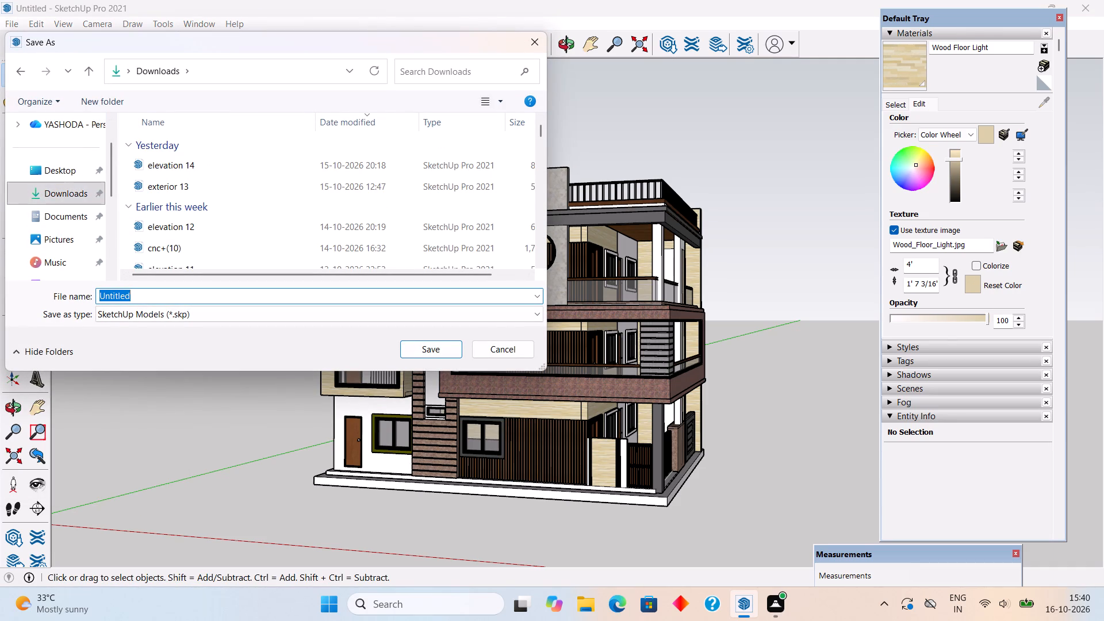
key("BackSpace")
type("el")
type("evation")
key("space")
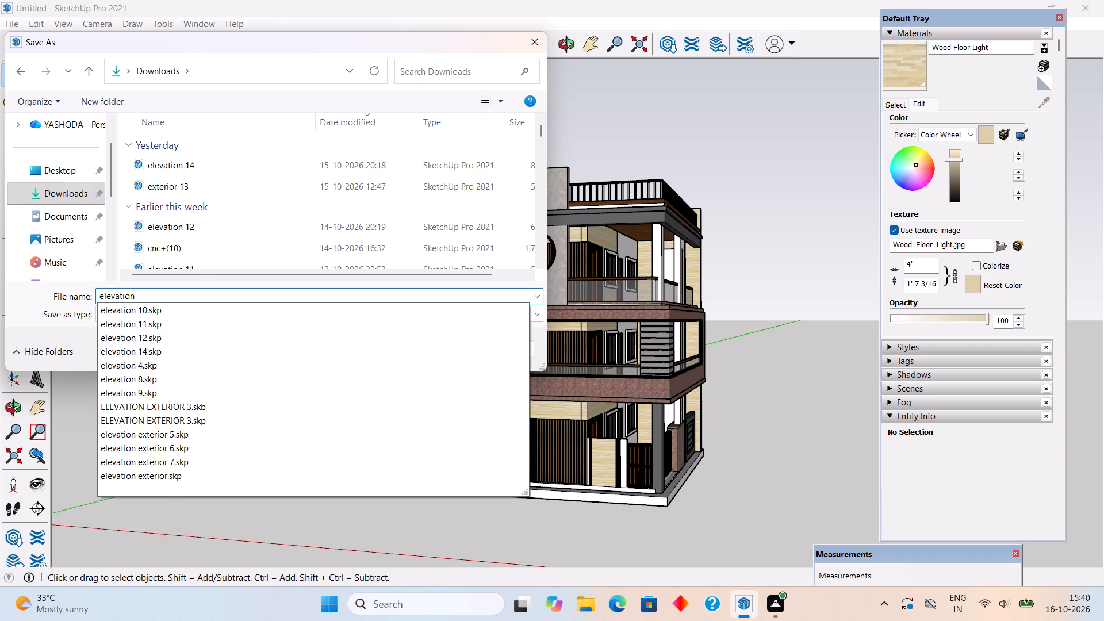
type("15")
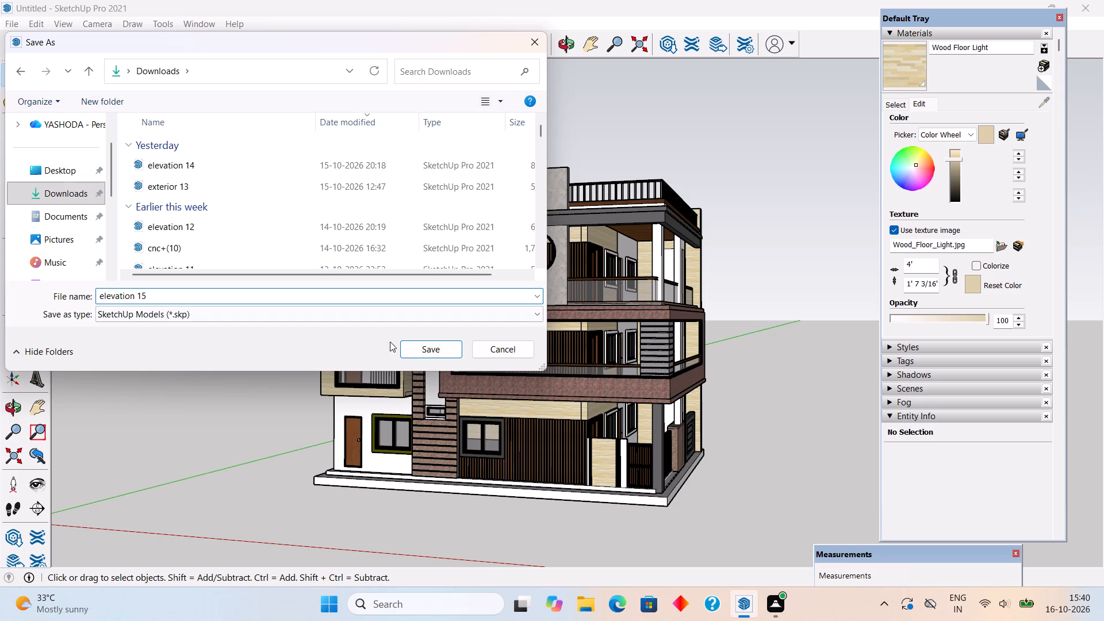
left_click(413, 353)
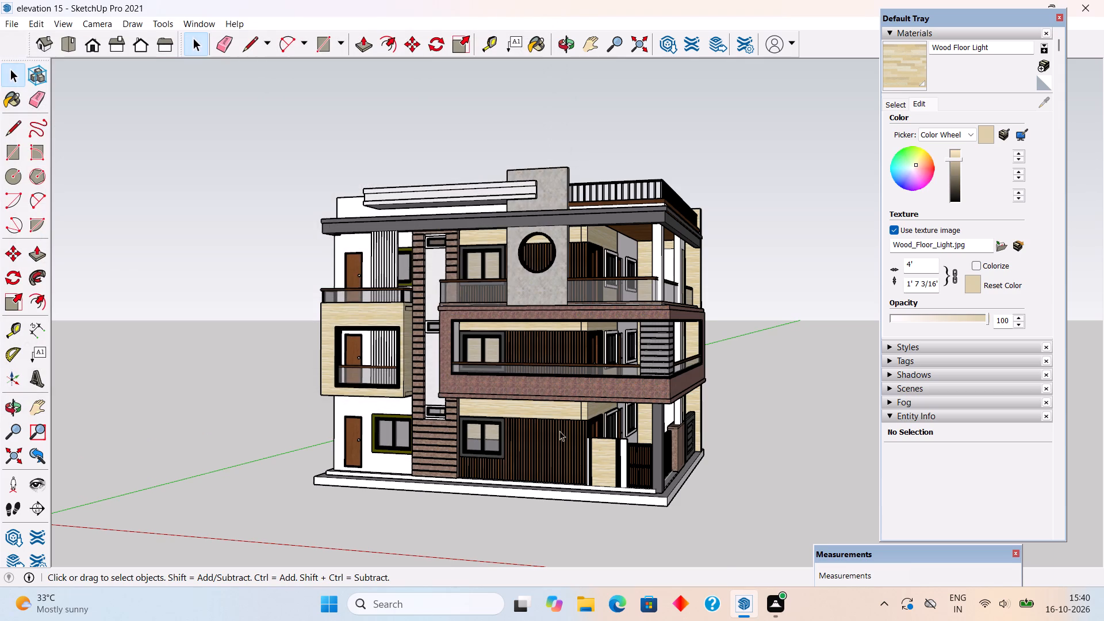